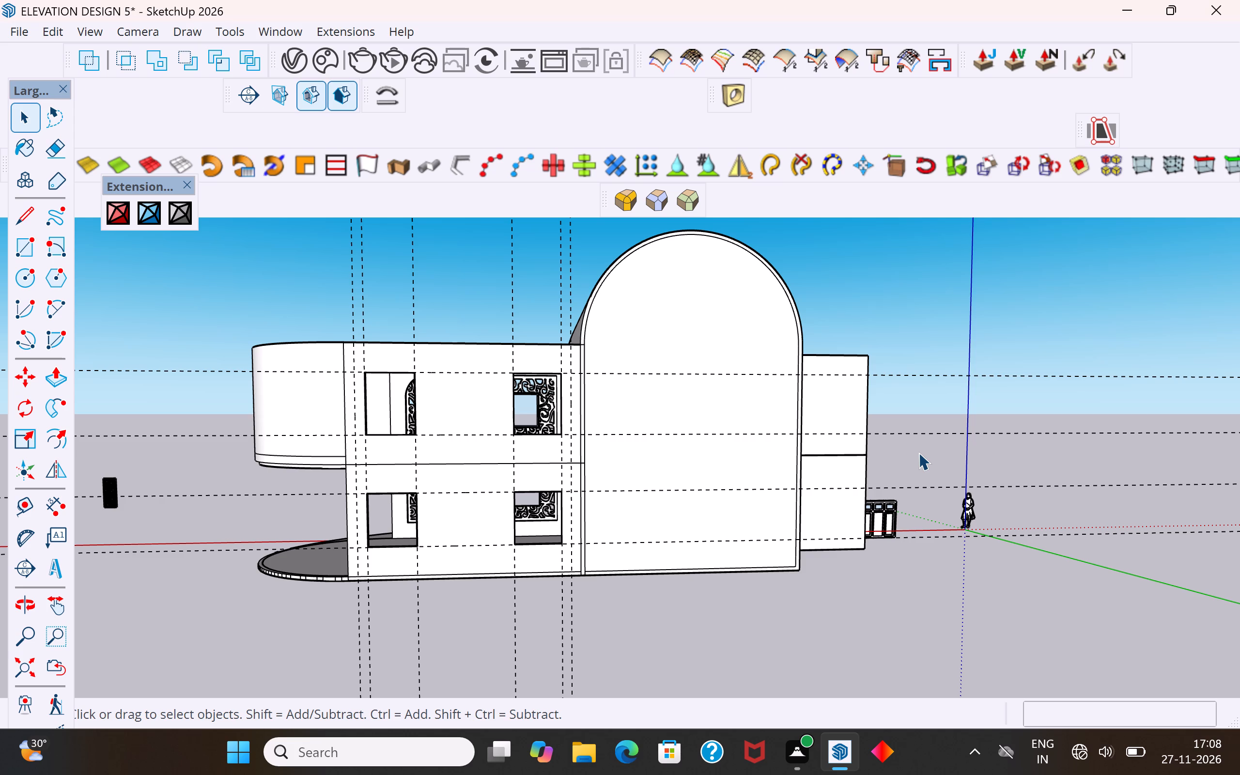
Examine the combined window and curtain component beside the human figure from the front and the back.
click(933, 613)
scroll(641, 533, down, 5)
middle_drag(866, 500, 829, 573)
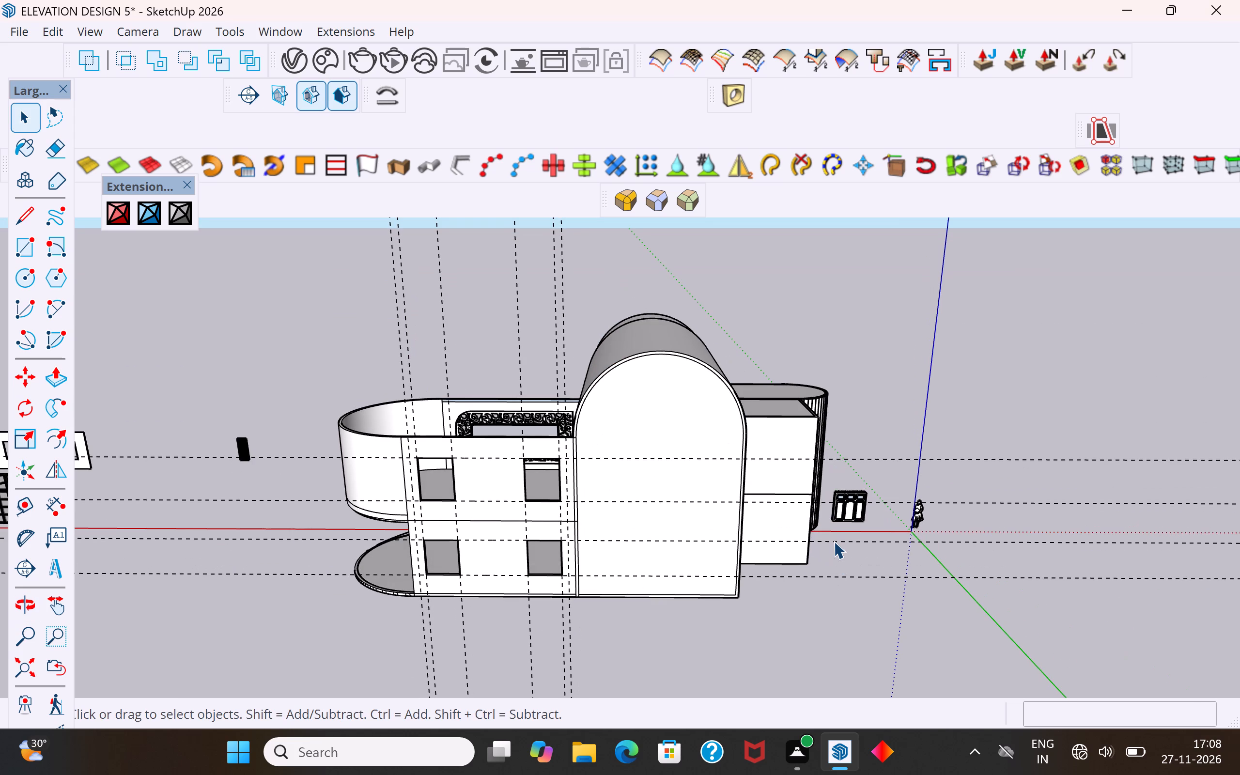
scroll(834, 541, up, 4)
scroll(872, 500, up, 4)
middle_drag(880, 497, 780, 469)
scroll(877, 535, up, 4)
scroll(923, 536, up, 1)
middle_drag(916, 537, 785, 535)
scroll(883, 581, up, 5)
middle_drag(913, 593, 806, 599)
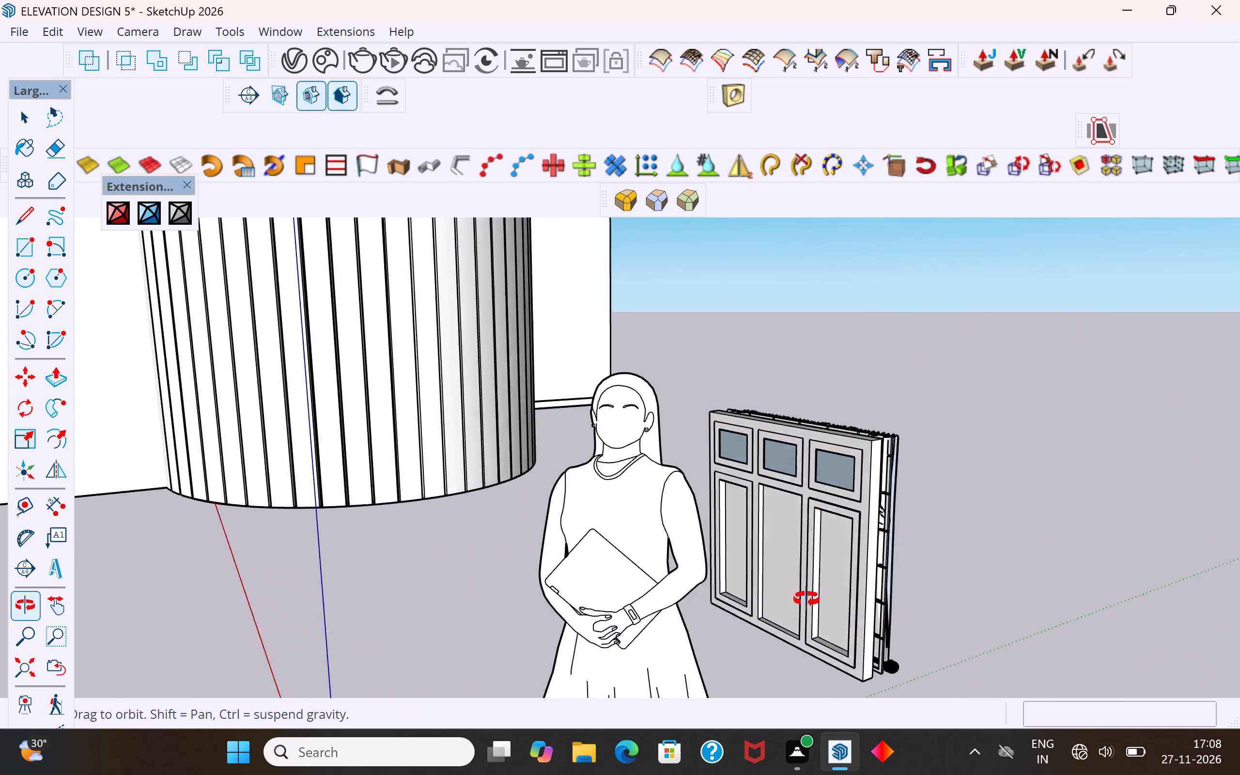
middle_drag(806, 599, 756, 629)
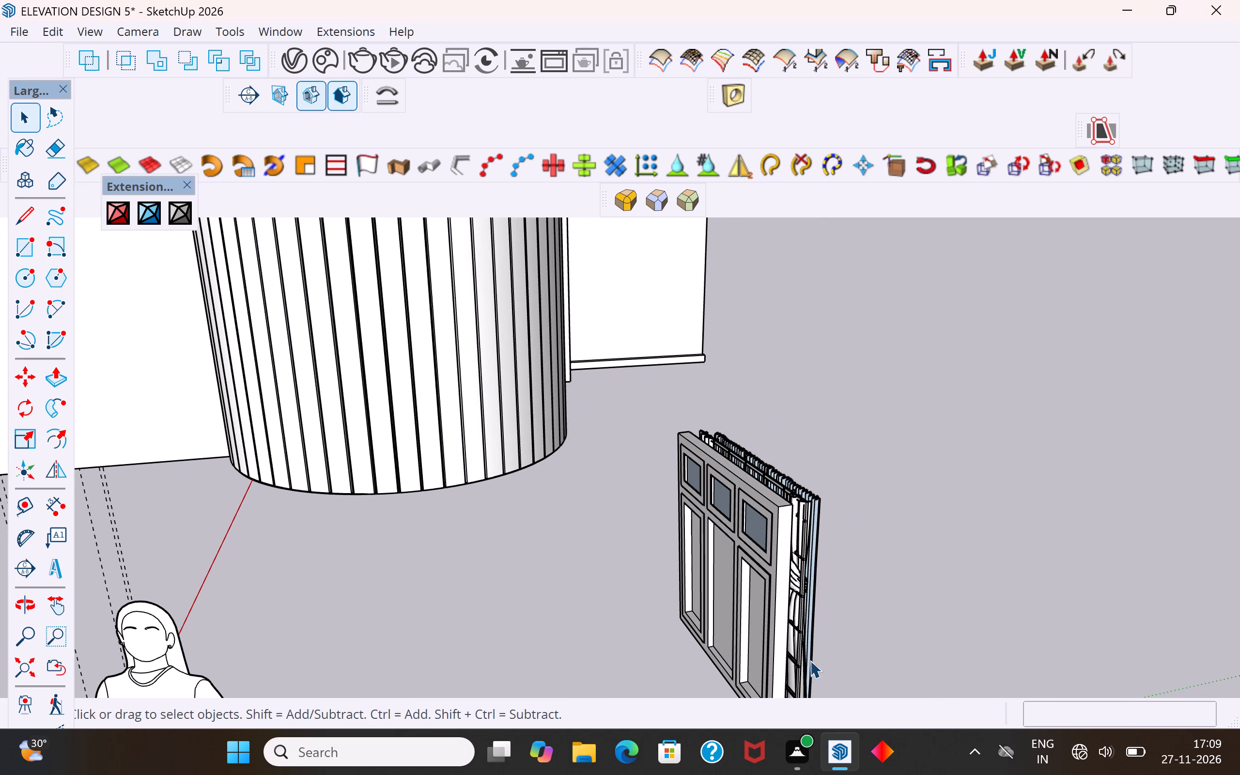
click(778, 642)
scroll(769, 537, down, 5)
middle_drag(775, 578, 646, 513)
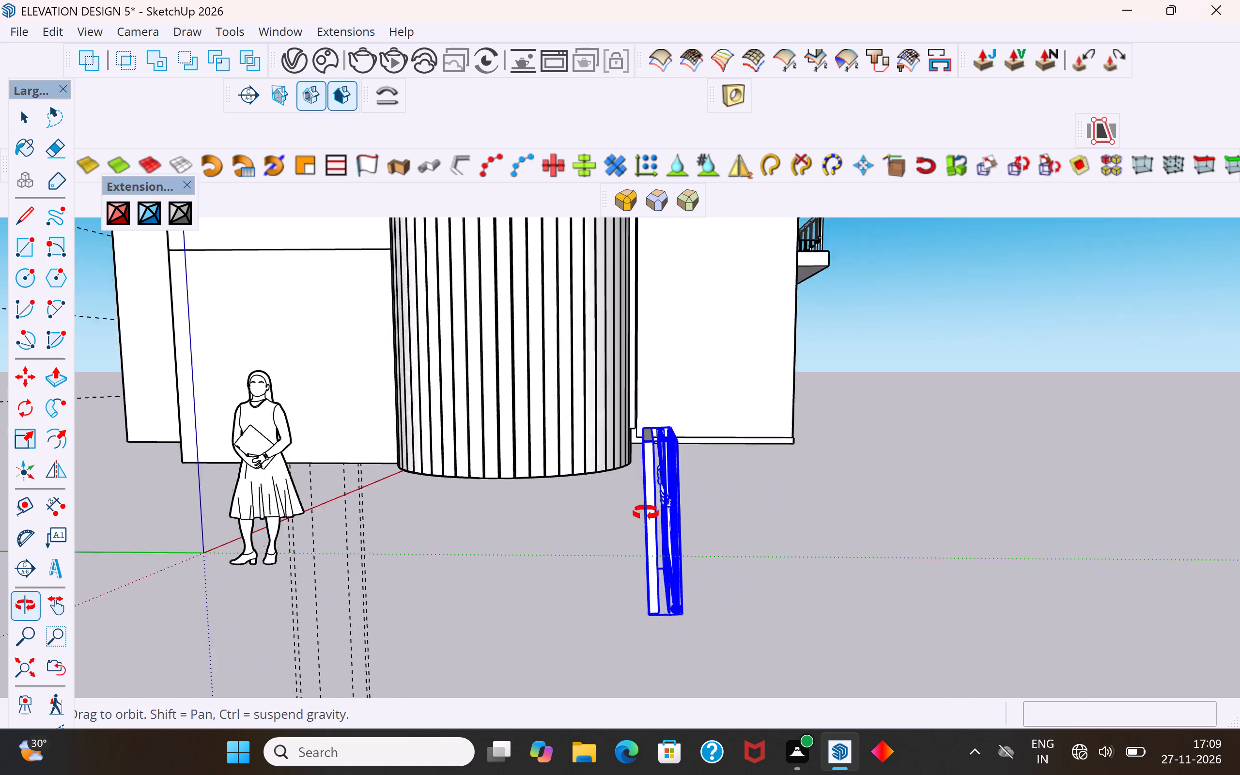
middle_drag(646, 513, 582, 523)
click(936, 560)
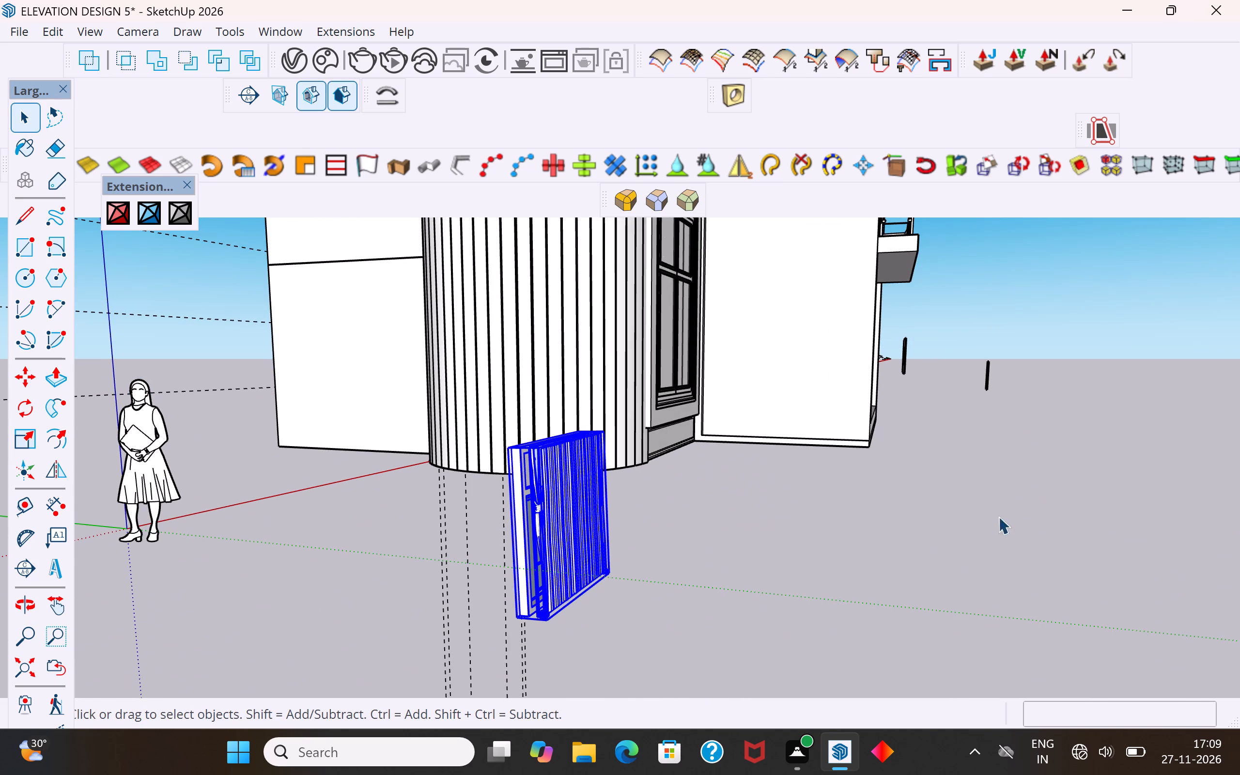
middle_drag(977, 521, 1233, 559)
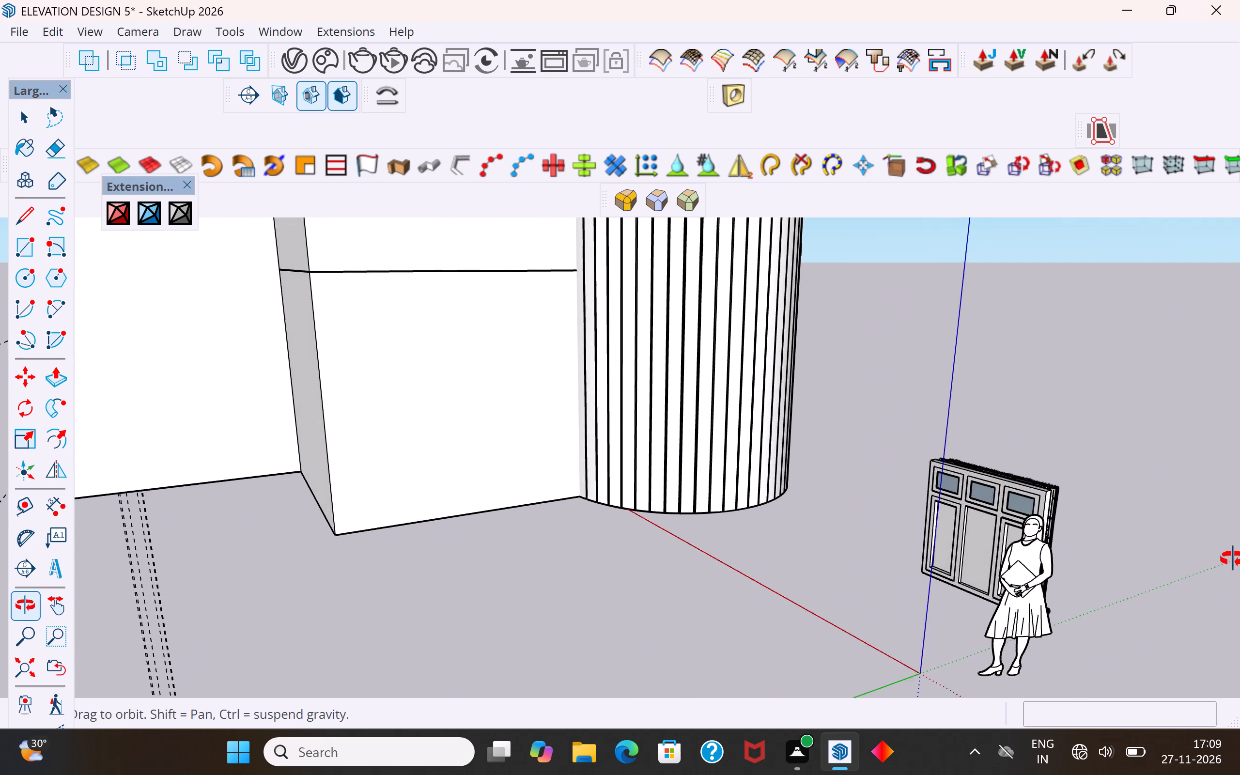
middle_drag(1233, 559, 1141, 560)
Explode the window and curtain component standing beside the human figure into its separate parts.
click(905, 613)
right_drag(905, 613, 893, 632)
click(777, 556)
click(906, 588)
right_click(906, 588)
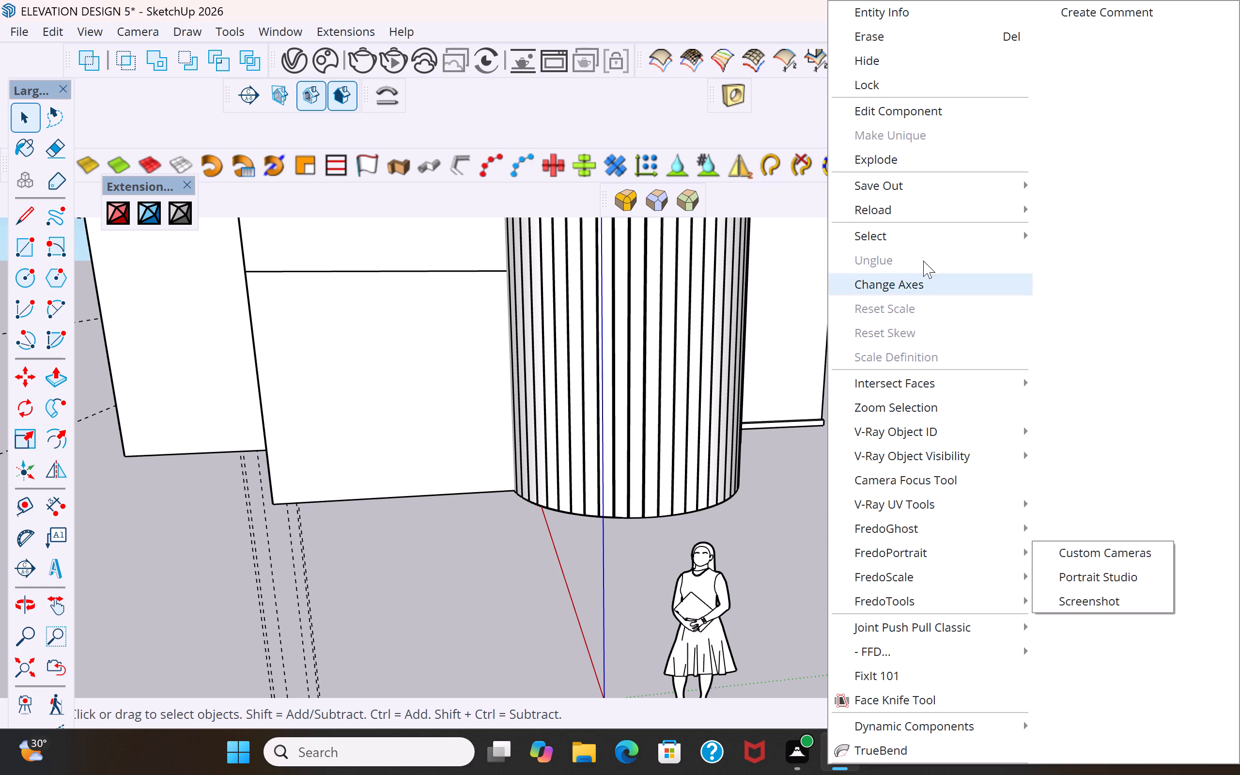
click(788, 548)
right_click(917, 587)
click(780, 604)
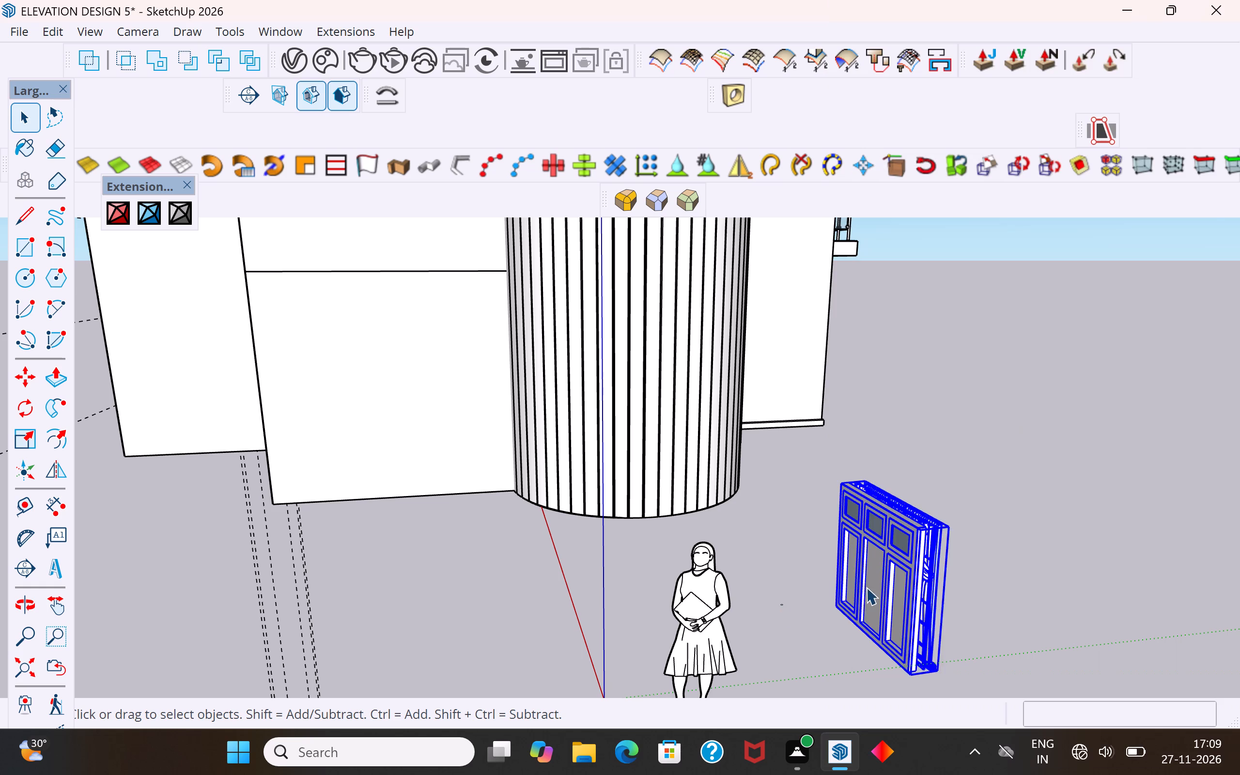
click(918, 576)
right_click(921, 575)
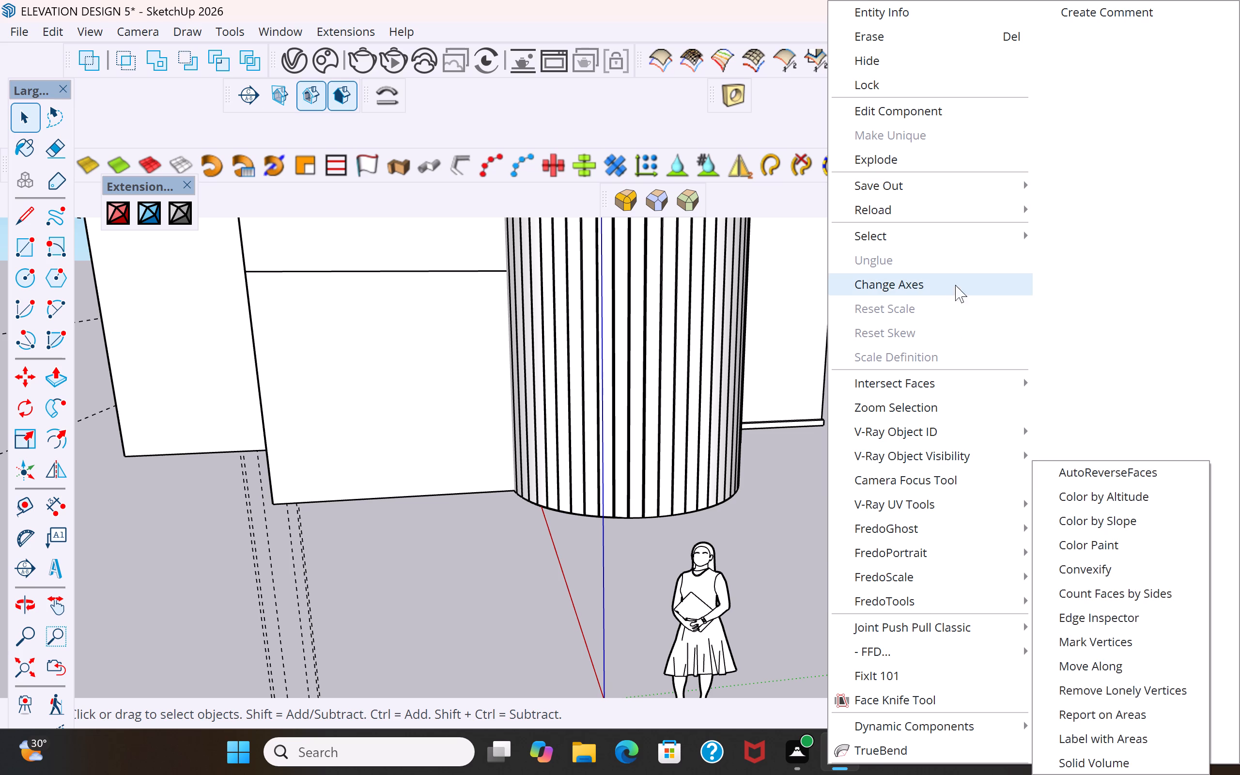
click(940, 164)
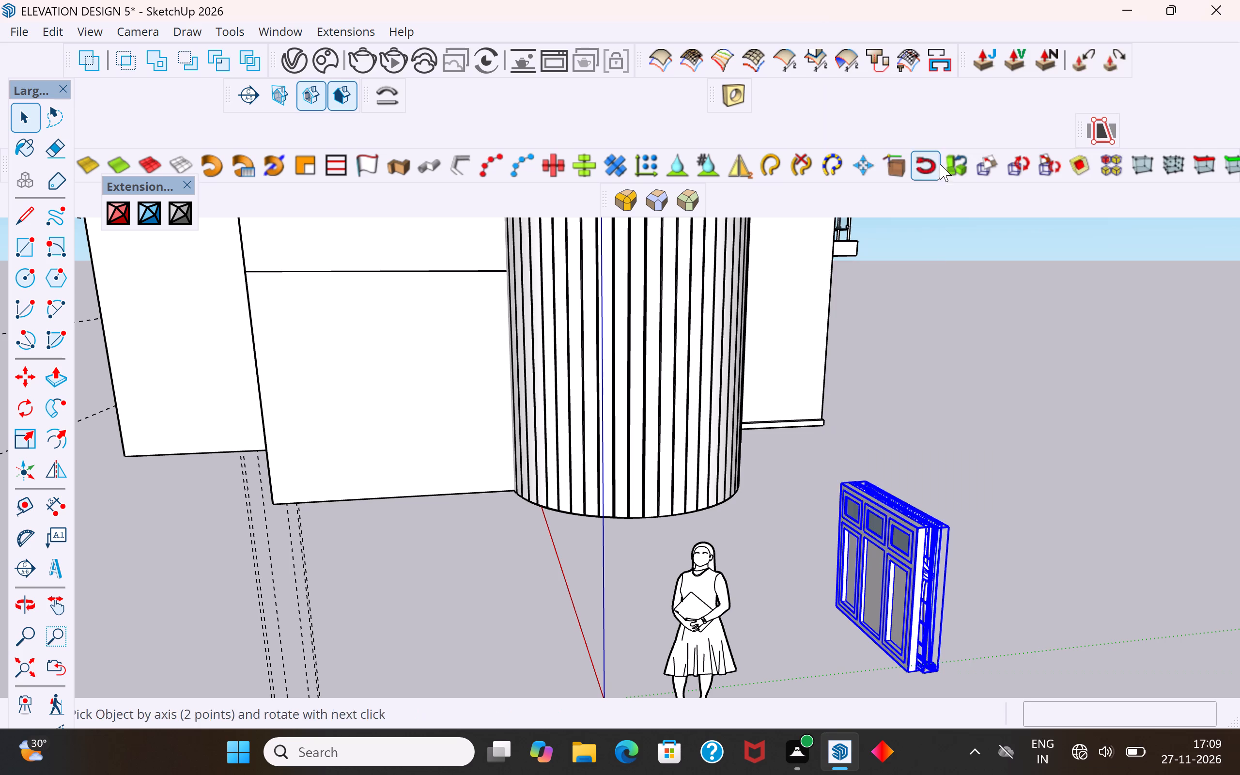
click(813, 587)
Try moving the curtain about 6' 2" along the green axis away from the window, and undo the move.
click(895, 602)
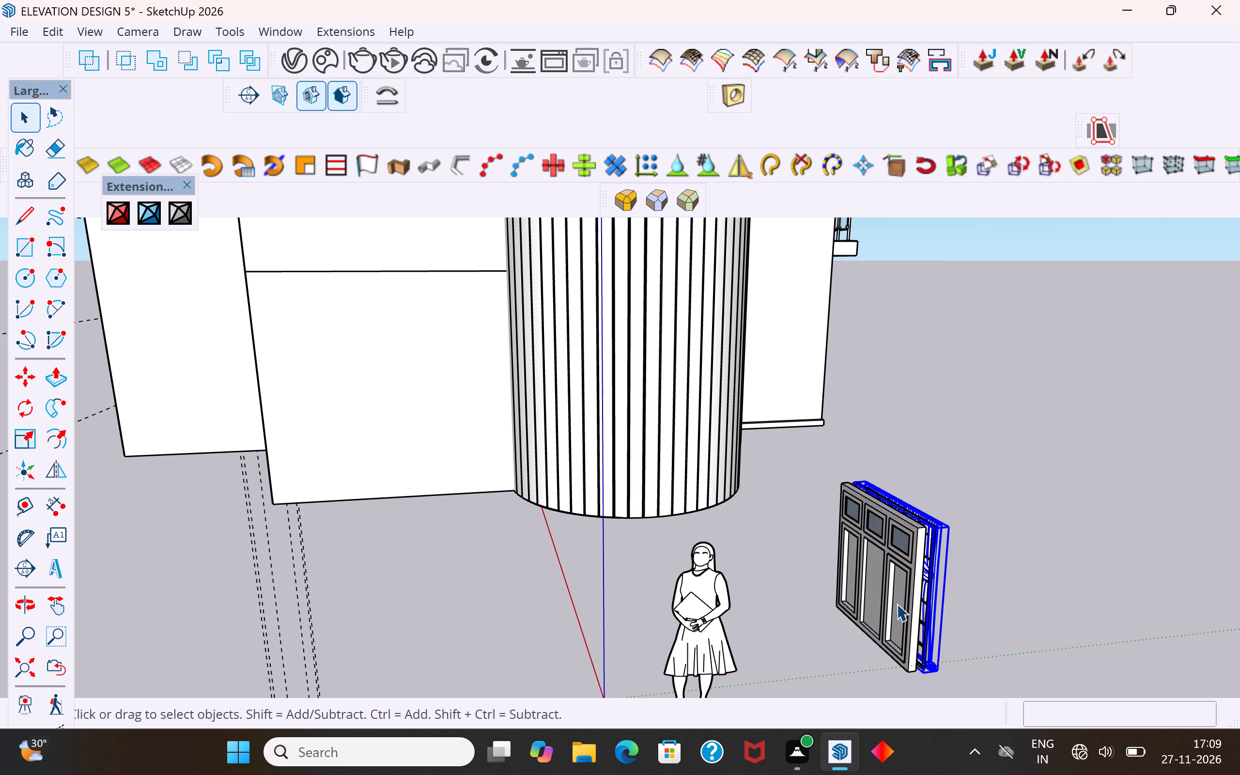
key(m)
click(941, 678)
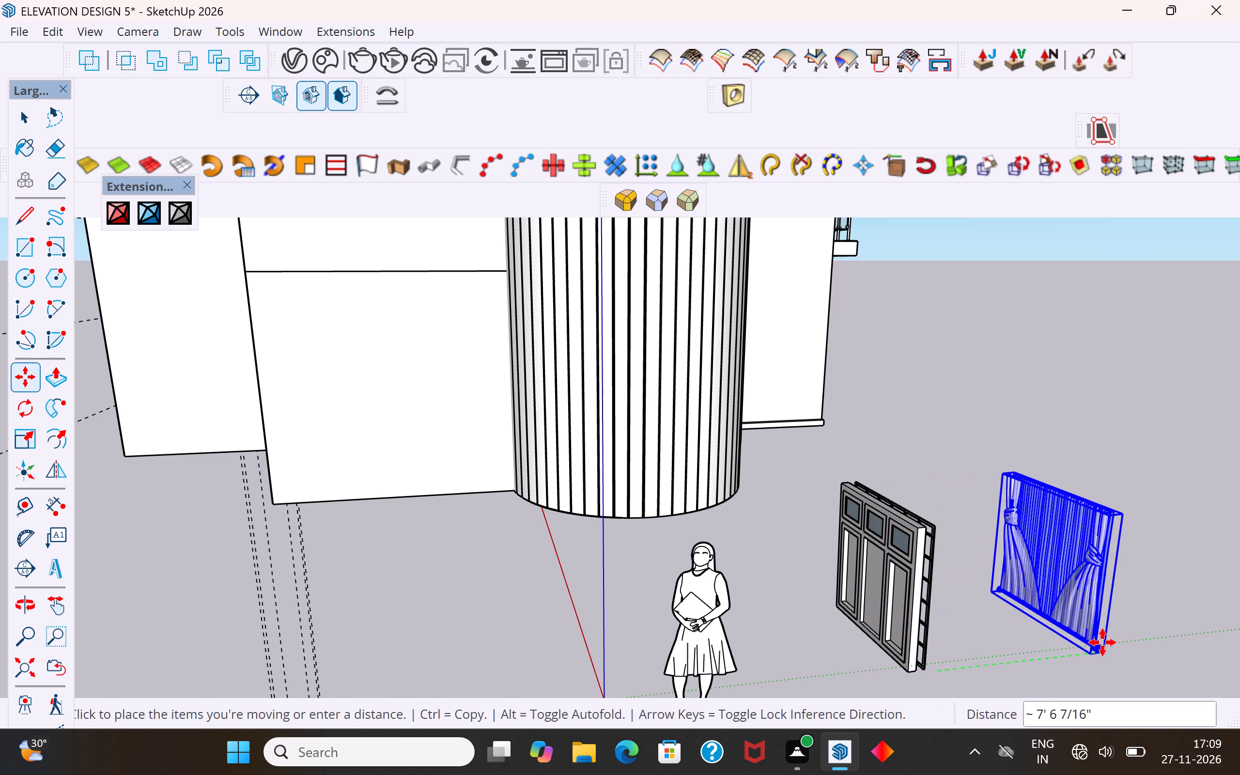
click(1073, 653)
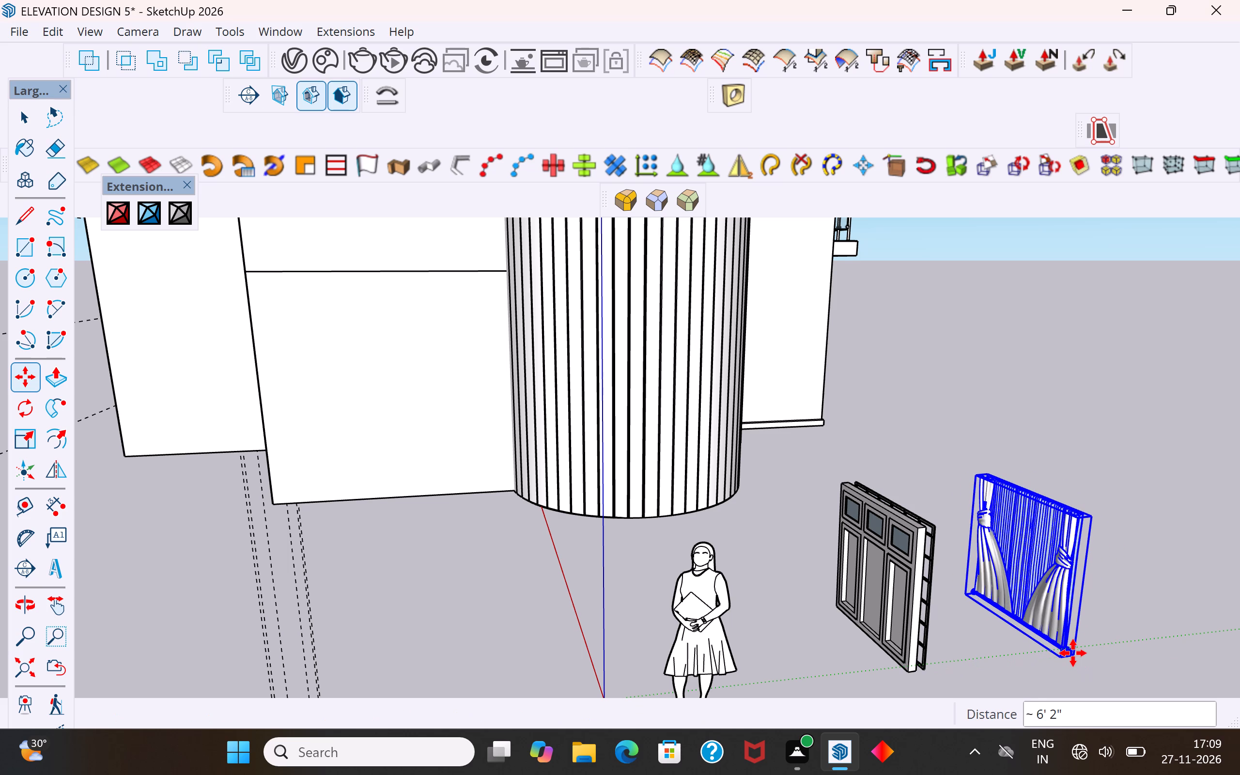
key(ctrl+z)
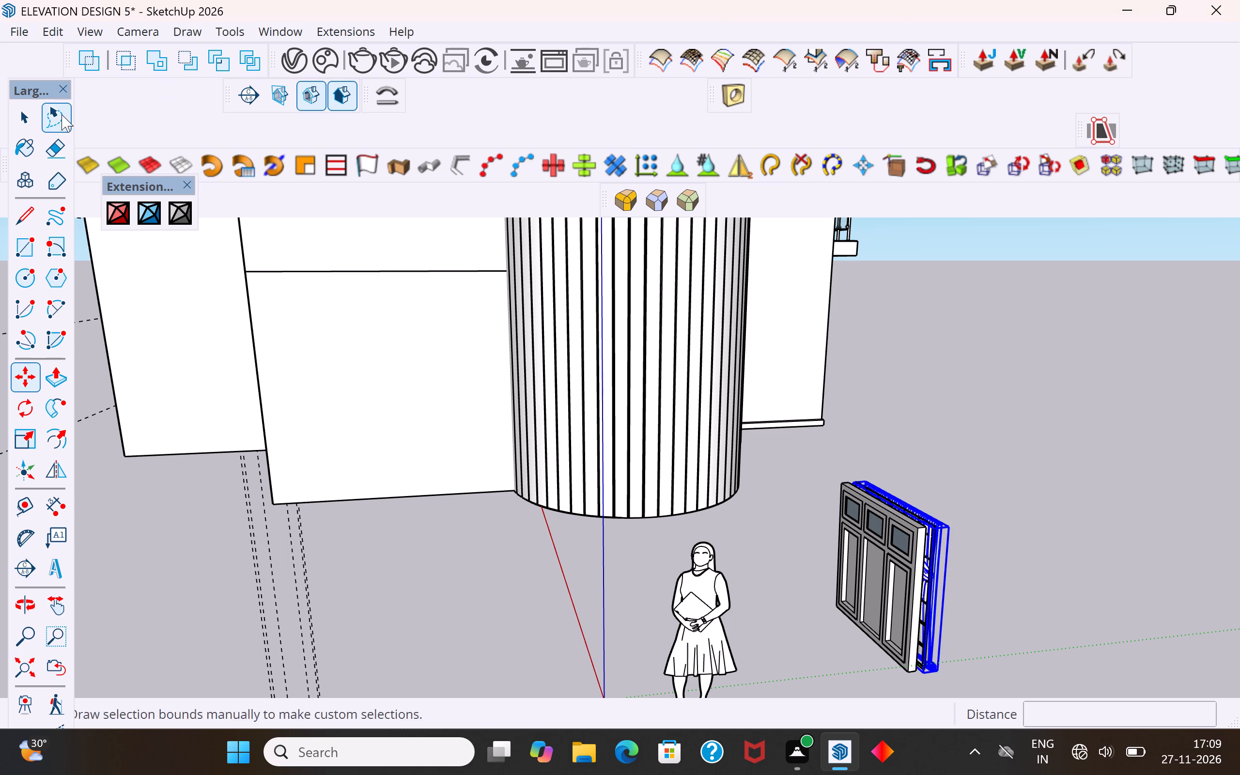
Rotate the window, grille and curtain together by 180° about the centre of the window's front face.
click(29, 116)
click(781, 542)
drag(1021, 484, 828, 703)
click(822, 689)
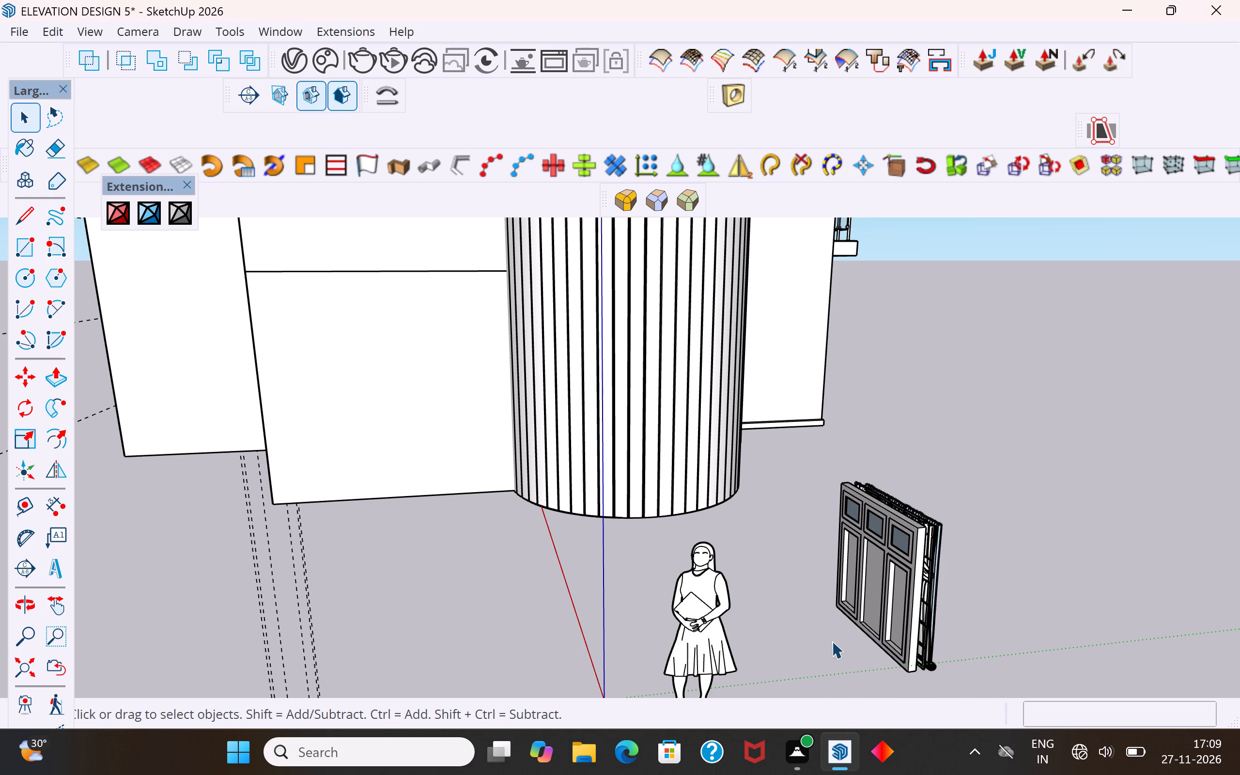
scroll(821, 575, down, 4)
middle_drag(821, 579, 822, 528)
middle_drag(955, 519, 1008, 550)
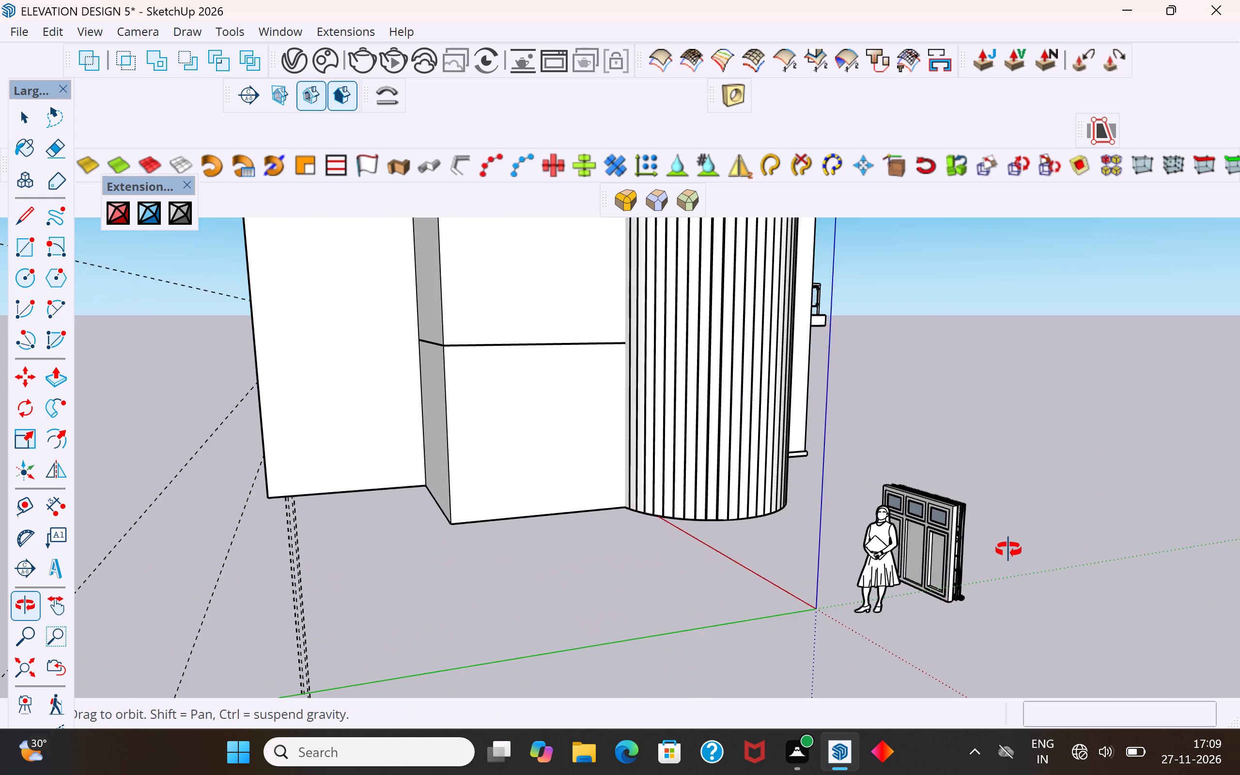
middle_drag(1008, 550, 983, 522)
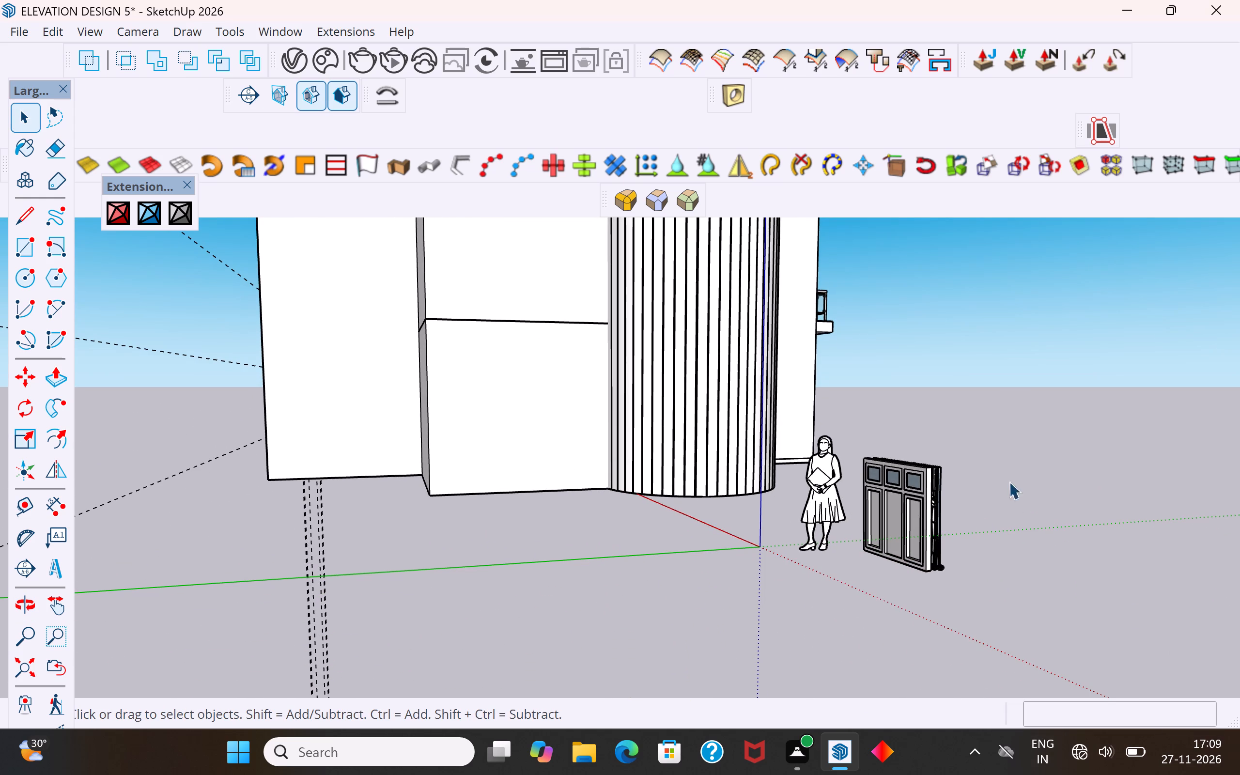
drag(1002, 394, 858, 600)
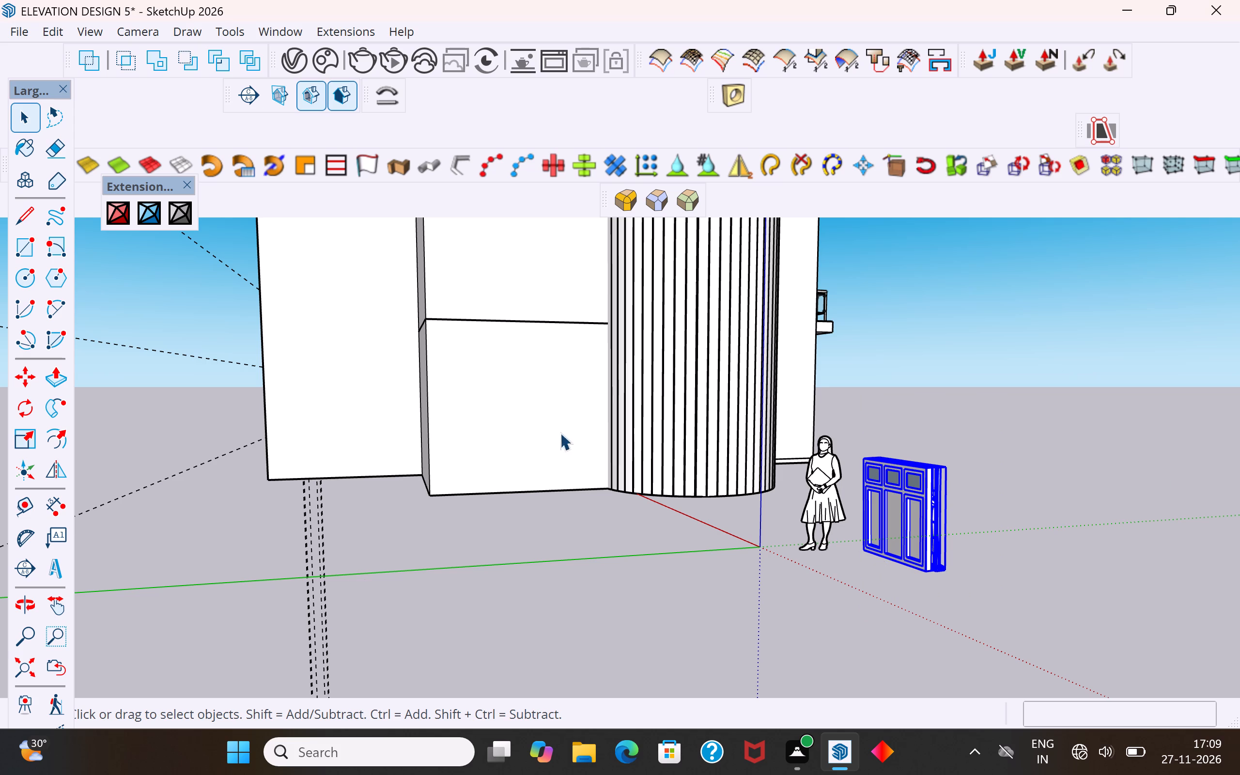
click(31, 407)
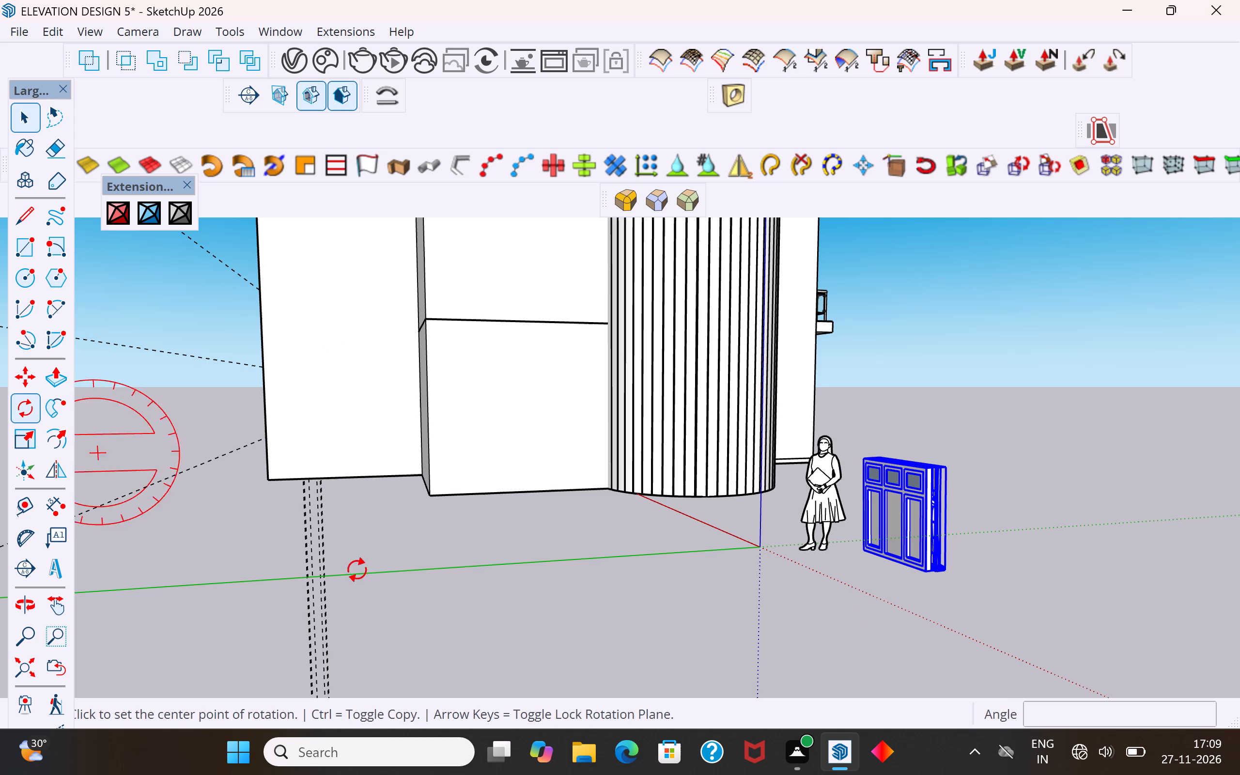
click(895, 497)
click(1022, 541)
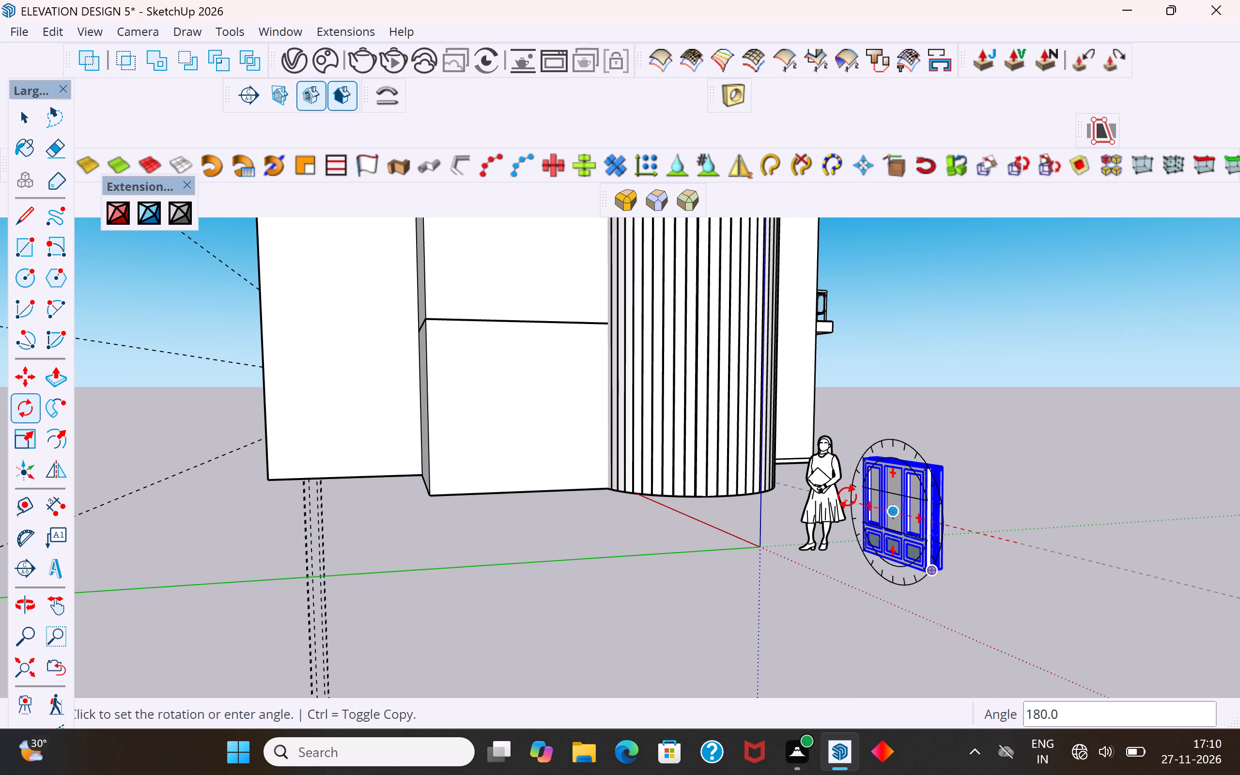
click(847, 497)
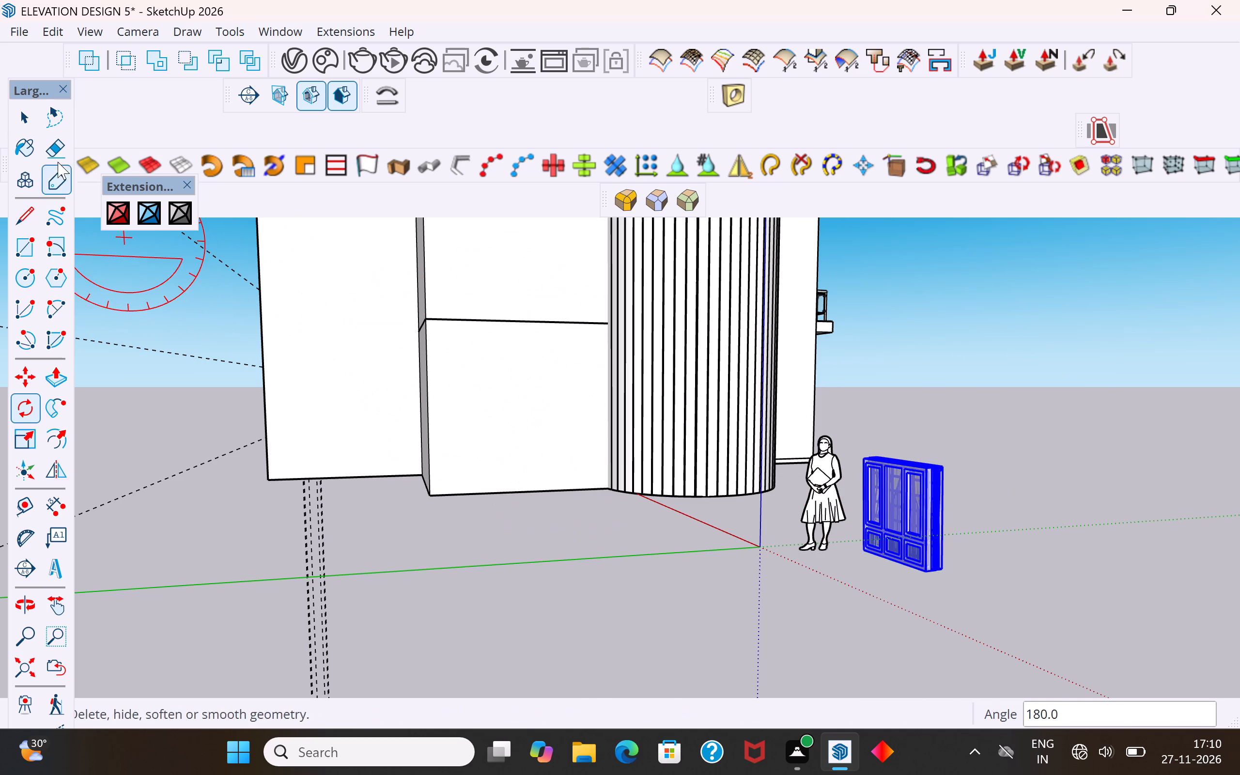
click(25, 117)
click(170, 402)
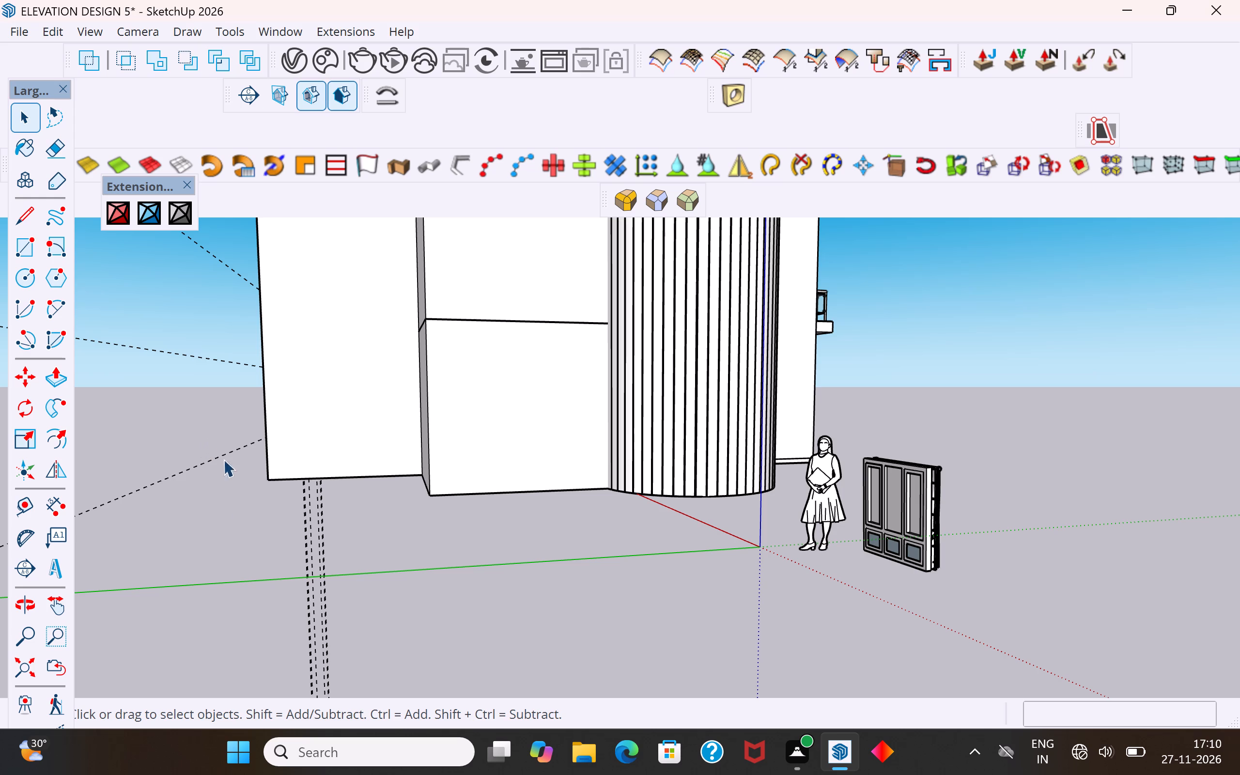
Move the window with its grille about 3' 10 11/16" away from the curtain, towards the human figure.
click(771, 620)
click(918, 620)
middle_drag(920, 617, 924, 649)
scroll(918, 605, up, 4)
click(921, 614)
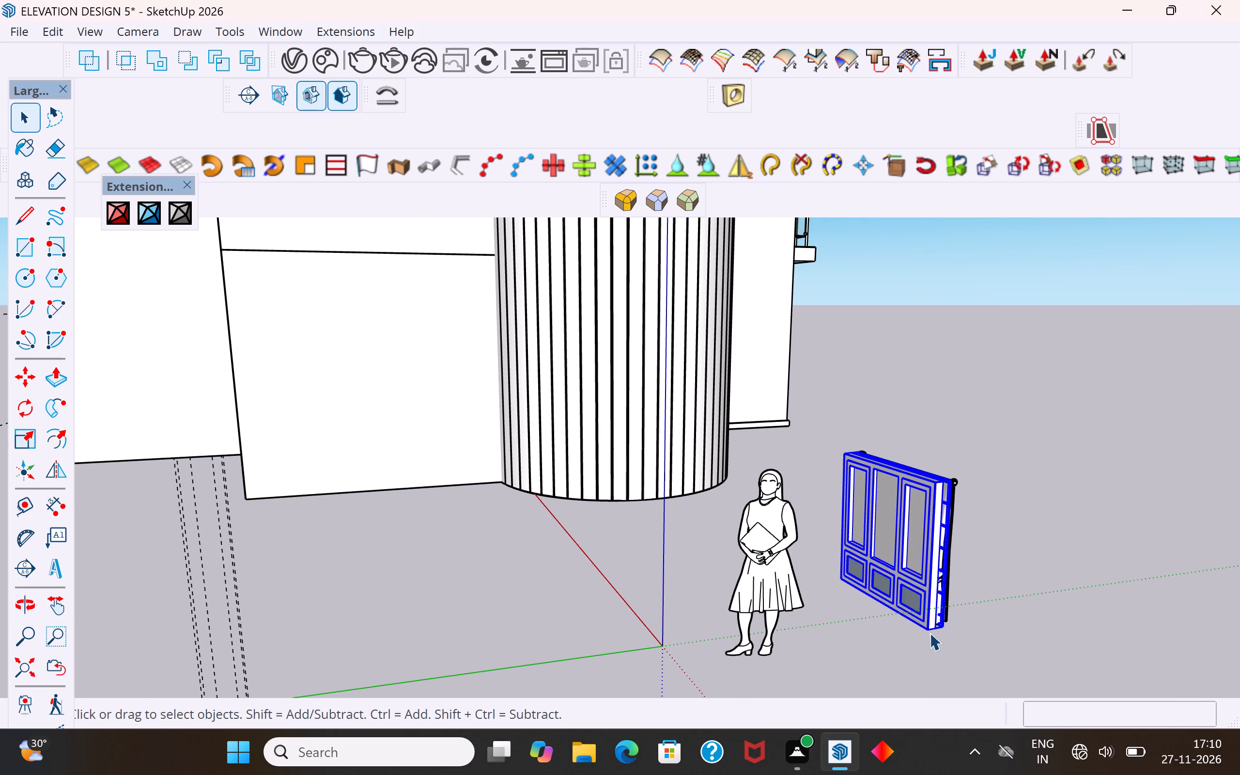
scroll(930, 631, up, 4)
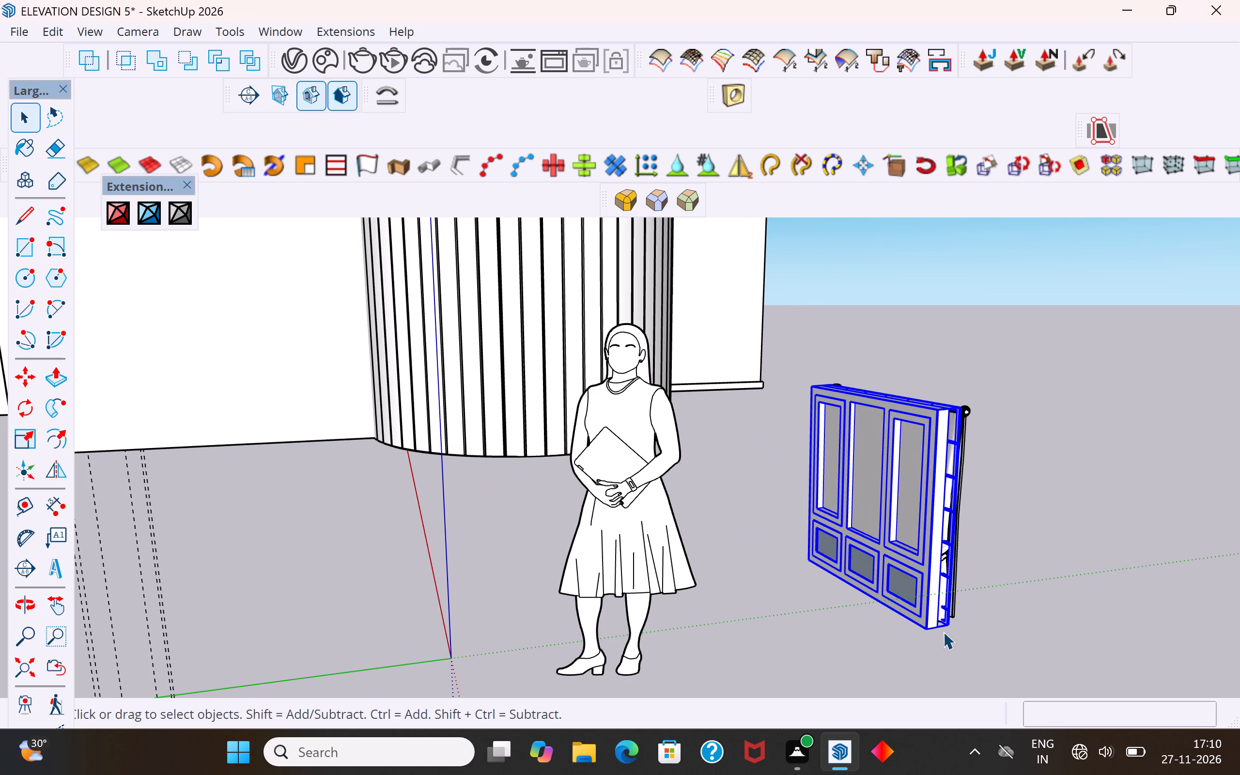
key(m)
click(953, 623)
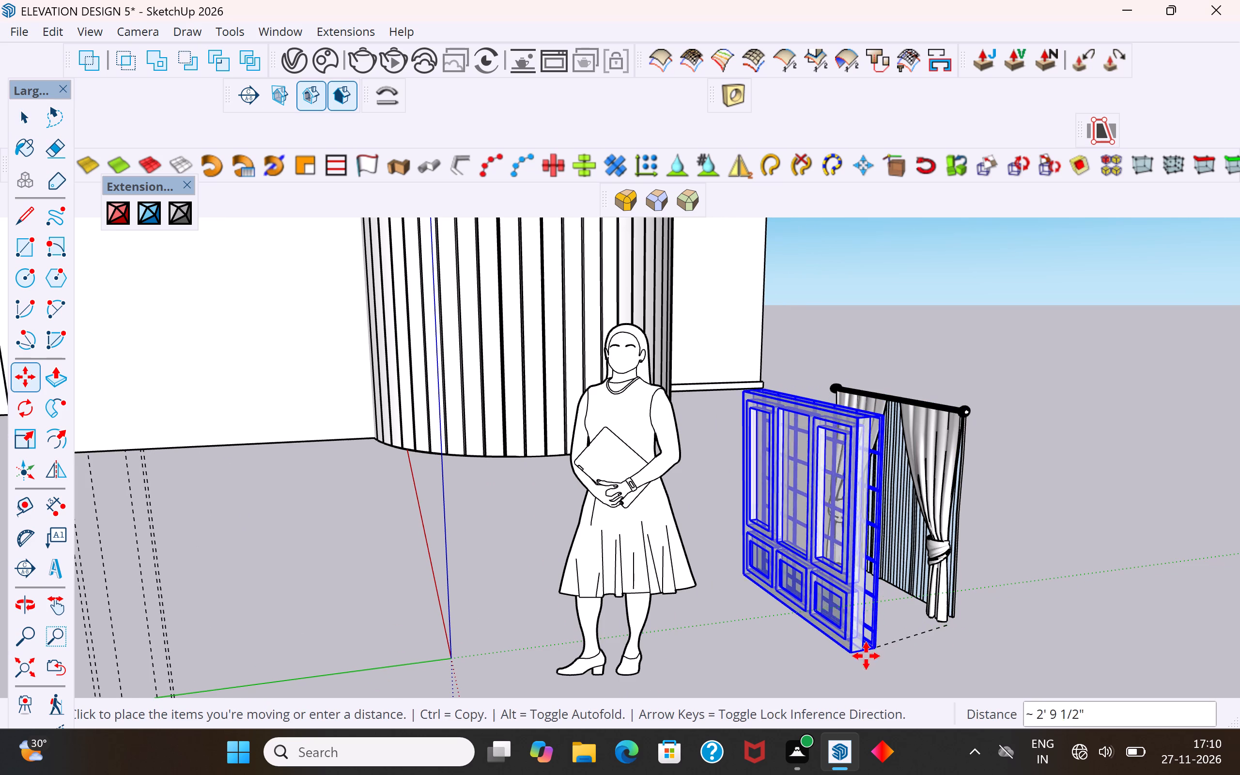
click(824, 650)
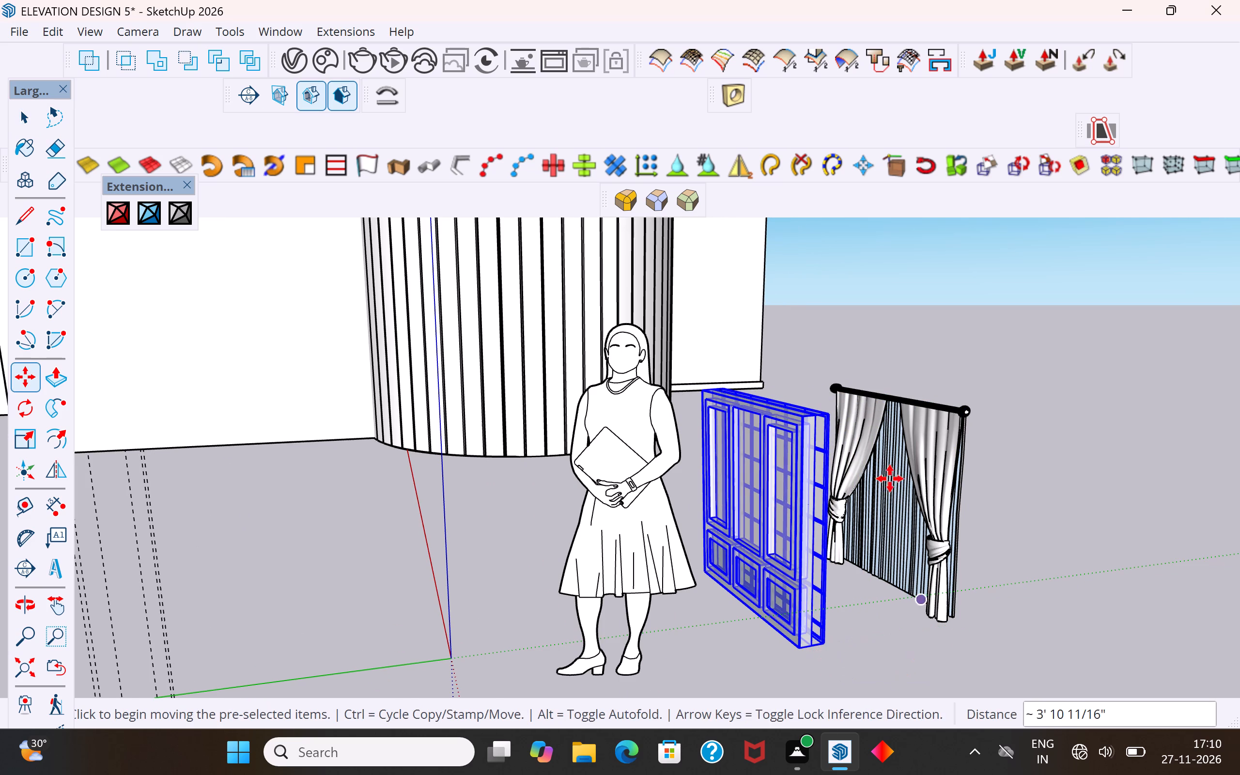
click(26, 118)
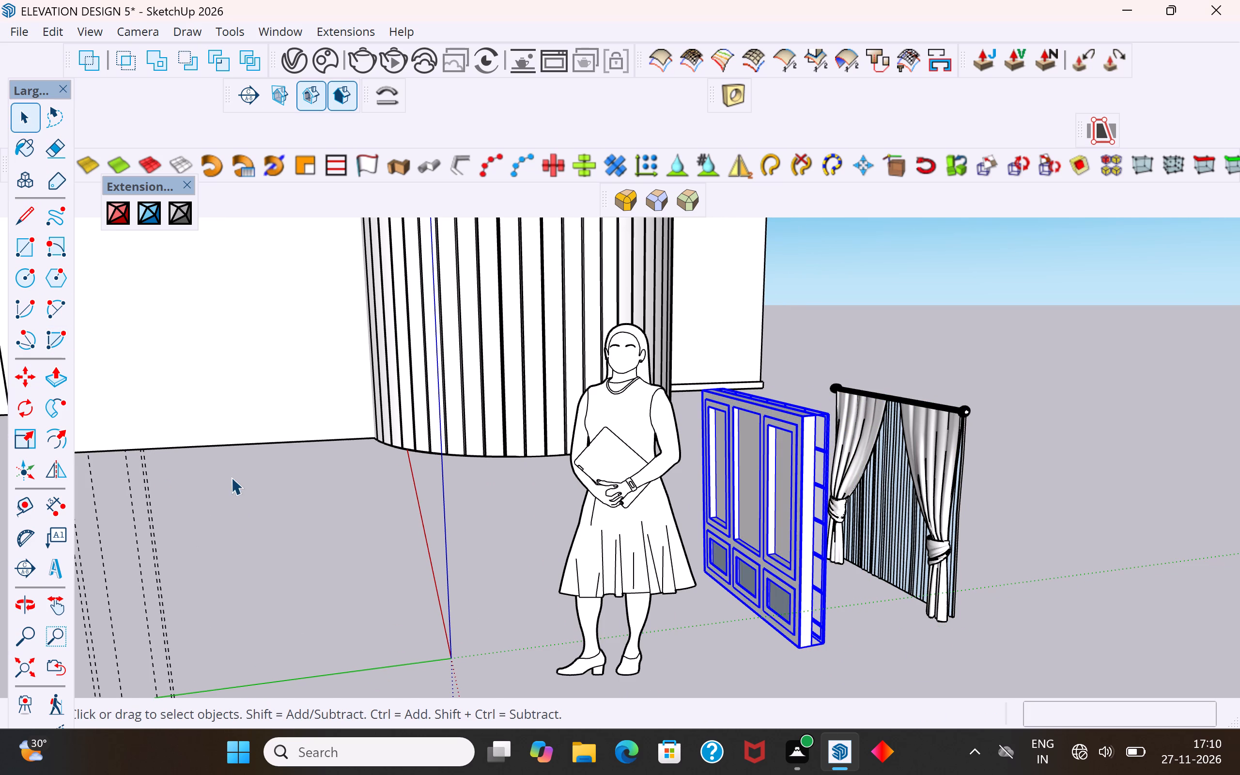
click(231, 477)
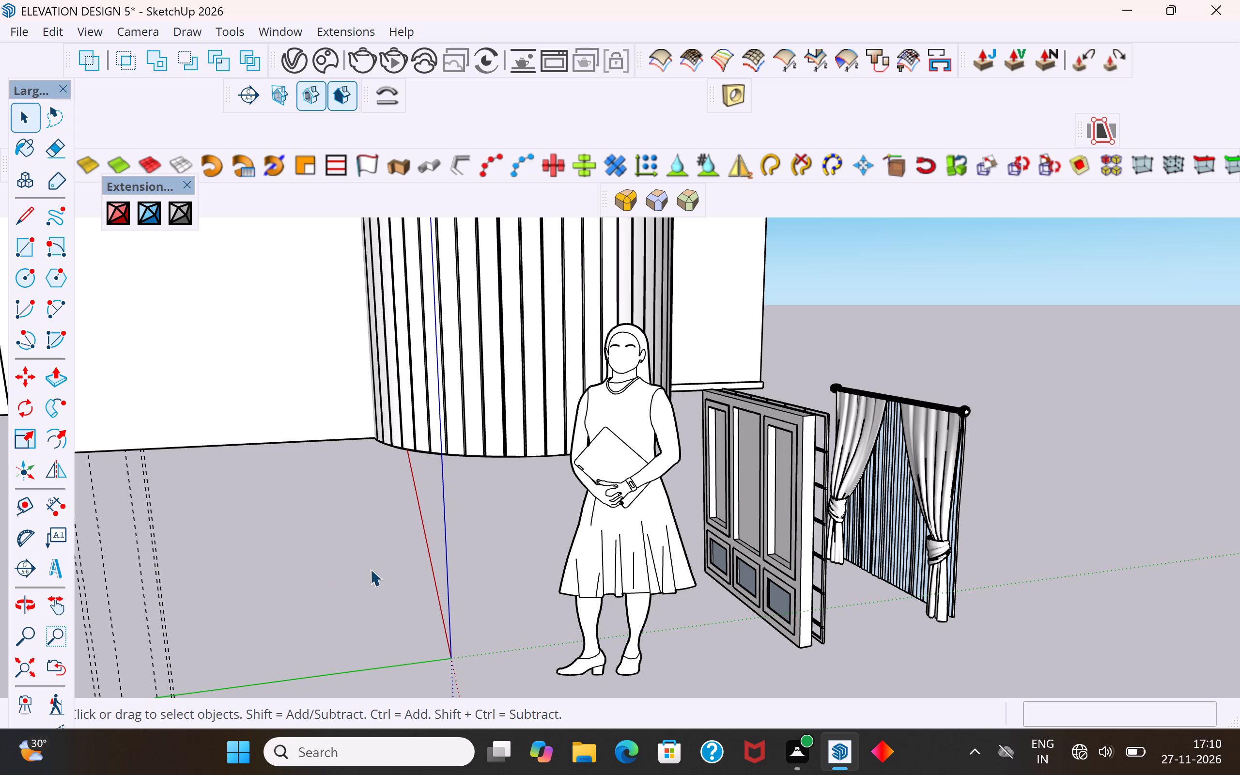
Inspect the separated window, grille and curtain from the front and the back.
middle_drag(762, 561, 533, 559)
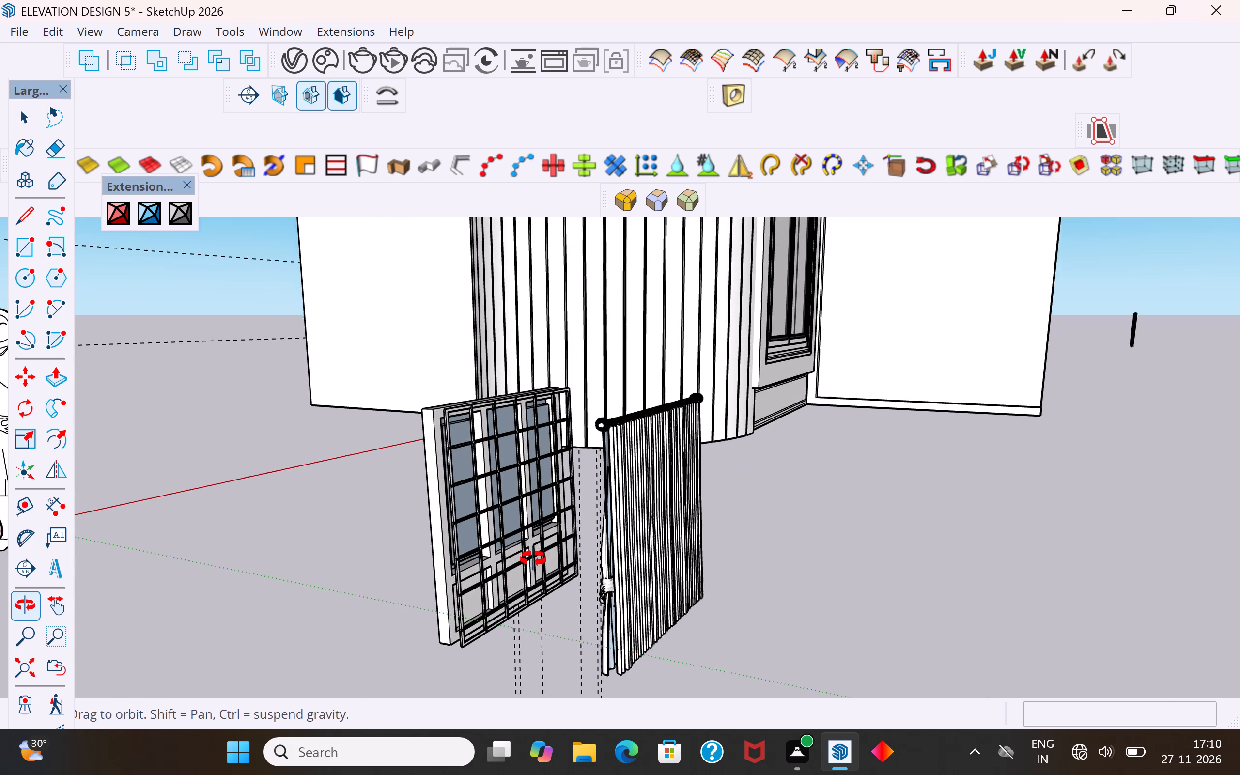
middle_drag(533, 559, 696, 613)
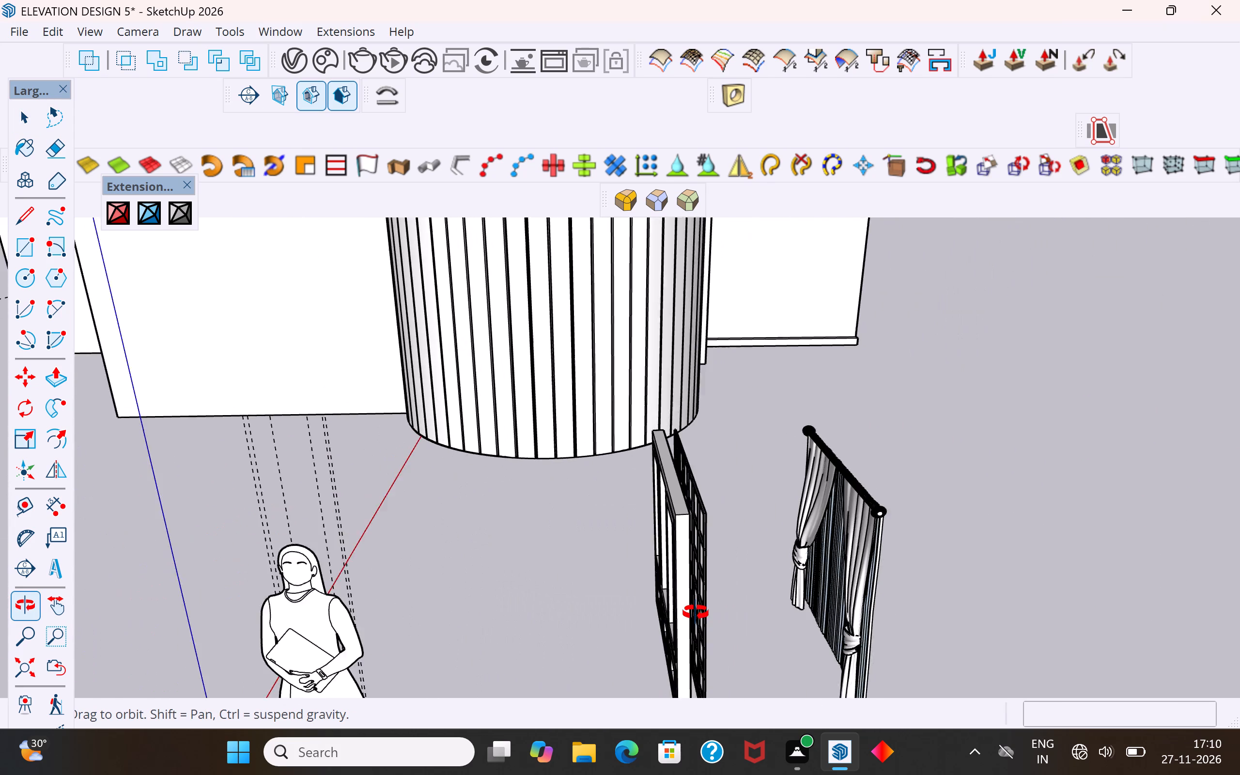
middle_drag(696, 613, 696, 613)
middle_drag(801, 604, 853, 565)
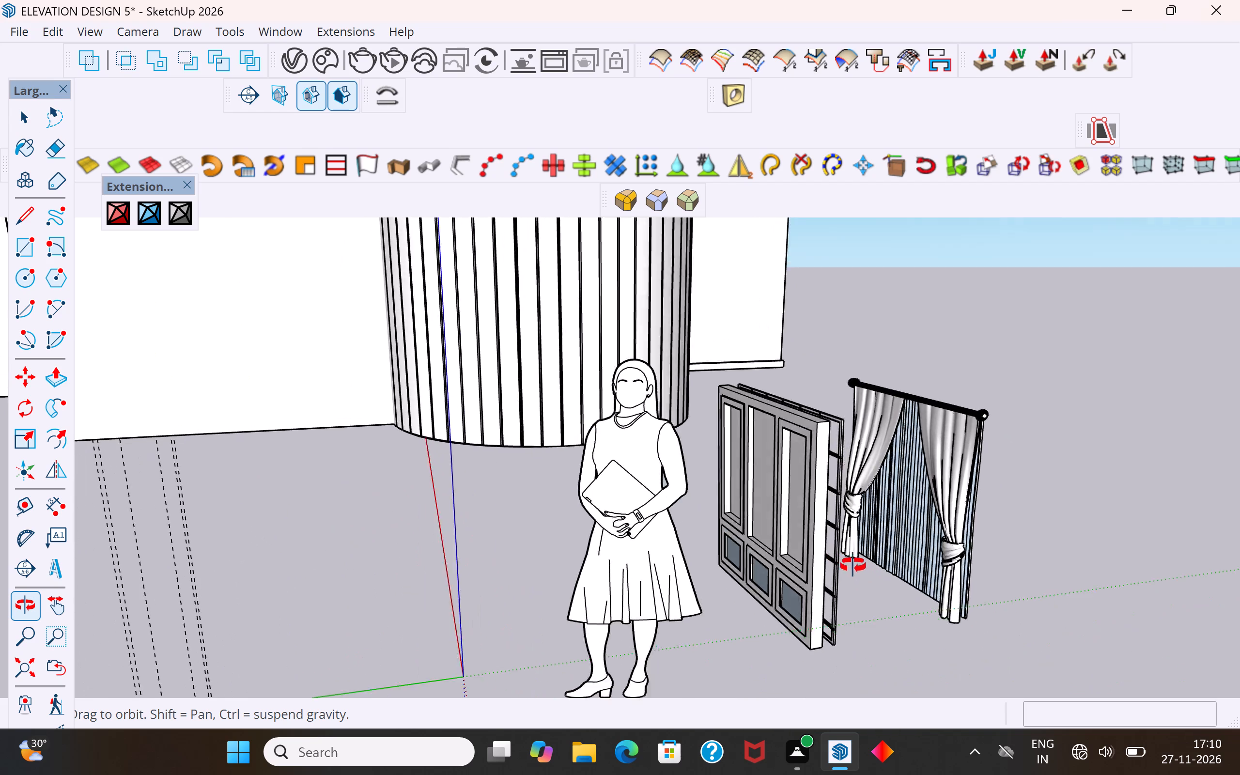
middle_drag(853, 565, 651, 564)
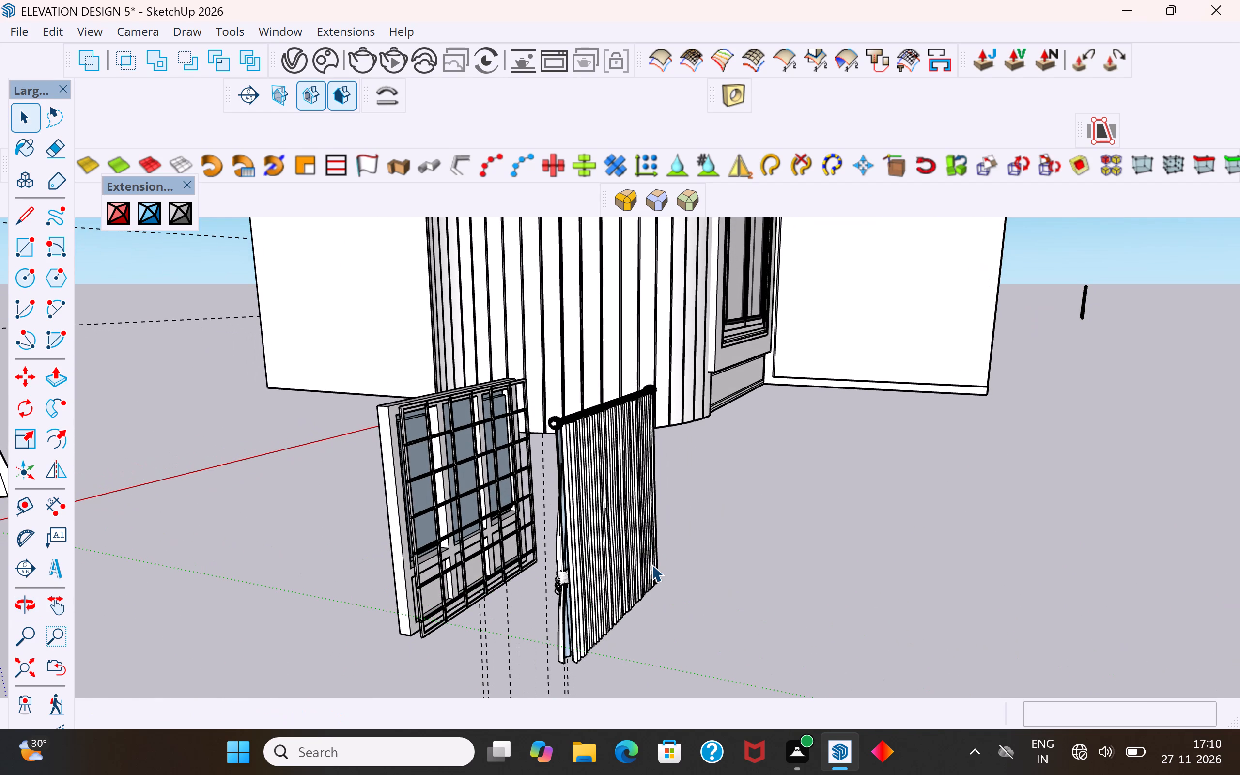
Move the curtain about 83' 6 1/4" to the upper-floor window opening beside the curved balcony, snapping its top corner to the opening's corner.
scroll(651, 564, up, 3)
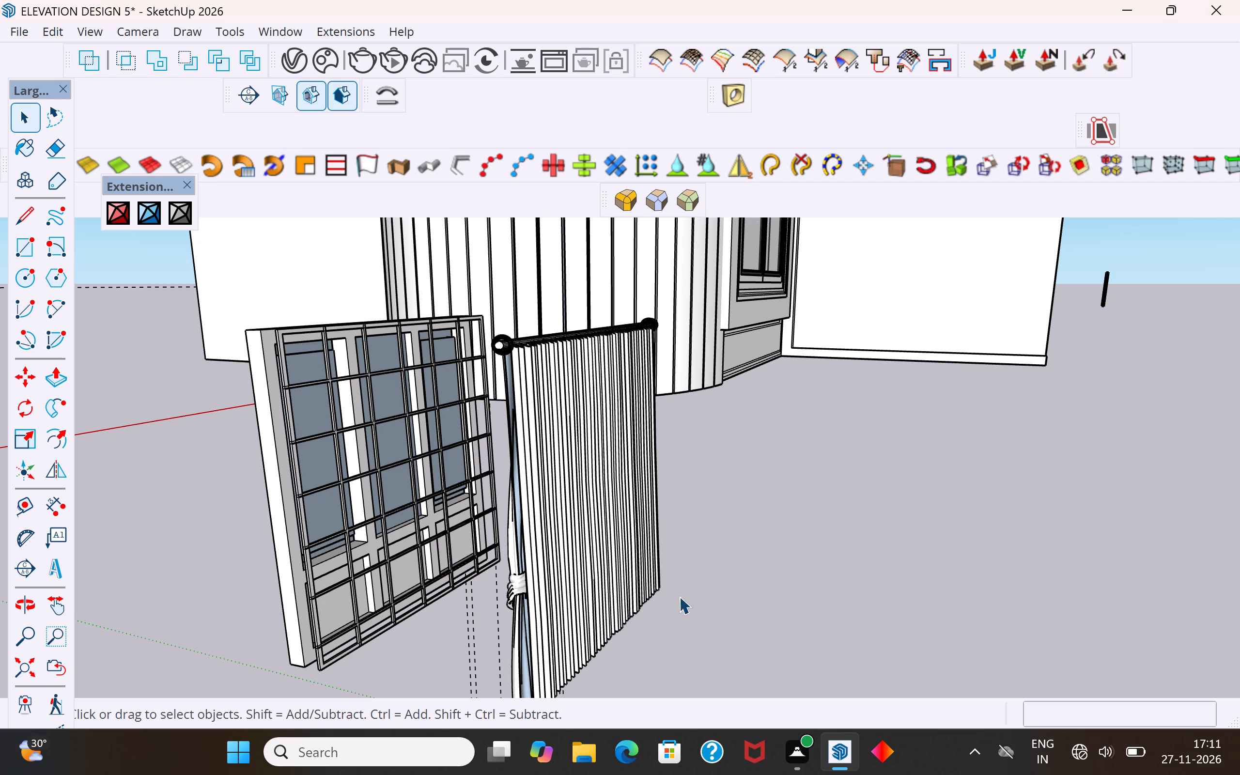
middle_drag(643, 563, 769, 573)
click(827, 486)
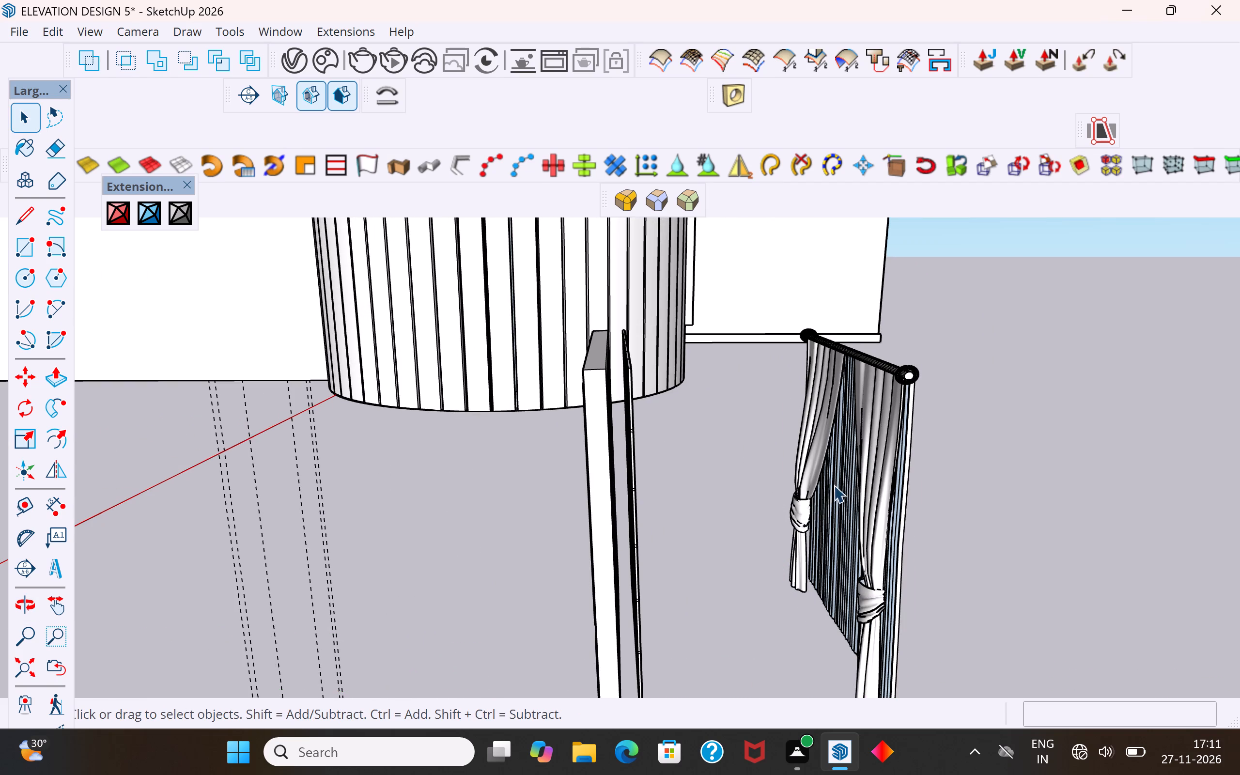
key(m)
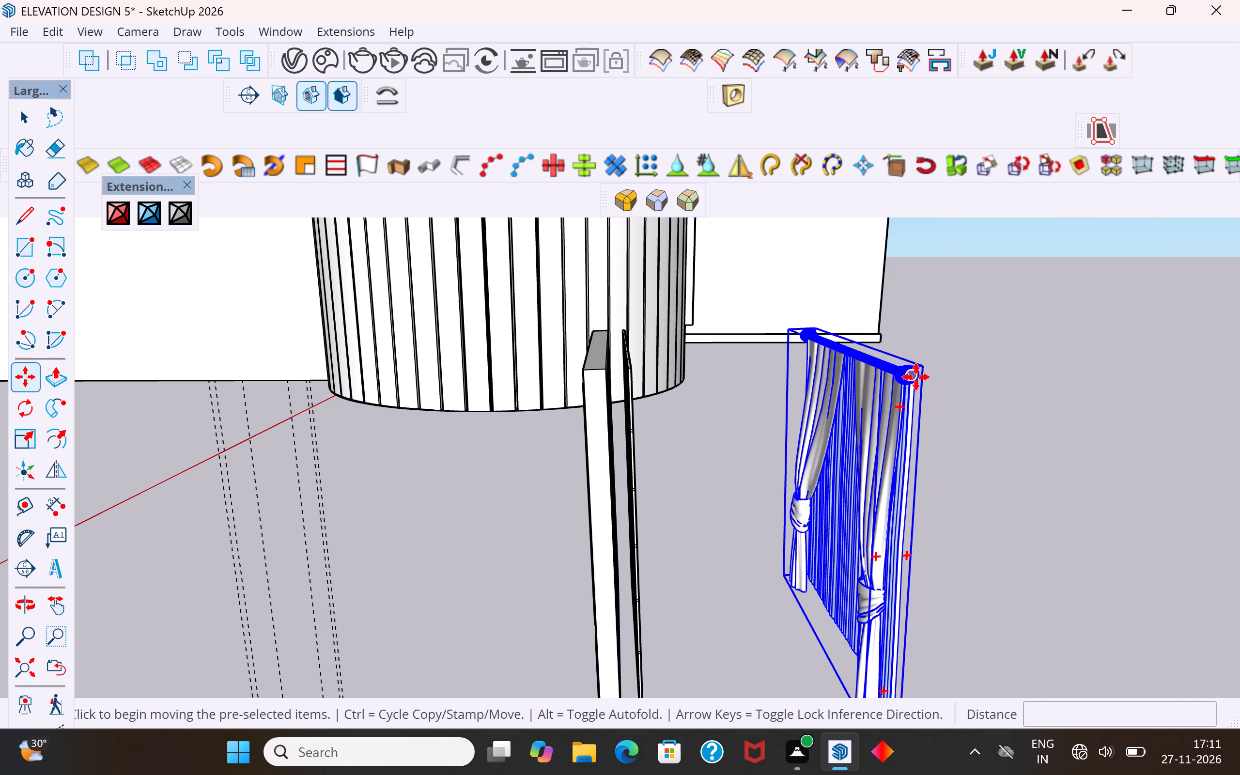
click(925, 368)
scroll(1044, 439, down, 8)
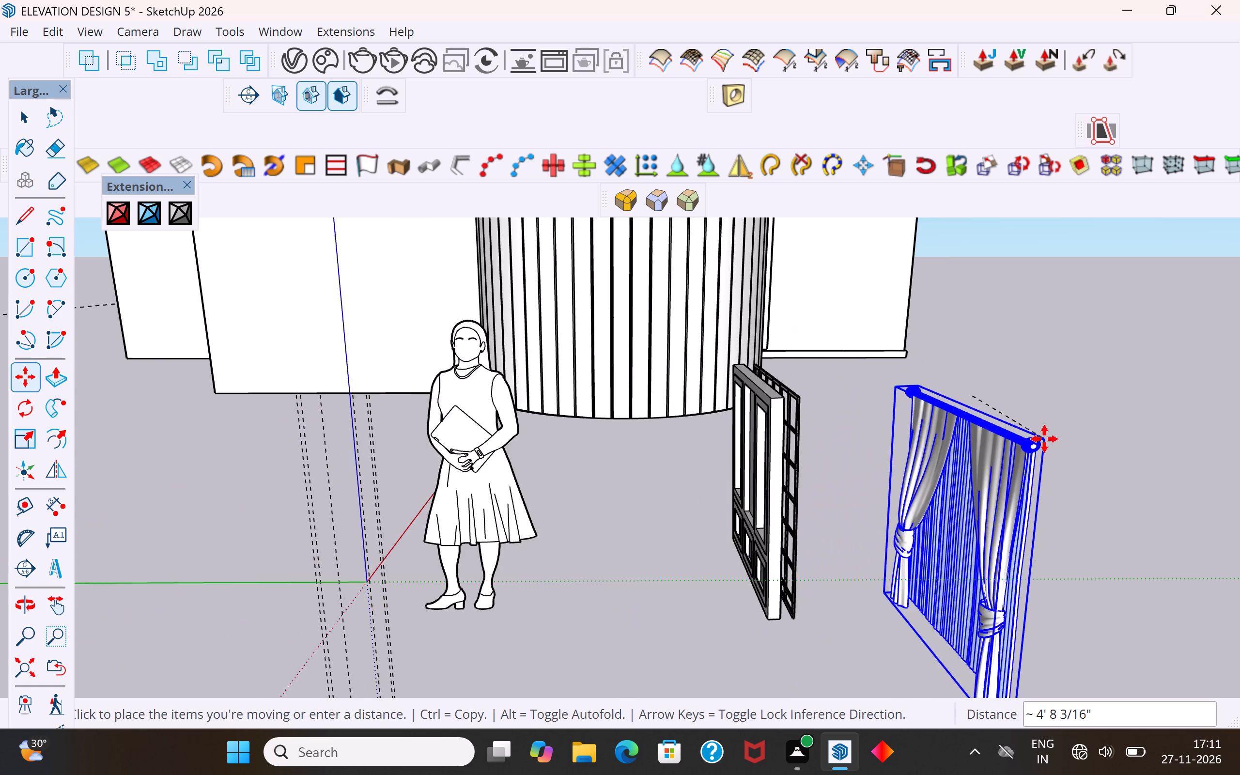
scroll(1044, 439, down, 20)
scroll(1044, 439, down, 9)
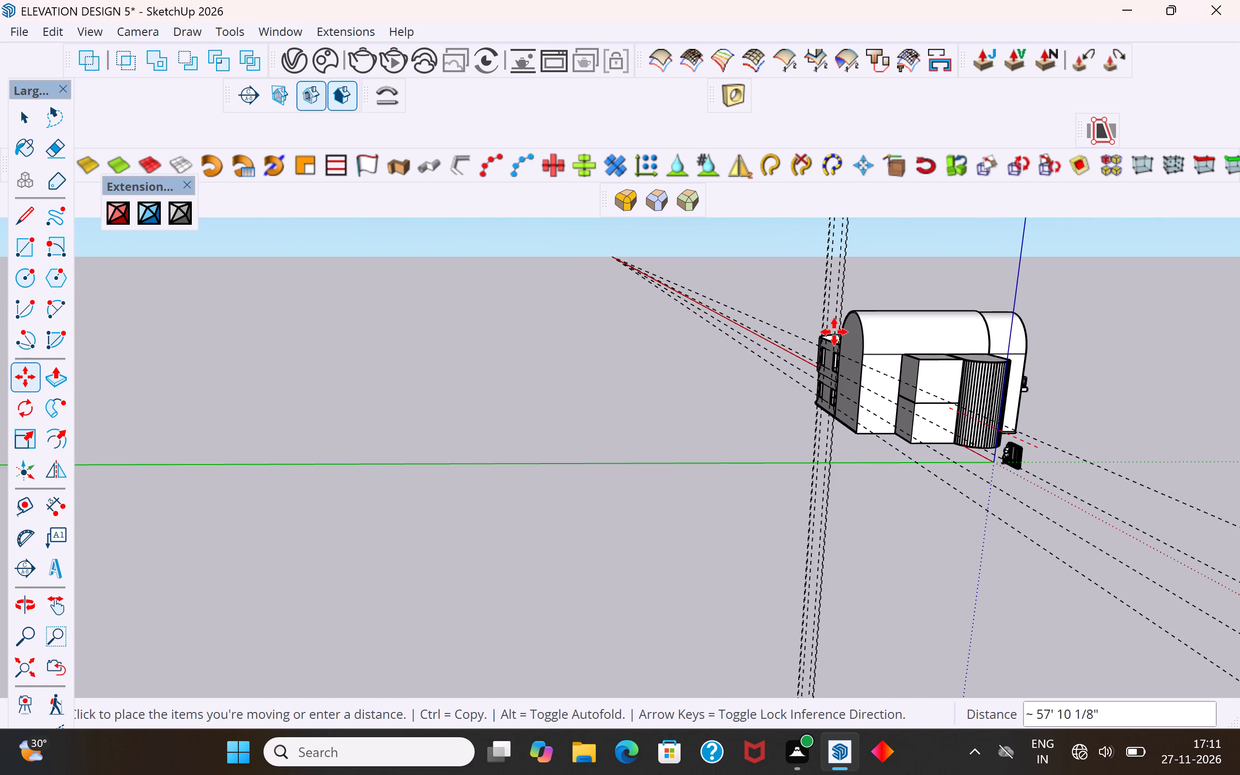
scroll(765, 307, up, 11)
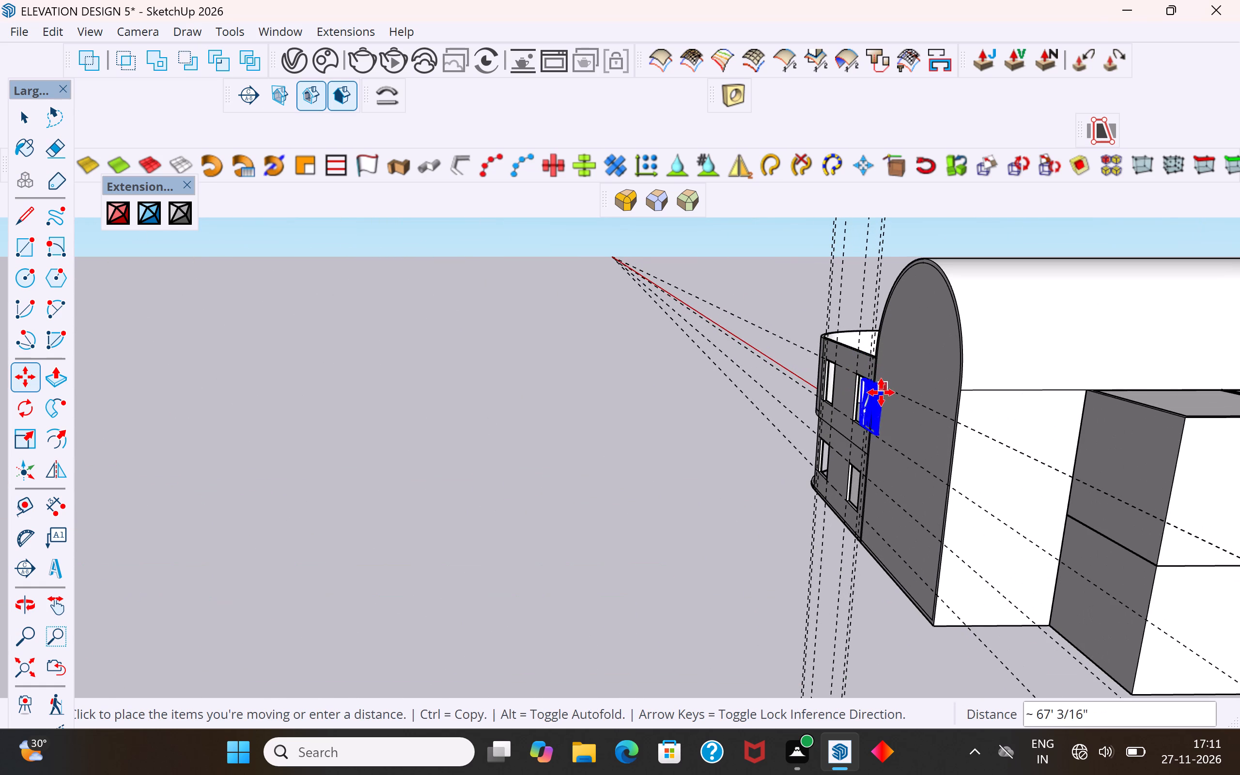
scroll(870, 401, up, 10)
middle_drag(829, 362, 1001, 378)
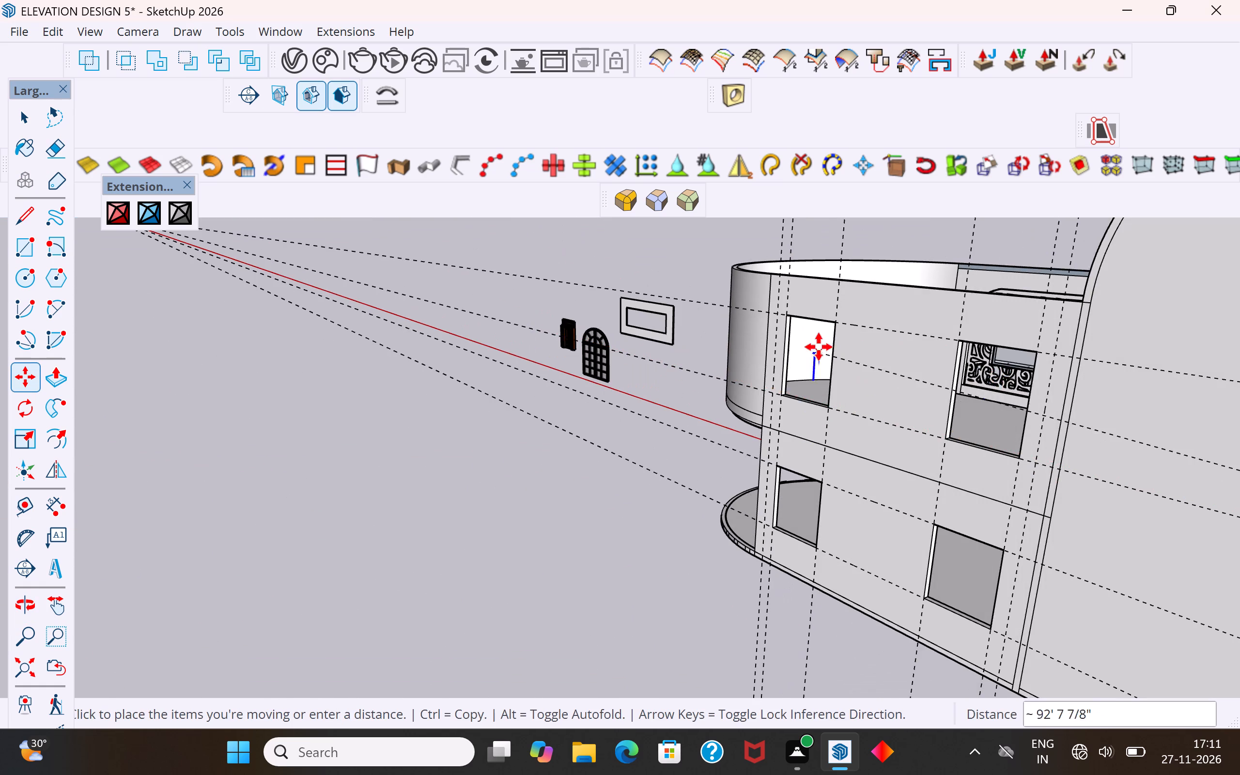
scroll(819, 344, up, 5)
middle_drag(826, 344, 934, 387)
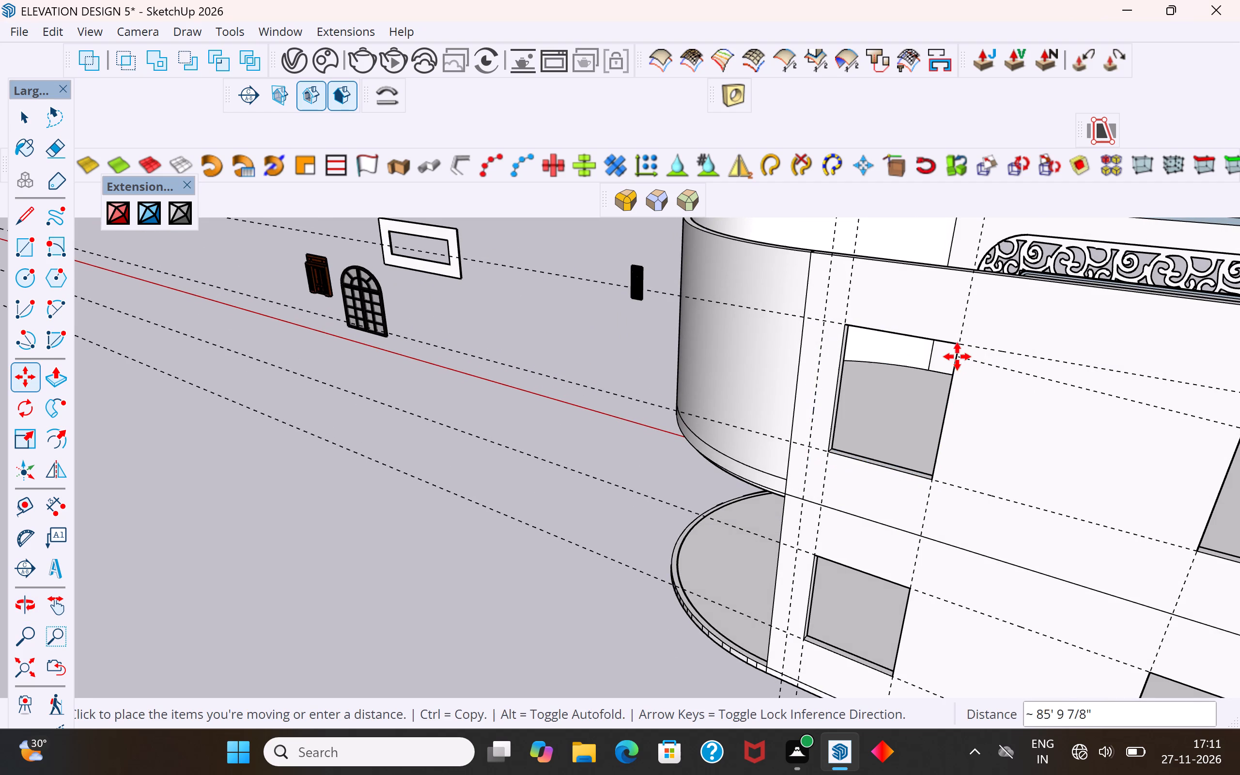
middle_drag(959, 363, 1015, 398)
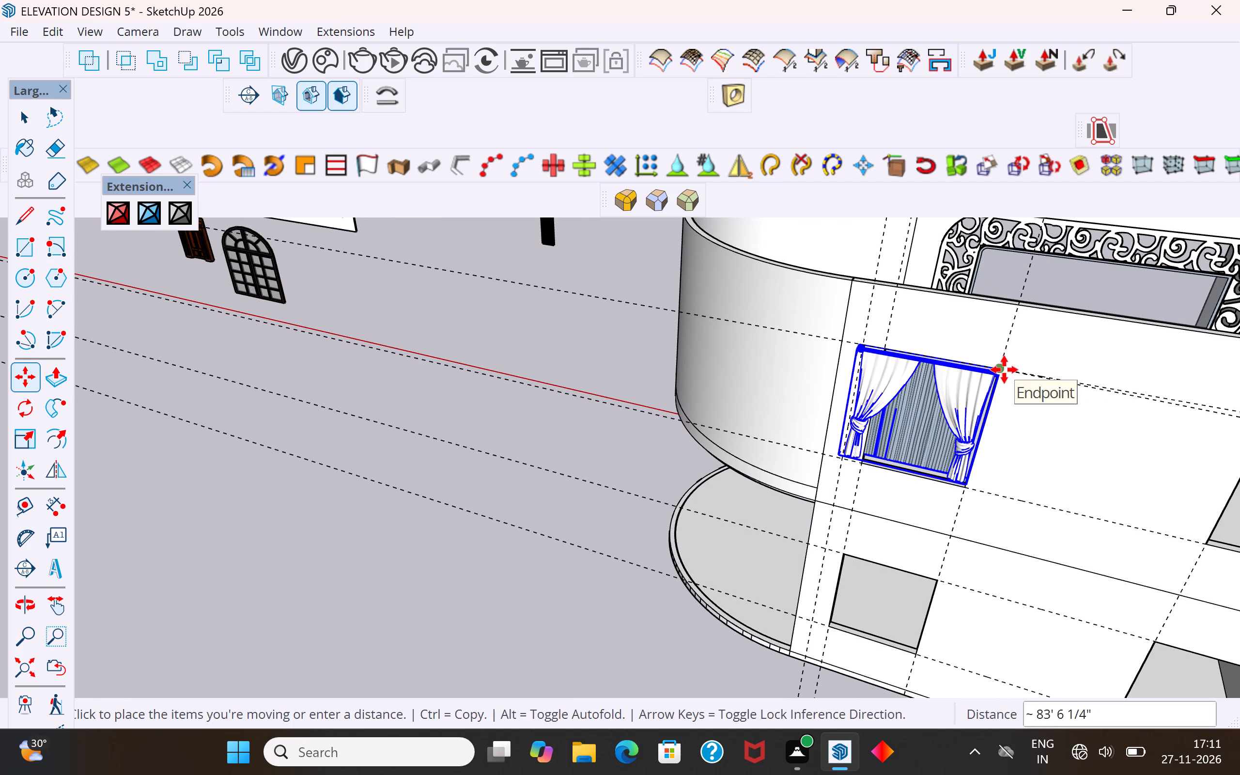
click(1004, 370)
middle_drag(978, 505, 1011, 351)
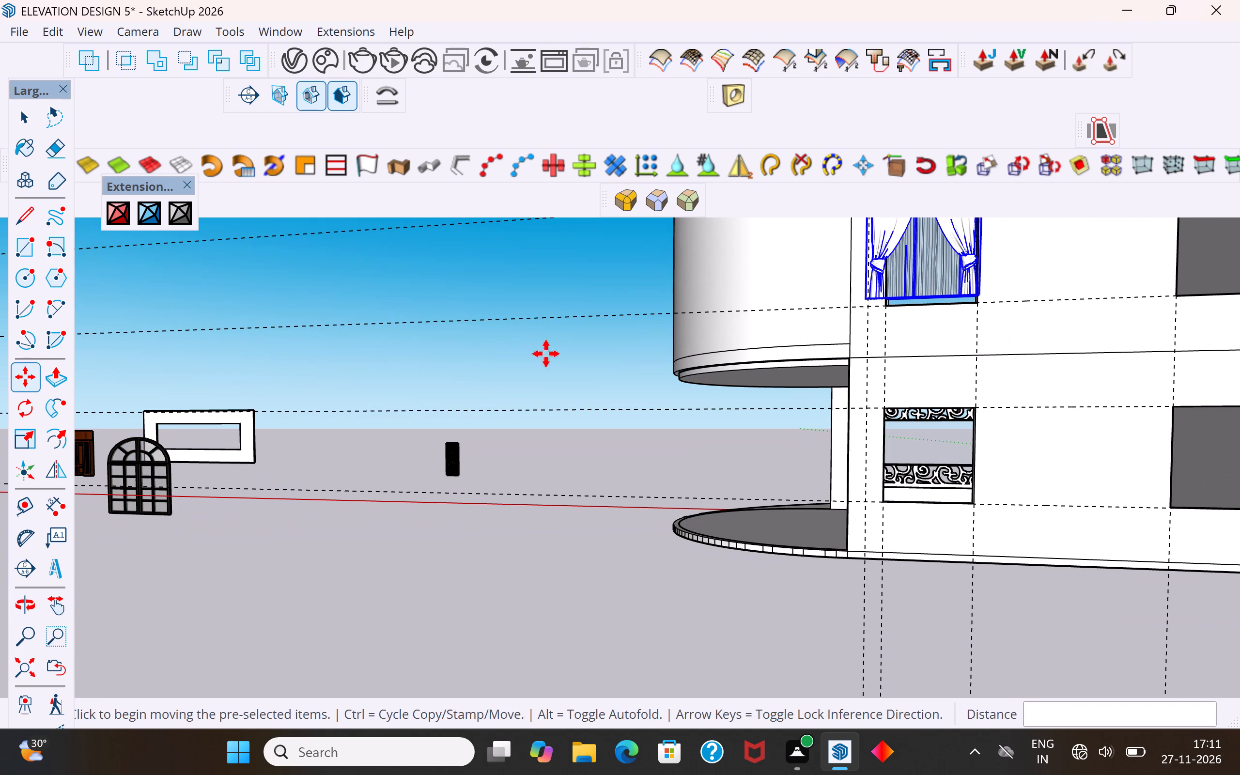
click(12, 117)
click(311, 306)
Examine how the curtain sits in the upper window opening from outside the wall and from above.
middle_drag(451, 361, 558, 400)
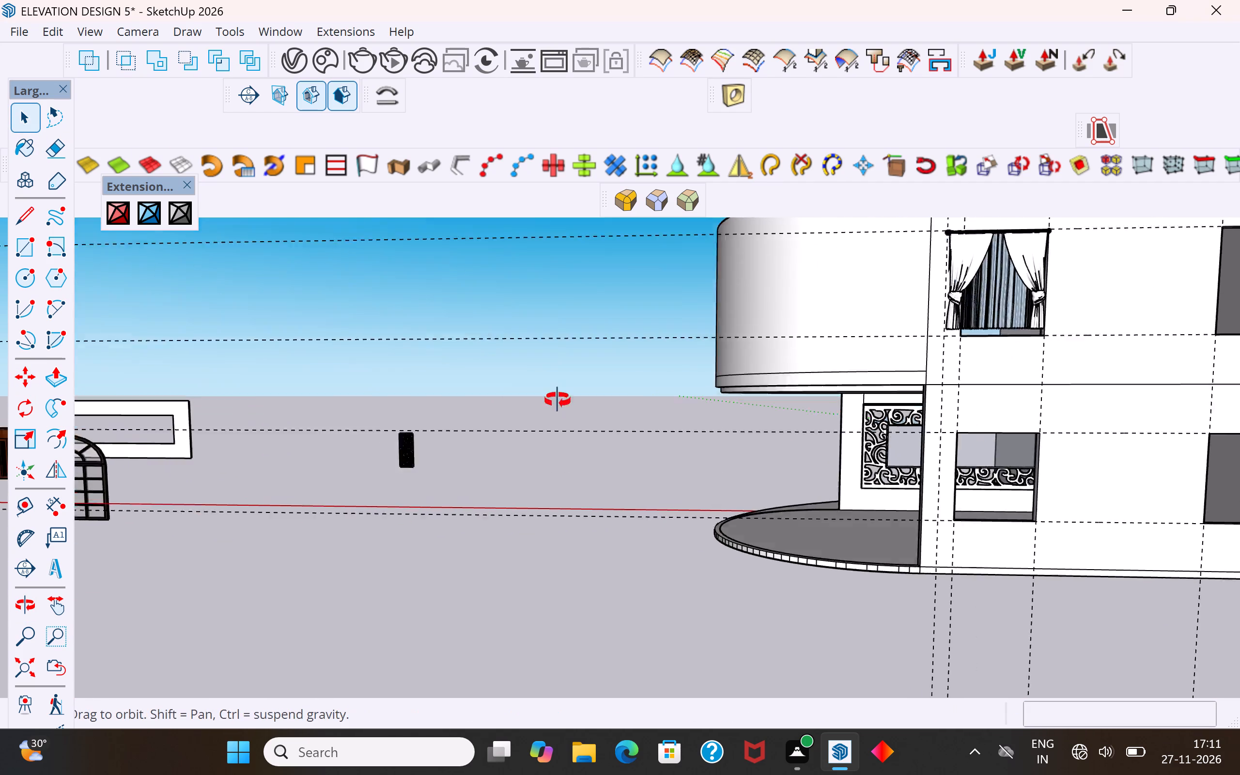
middle_drag(558, 400, 687, 496)
scroll(528, 438, down, 4)
middle_drag(556, 459, 620, 511)
scroll(861, 408, up, 8)
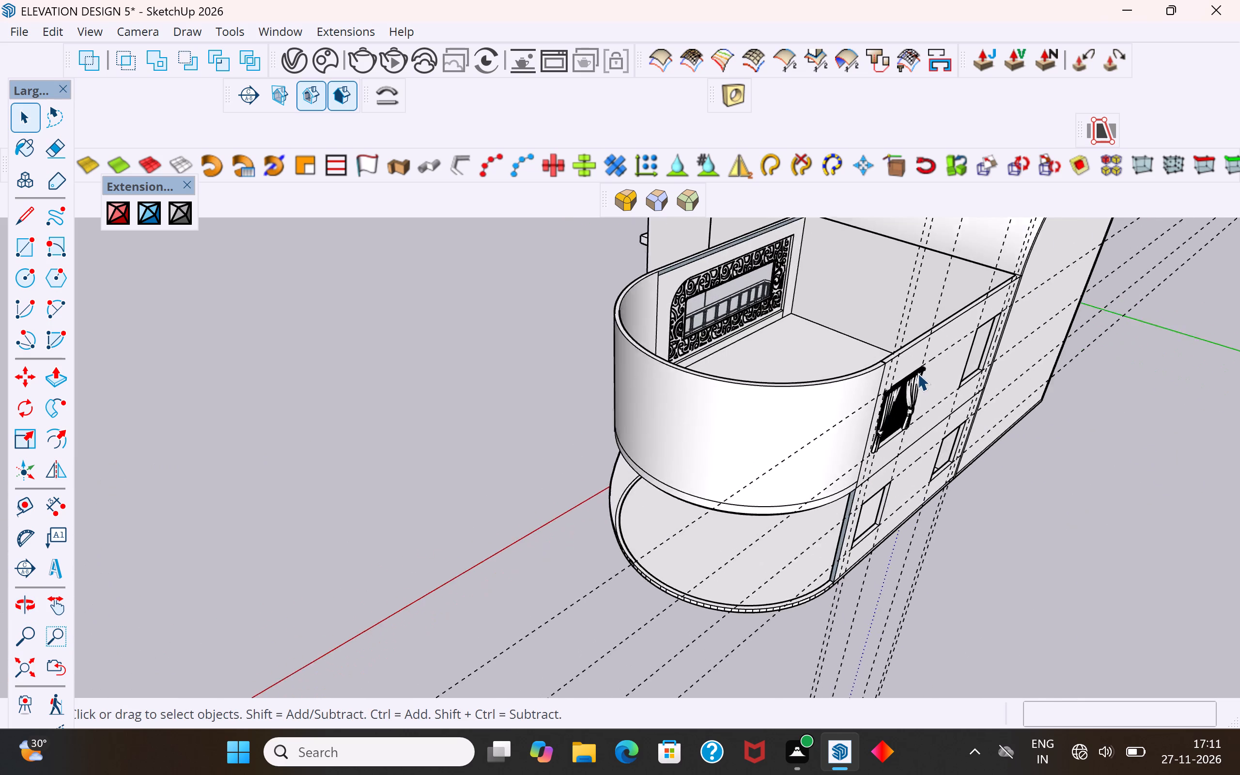
scroll(917, 373, up, 13)
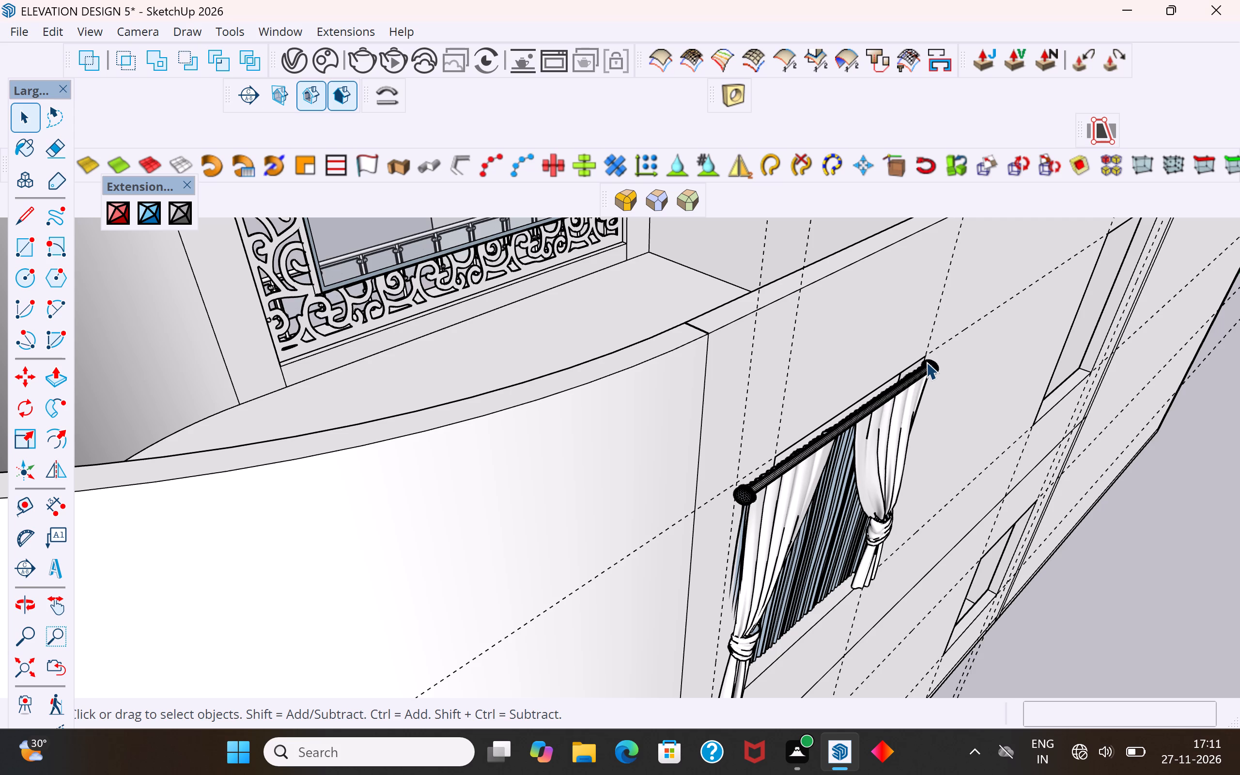
scroll(545, 372, down, 4)
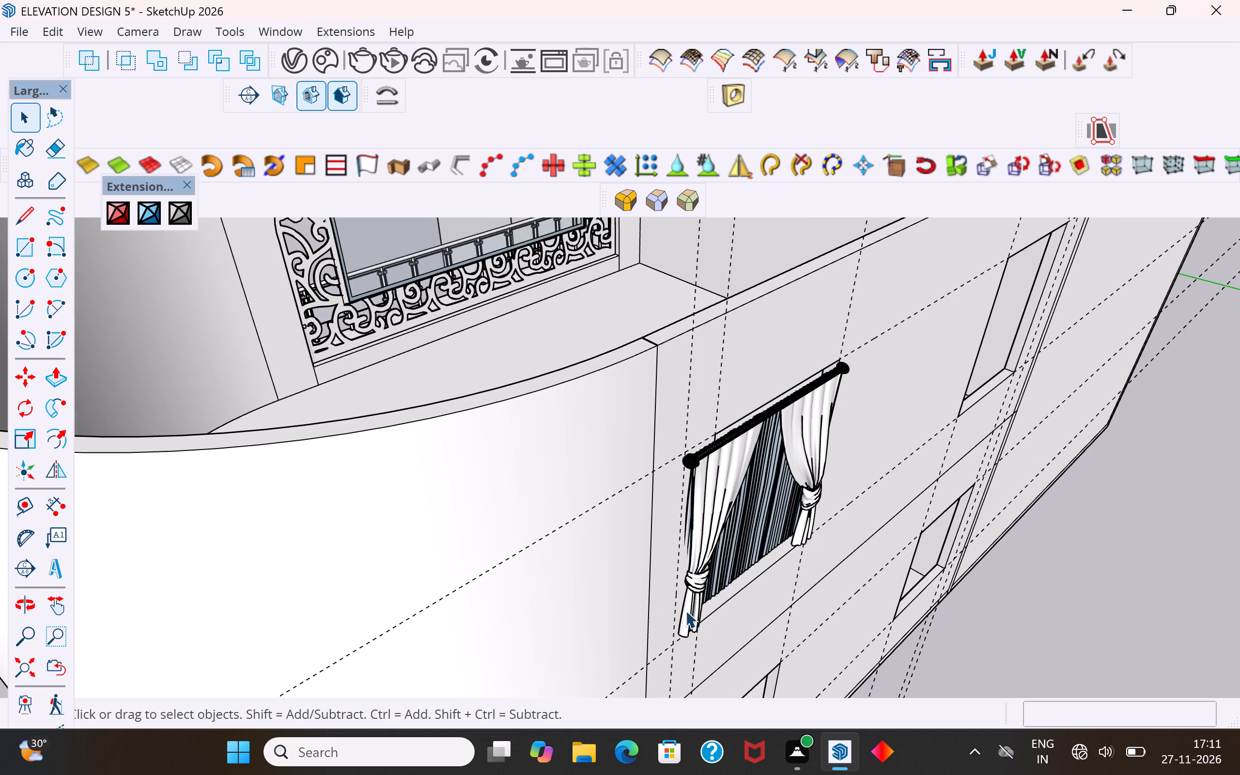
click(996, 569)
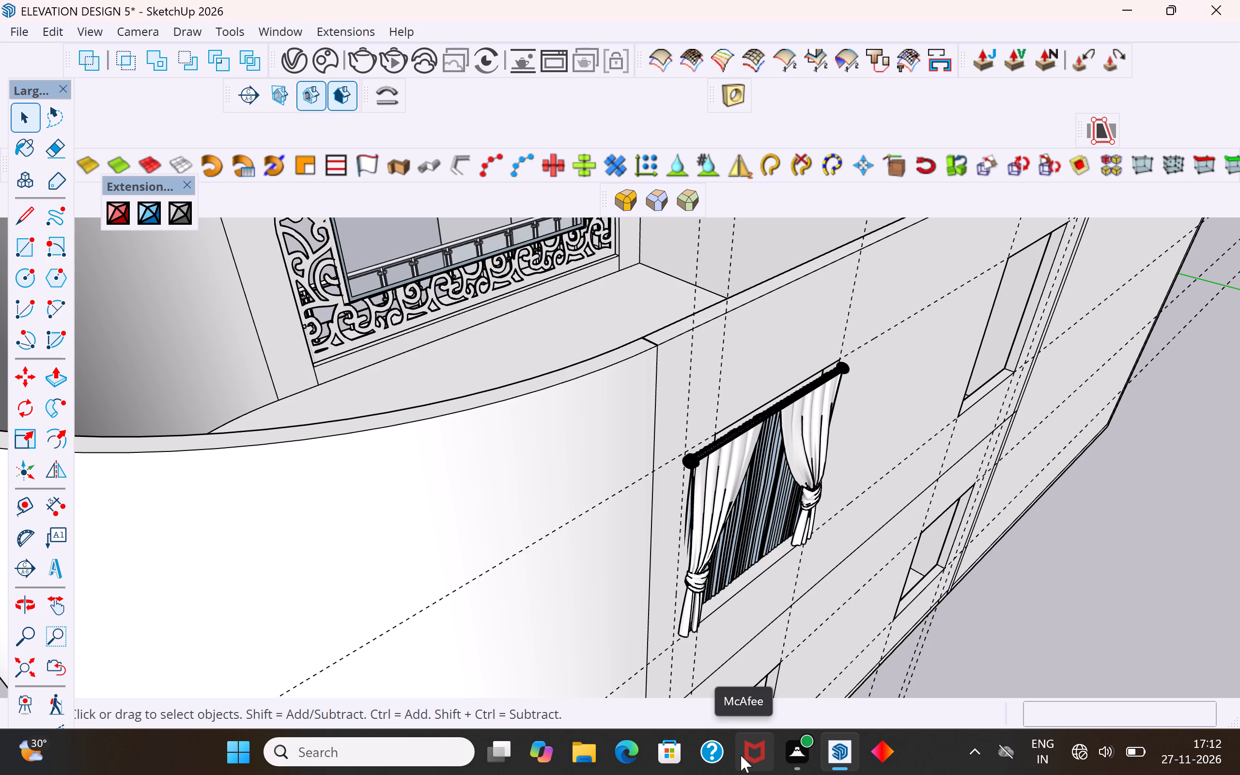
drag(1058, 652, 1053, 647)
Move the curtain about 8 3/4" along the green axis through the wall to the room side of the window opening.
middle_drag(789, 498, 853, 512)
scroll(866, 386, up, 10)
click(895, 357)
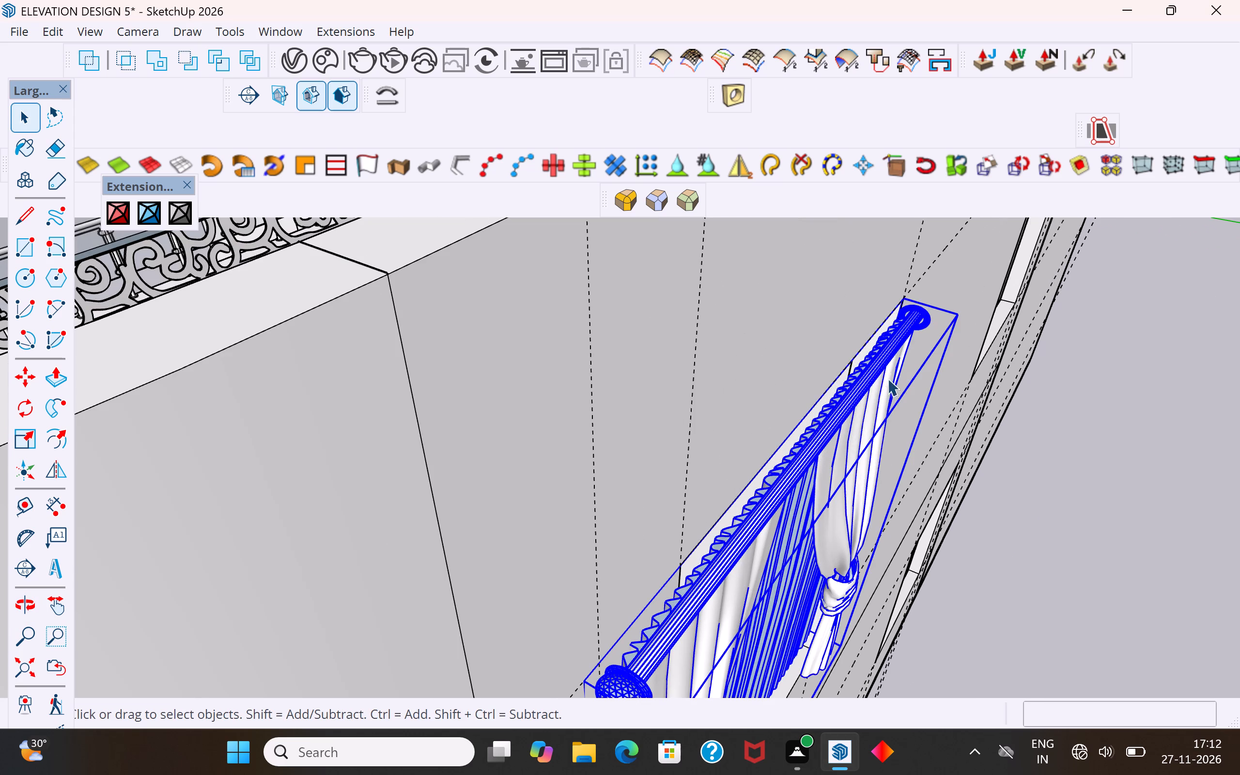
key(m)
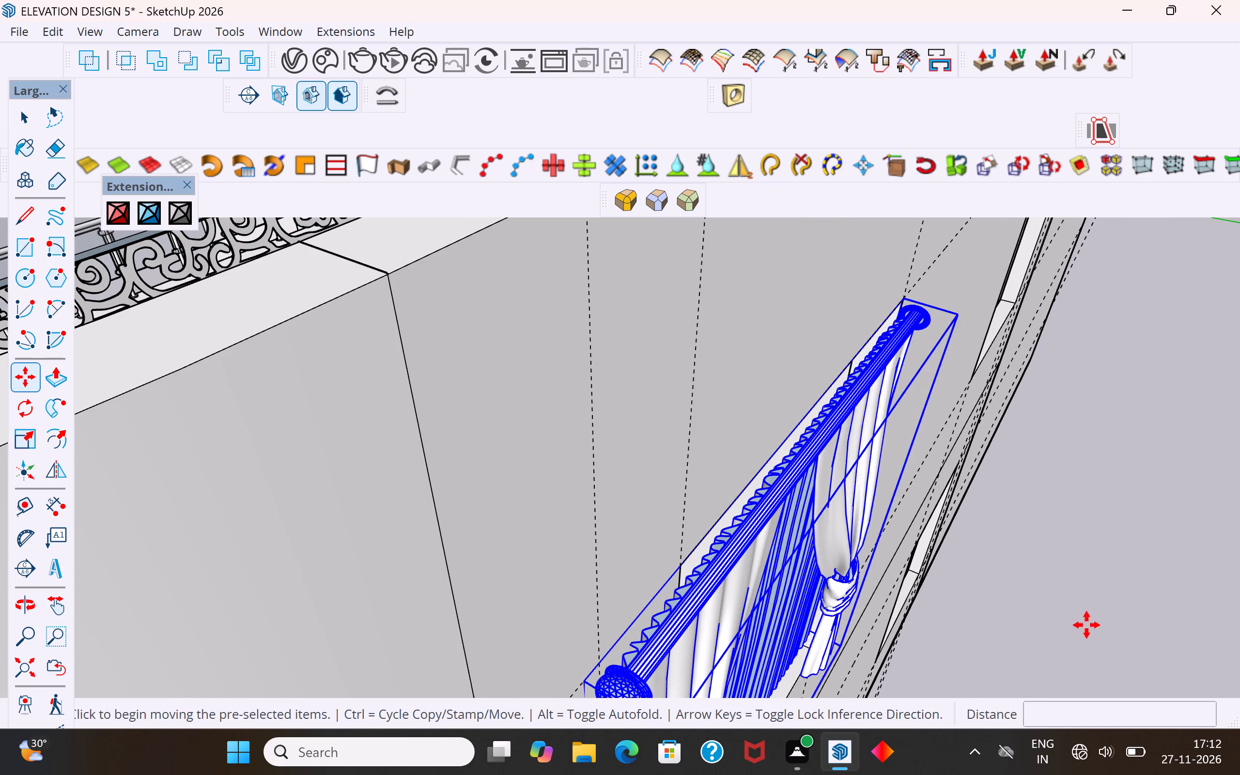
click(904, 291)
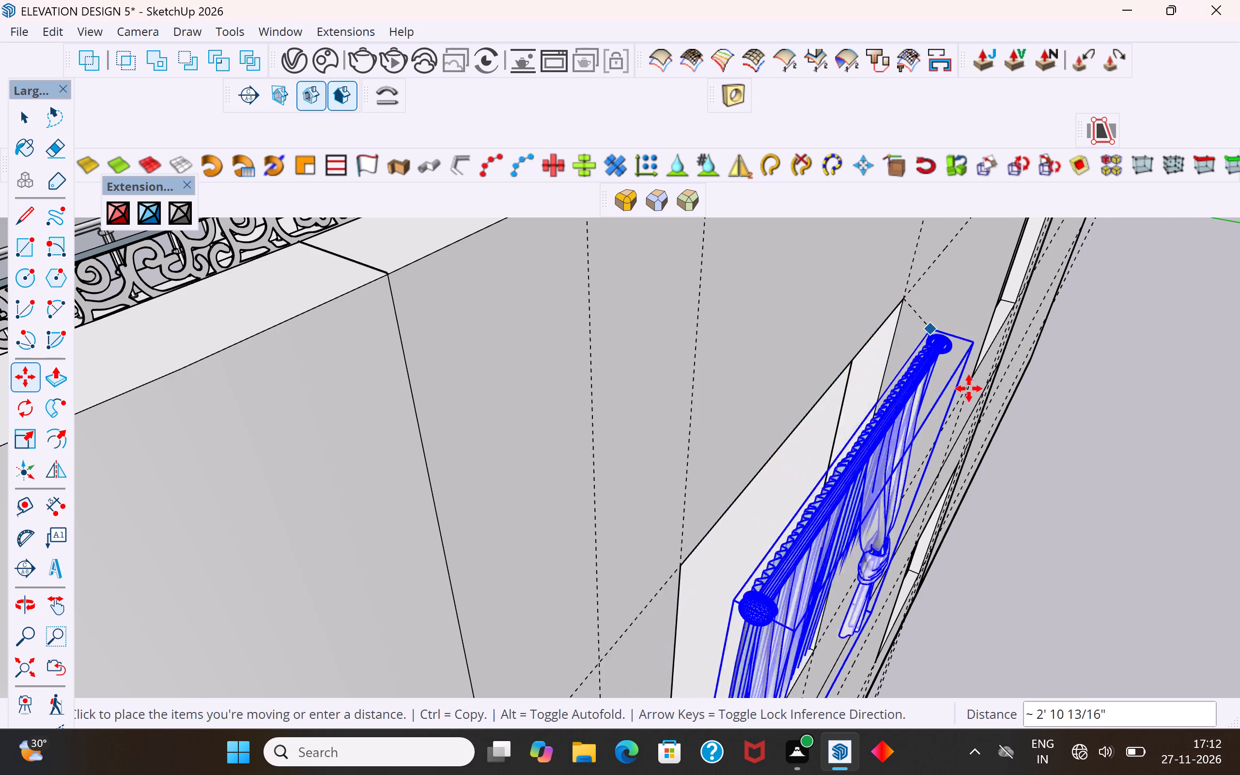
scroll(969, 393, down, 10)
middle_drag(973, 410, 1064, 528)
scroll(945, 418, up, 8)
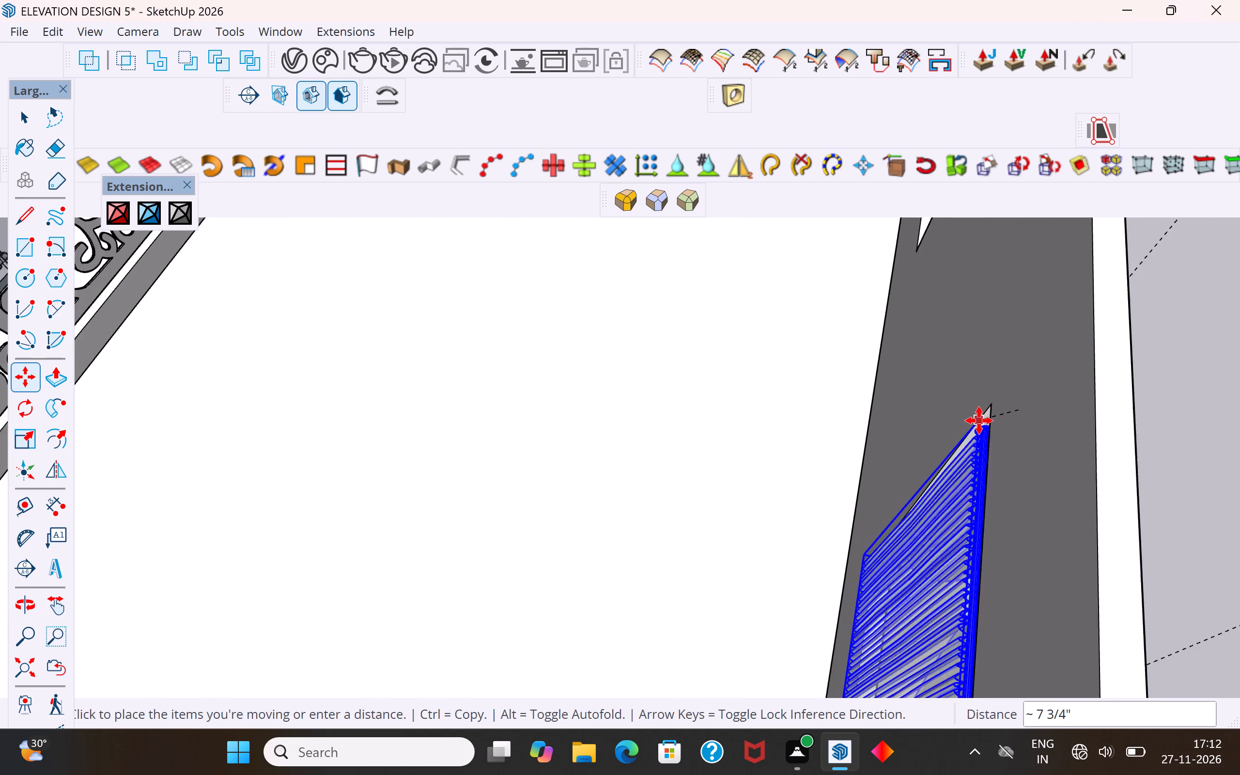
scroll(979, 420, up, 2)
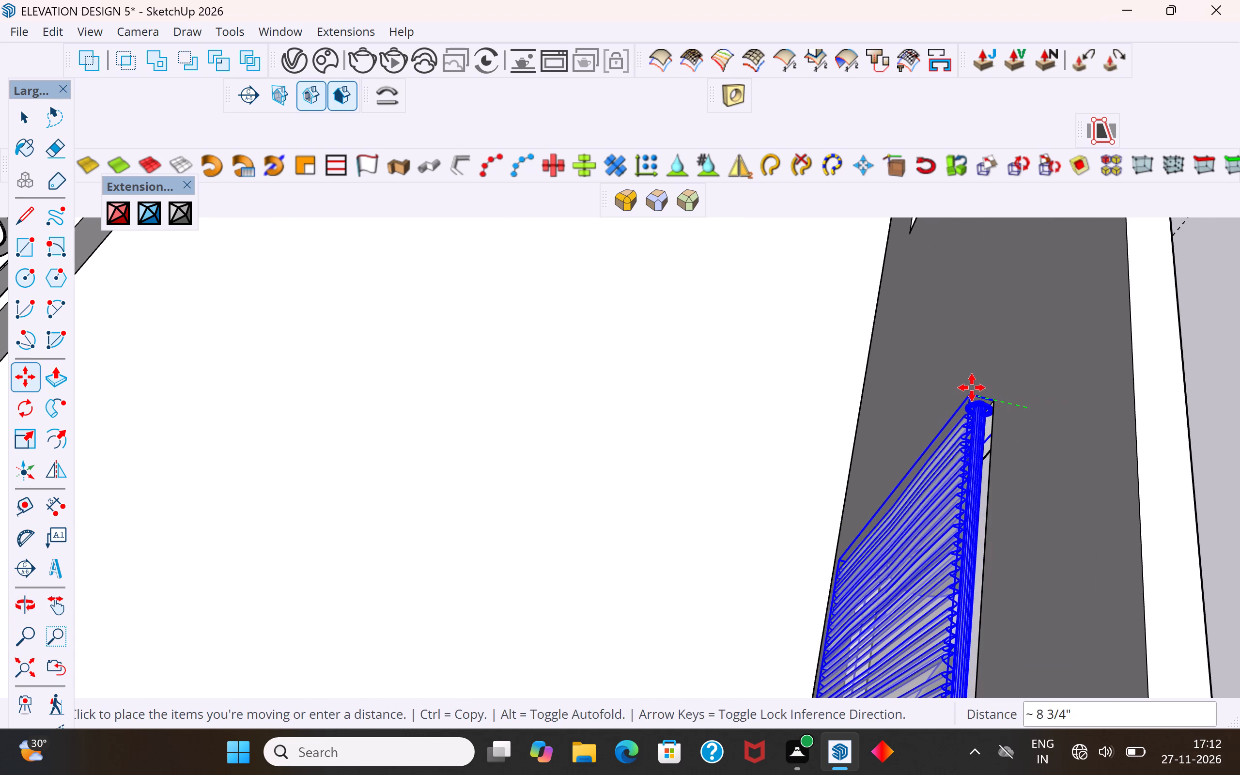
click(968, 386)
middle_drag(973, 454, 1174, 442)
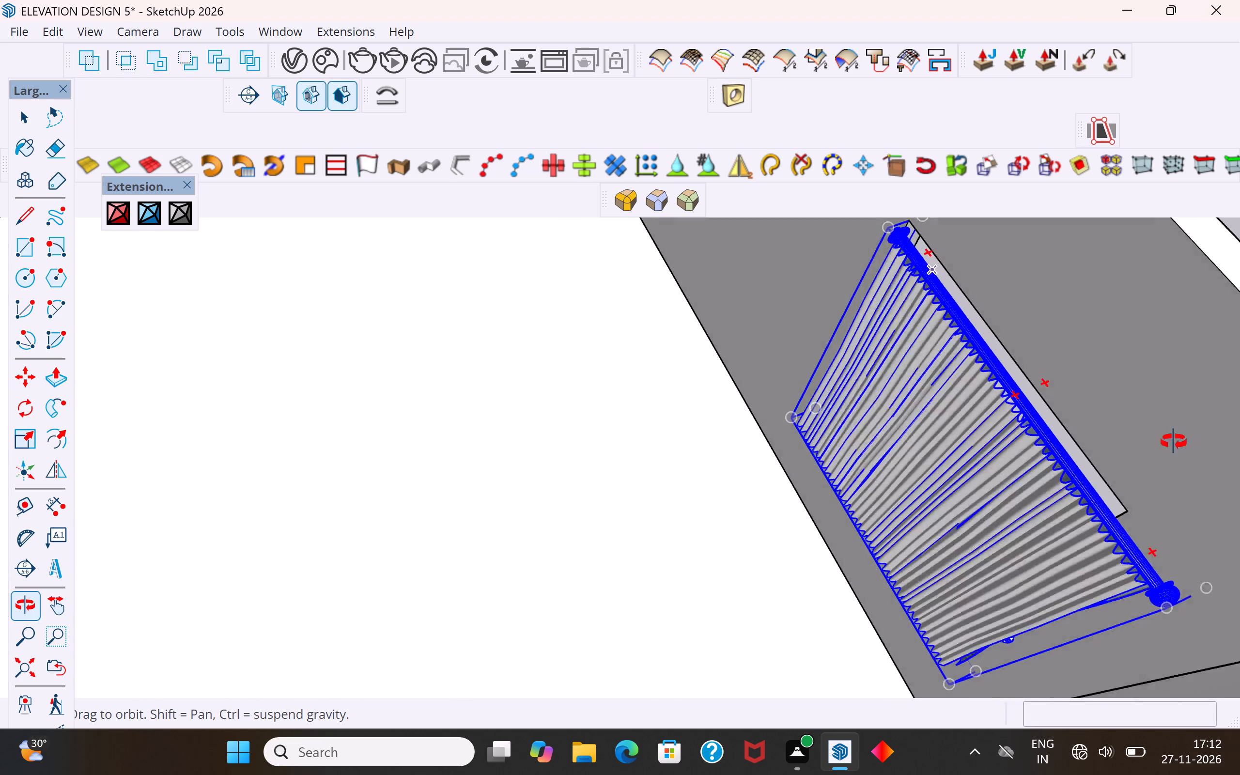
middle_drag(1174, 442, 1183, 429)
scroll(897, 524, down, 5)
middle_drag(892, 533, 921, 436)
scroll(806, 618, down, 8)
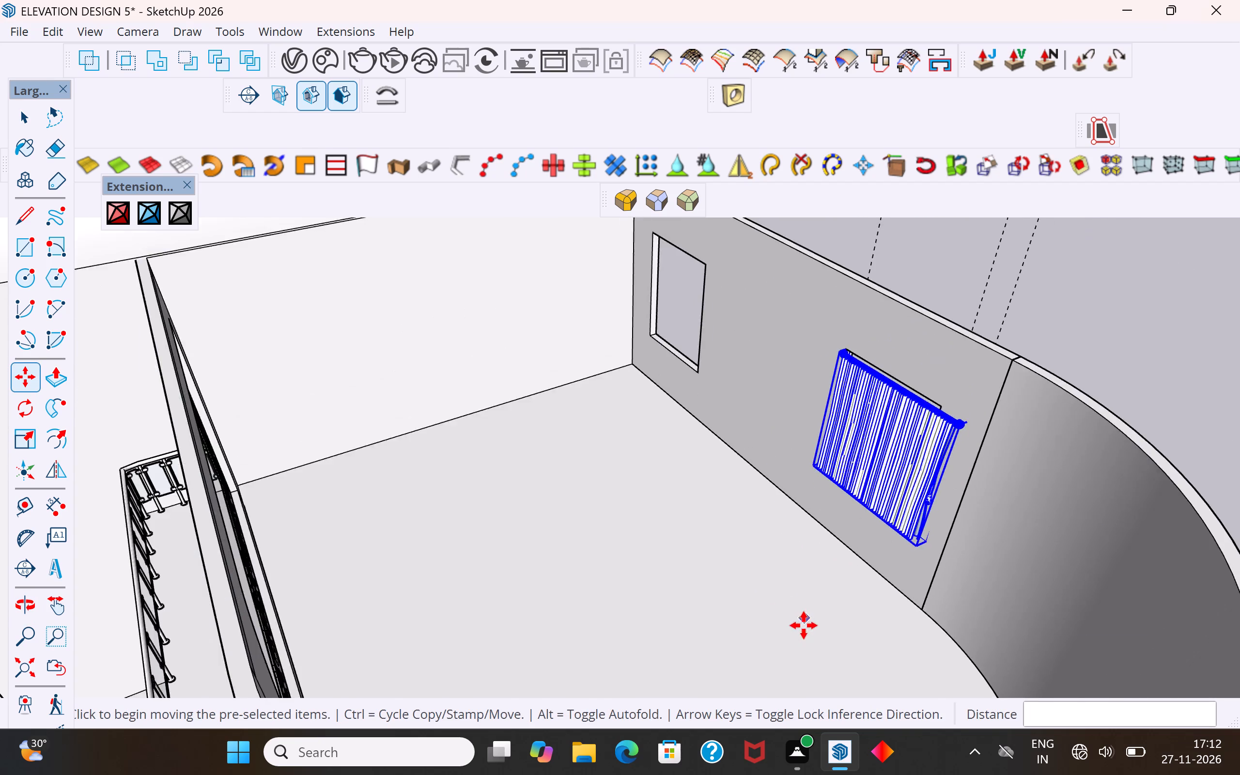
scroll(804, 625, down, 3)
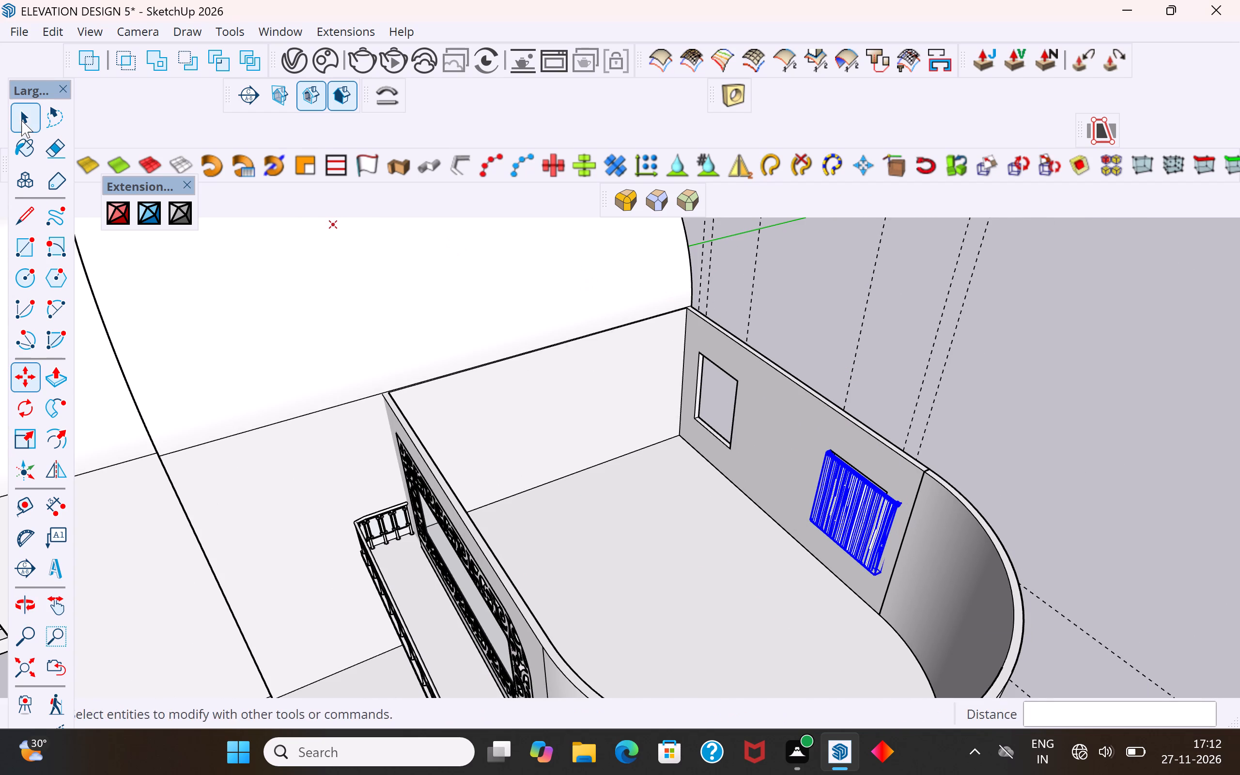
click(21, 120)
click(1010, 430)
Shift the curtain about 5 1/4" sideways along the red axis to centre it over the window opening.
middle_drag(842, 450, 858, 402)
scroll(859, 406, up, 7)
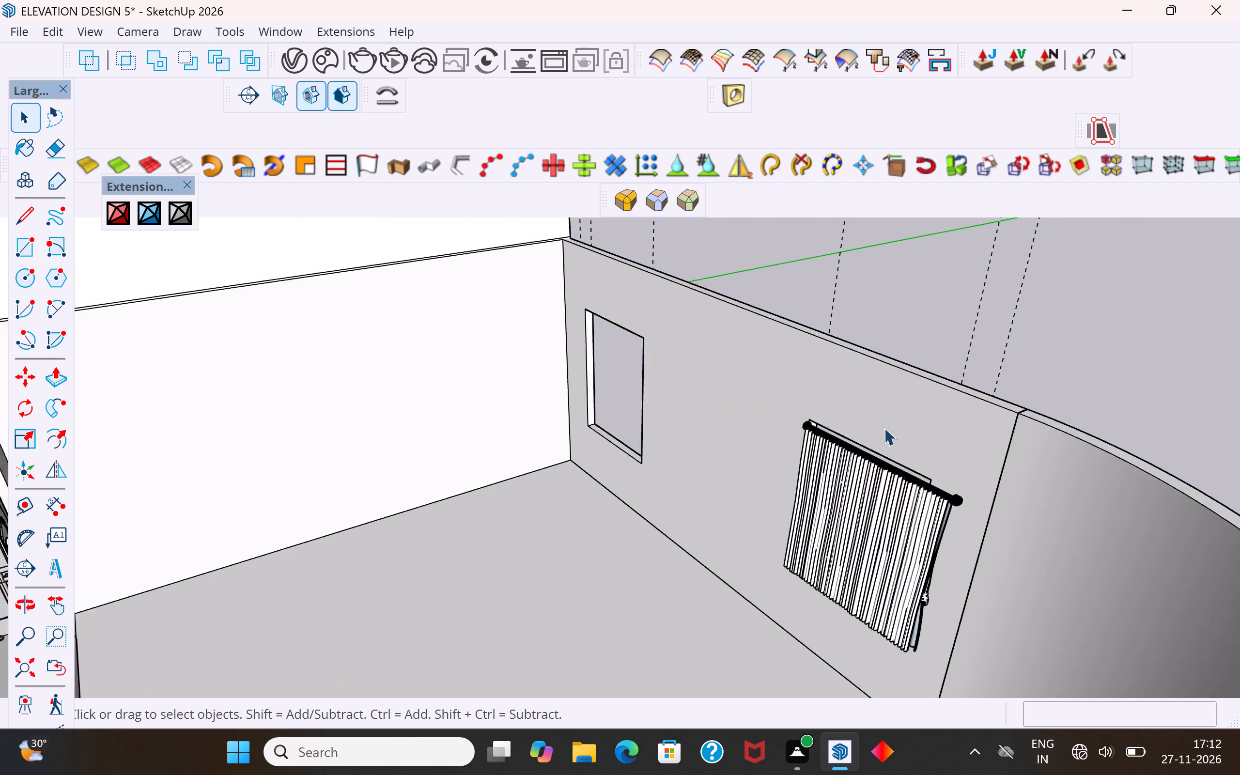
scroll(884, 428, up, 6)
middle_drag(923, 452, 1049, 486)
scroll(895, 455, up, 5)
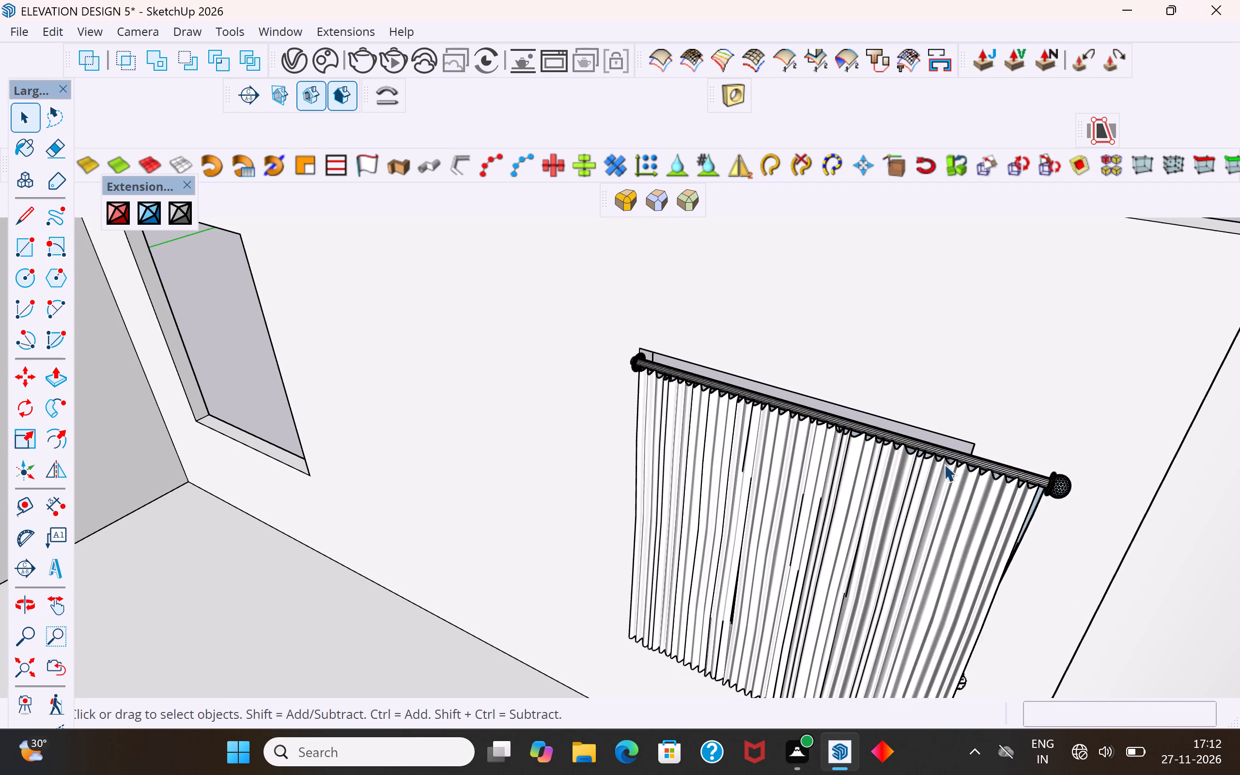
click(944, 464)
key(m)
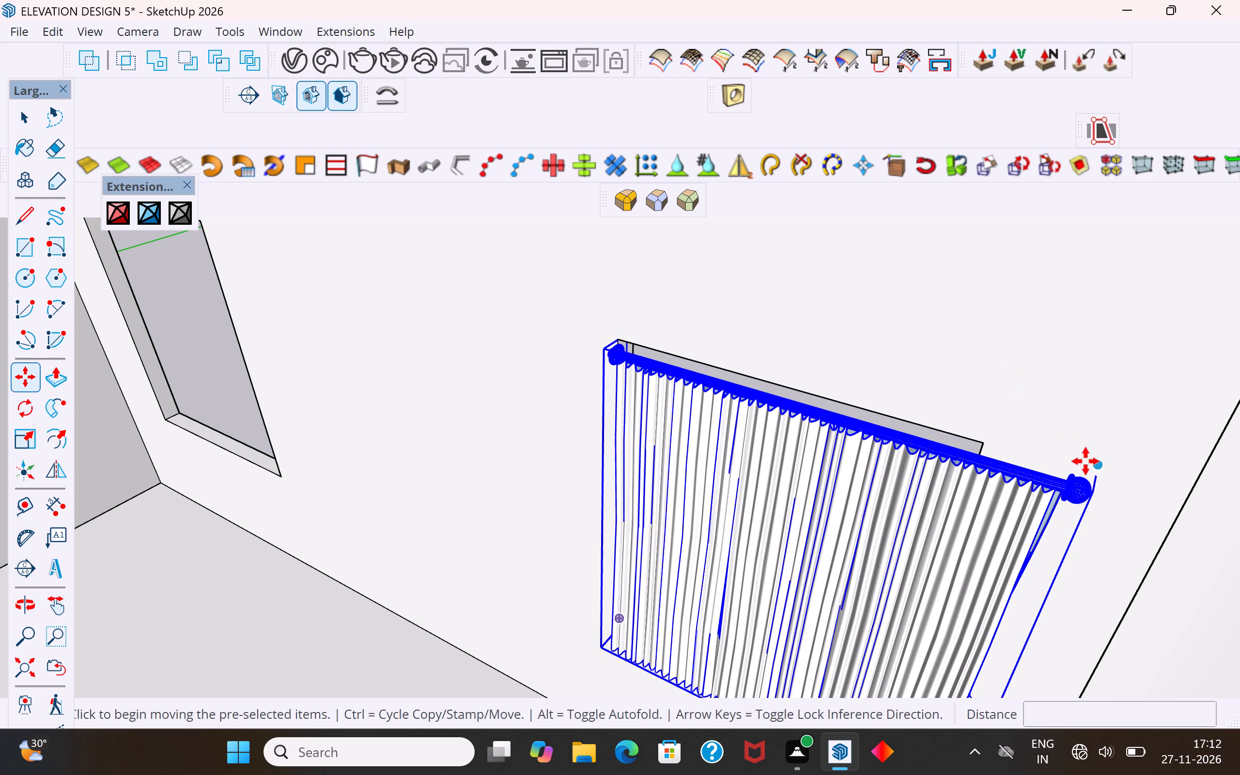
click(1095, 464)
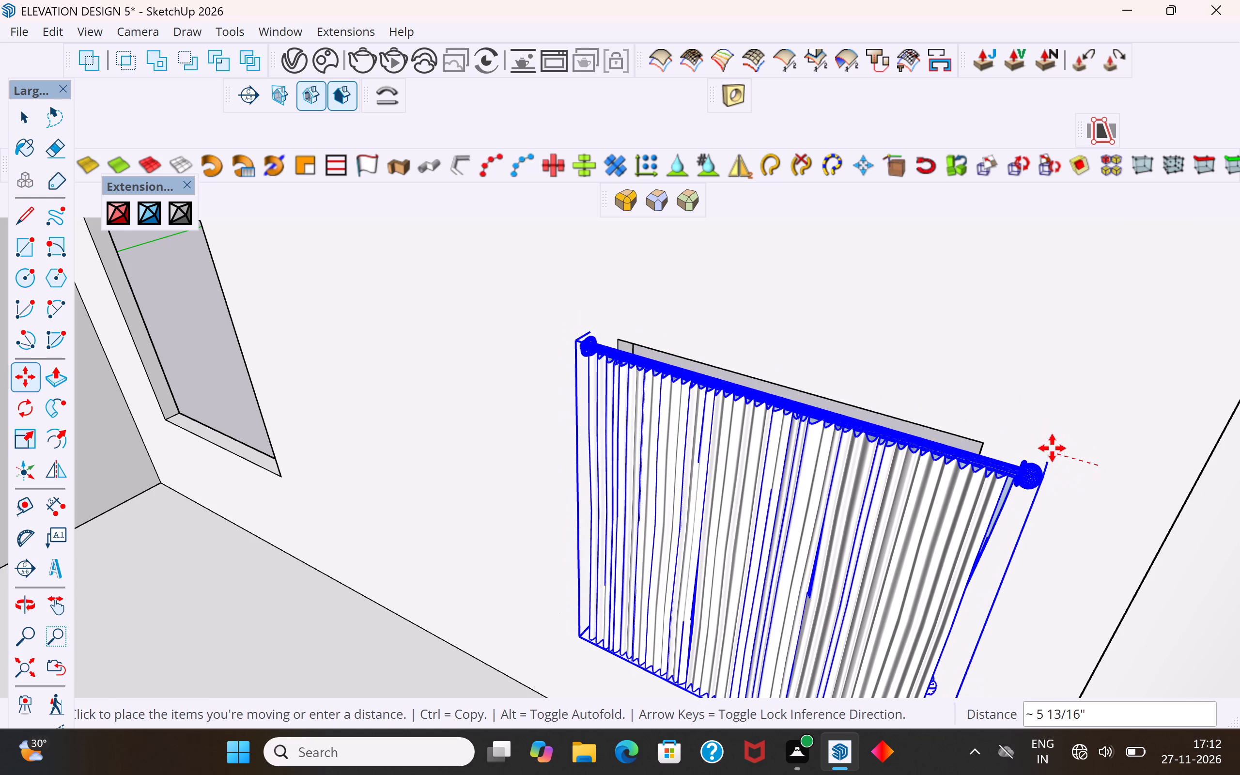
click(1055, 453)
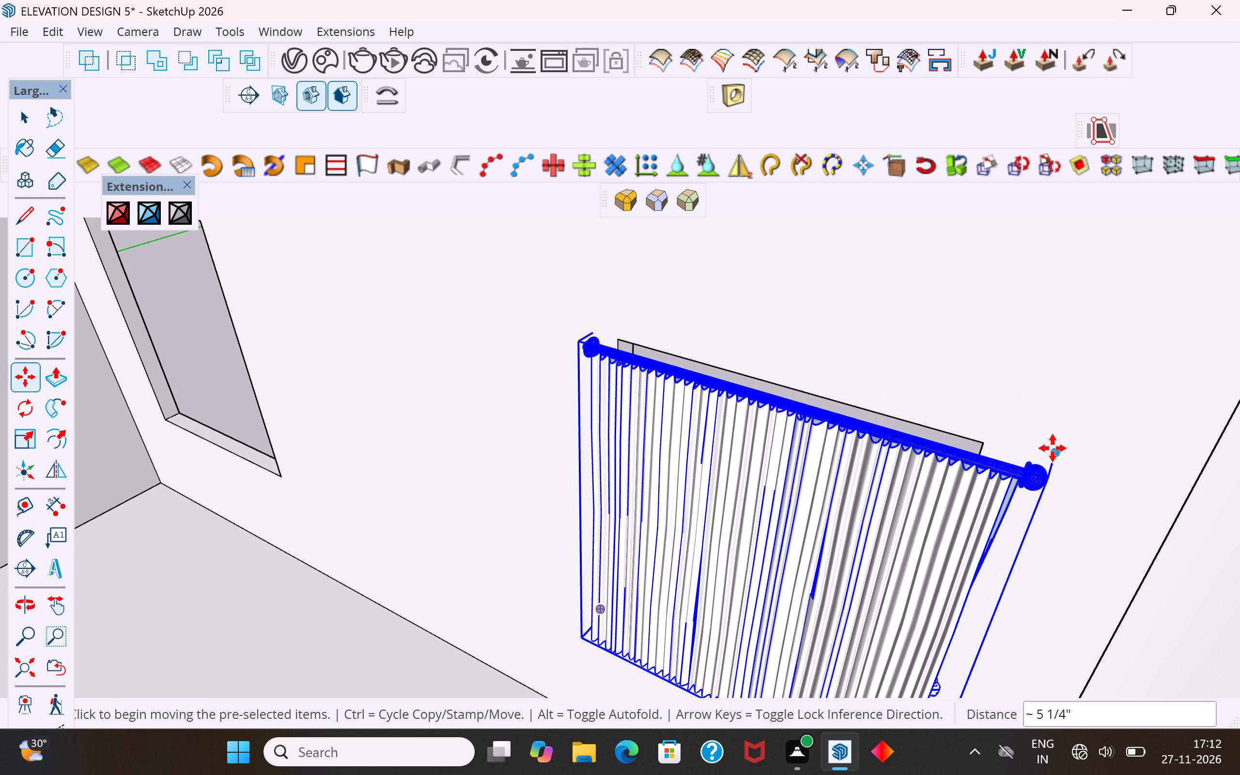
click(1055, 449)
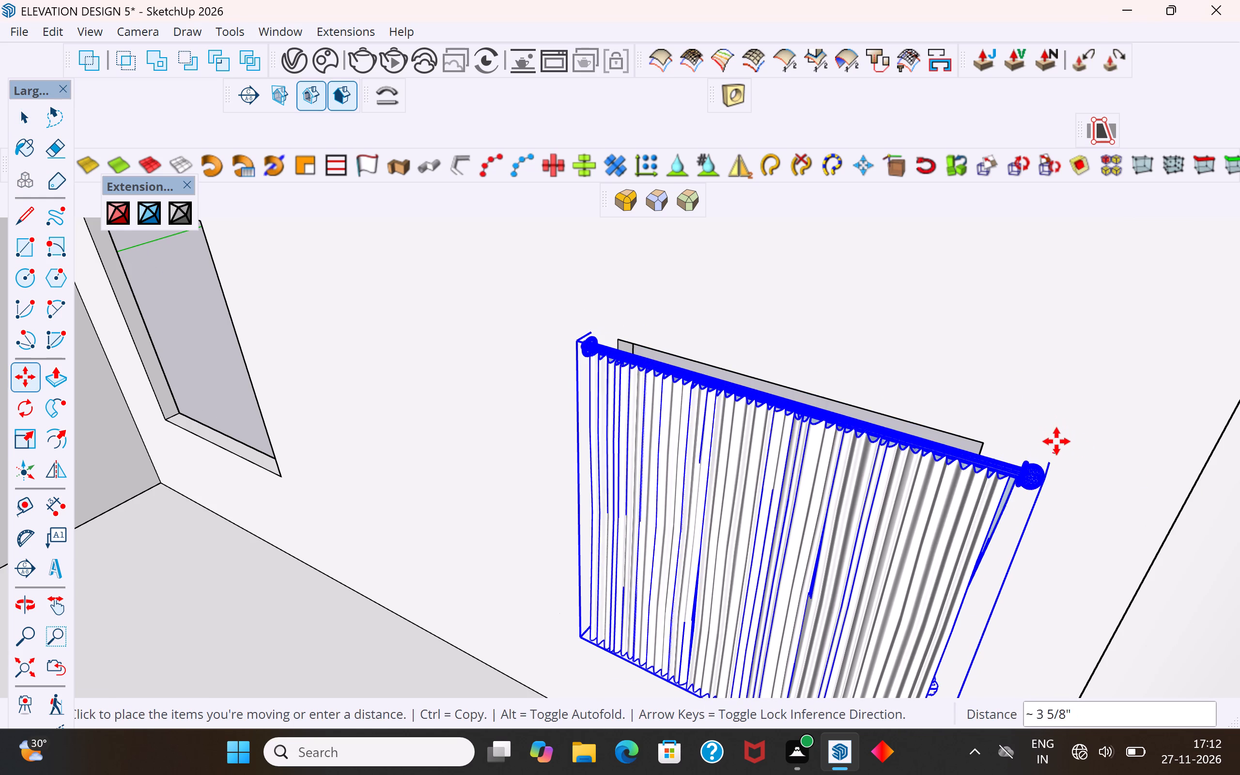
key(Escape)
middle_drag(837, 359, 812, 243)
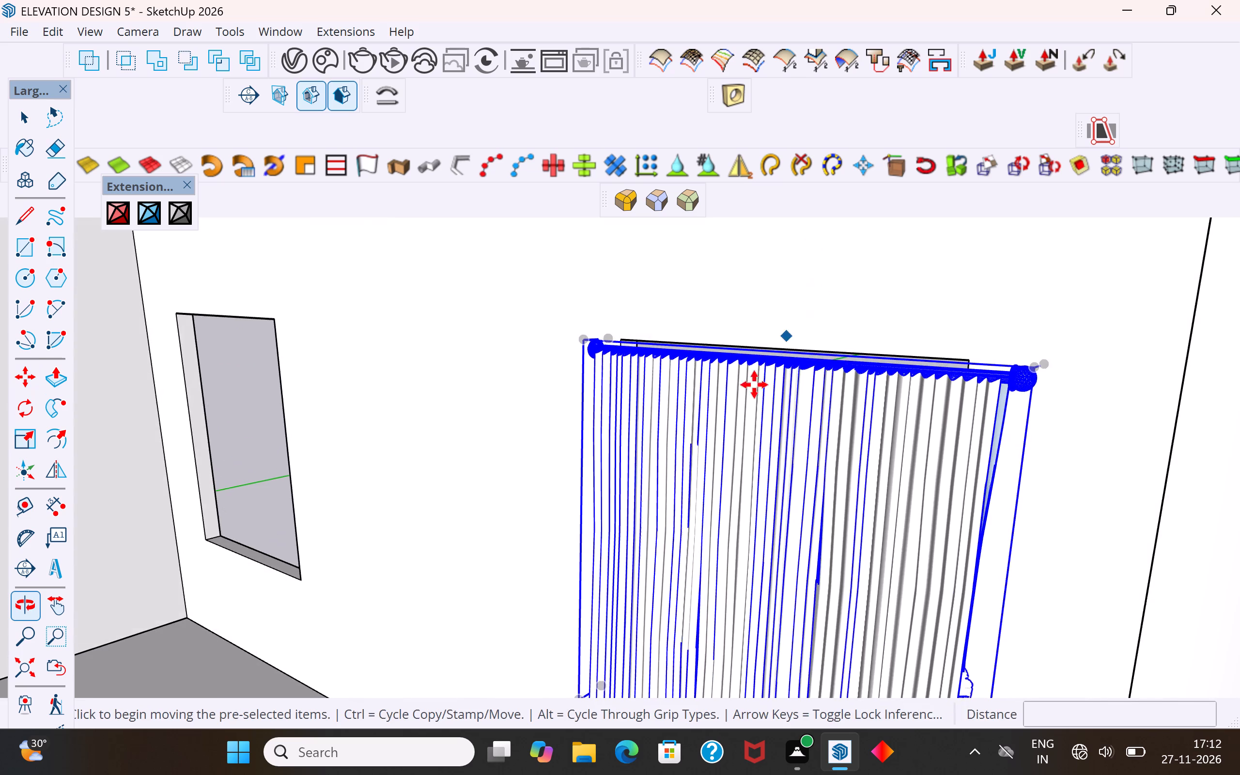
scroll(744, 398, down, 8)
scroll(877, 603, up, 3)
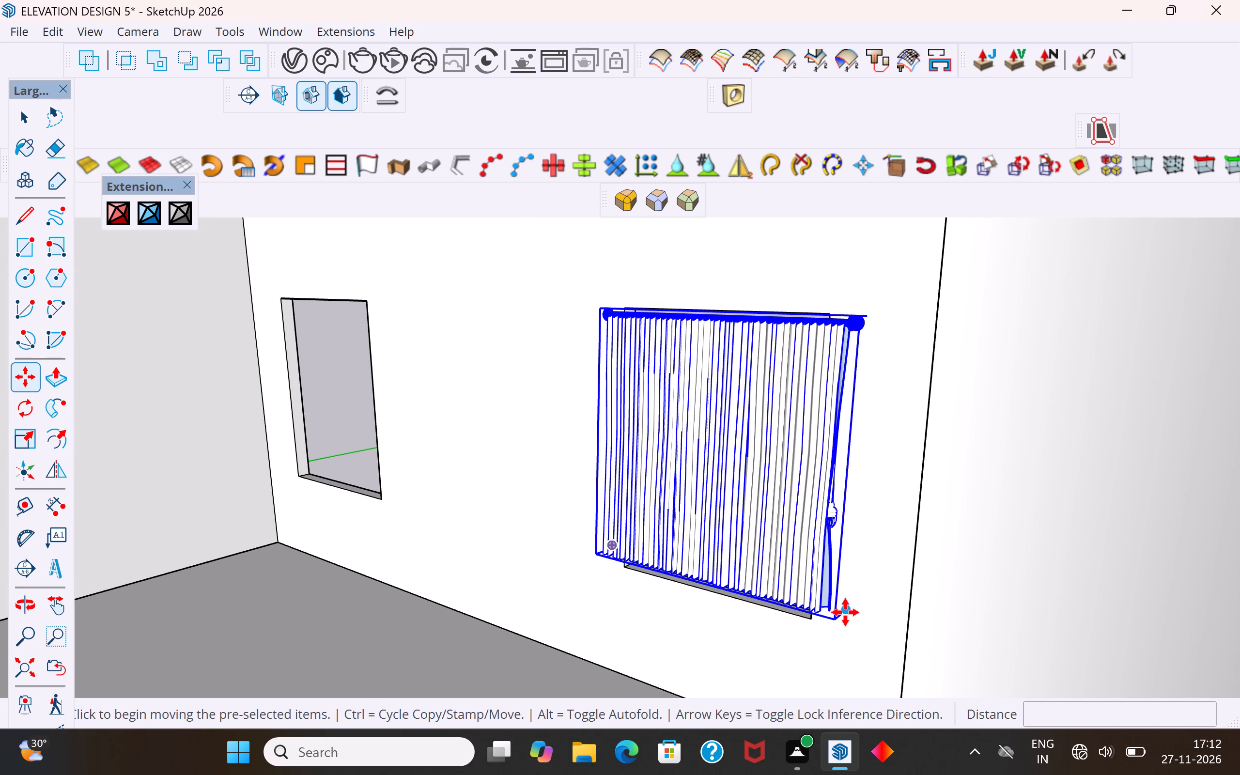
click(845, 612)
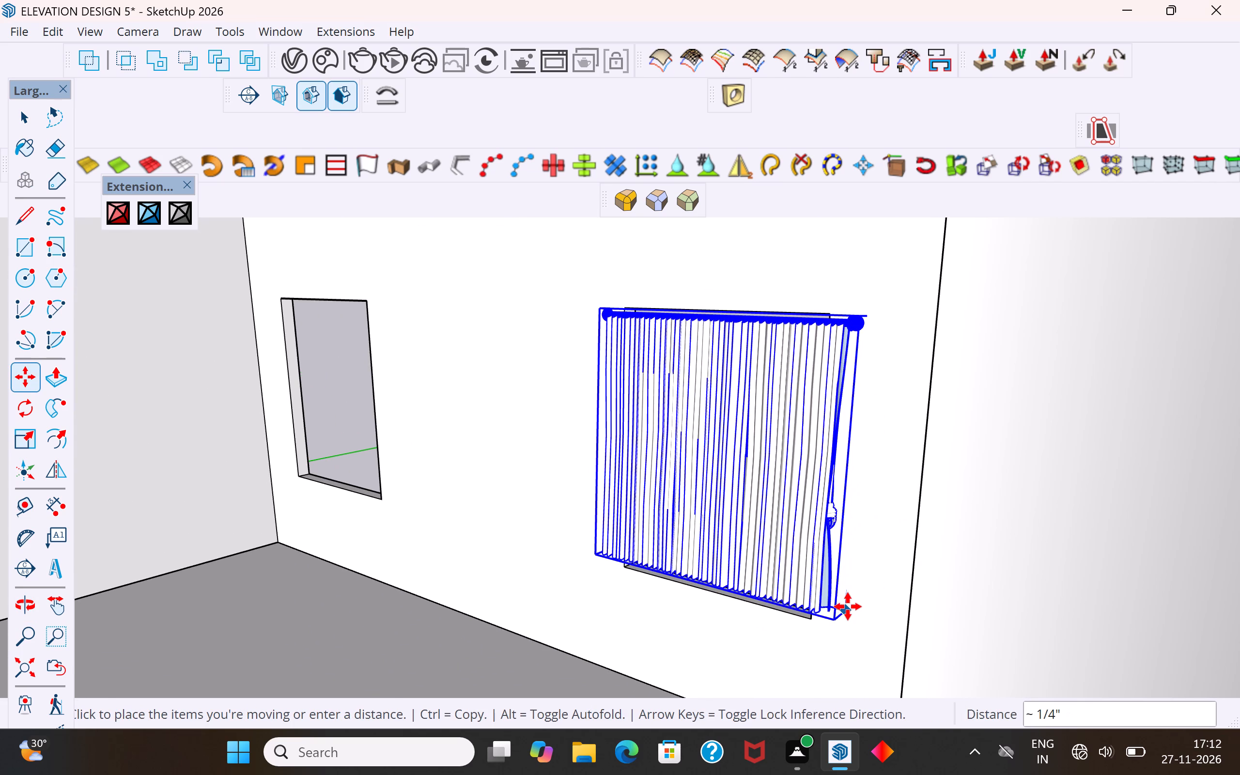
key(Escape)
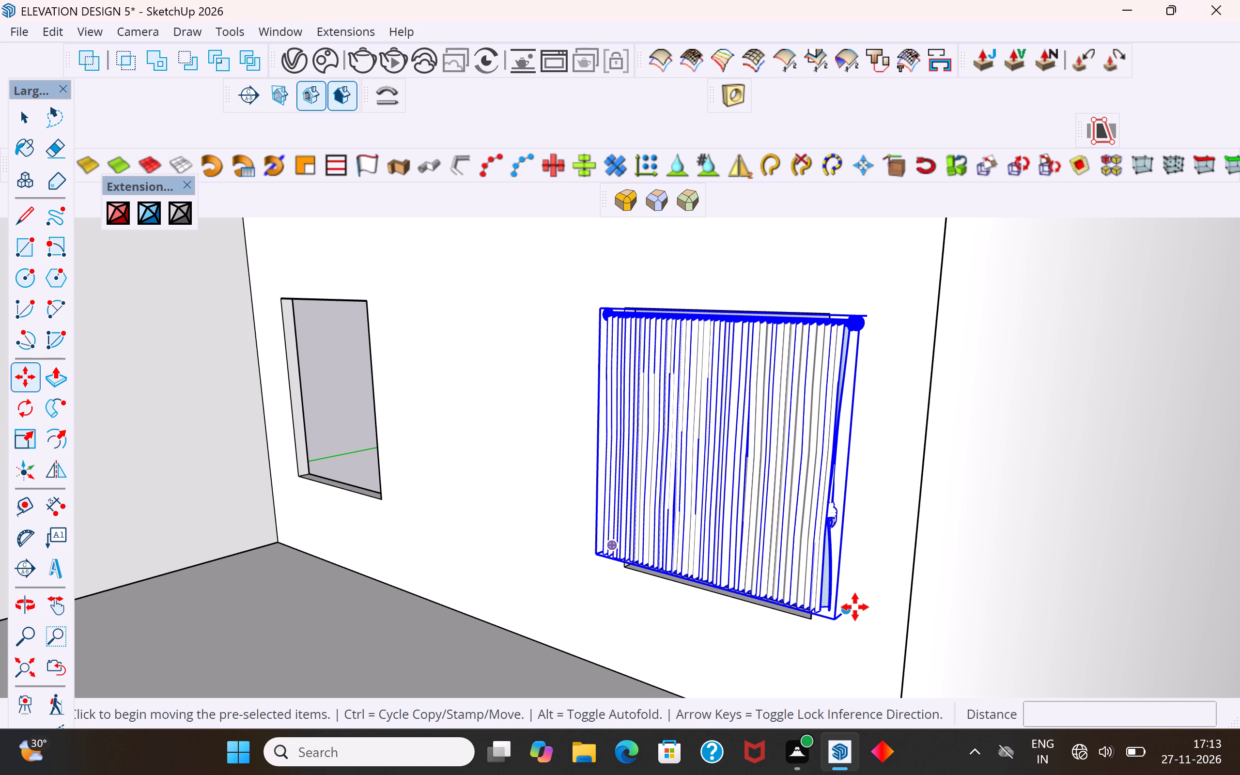
Stretch the curtain downward along the blue axis to a scale of about 1.11, extending its hem below the window opening's sill.
key(s)
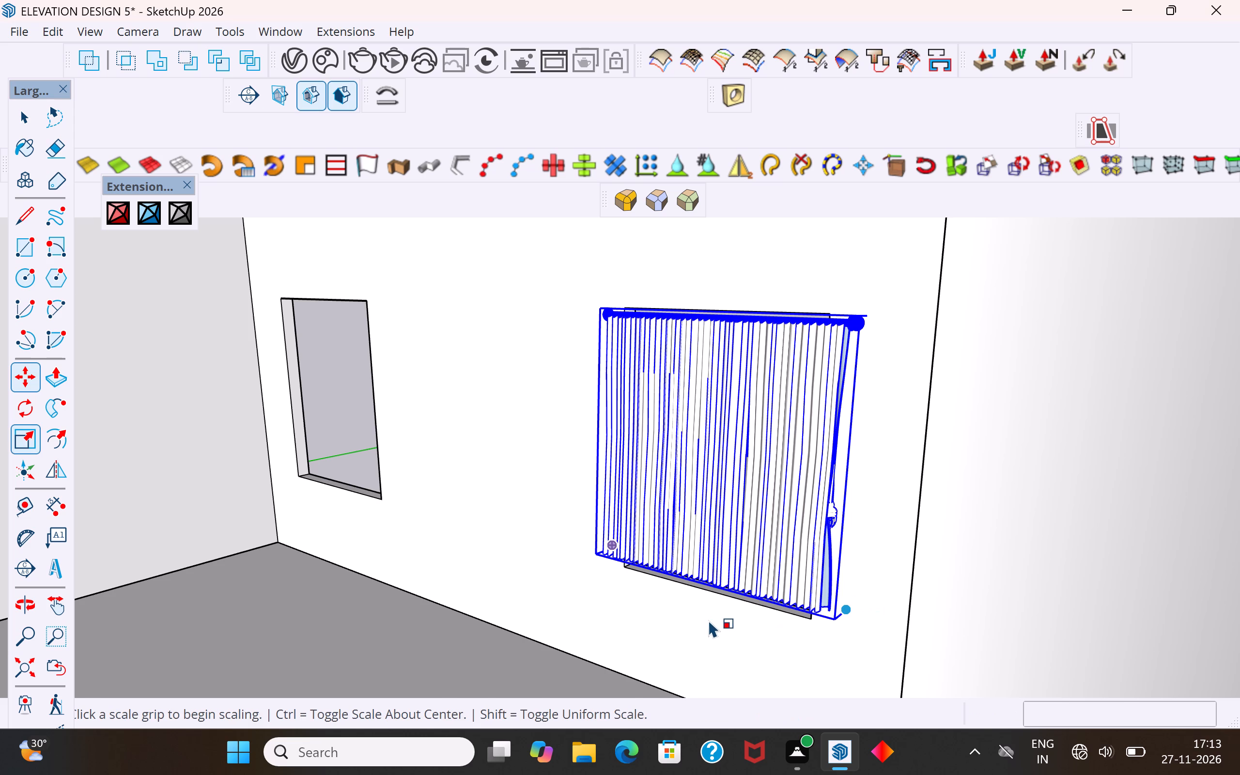
scroll(739, 606, up, 9)
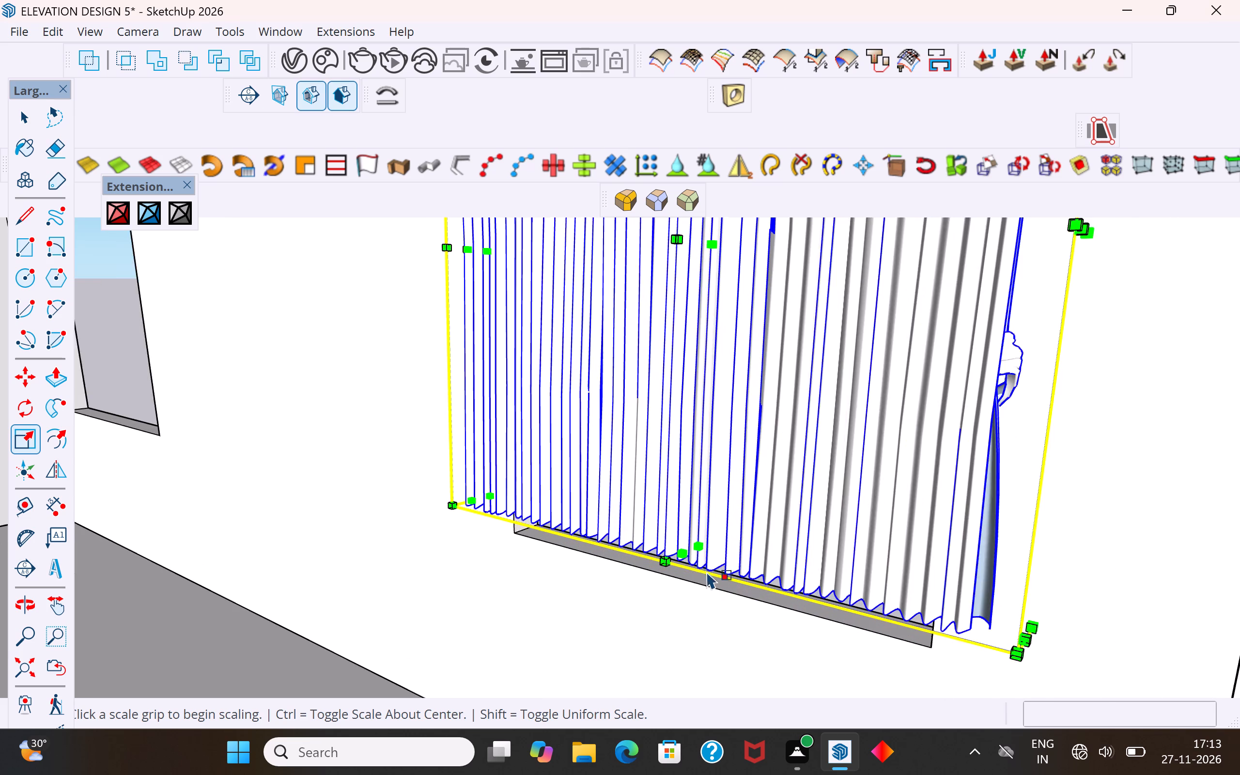
click(679, 551)
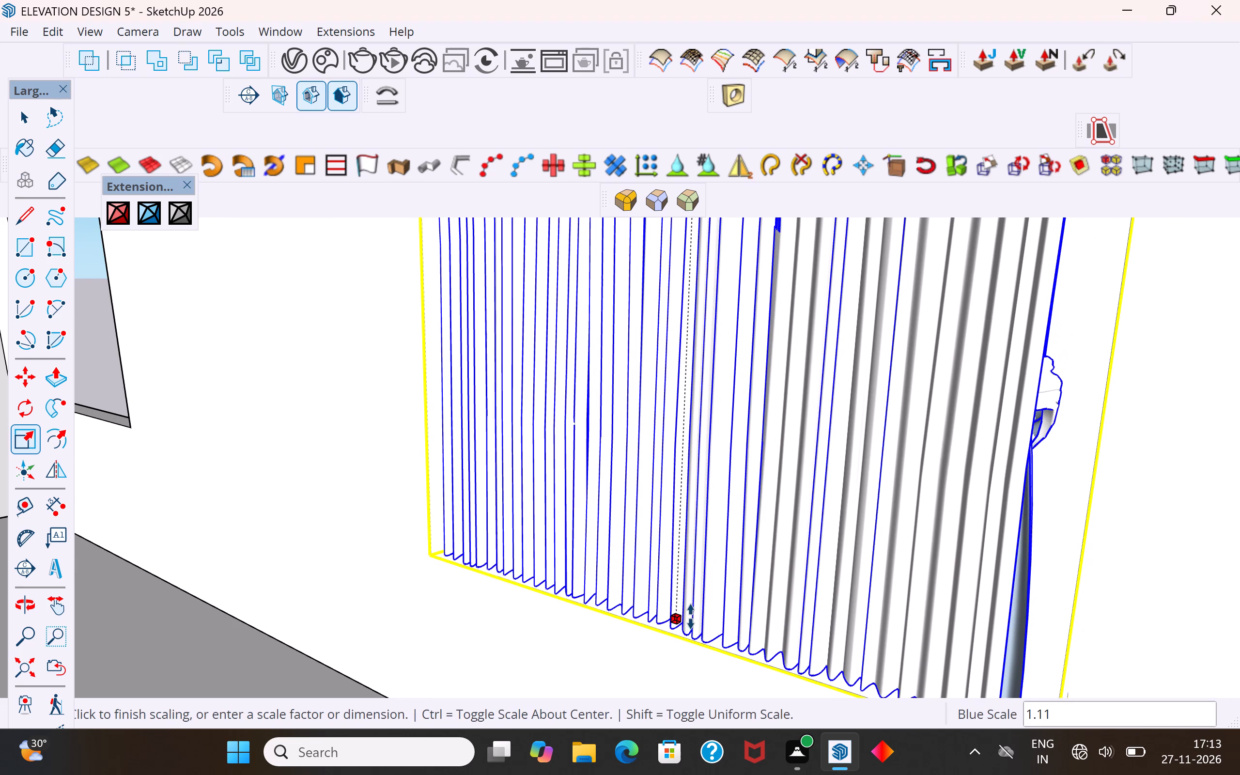
click(691, 617)
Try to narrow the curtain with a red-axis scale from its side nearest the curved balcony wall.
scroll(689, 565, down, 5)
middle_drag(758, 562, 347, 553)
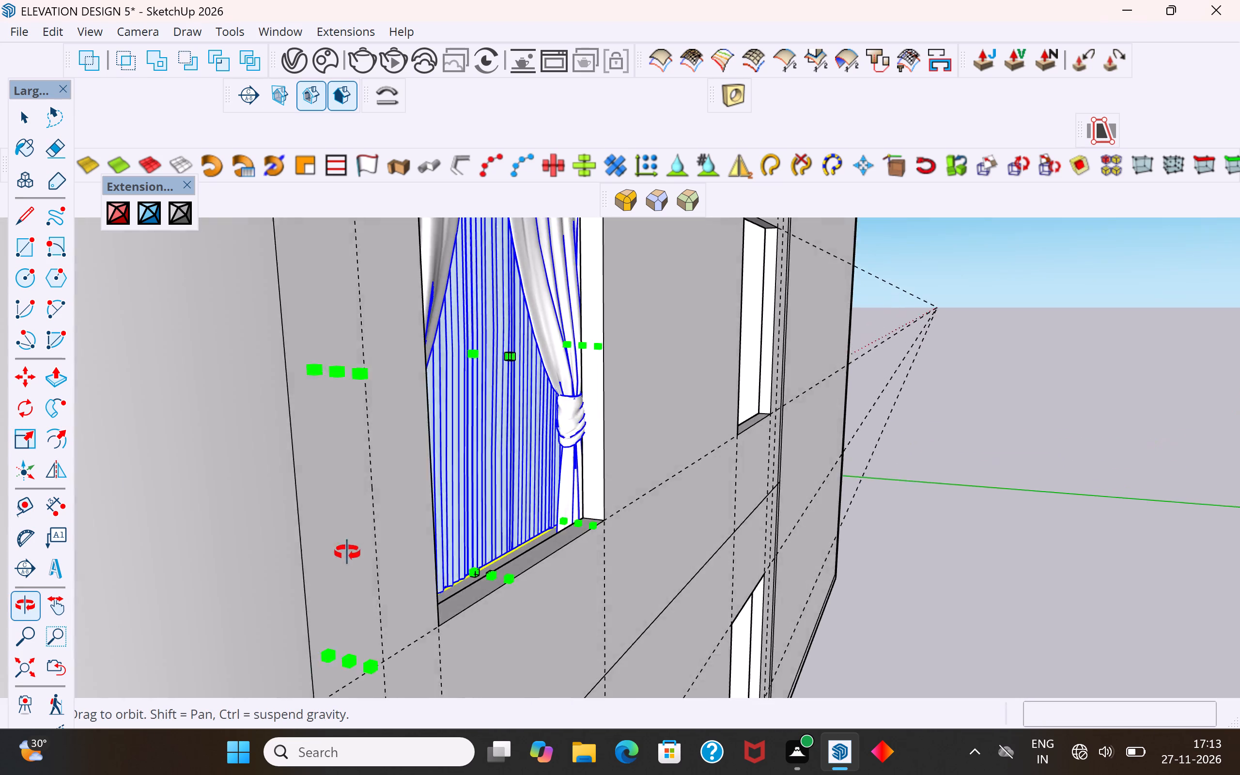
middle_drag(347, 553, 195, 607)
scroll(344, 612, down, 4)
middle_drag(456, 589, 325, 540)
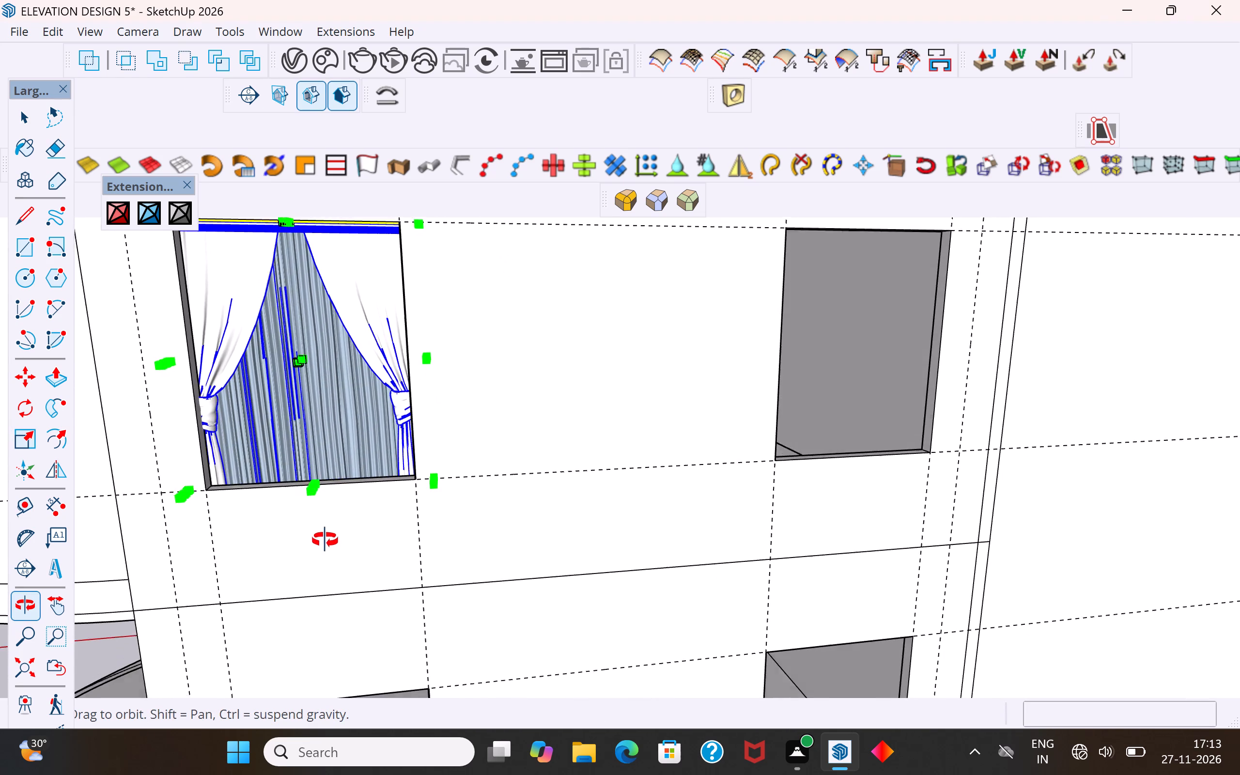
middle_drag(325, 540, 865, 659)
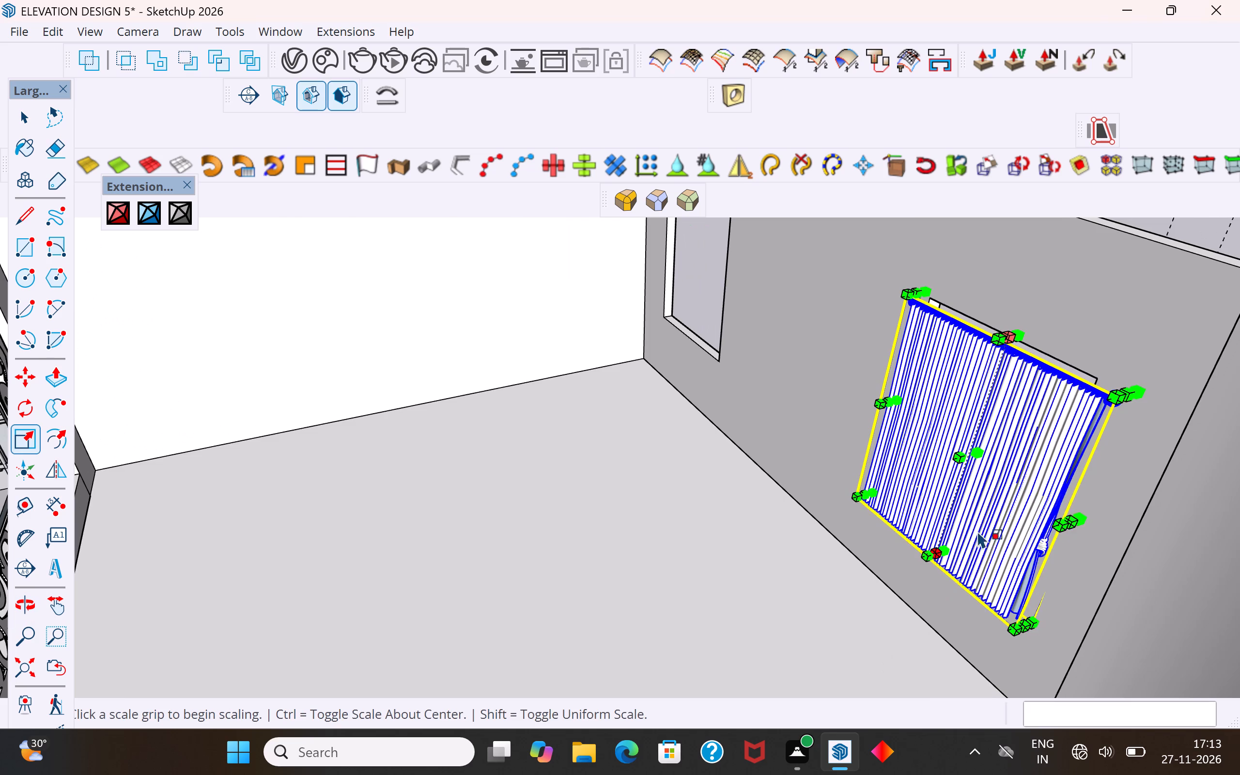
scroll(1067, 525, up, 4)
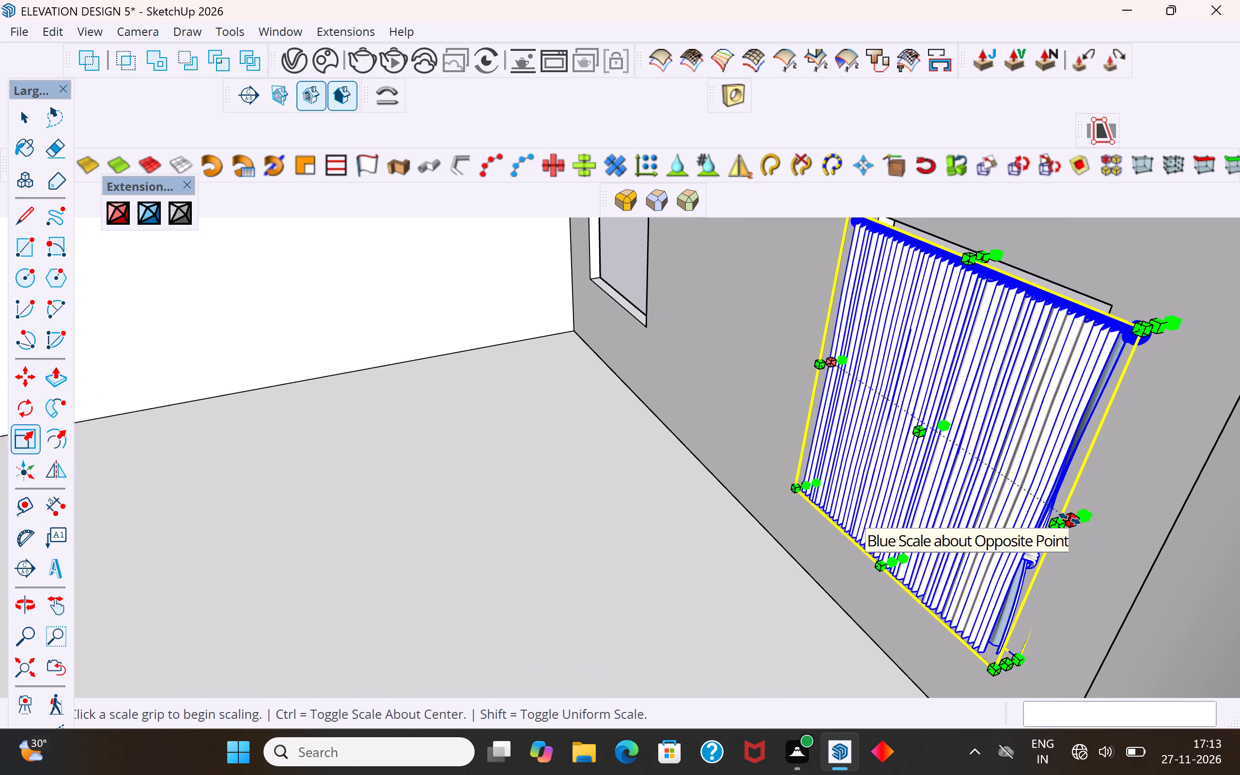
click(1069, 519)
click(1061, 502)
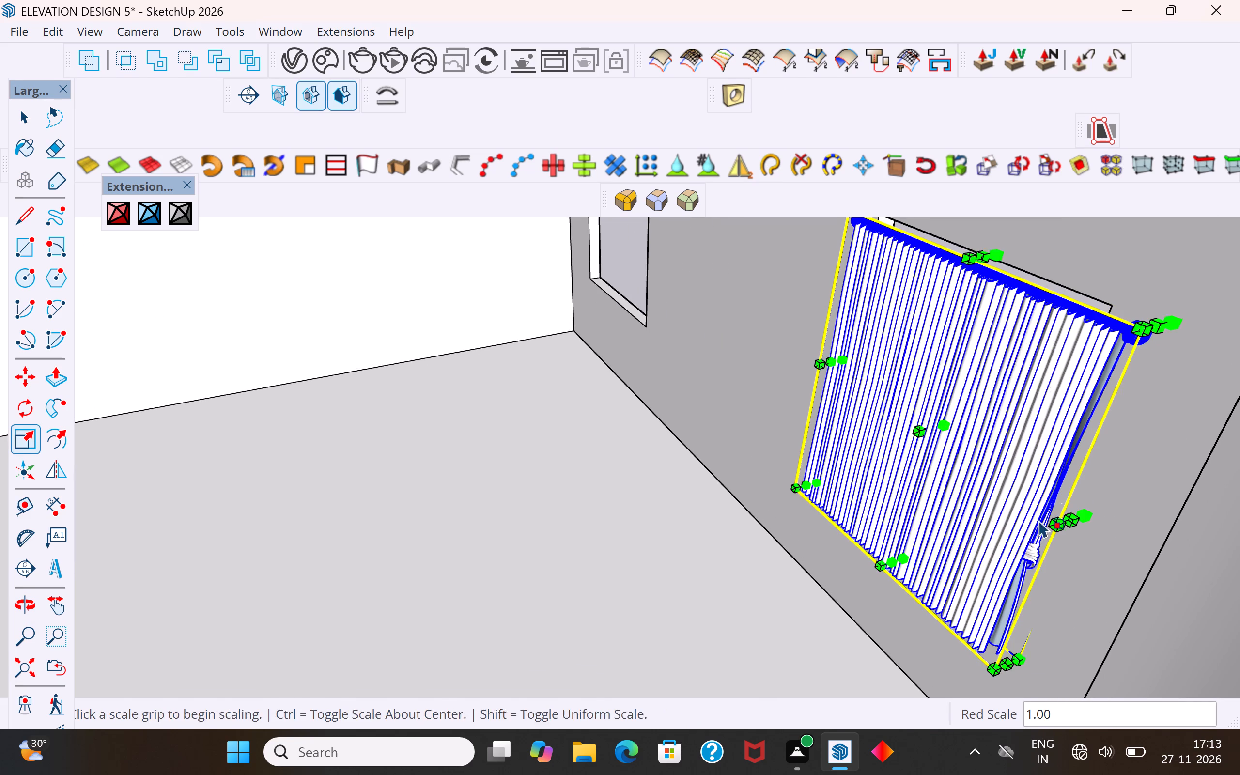
Narrow the curtain from both ends along the red axis, scaling the first end to about 0.97.
middle_drag(904, 593, 1000, 628)
scroll(675, 581, down, 5)
middle_drag(725, 569, 820, 504)
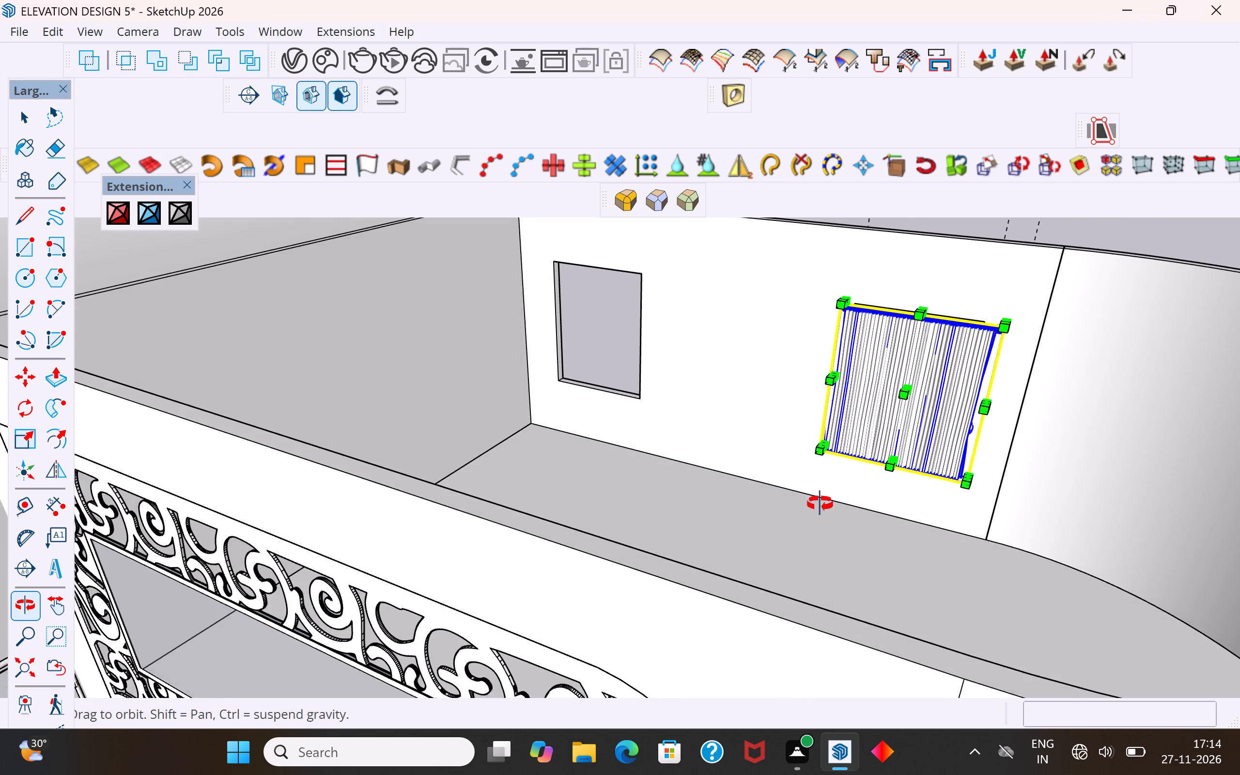
middle_drag(820, 504, 821, 505)
scroll(665, 569, down, 5)
middle_drag(650, 567, 766, 568)
scroll(751, 300, up, 4)
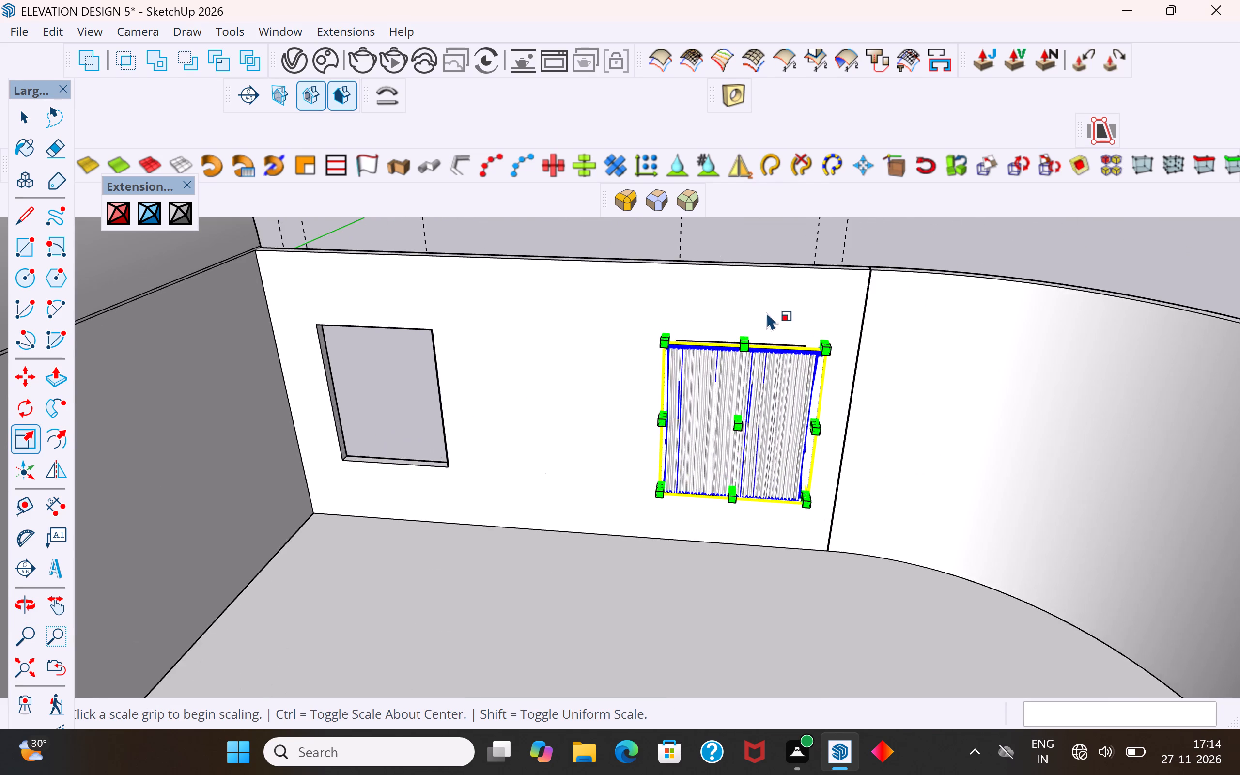
scroll(766, 388, up, 13)
middle_drag(613, 534, 816, 501)
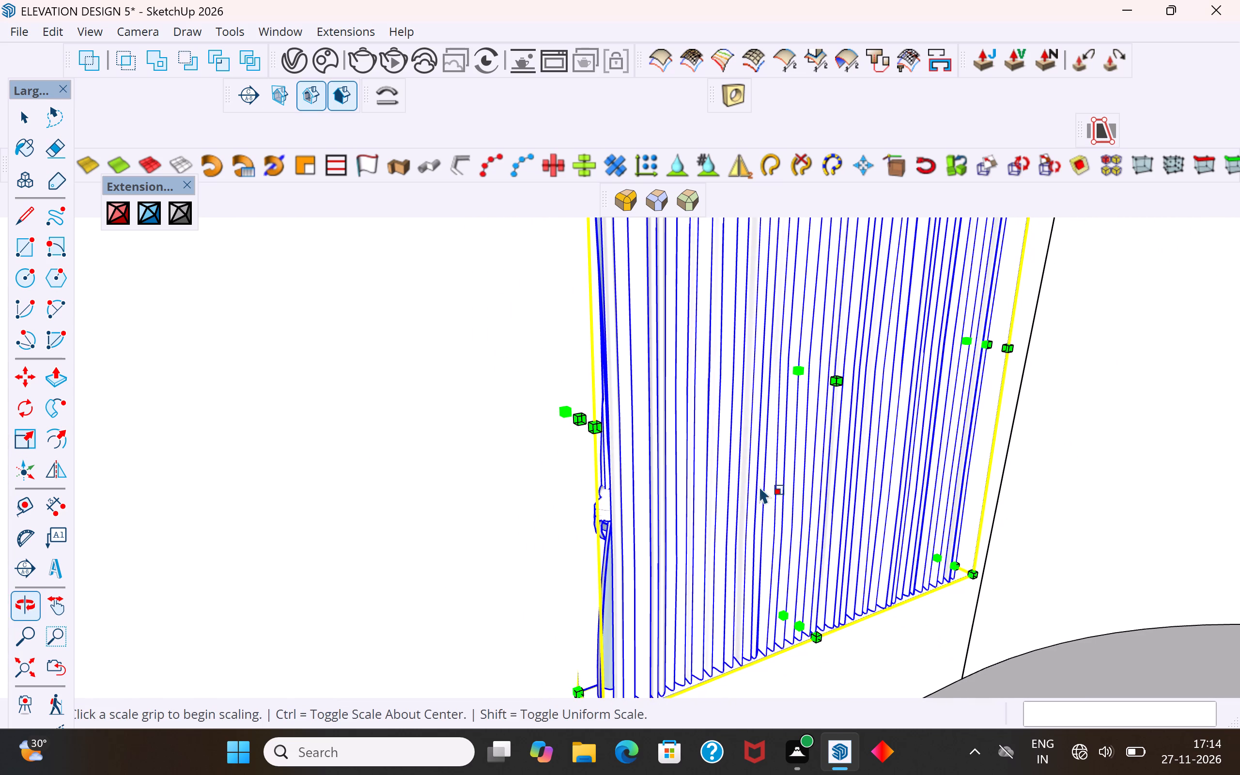
click(580, 419)
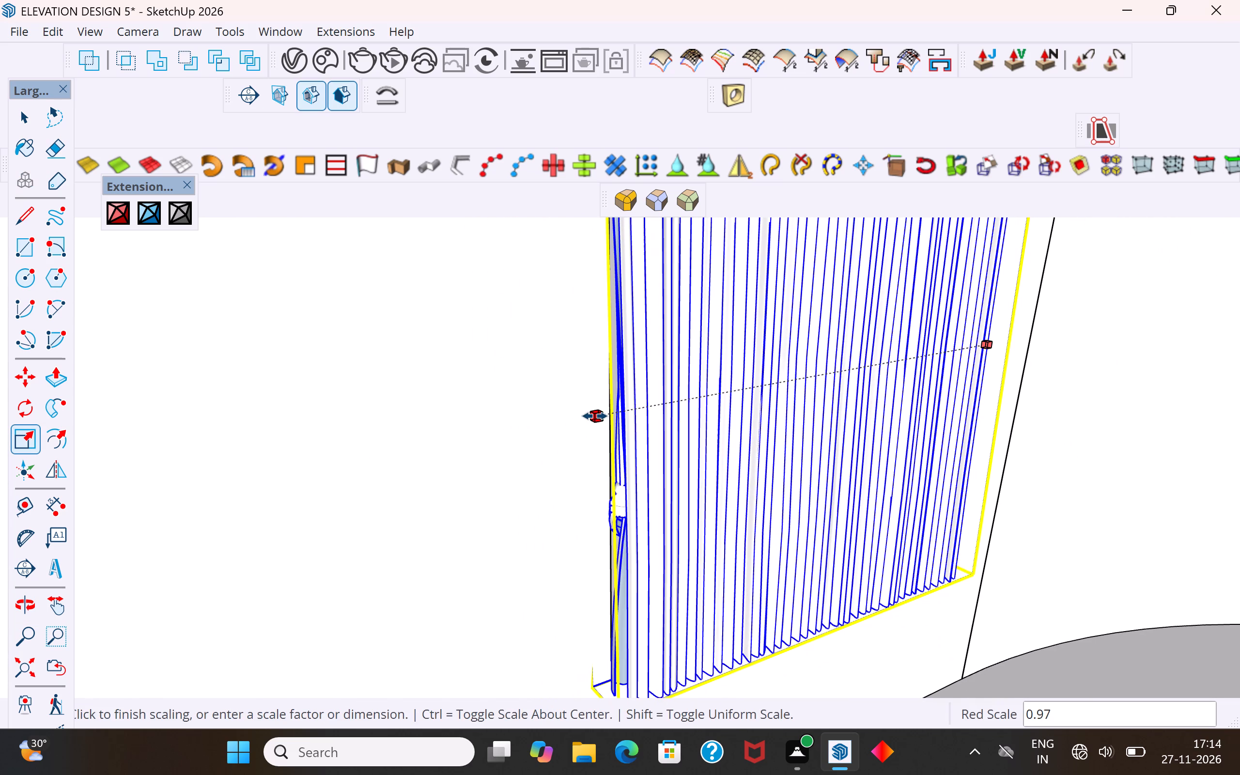
click(595, 416)
middle_drag(756, 489, 498, 538)
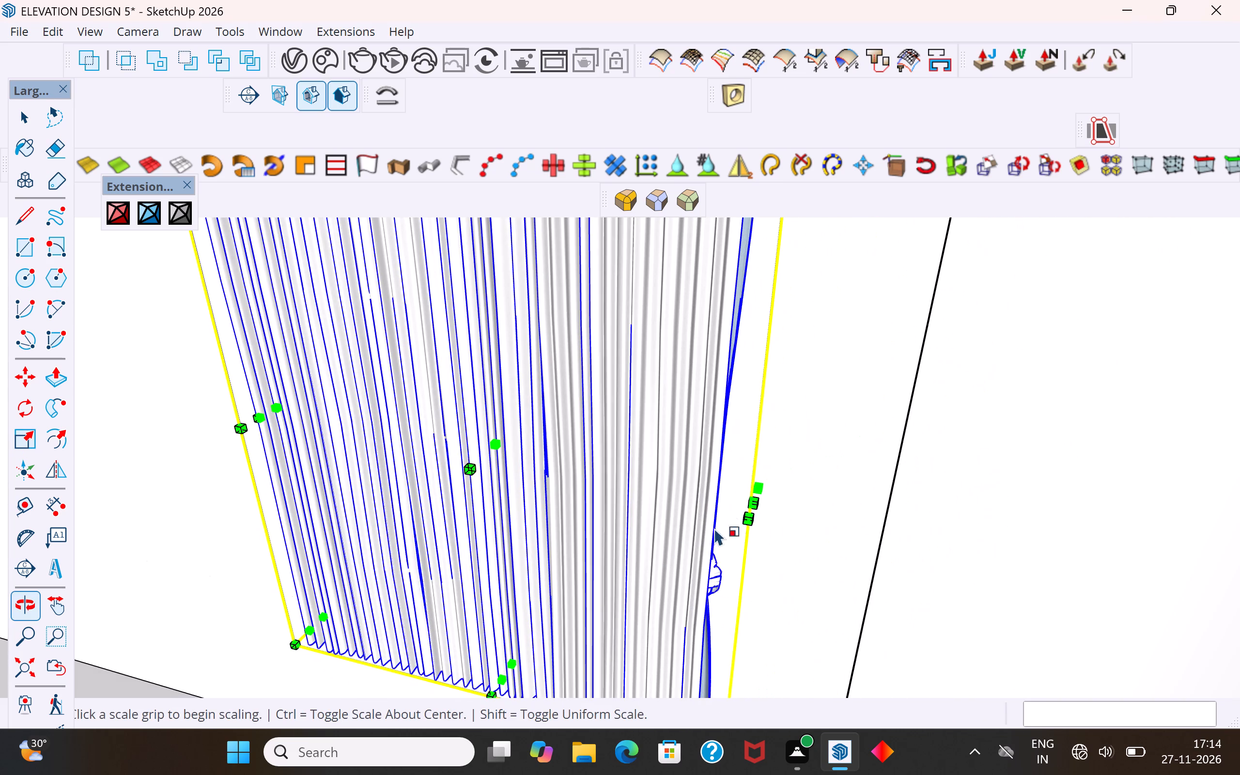
click(753, 499)
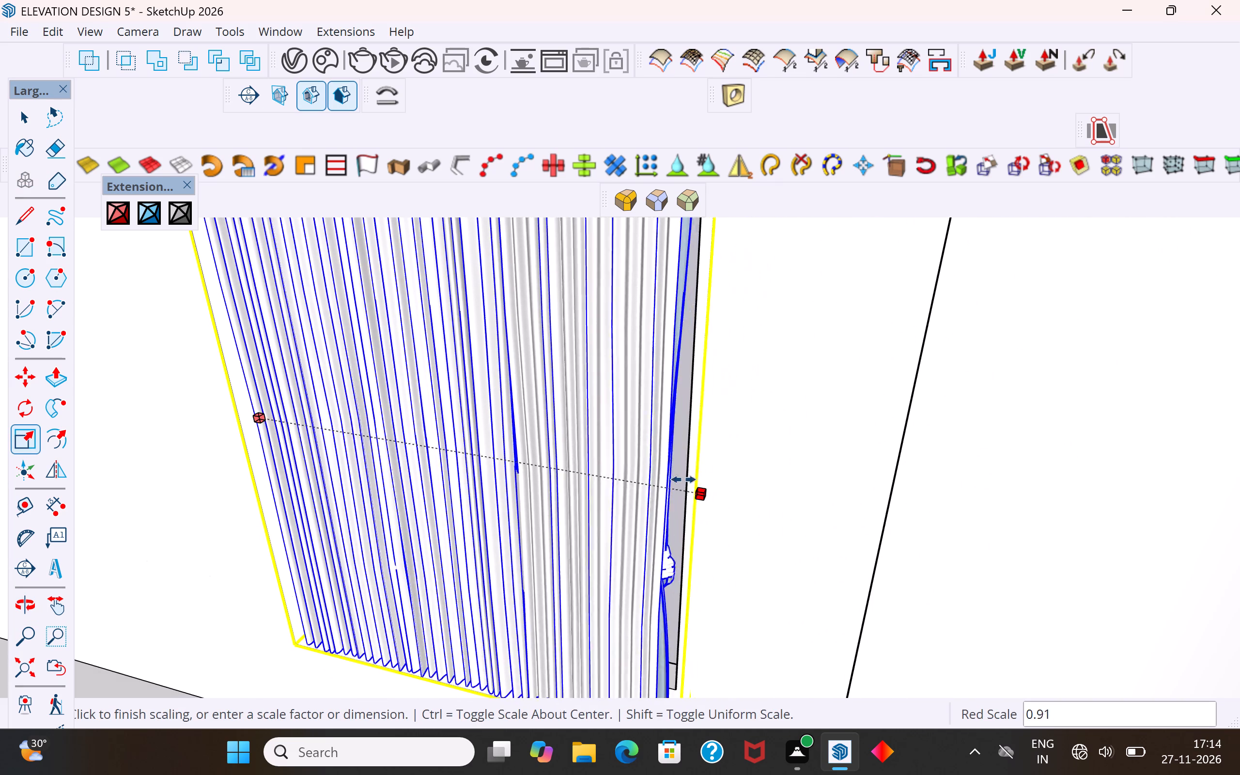
click(728, 484)
Stretch the curtain upward along the blue axis until its rod covers the top edge of the window opening.
scroll(668, 588, down, 8)
middle_drag(661, 586, 632, 515)
scroll(589, 422, up, 4)
scroll(569, 371, up, 3)
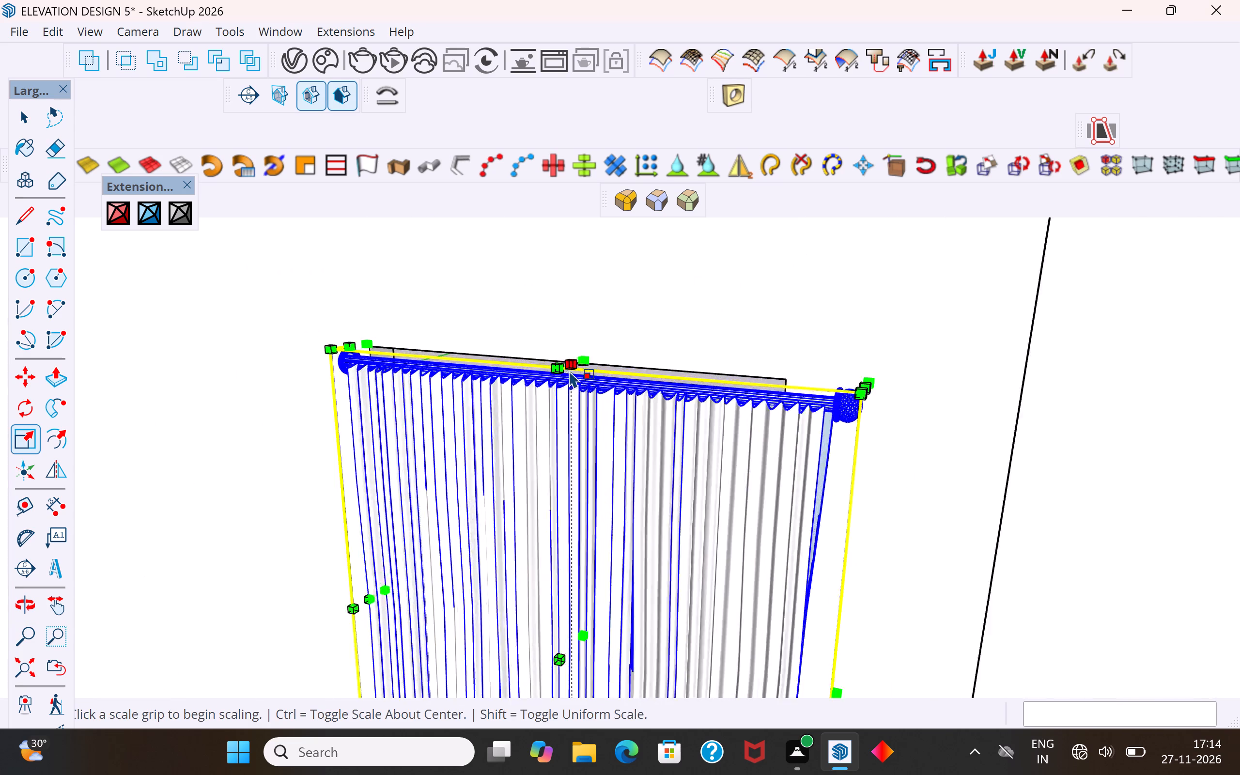
scroll(569, 371, up, 2)
scroll(545, 409, down, 4)
scroll(545, 409, up, 4)
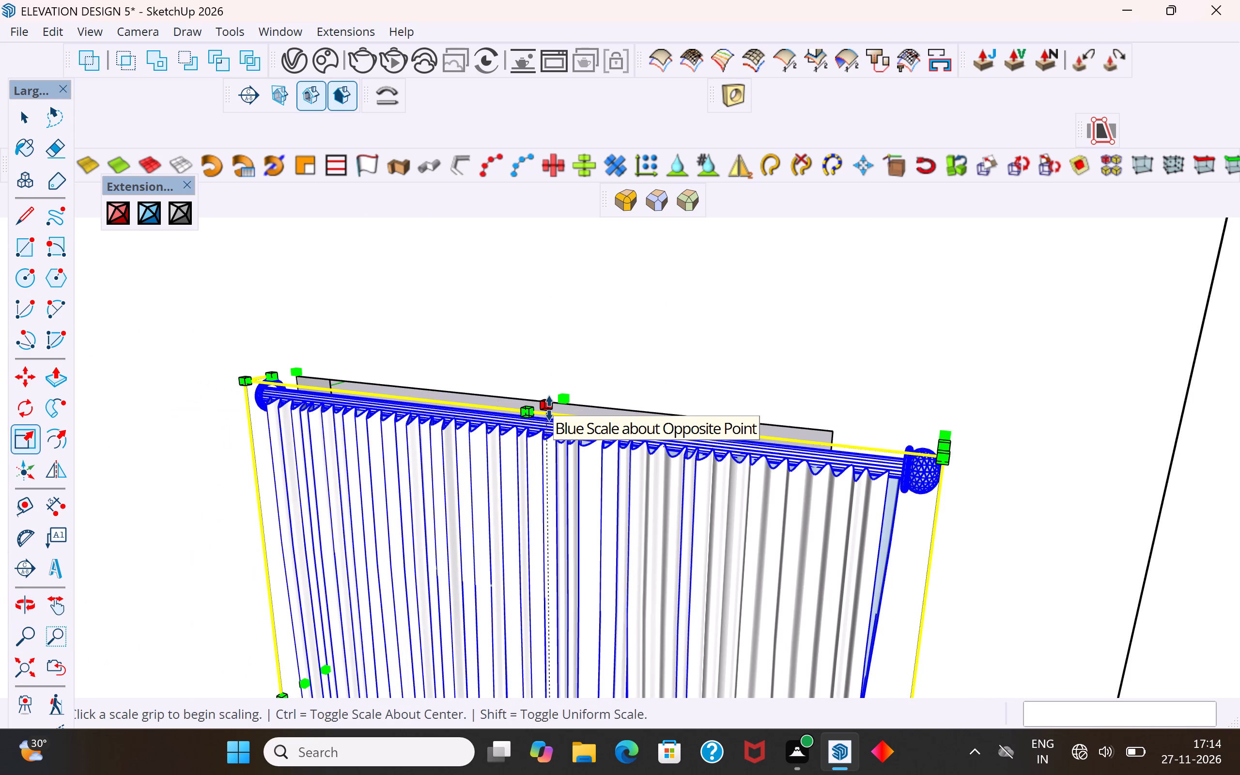
click(549, 408)
click(545, 373)
Deselect the curtain and examine its fit over the opening from the room side, from above and from outside.
scroll(527, 438, down, 1)
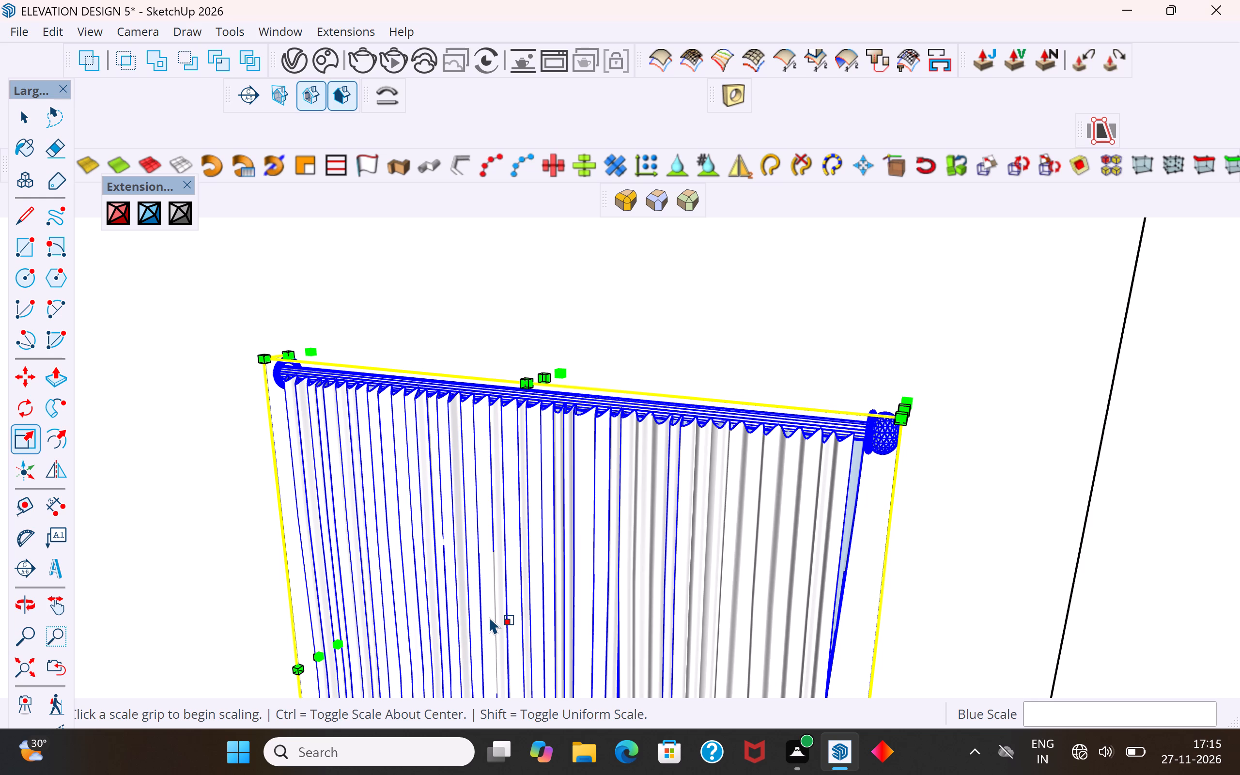
scroll(533, 611, down, 5)
scroll(560, 573, down, 20)
scroll(560, 573, down, 4)
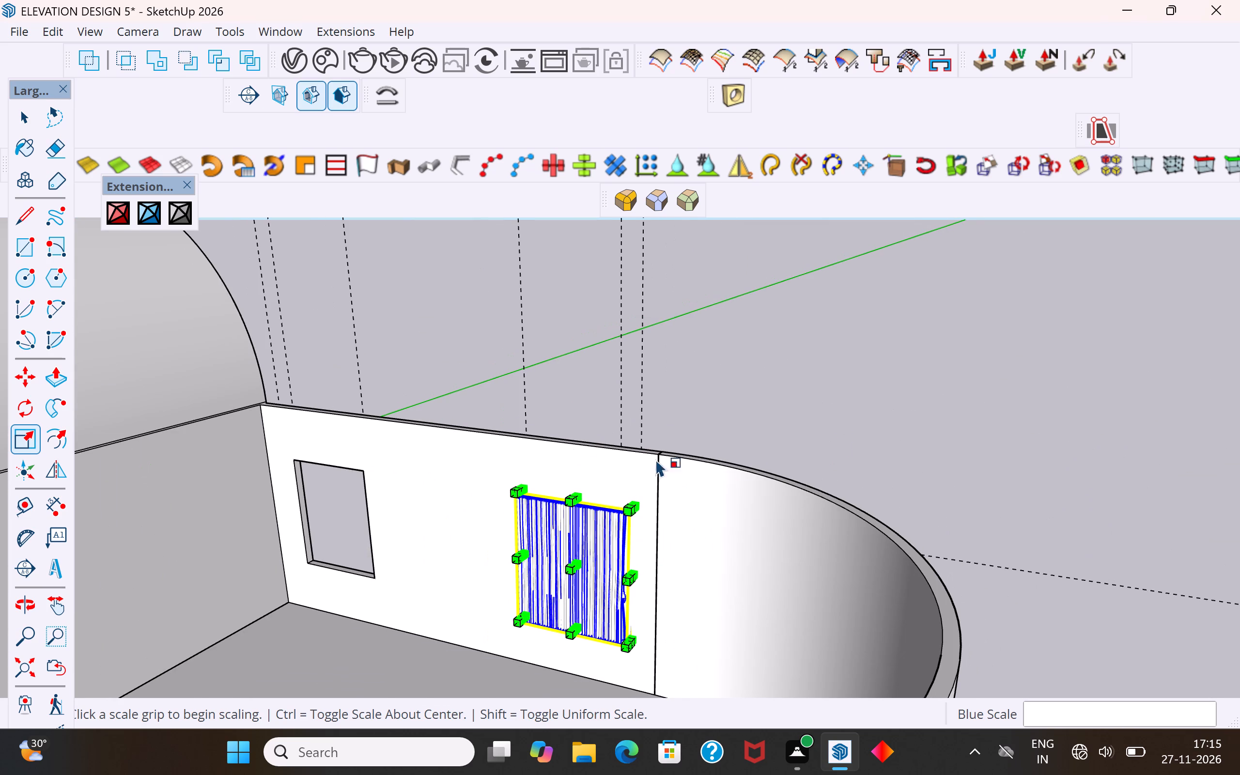
click(22, 122)
click(443, 323)
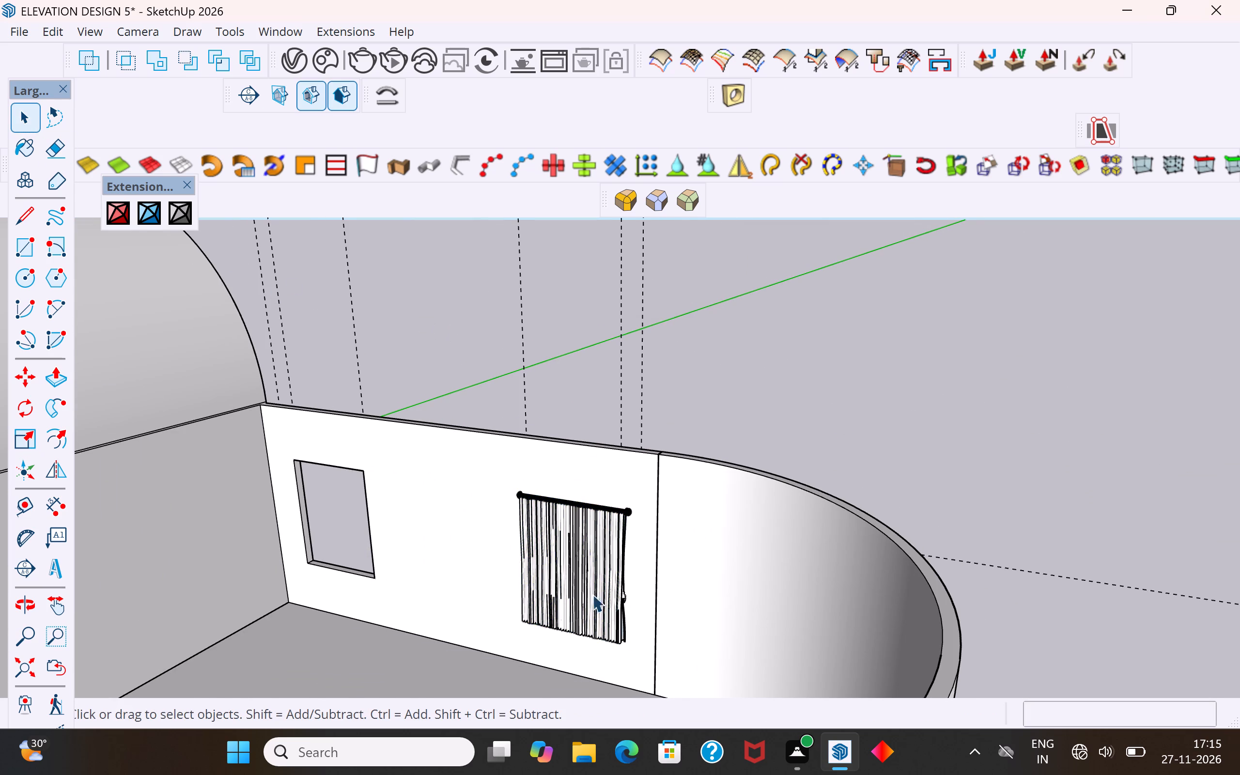
scroll(609, 604, up, 4)
middle_drag(655, 607, 573, 760)
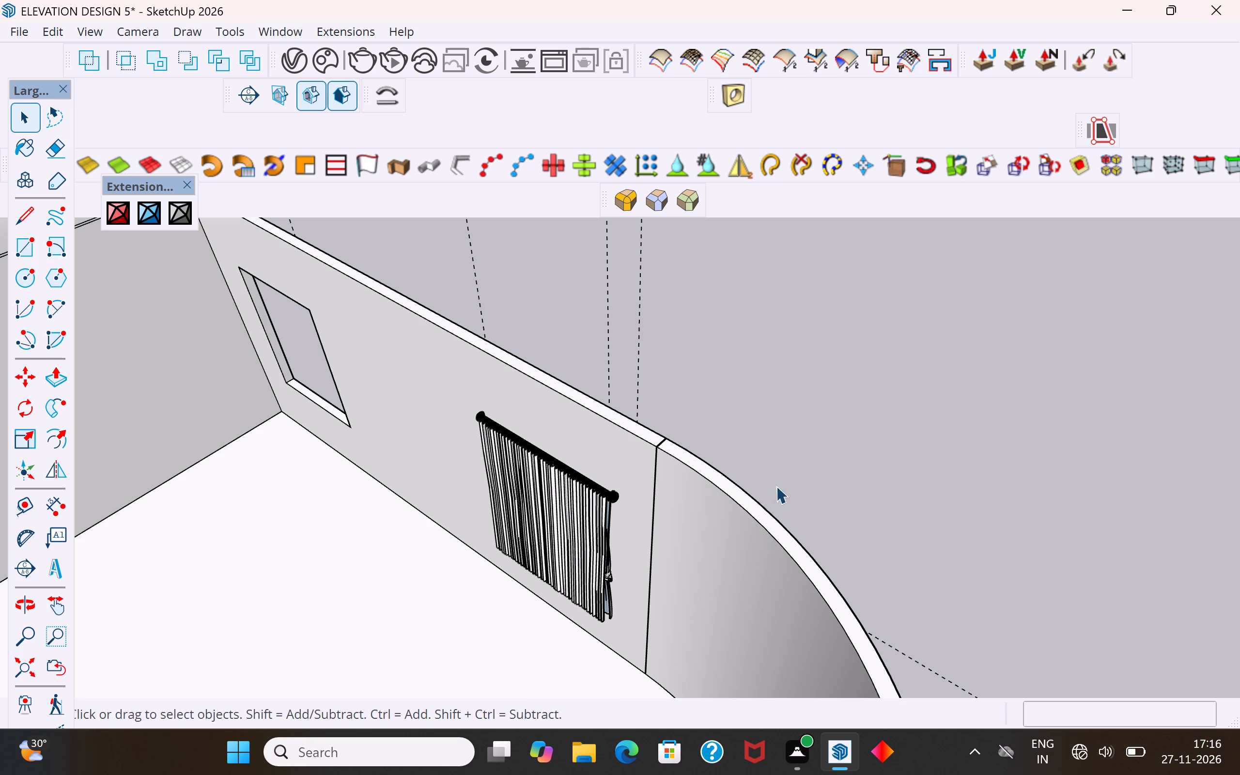
click(795, 455)
scroll(658, 552, up, 4)
middle_drag(652, 574, 445, 562)
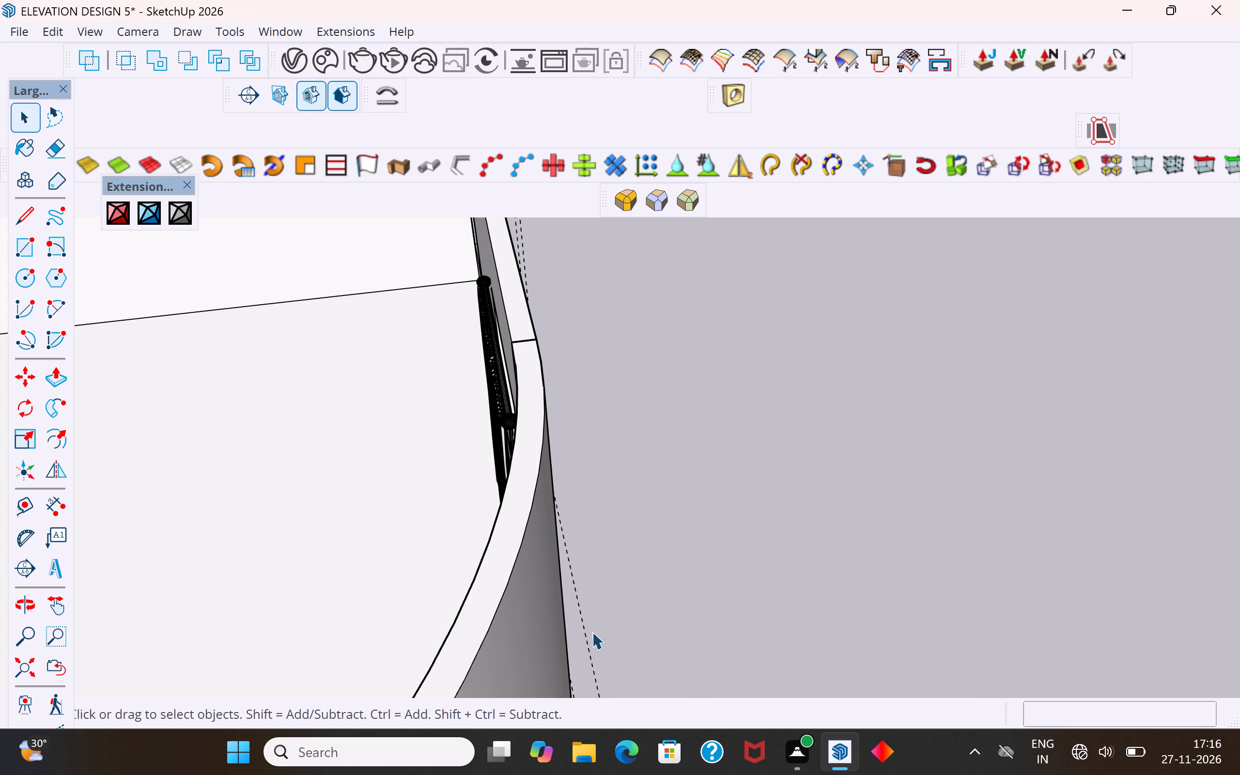
middle_drag(661, 485, 265, 335)
scroll(402, 490, down, 5)
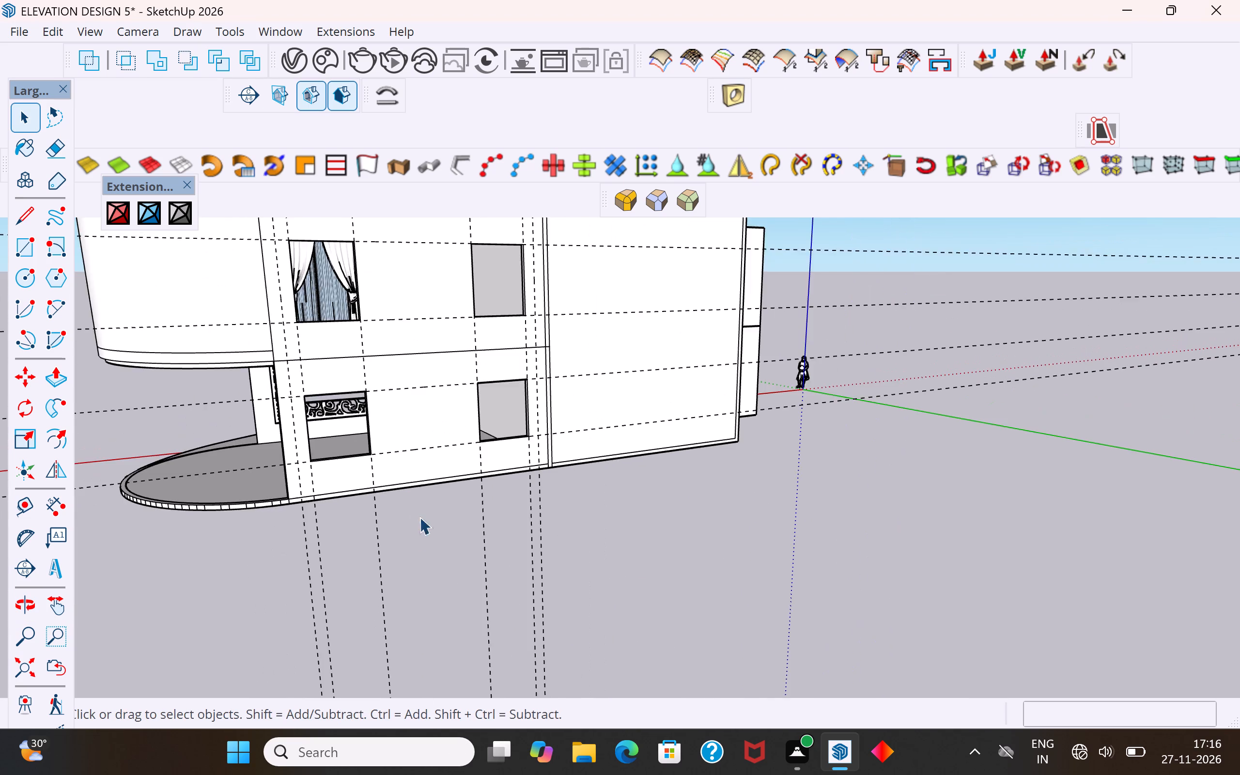
scroll(416, 536, down, 5)
middle_drag(407, 550, 410, 595)
scroll(370, 457, up, 14)
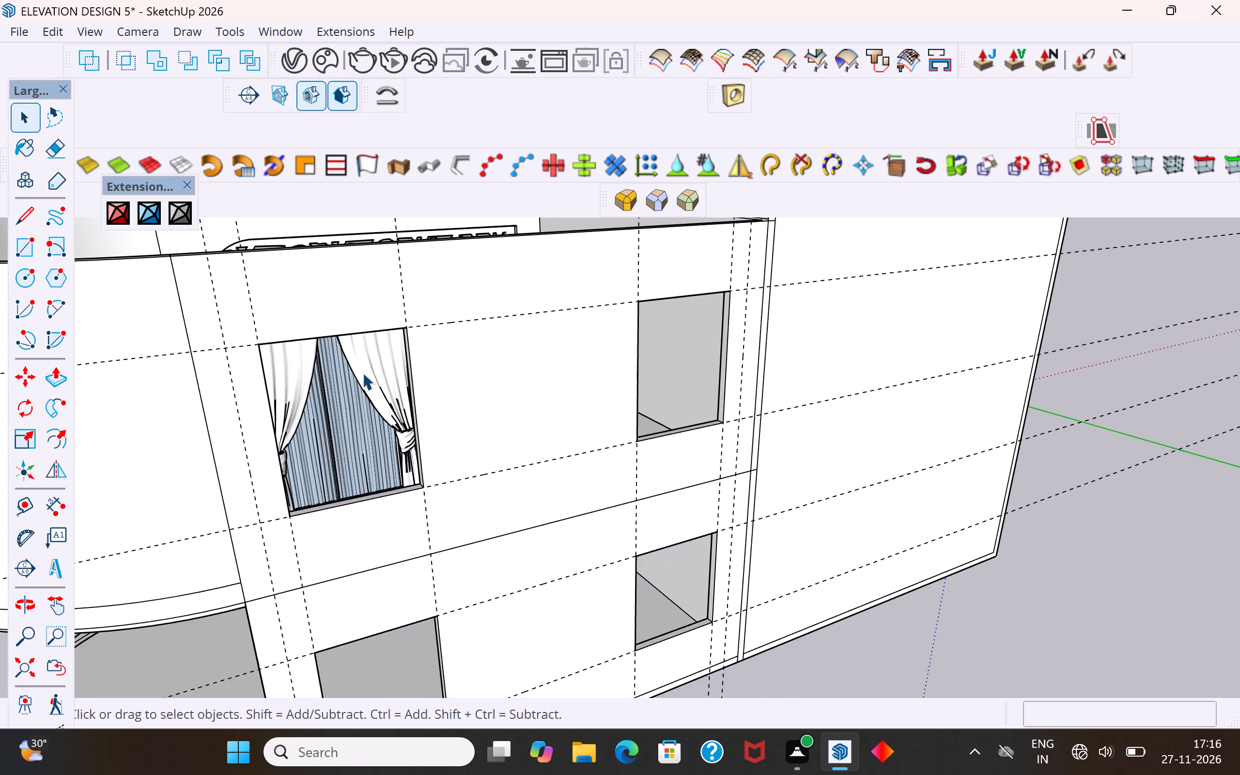
scroll(362, 372, up, 3)
middle_drag(391, 438, 356, 461)
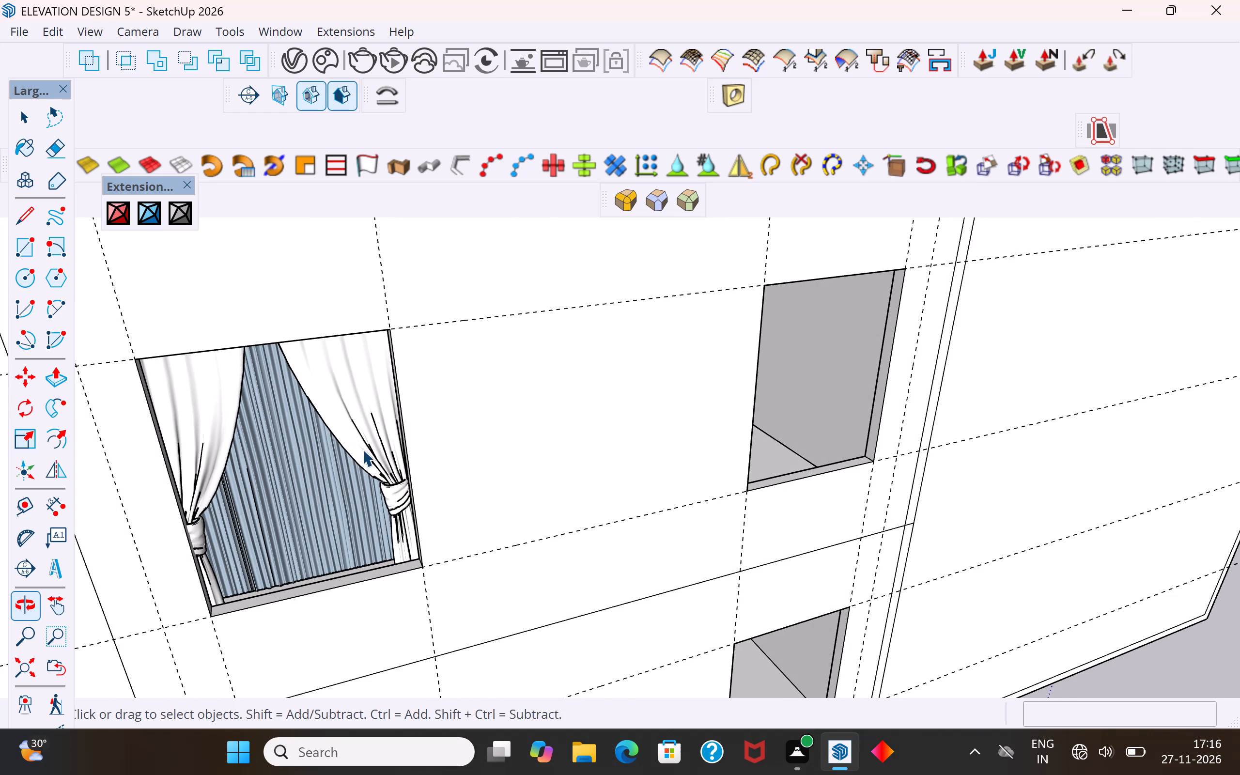
Scale the curtain along the red axis to about 0.93 from its balcony-side end, bringing it closer to the opening's edge.
click(362, 449)
middle_drag(570, 546, 540, 565)
key(s)
scroll(648, 482, down, 2)
middle_drag(639, 484, 633, 446)
scroll(854, 465, down, 5)
middle_drag(913, 511, 813, 411)
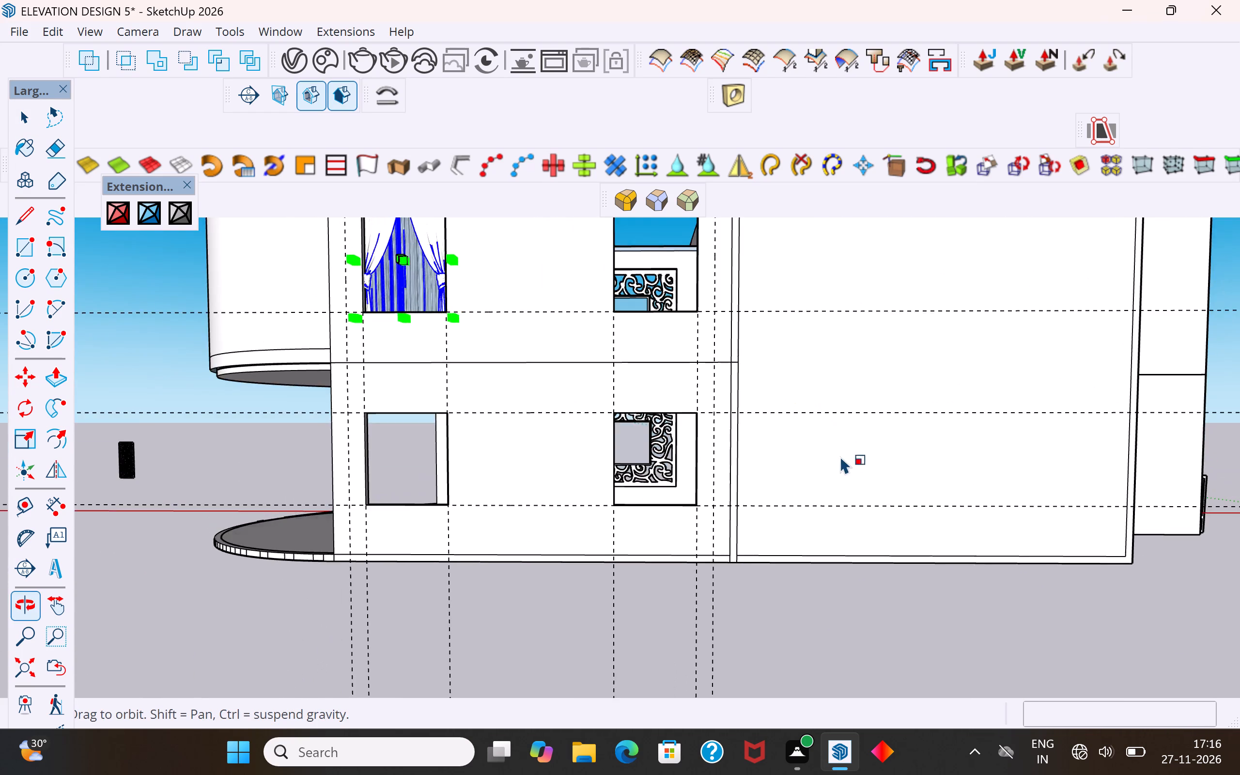
scroll(849, 472, down, 5)
scroll(520, 300, up, 9)
middle_drag(613, 433, 613, 490)
scroll(522, 436, up, 2)
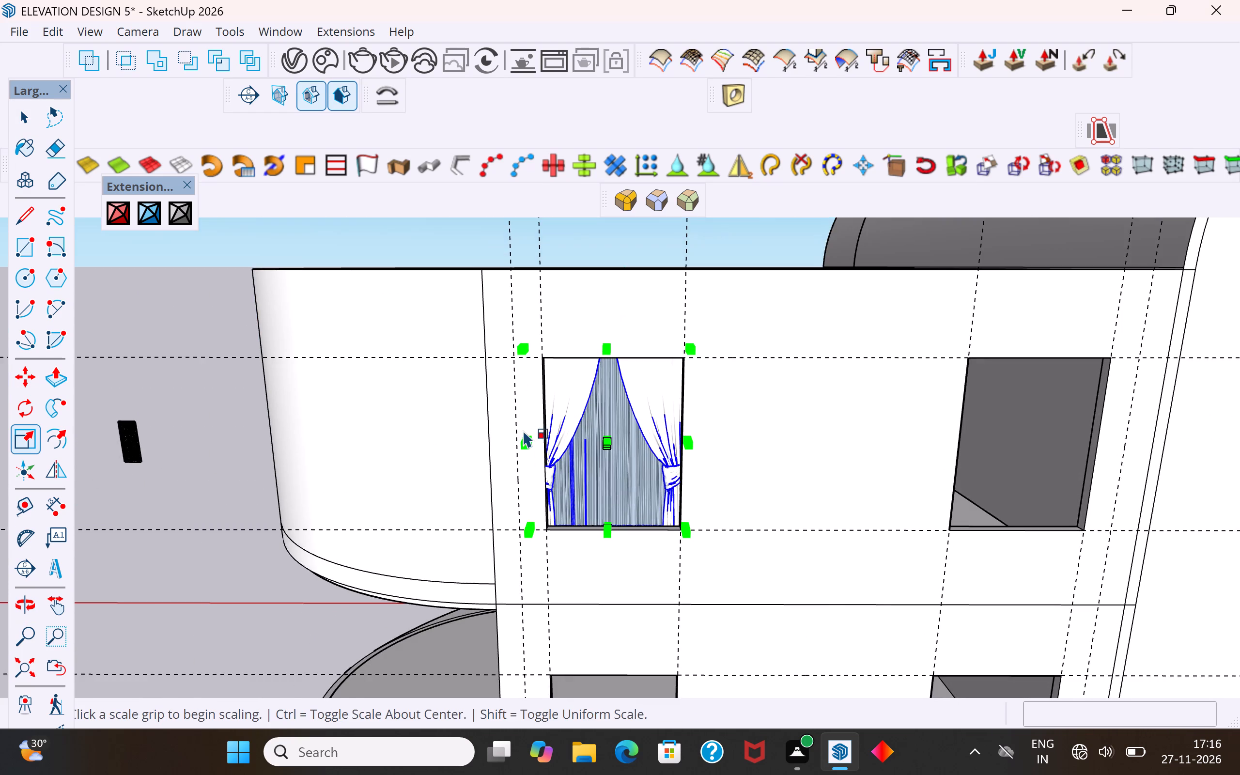
scroll(523, 430, up, 5)
click(528, 445)
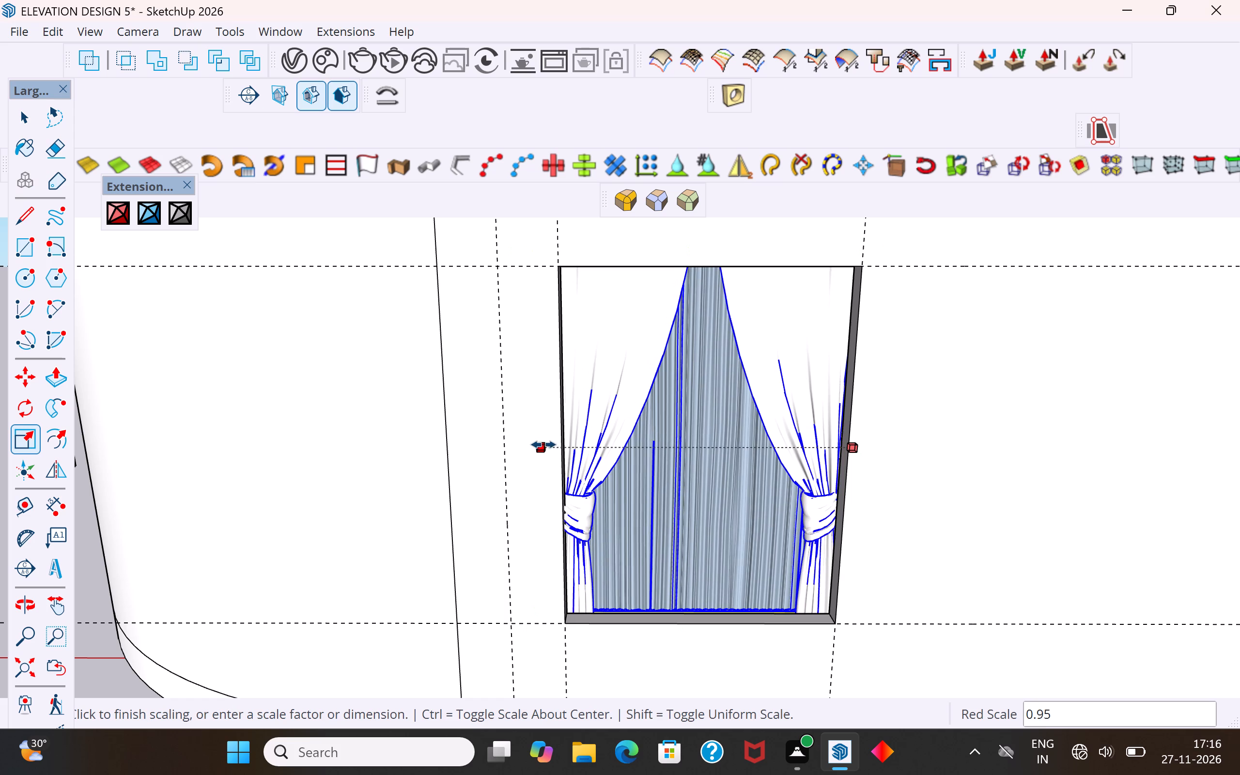
click(549, 449)
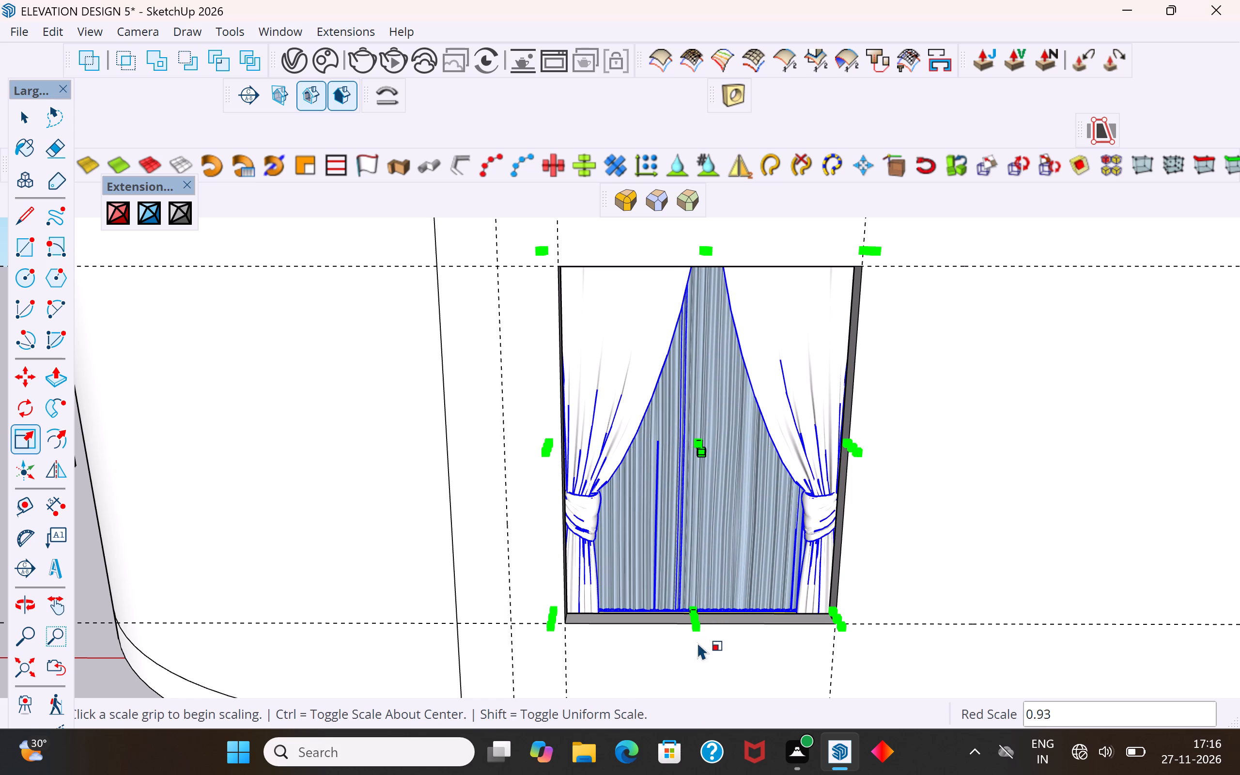
Raise the curtain's hem with a blue-axis scale of about 0.96 so it ends near the opening's sill.
middle_drag(697, 642, 717, 593)
scroll(711, 581, up, 5)
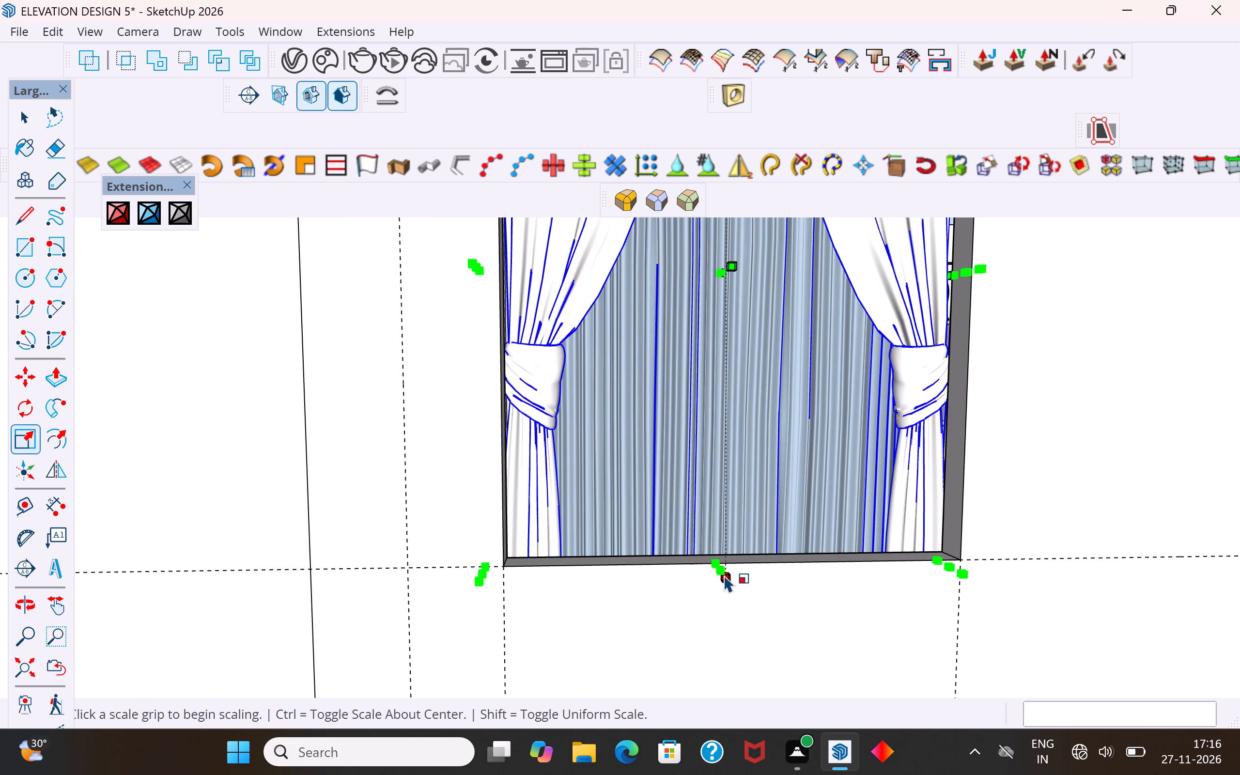
click(721, 573)
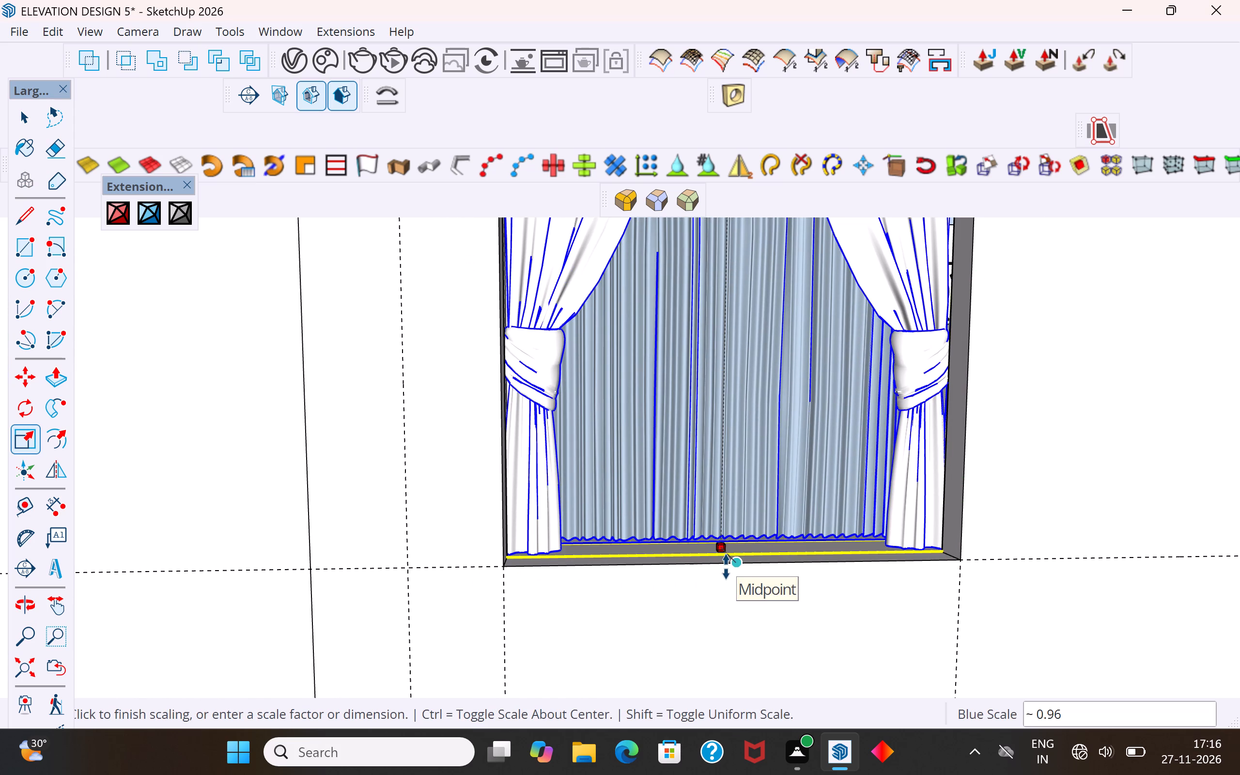
click(726, 567)
Lower the curtain's top slightly with a blue-axis scale so the rod sits just at the opening's head.
scroll(695, 708, down, 5)
scroll(651, 582, down, 11)
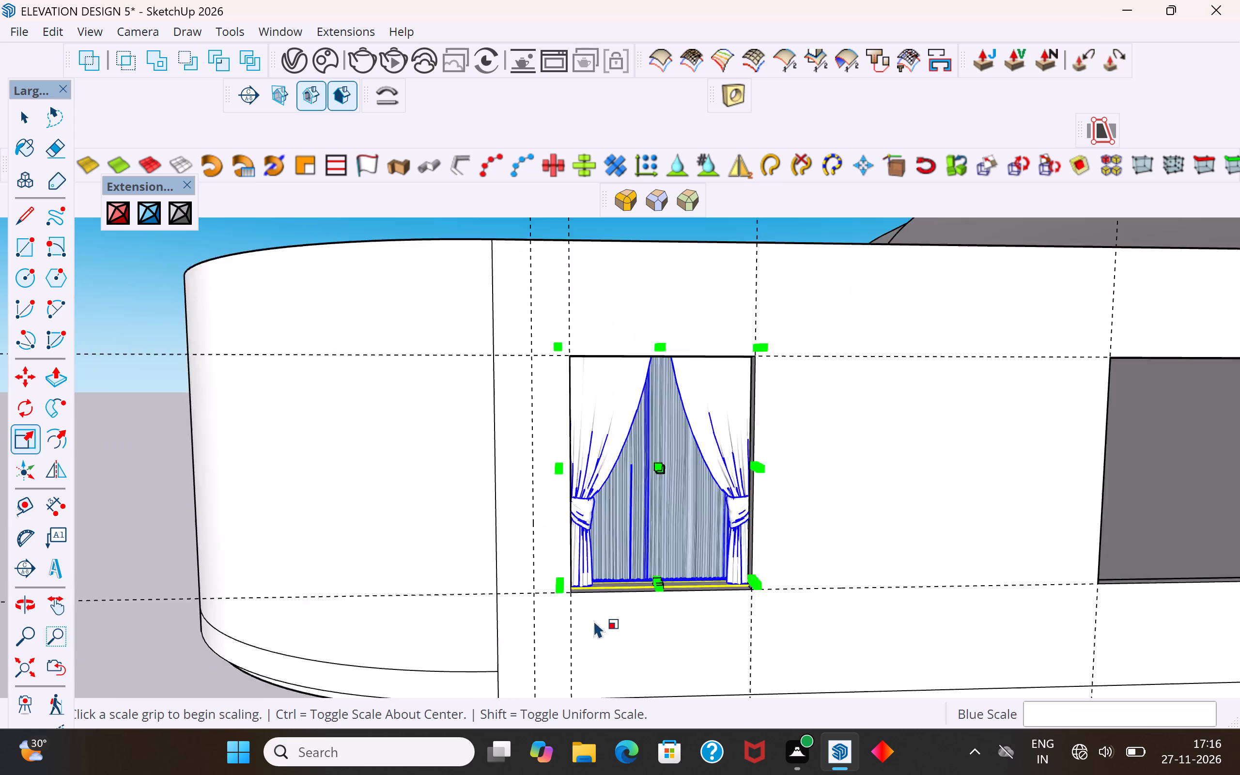
scroll(593, 620, down, 2)
middle_drag(634, 591, 608, 610)
scroll(659, 428, up, 12)
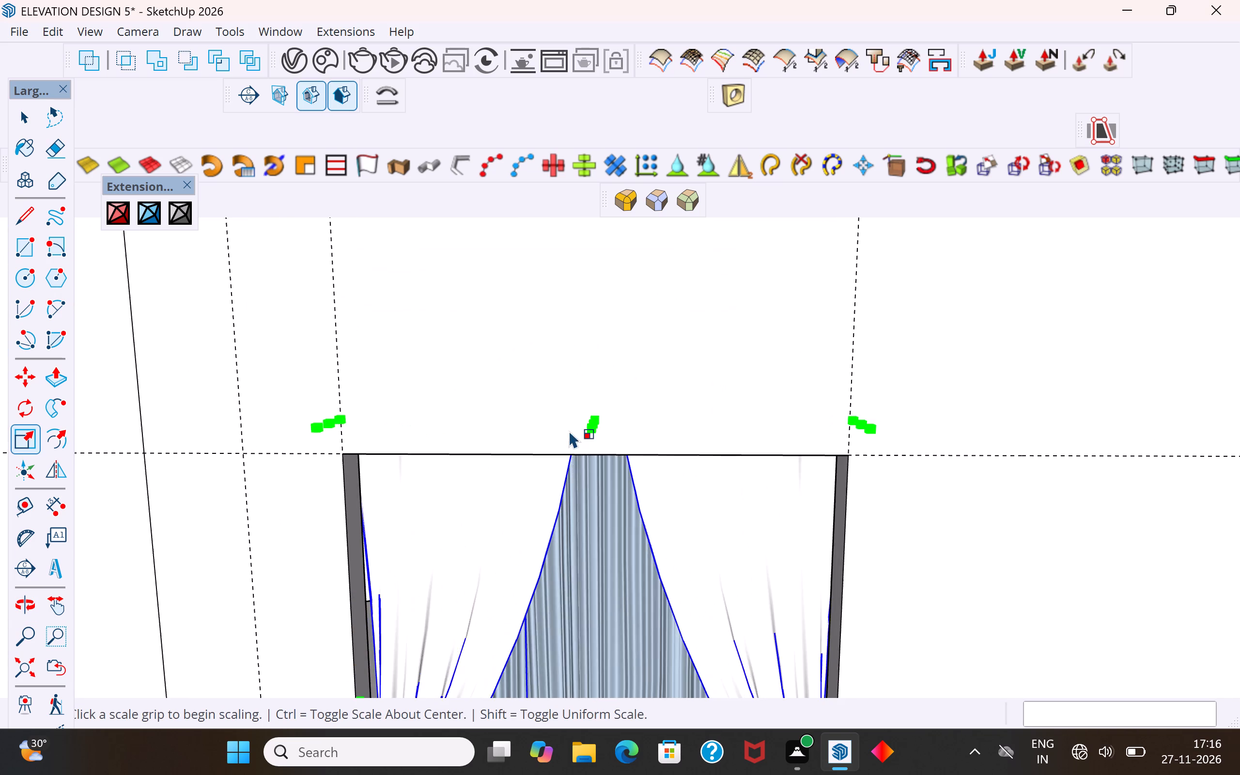
scroll(569, 431, up, 1)
middle_drag(569, 431, 520, 321)
scroll(611, 422, up, 4)
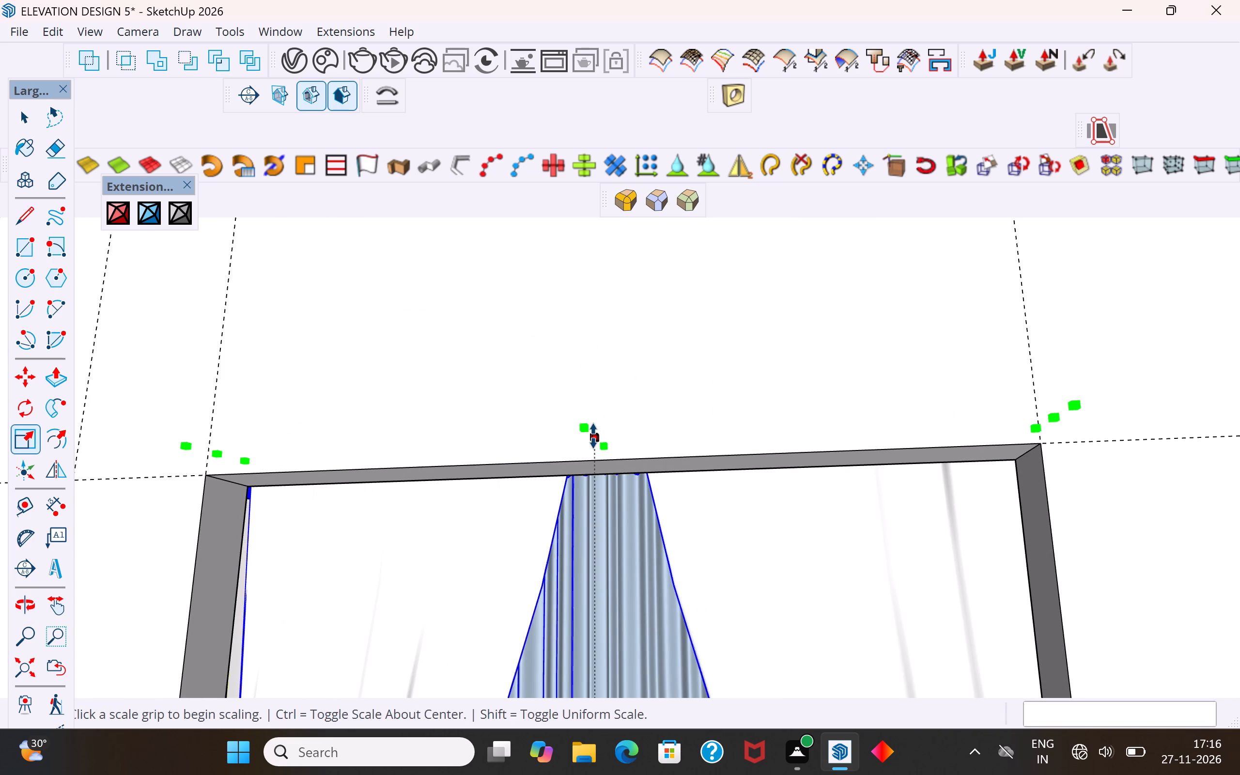
click(594, 436)
click(594, 447)
scroll(590, 416, down, 3)
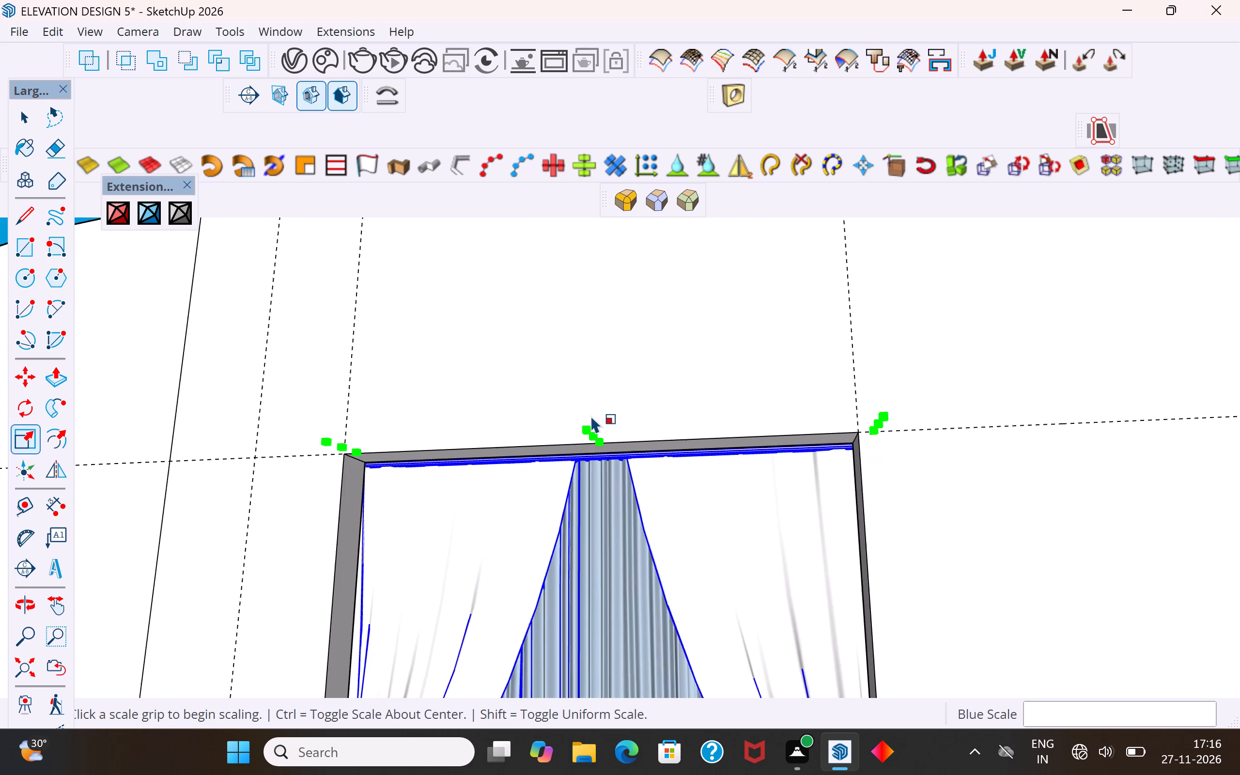
Deselect the curtain and examine its fit in the upper-floor opening from outside, up close and from above.
scroll(590, 416, down, 6)
middle_drag(597, 461, 627, 560)
scroll(626, 557, up, 1)
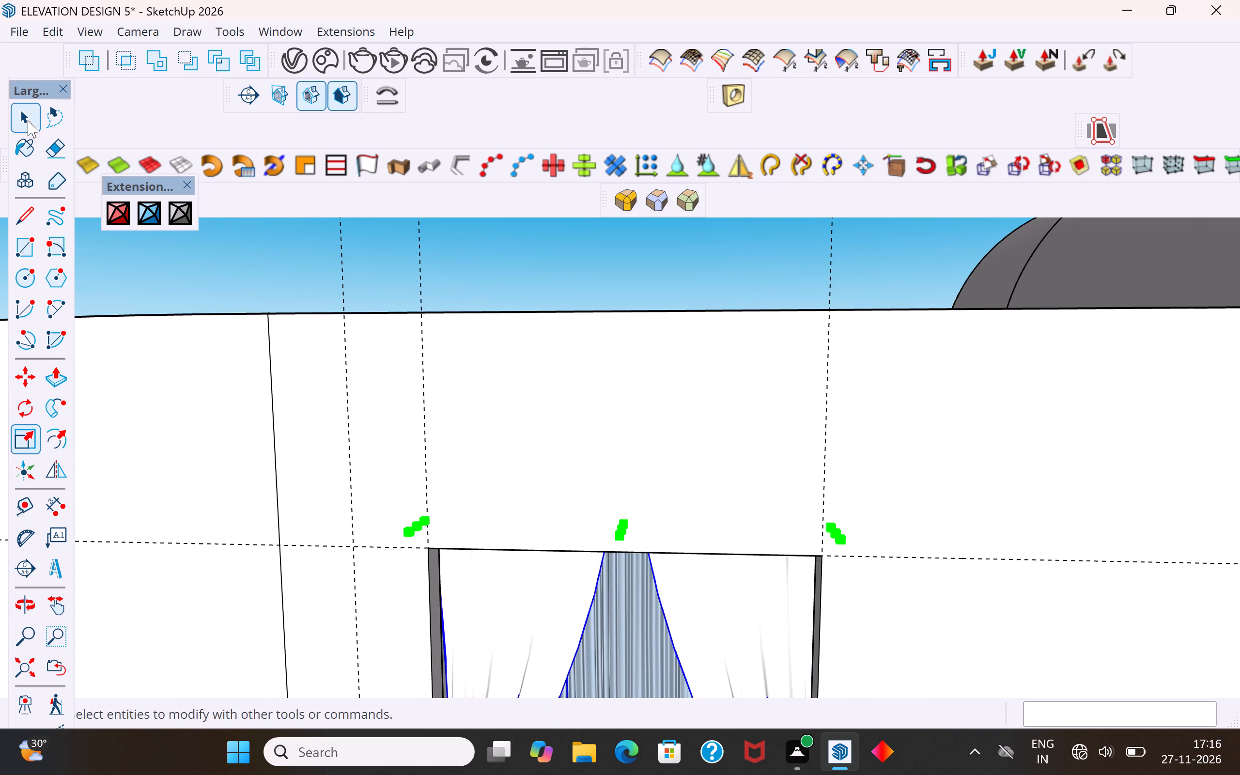
click(24, 117)
click(199, 258)
scroll(566, 433, down, 10)
middle_drag(618, 590, 719, 620)
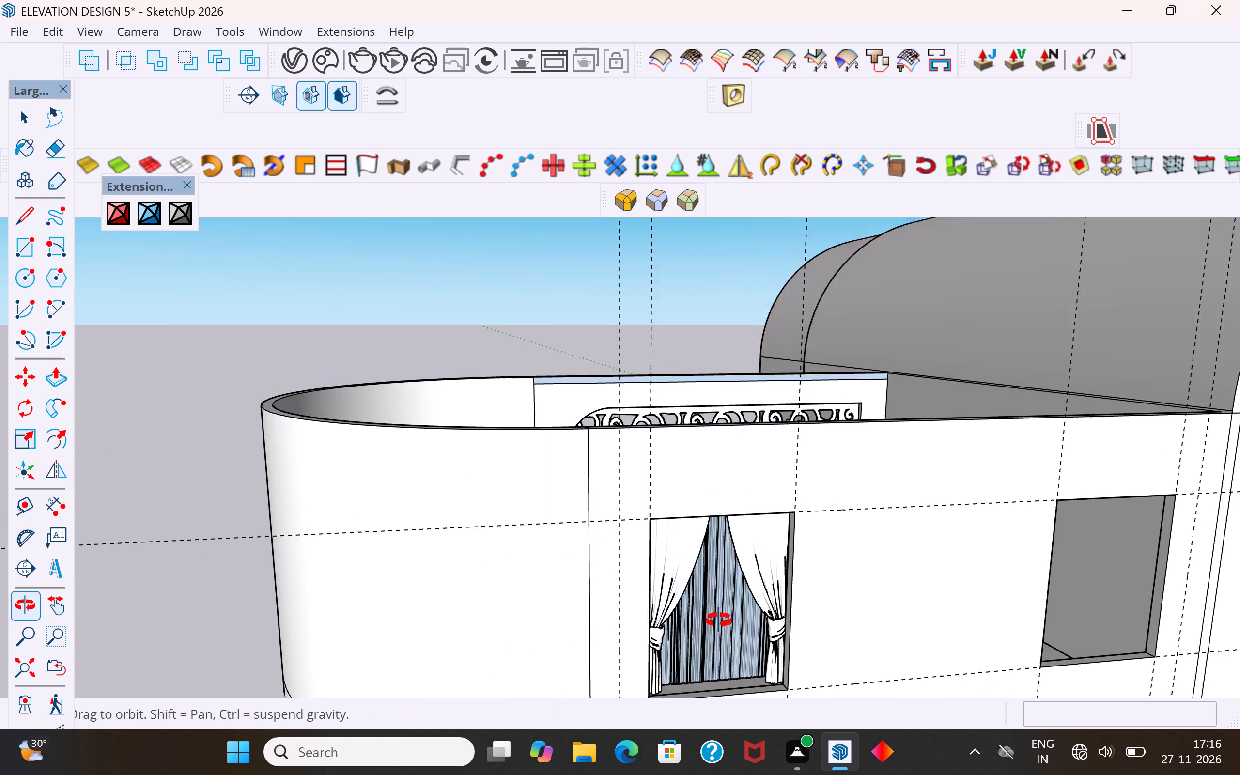
middle_drag(719, 620, 724, 624)
scroll(724, 620, up, 1)
scroll(551, 447, down, 6)
scroll(534, 554, up, 1)
middle_drag(532, 569, 530, 627)
scroll(471, 481, down, 6)
middle_drag(462, 556, 462, 591)
scroll(599, 583, up, 2)
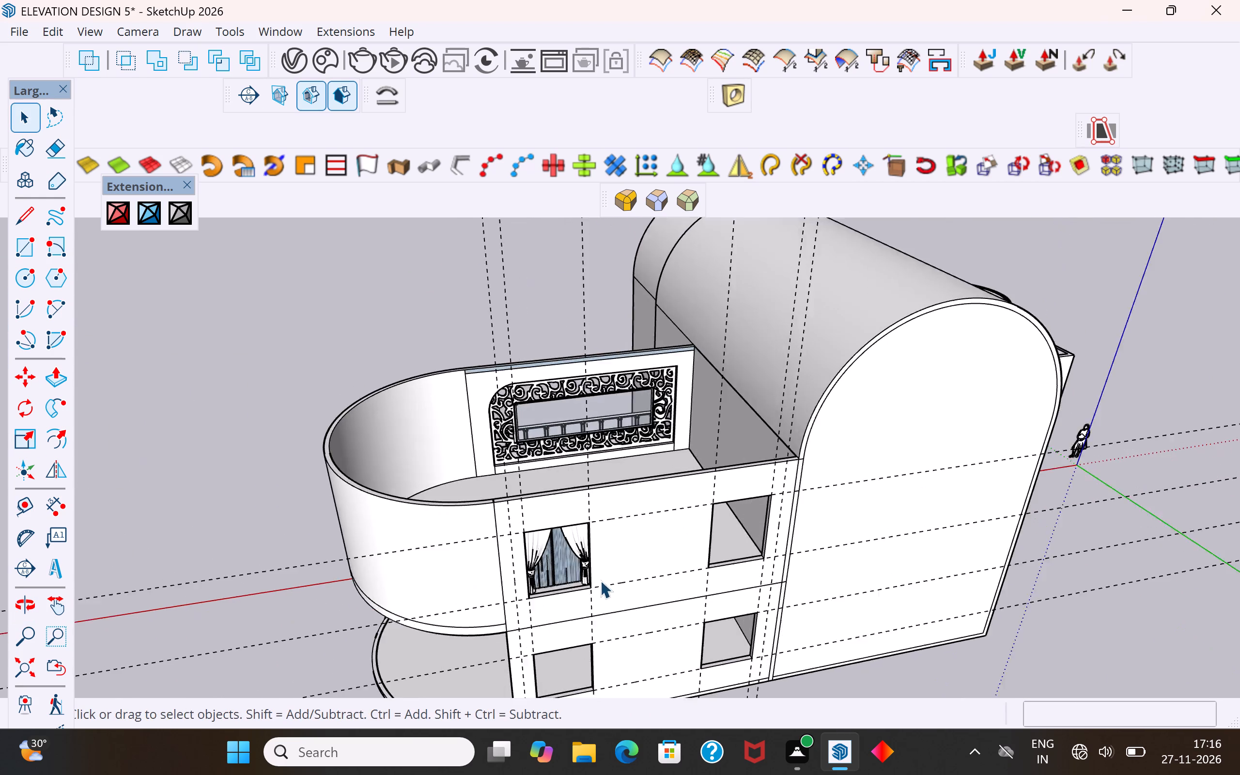
scroll(600, 580, up, 7)
middle_drag(592, 519, 573, 464)
click(523, 474)
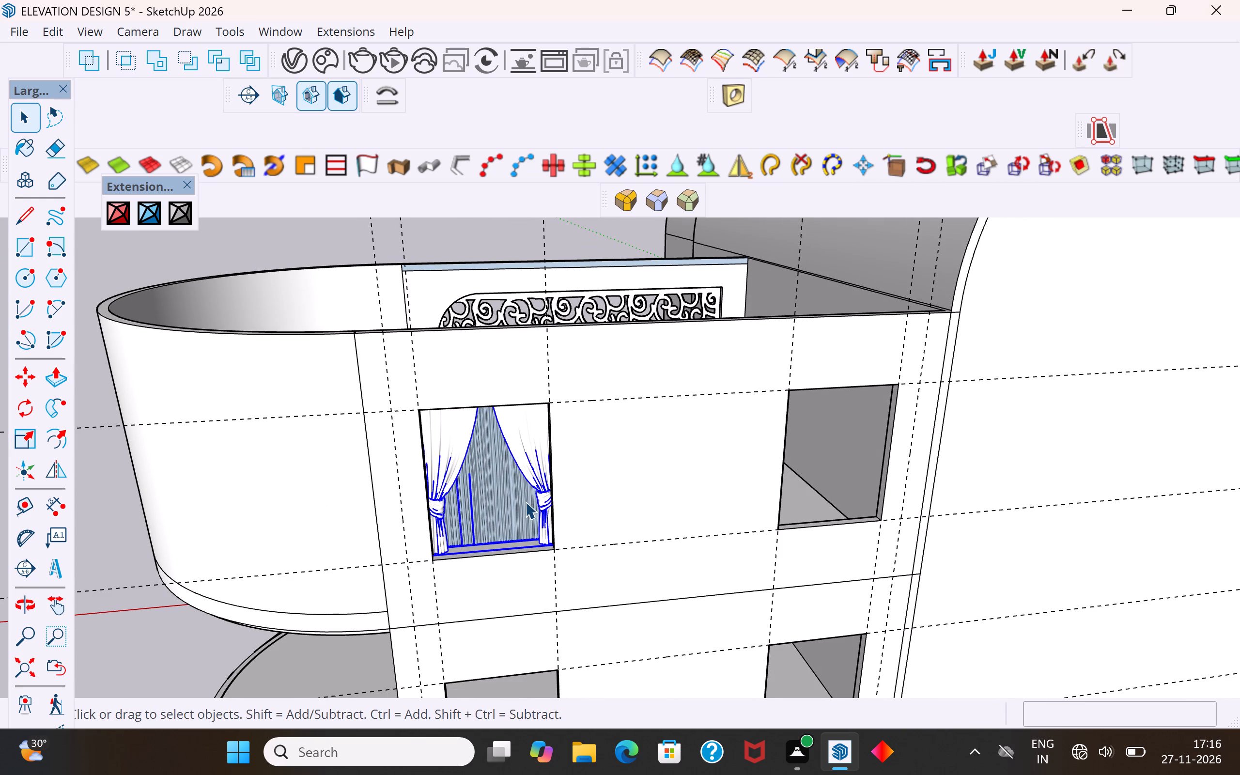
scroll(499, 542, down, 4)
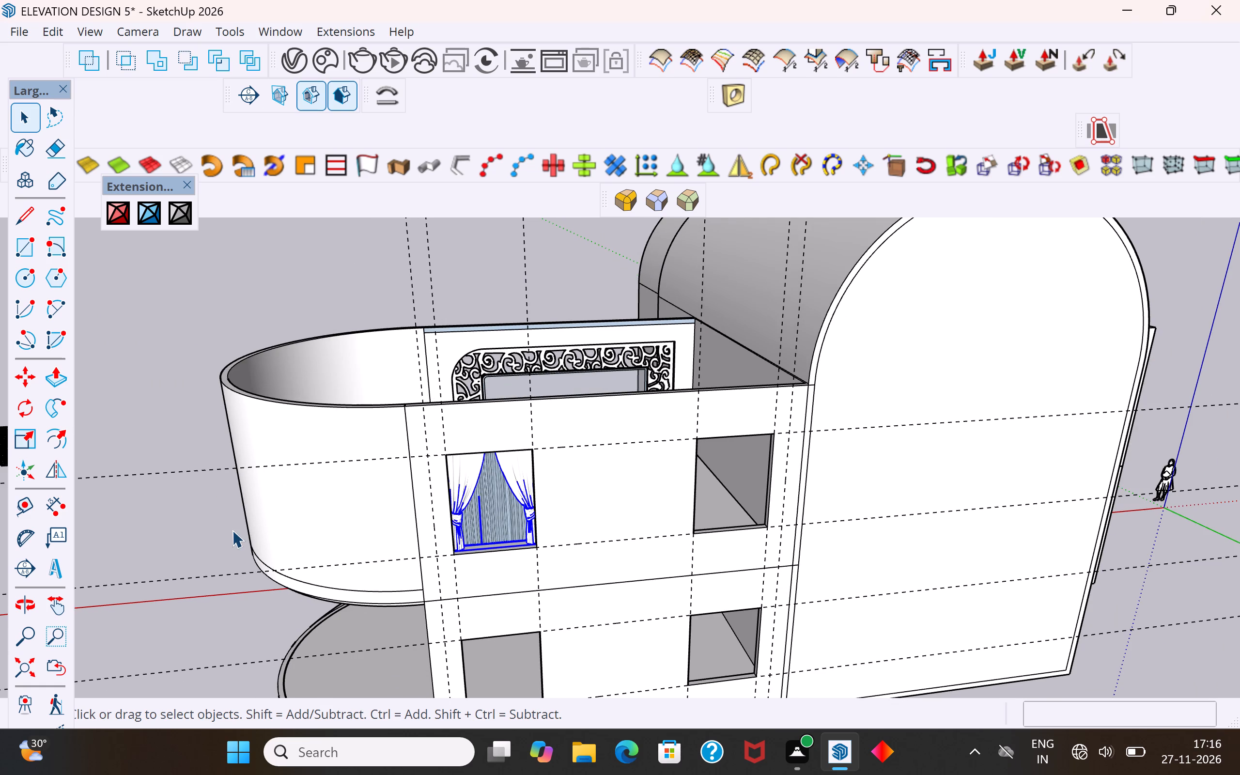
click(232, 530)
Lengthen the curtain with a blue-axis scale of about 1.08 so its hem reaches the opening's sill, and deselect it.
scroll(433, 513, up, 4)
middle_drag(526, 540, 519, 513)
scroll(527, 542, up, 9)
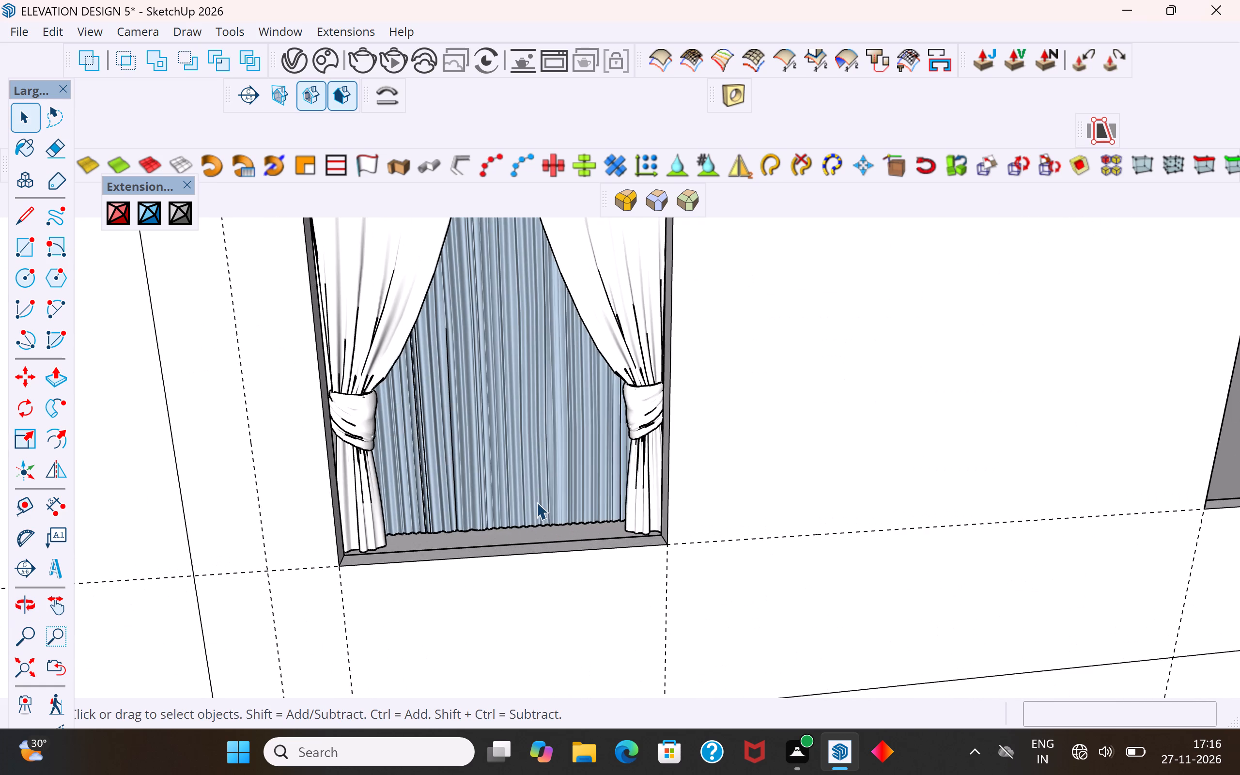
click(536, 502)
scroll(538, 510, up, 5)
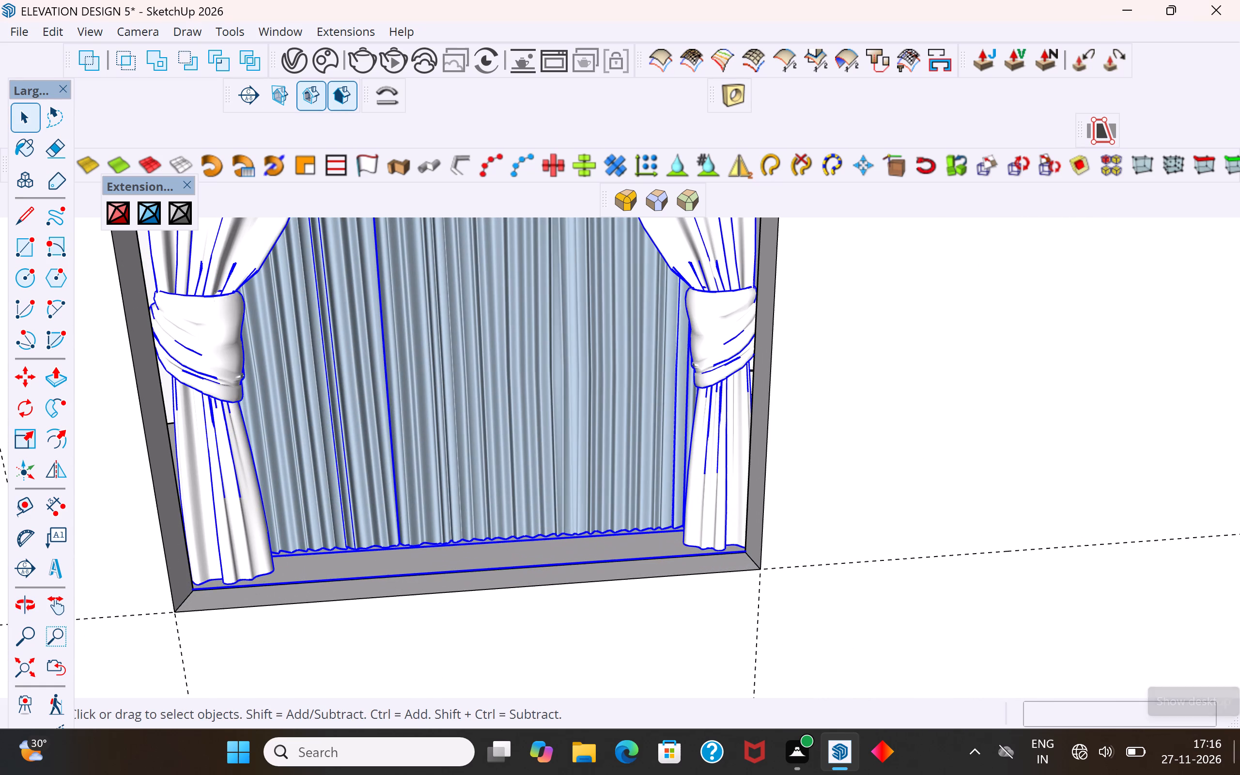
key(s)
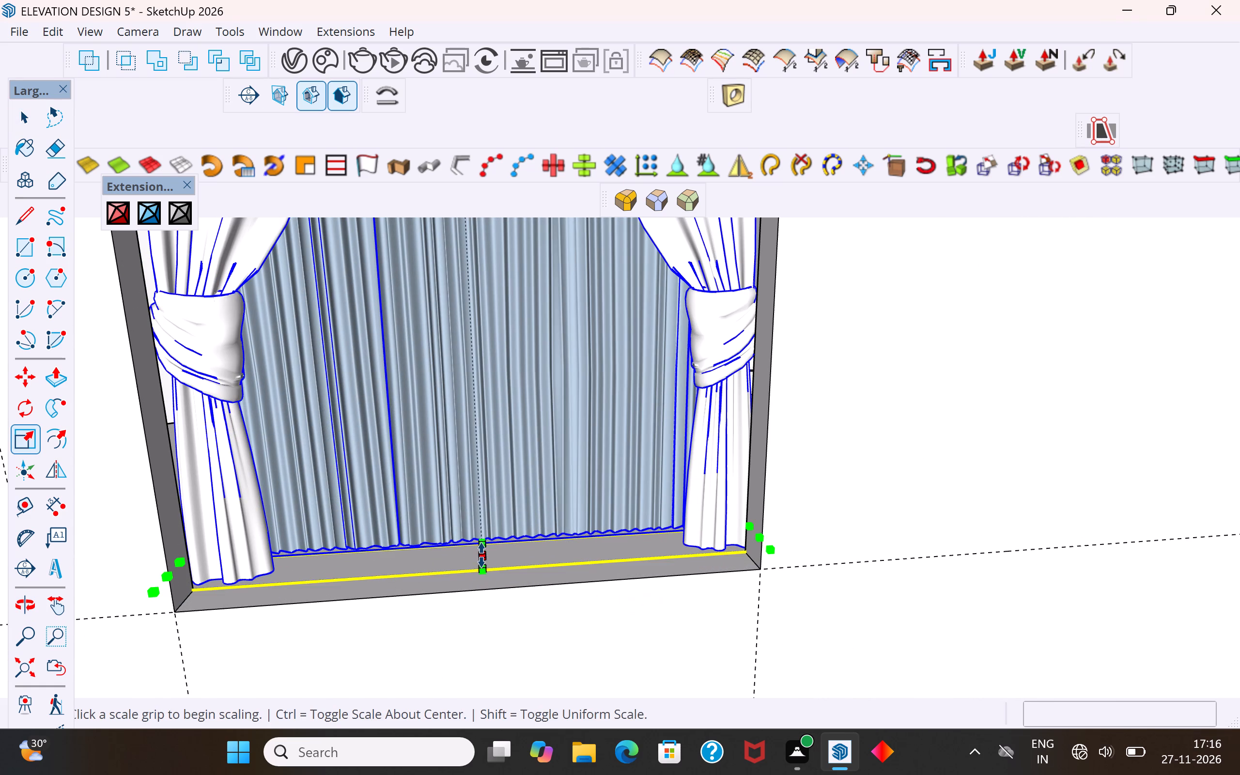
click(481, 555)
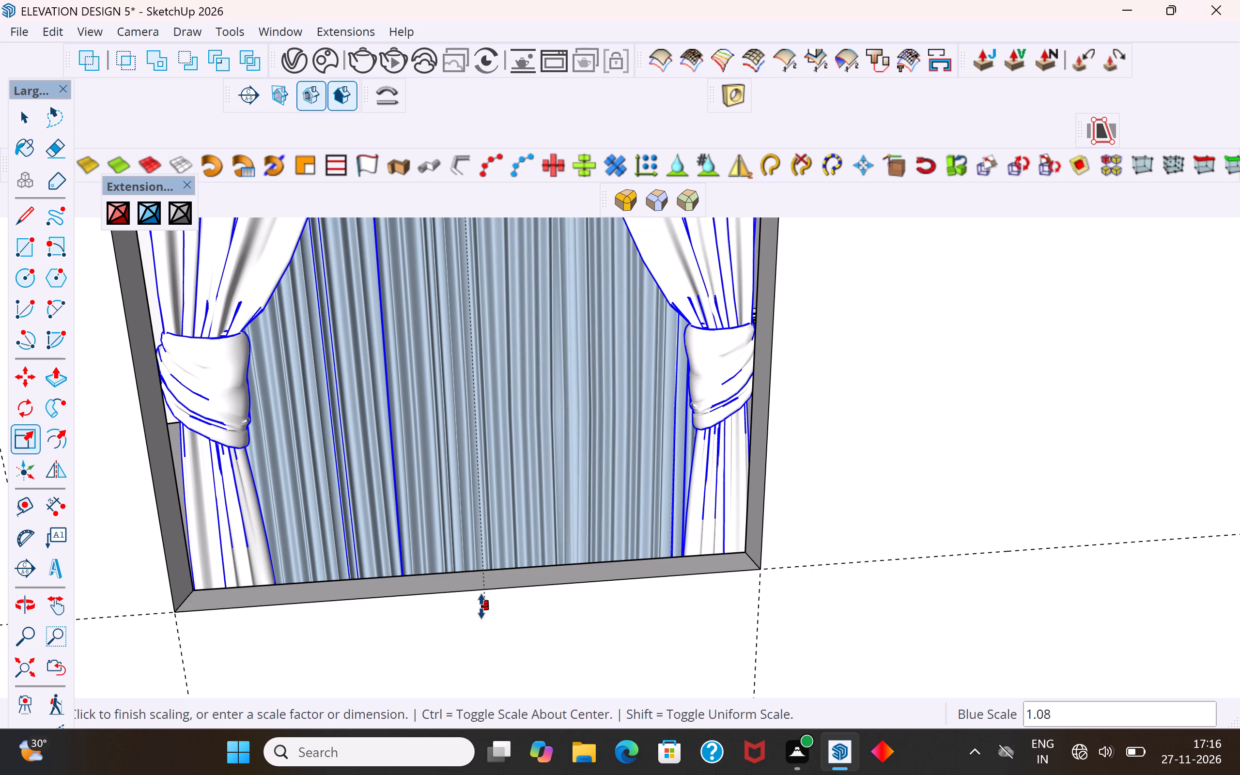
click(481, 602)
scroll(491, 592, down, 13)
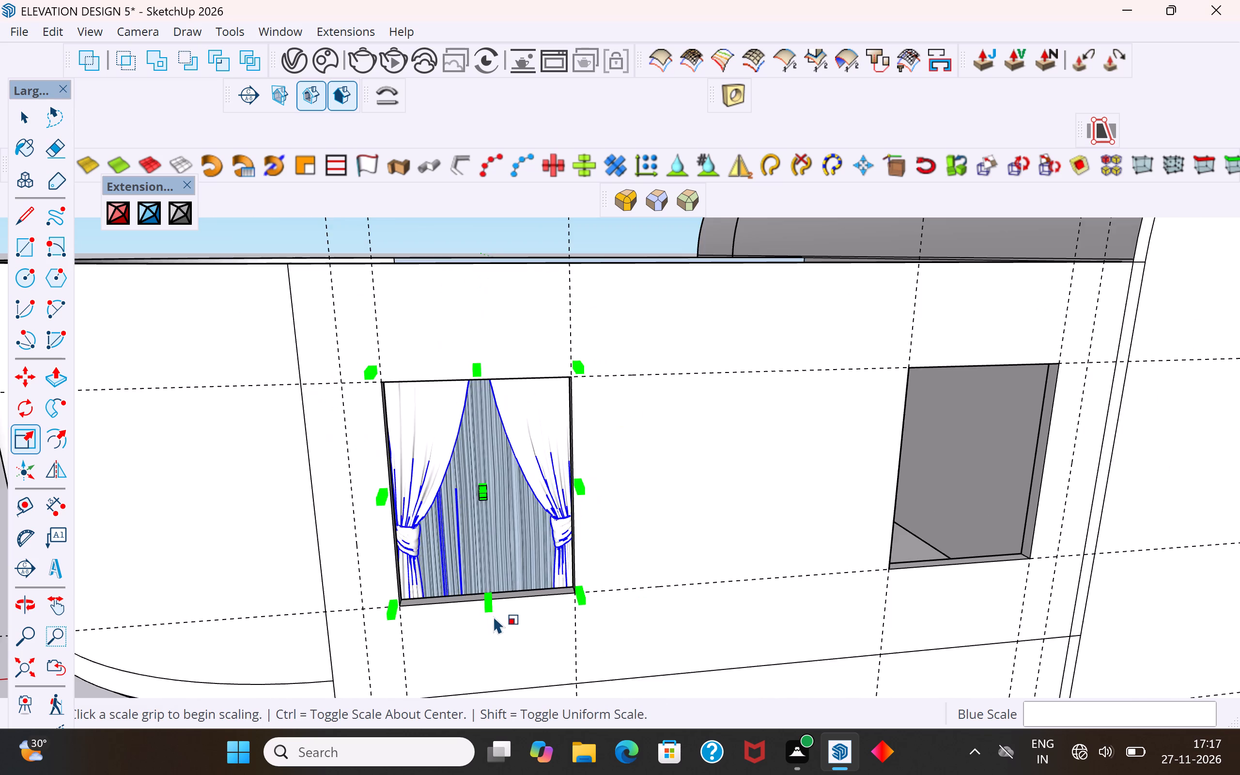
scroll(492, 609, down, 7)
click(21, 120)
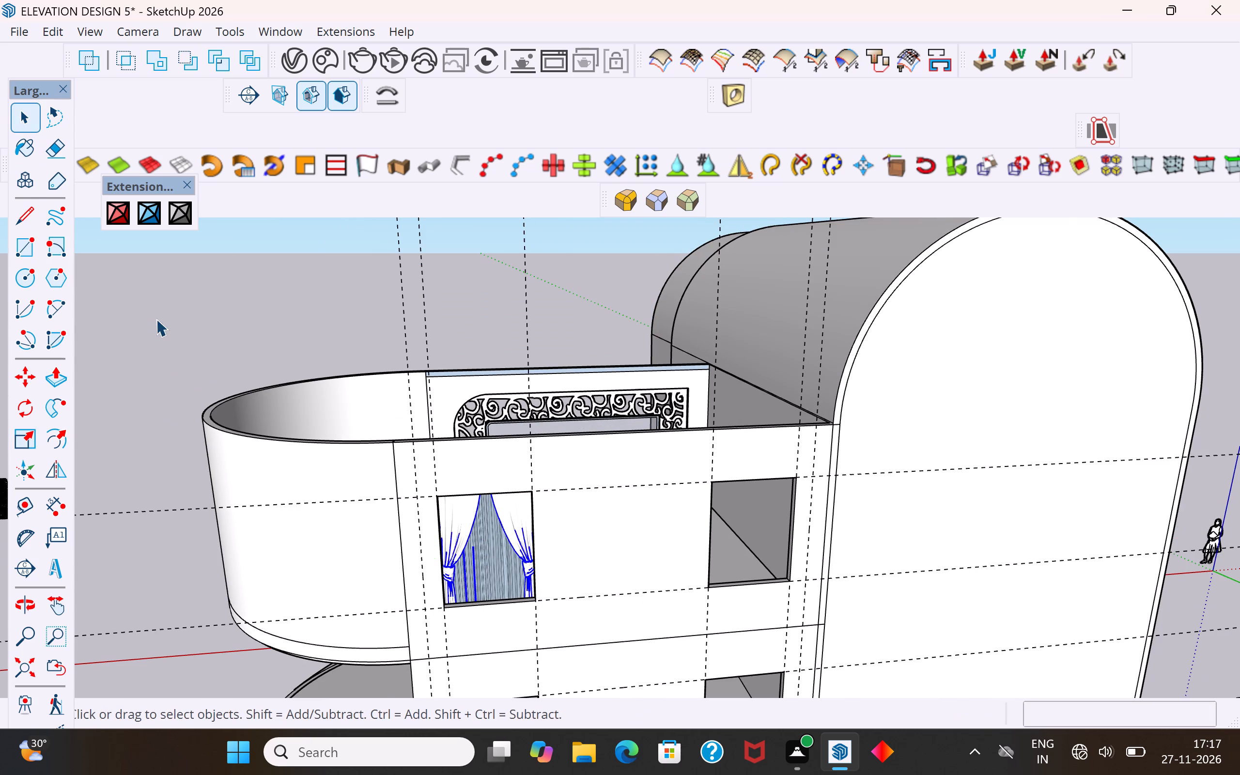
click(156, 319)
Copy the fitted curtain about 15' 1 1/16" along the inside of the wall to the other upper-floor window opening.
click(477, 523)
middle_drag(493, 530, 950, 623)
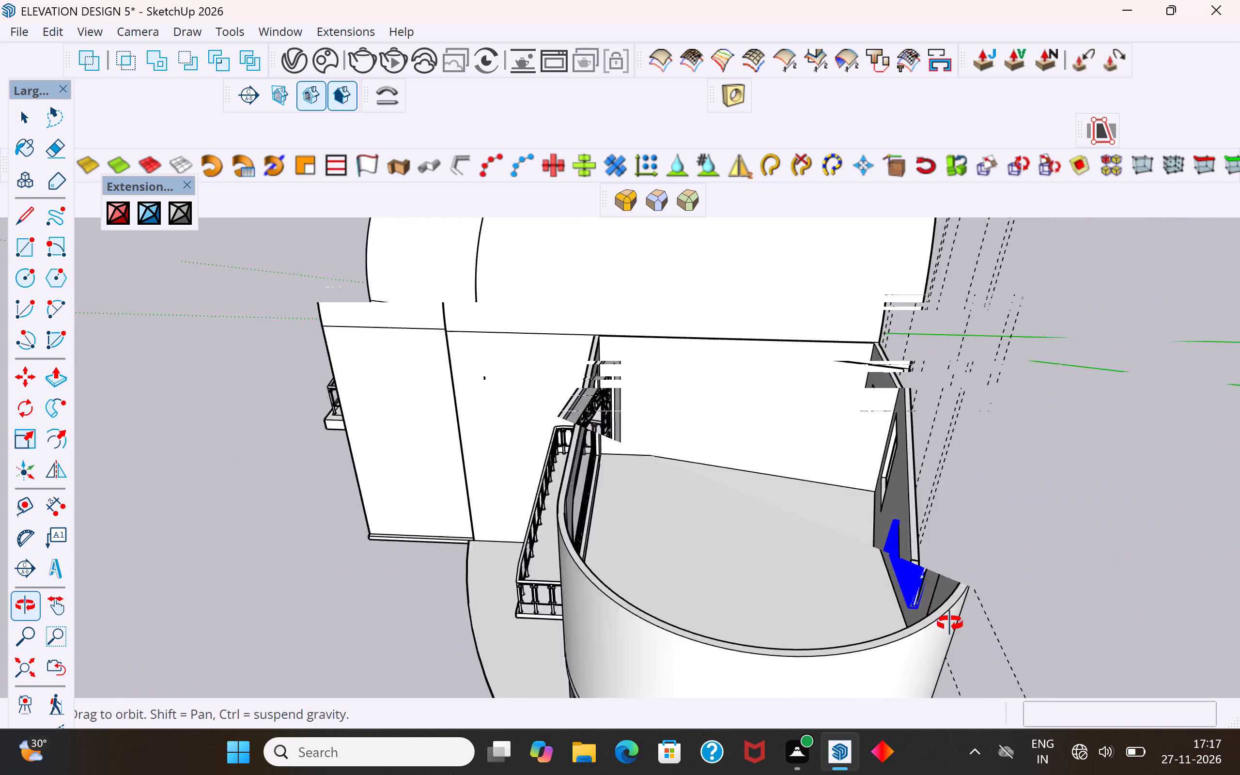
middle_drag(950, 623, 993, 618)
scroll(894, 450, up, 3)
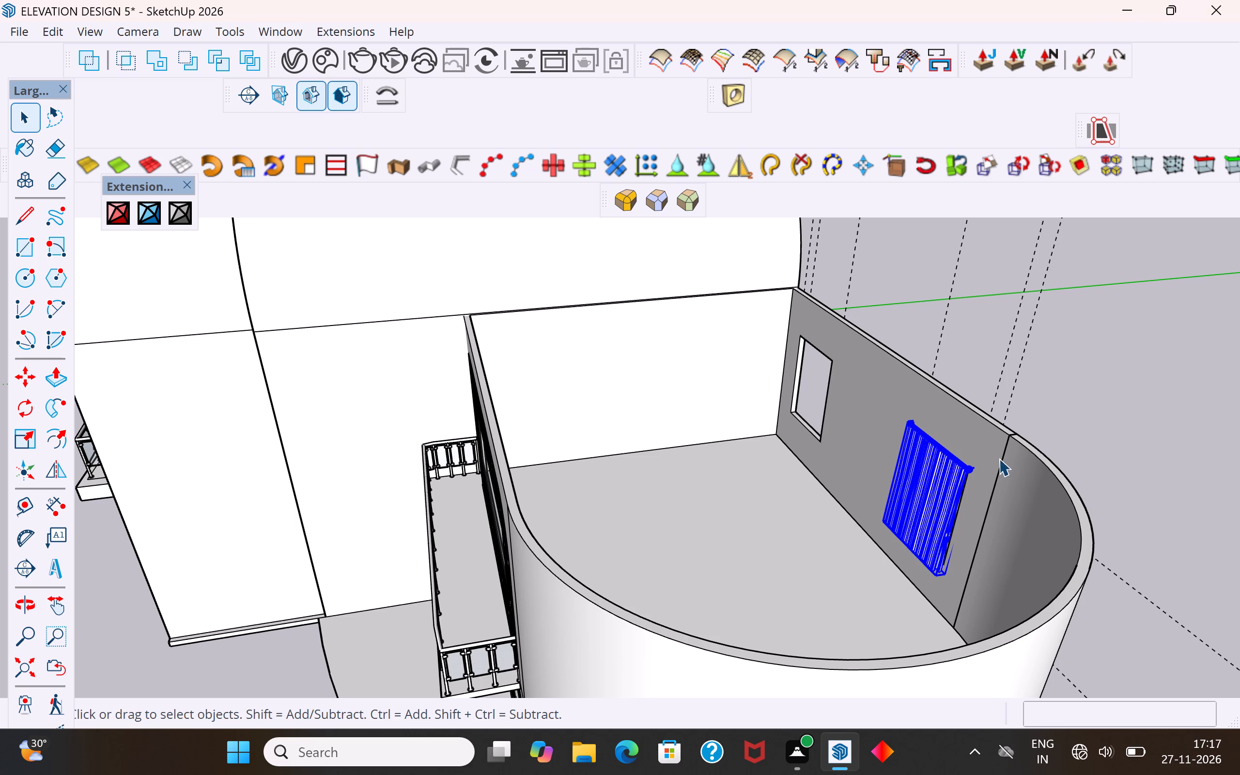
key(m)
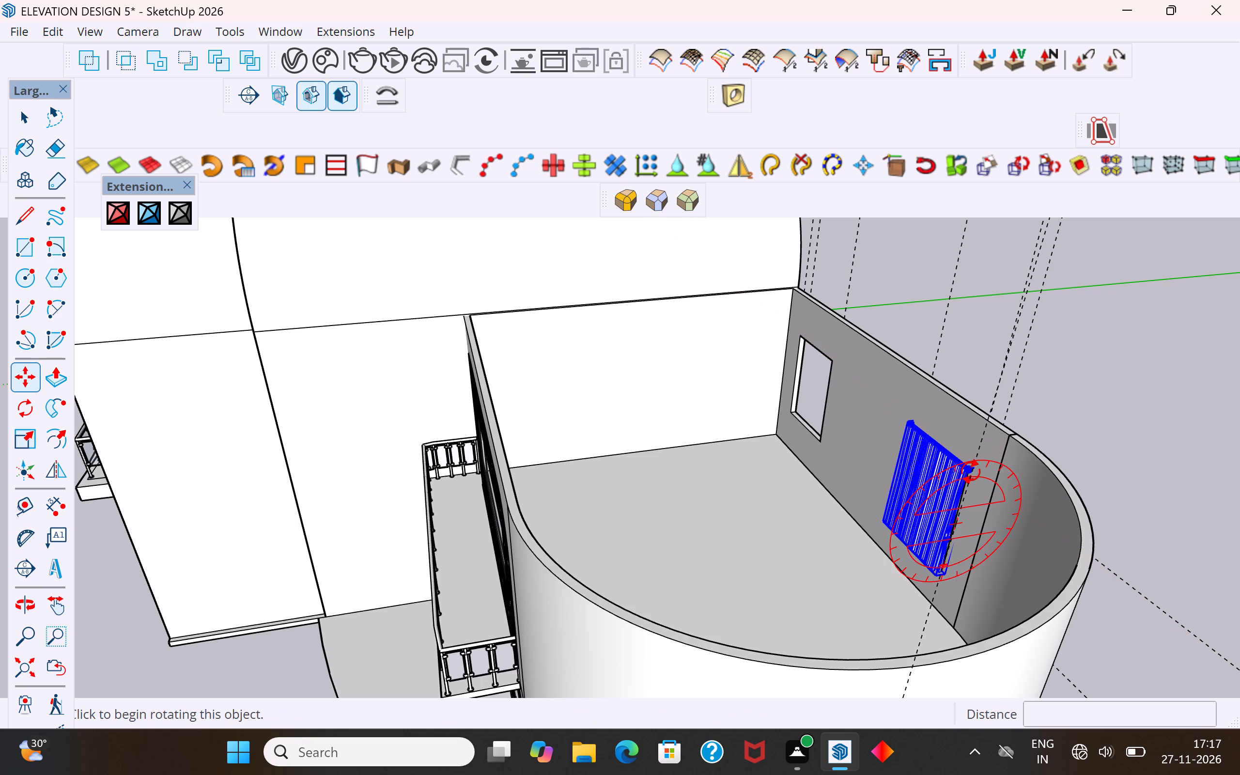
scroll(961, 465, up, 5)
middle_drag(950, 480, 1085, 514)
scroll(703, 573, down, 5)
middle_drag(723, 580, 948, 605)
scroll(876, 457, up, 4)
scroll(639, 316, down, 7)
middle_drag(688, 346, 662, 229)
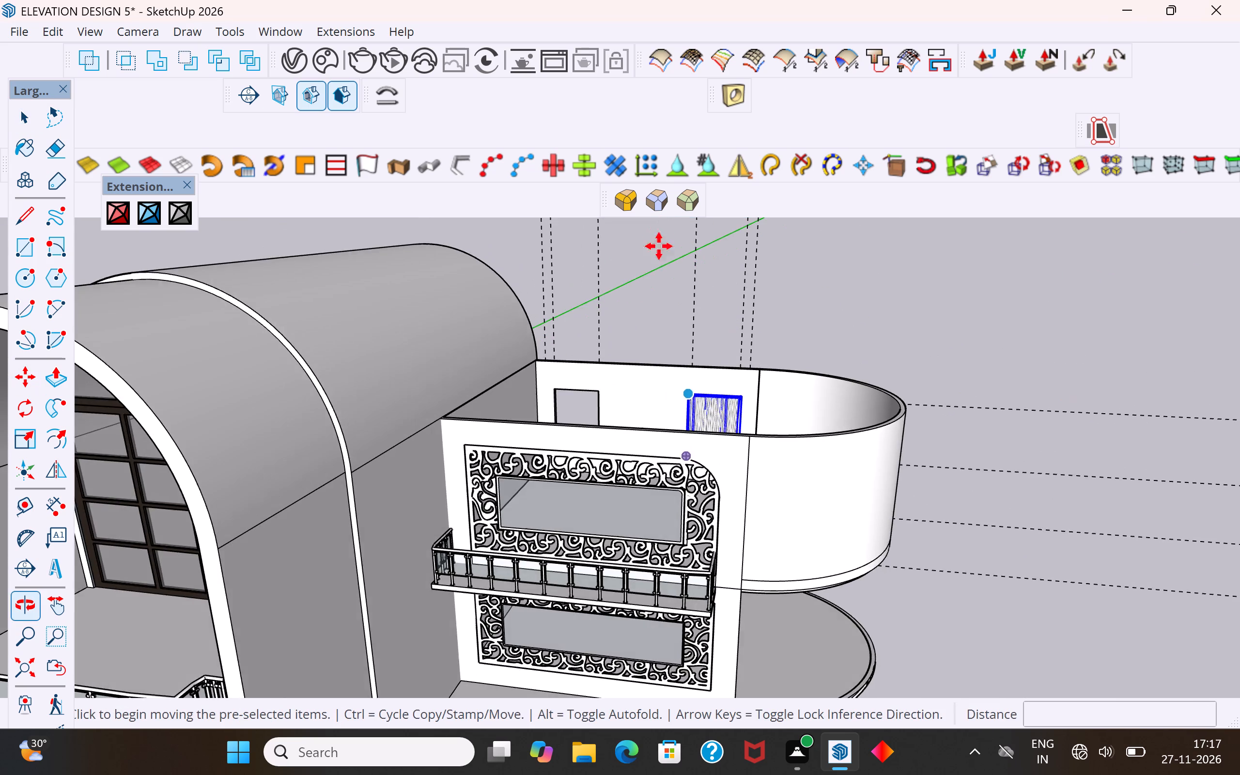
scroll(613, 345, up, 11)
scroll(692, 465, up, 1)
middle_drag(692, 465, 808, 590)
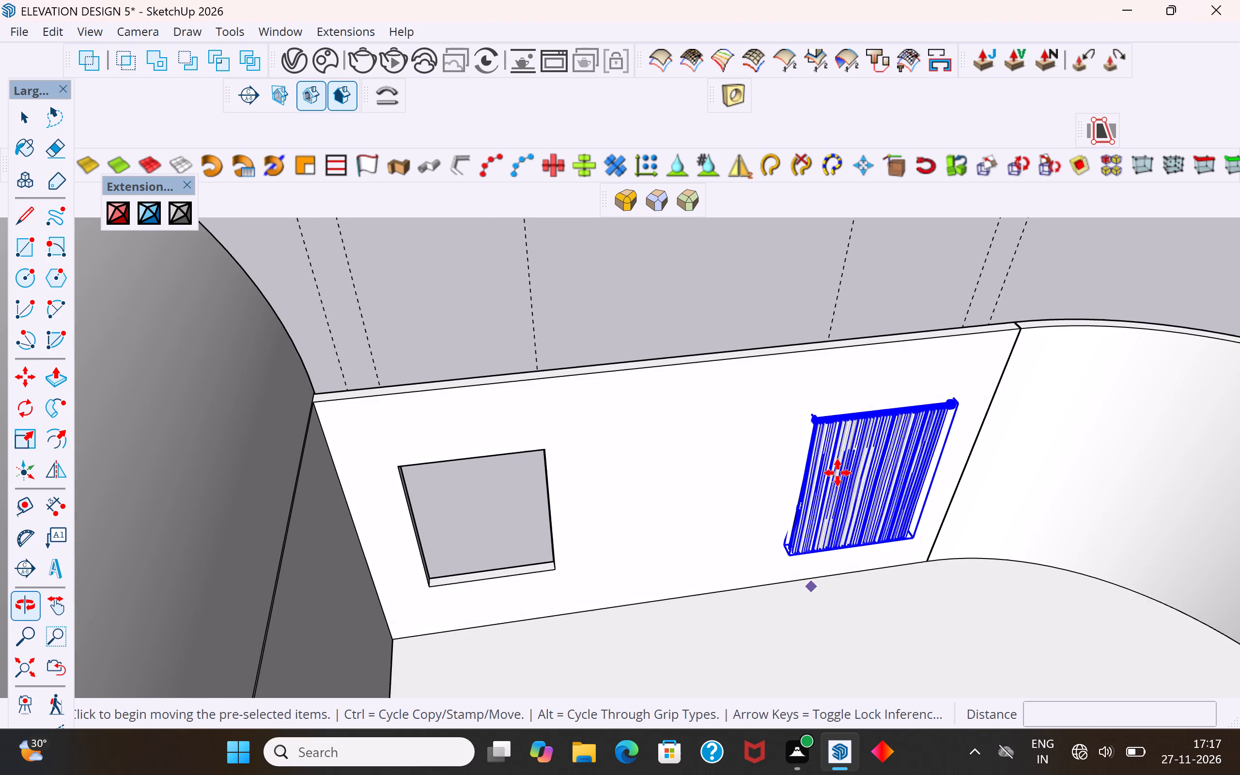
scroll(954, 384, up, 4)
ctrl+click(950, 389)
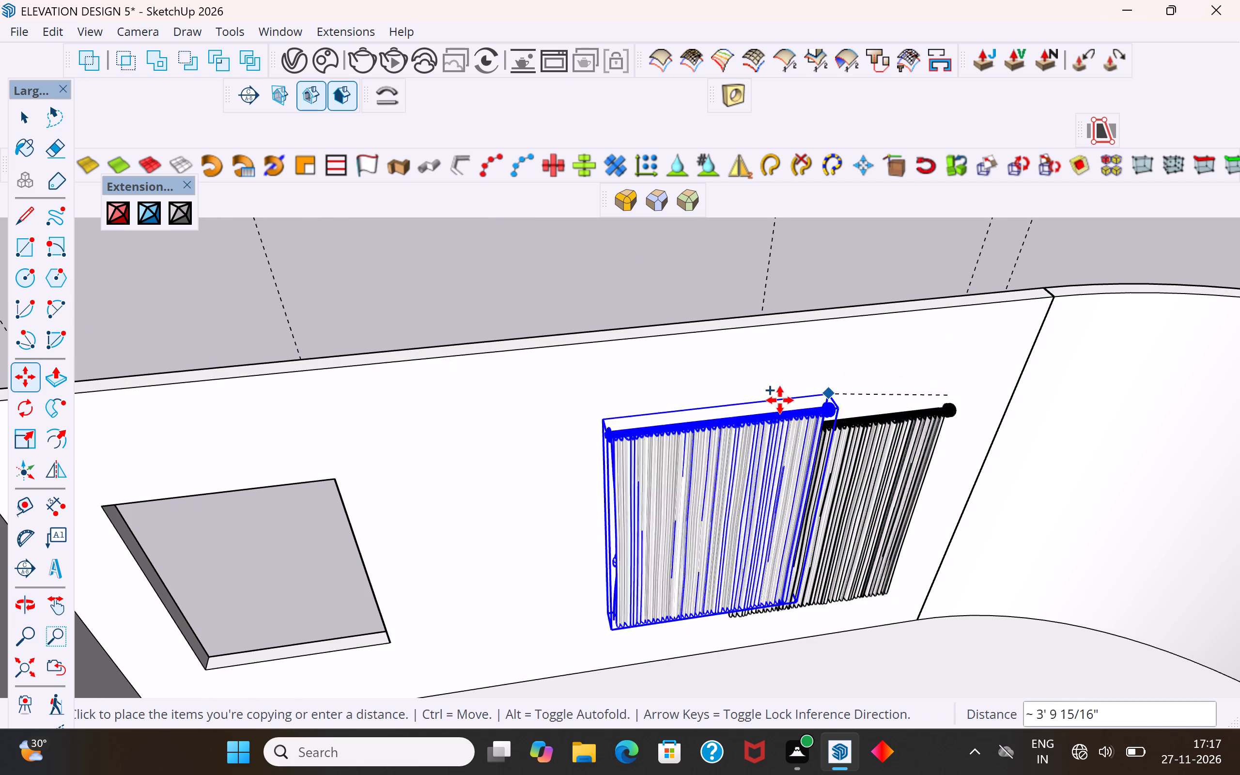
click(342, 455)
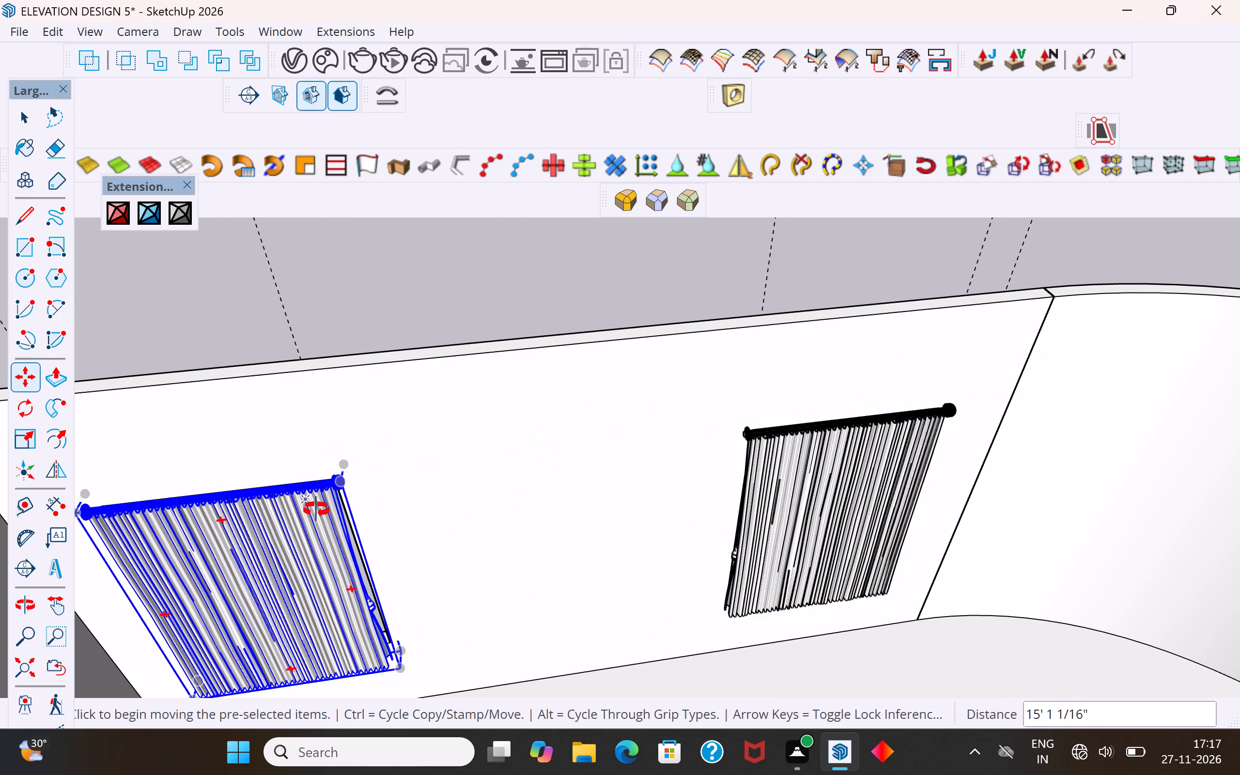
Examine the copied curtain's alignment with its opening from the room side and from outside, beside the first window.
middle_drag(307, 508, 464, 474)
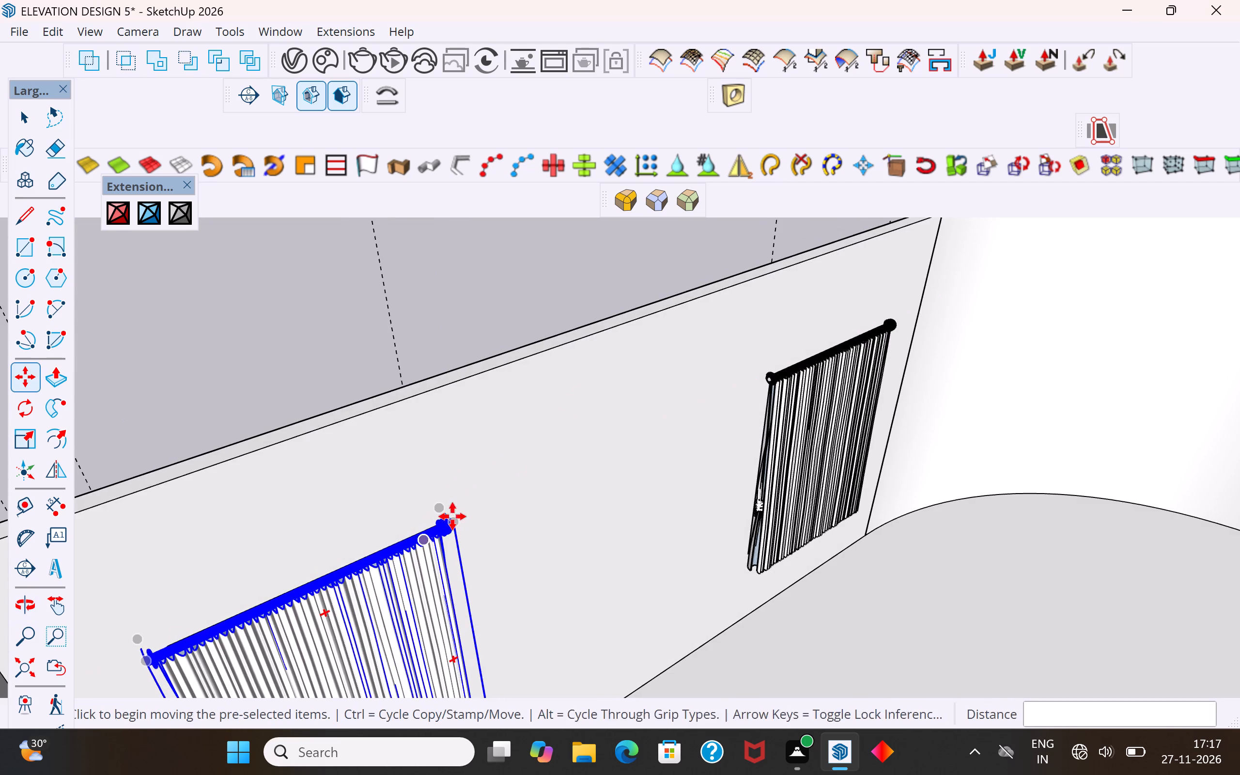
scroll(585, 397, down, 4)
middle_drag(587, 474, 347, 491)
scroll(220, 554, up, 7)
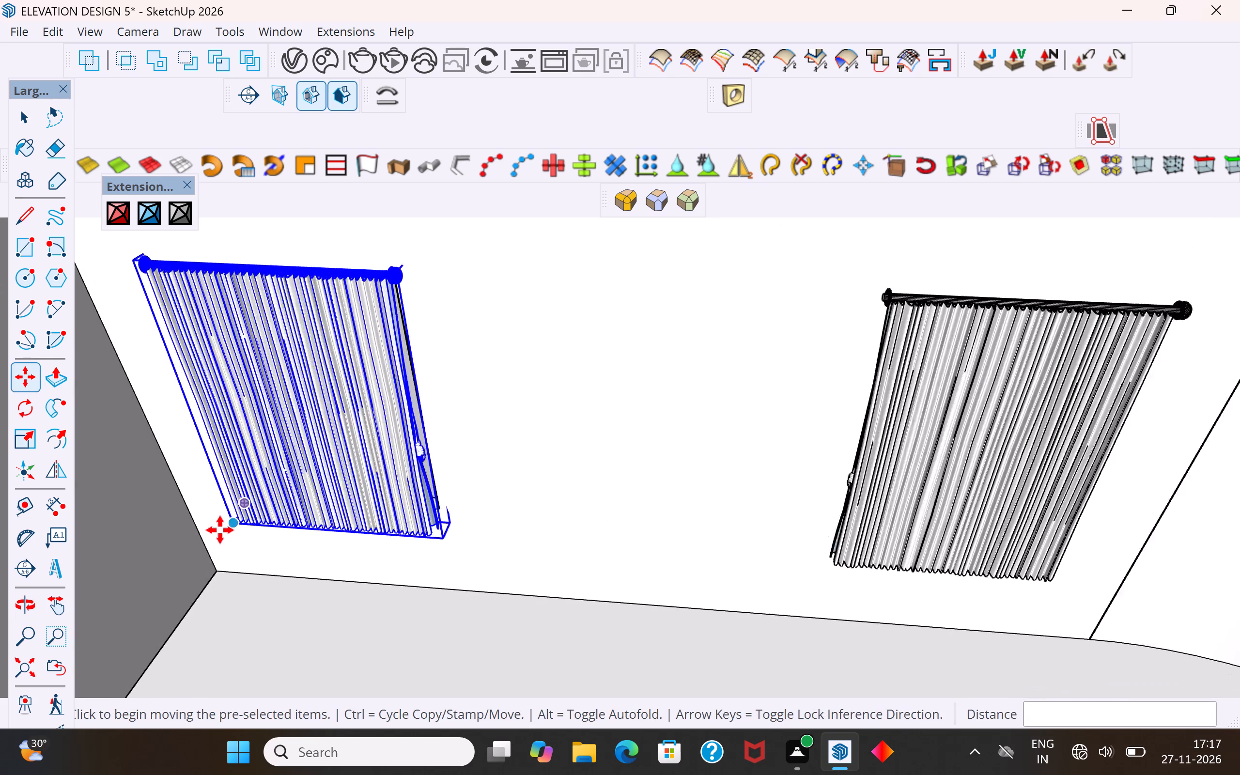
scroll(220, 530, up, 2)
middle_drag(220, 521, 405, 464)
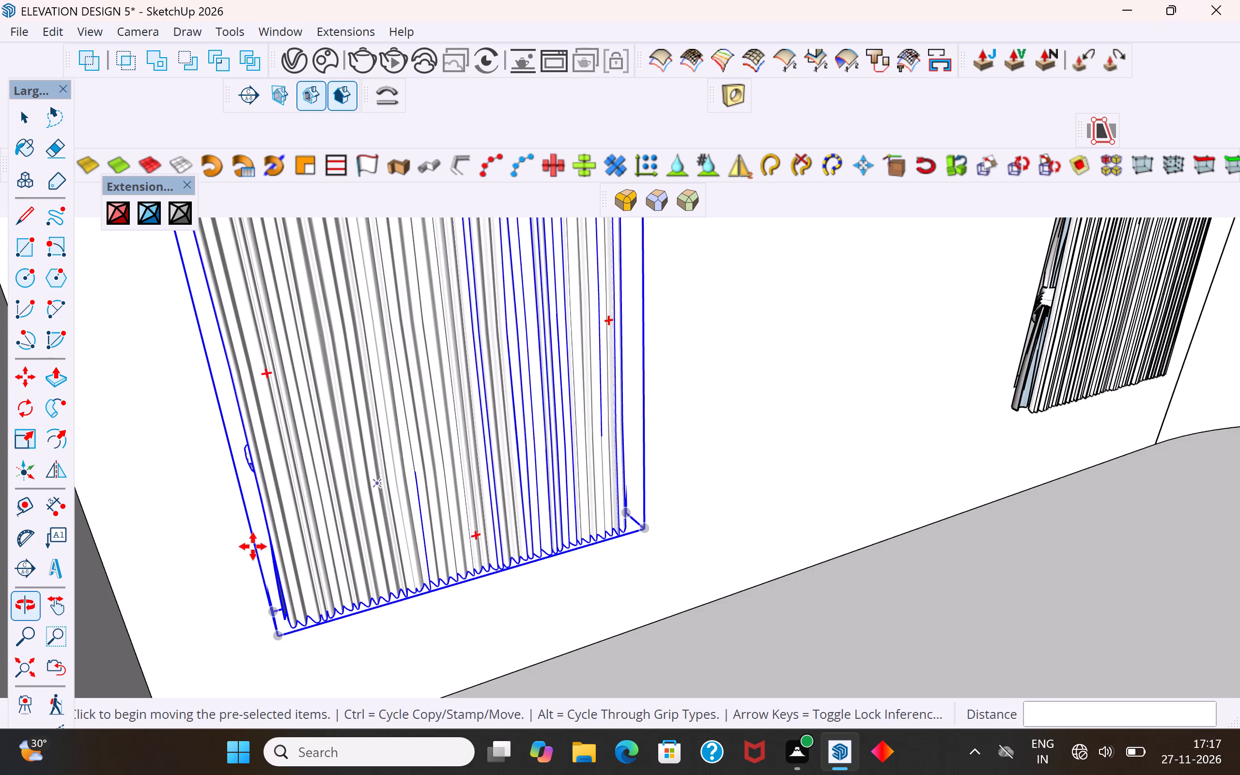
scroll(232, 558, up, 4)
middle_drag(254, 556, 844, 569)
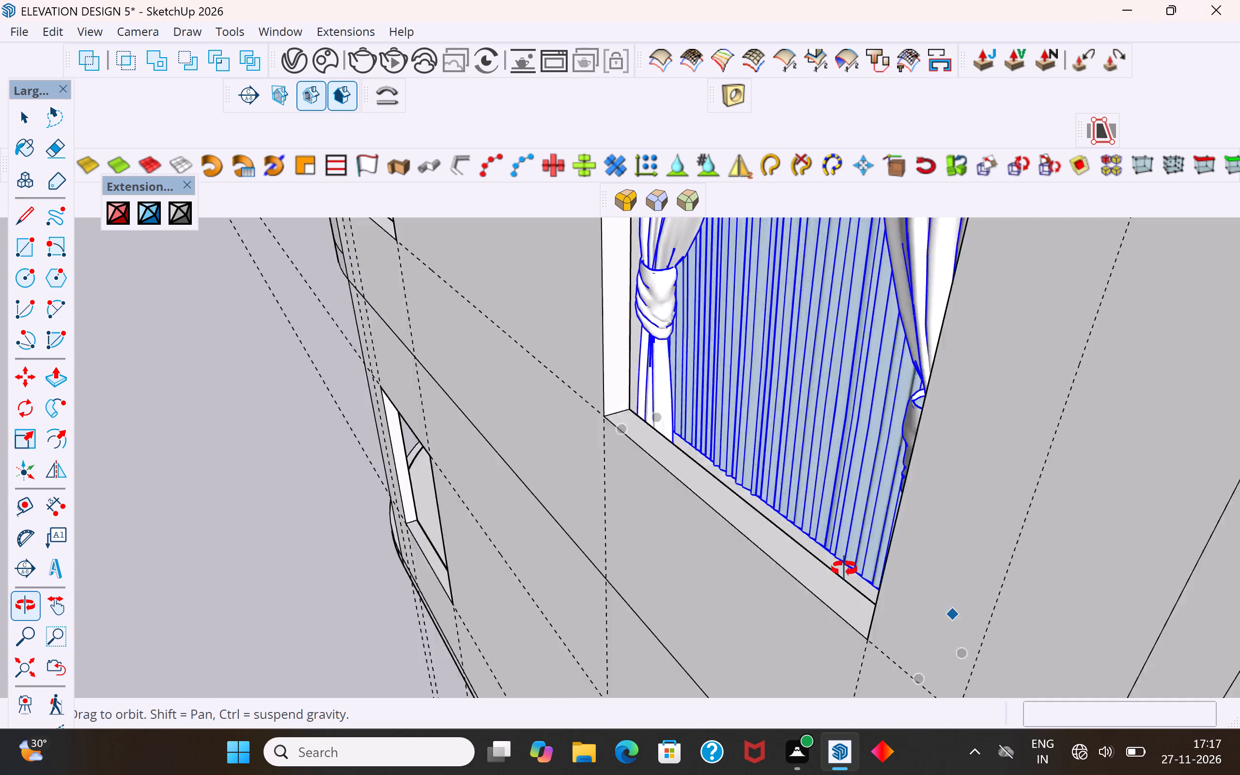
middle_drag(844, 569, 917, 538)
scroll(887, 521, up, 1)
scroll(559, 439, down, 10)
middle_drag(589, 472, 700, 469)
scroll(434, 539, down, 5)
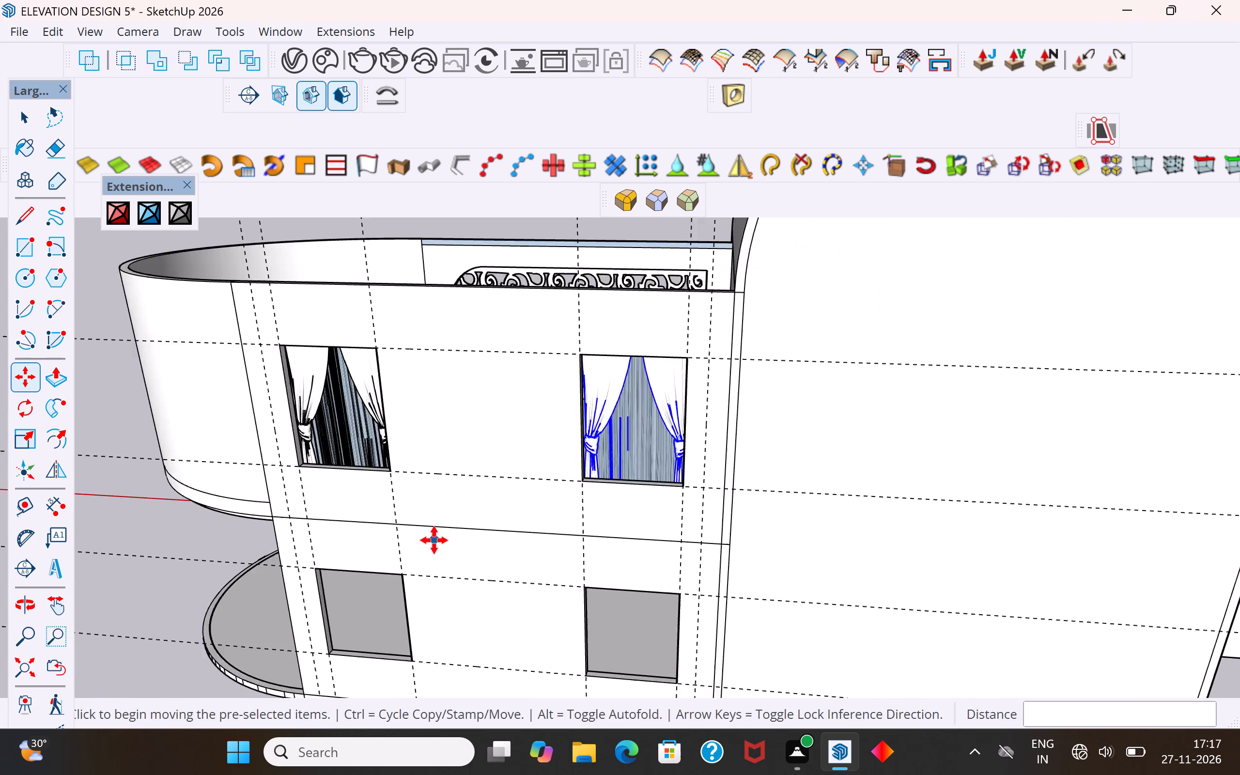
scroll(434, 540, down, 5)
middle_drag(454, 539, 568, 514)
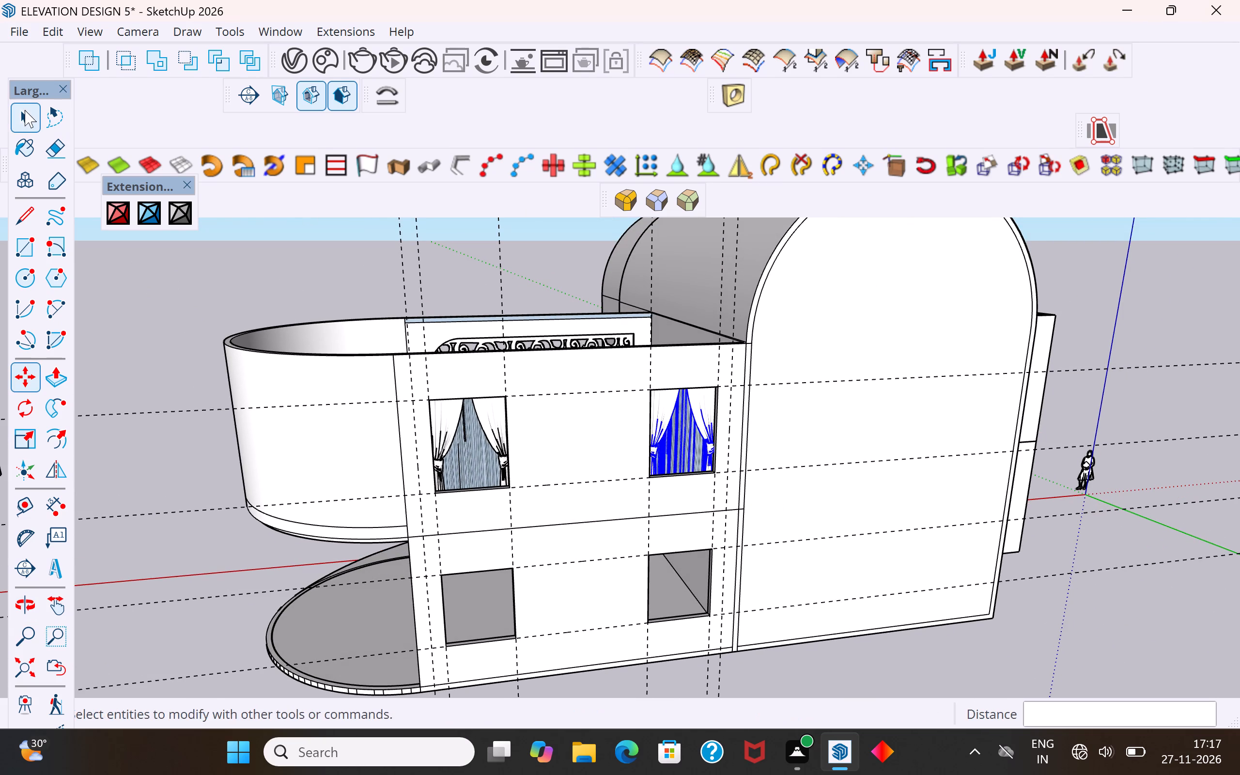
click(25, 110)
click(172, 310)
scroll(504, 468, up, 5)
middle_drag(582, 472, 494, 475)
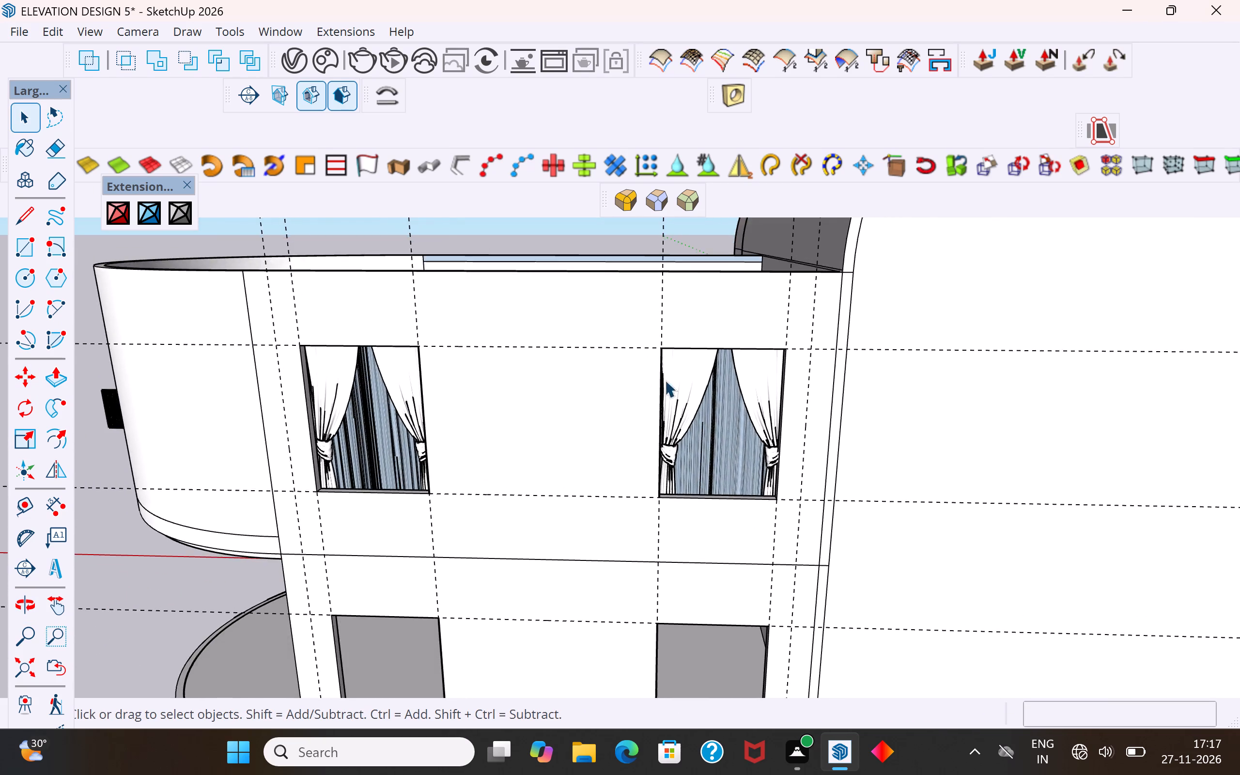
scroll(672, 378, up, 4)
scroll(544, 410, up, 1)
middle_drag(515, 412, 520, 449)
scroll(362, 400, down, 6)
middle_drag(369, 465, 382, 498)
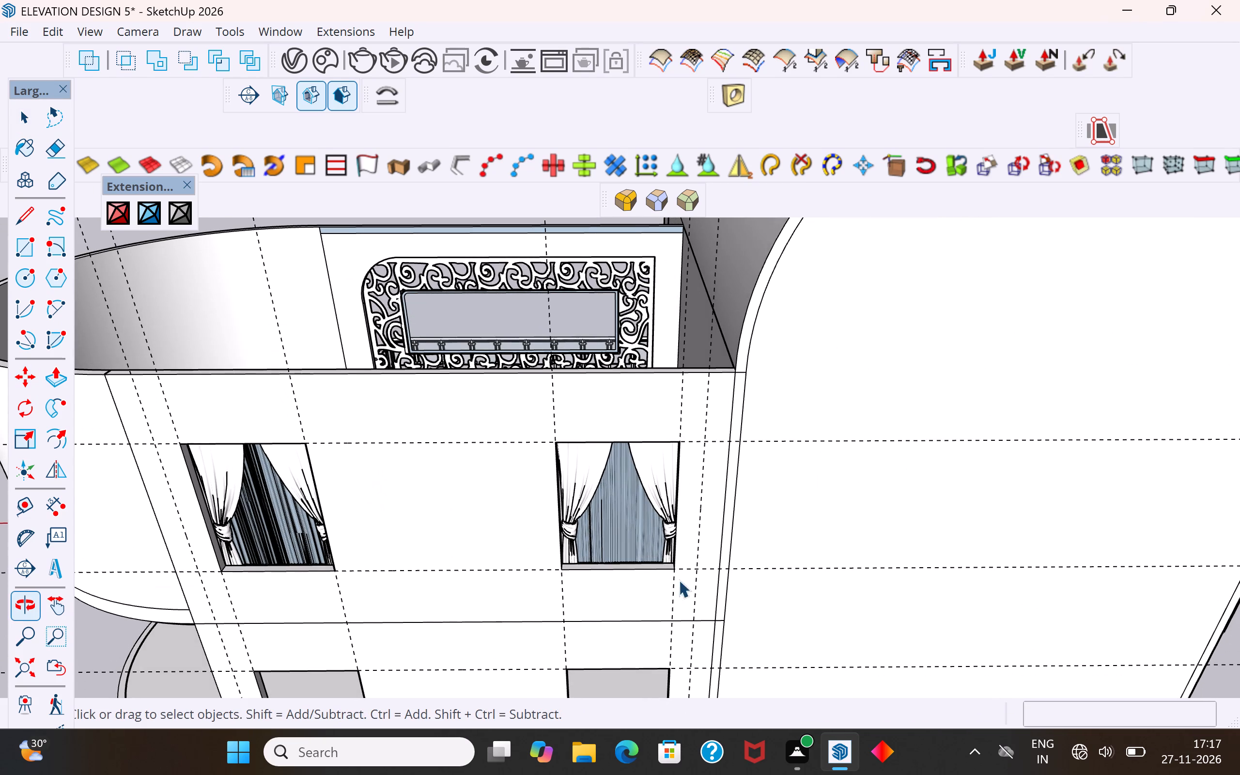
Widen the copied curtain slightly along the red axis on the side facing the first window, covering the opening's edge.
click(632, 543)
scroll(623, 521, up, 3)
middle_drag(624, 511, 628, 497)
key(s)
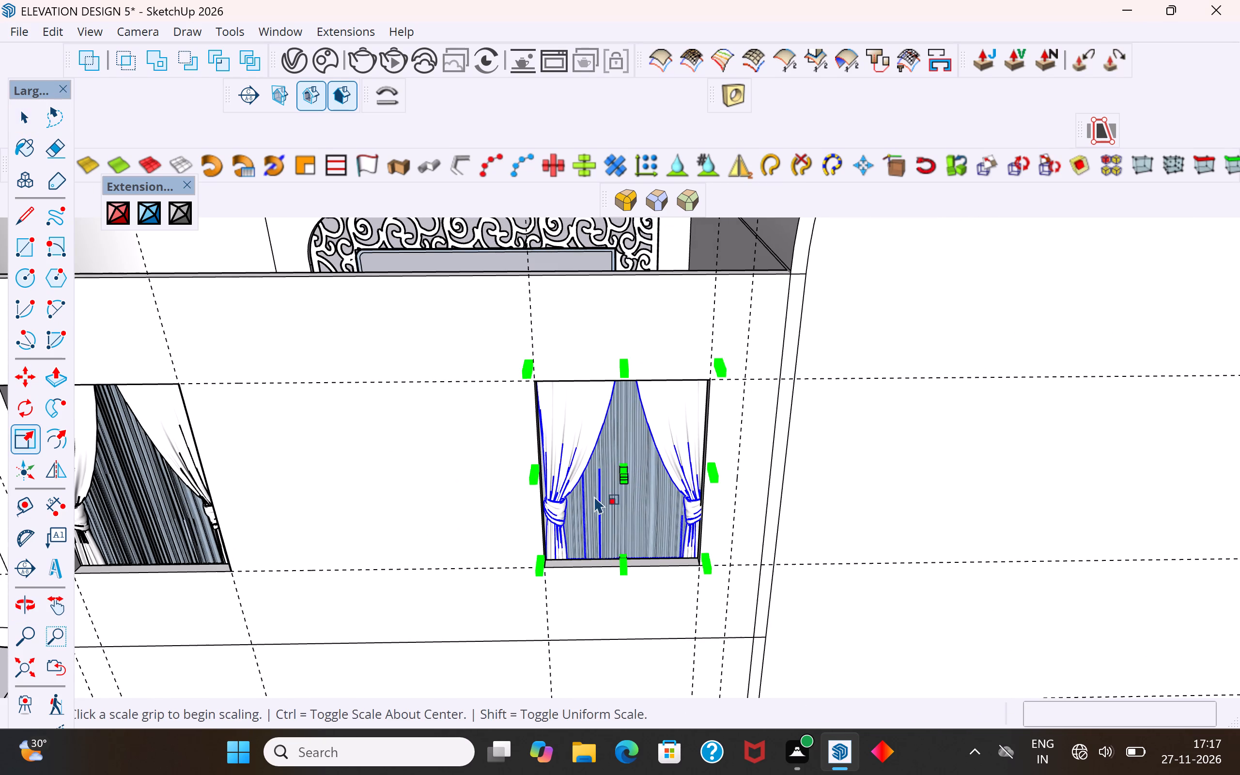
scroll(591, 493, up, 4)
middle_drag(572, 489, 531, 520)
scroll(515, 477, up, 6)
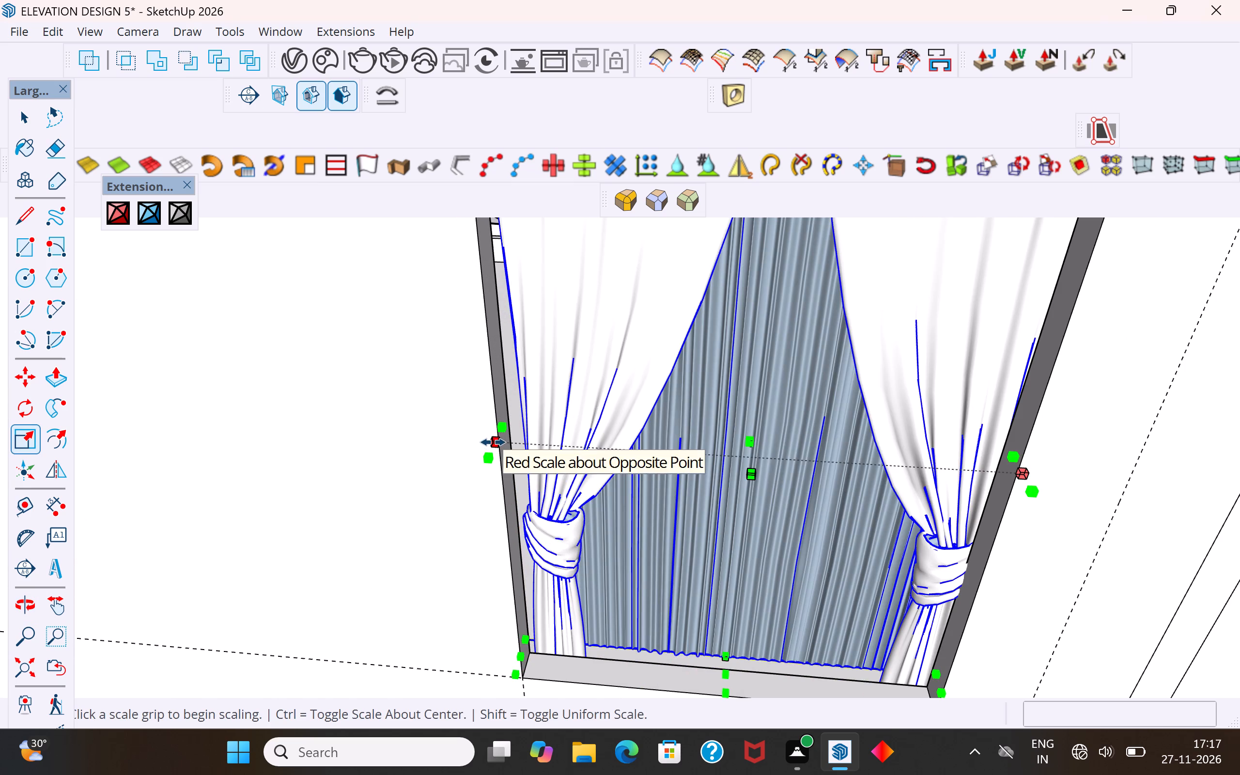
click(493, 442)
click(475, 443)
Raise the copied curtain's hem with a blue-axis scale of about 0.93, ending it near the opening's sill.
middle_drag(489, 529, 555, 477)
middle_drag(734, 650, 752, 515)
scroll(713, 523, down, 5)
middle_drag(707, 544, 705, 554)
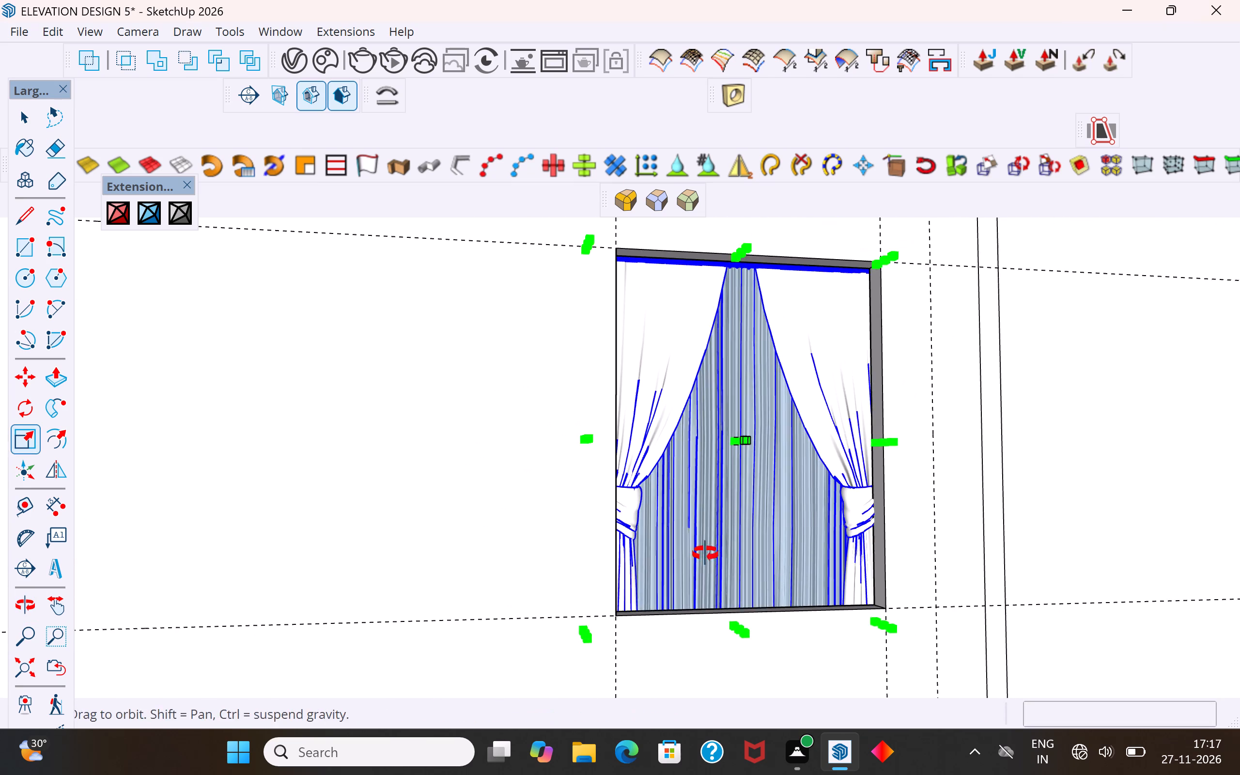
middle_drag(705, 554, 704, 600)
middle_drag(718, 648, 720, 673)
scroll(733, 652, up, 3)
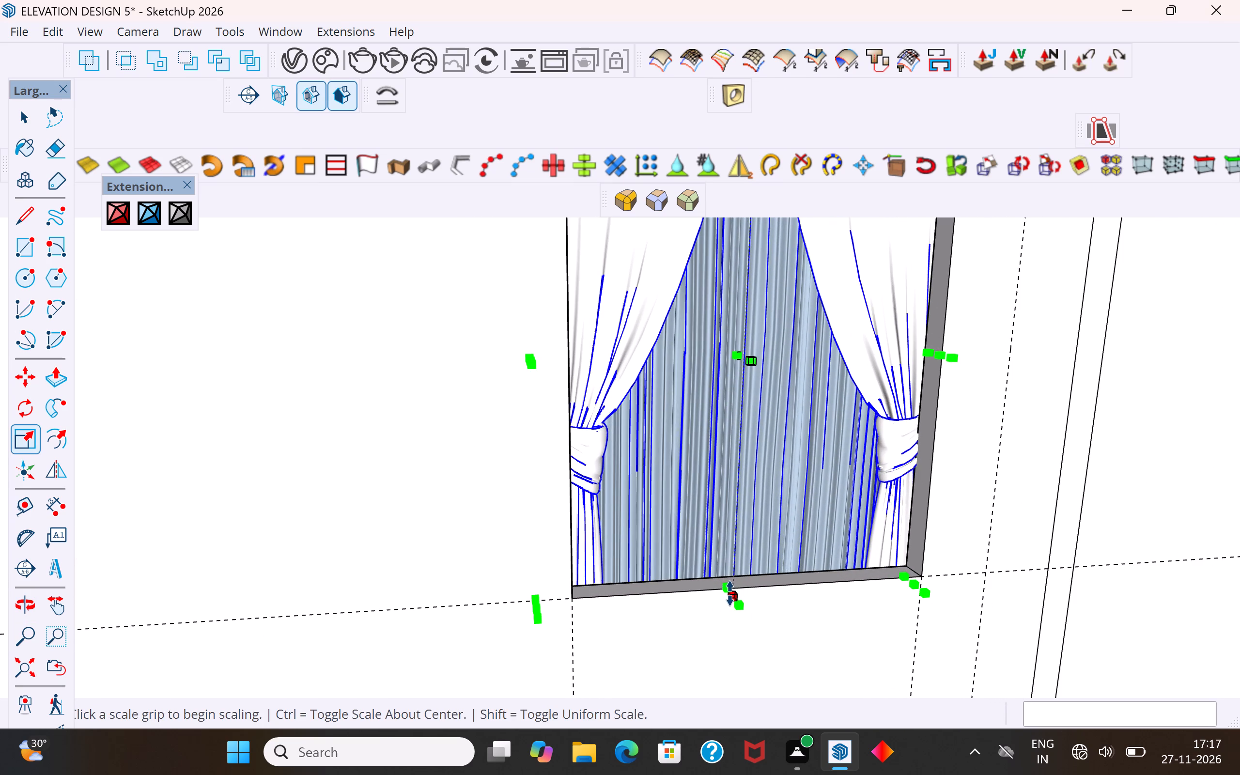
click(731, 594)
click(728, 591)
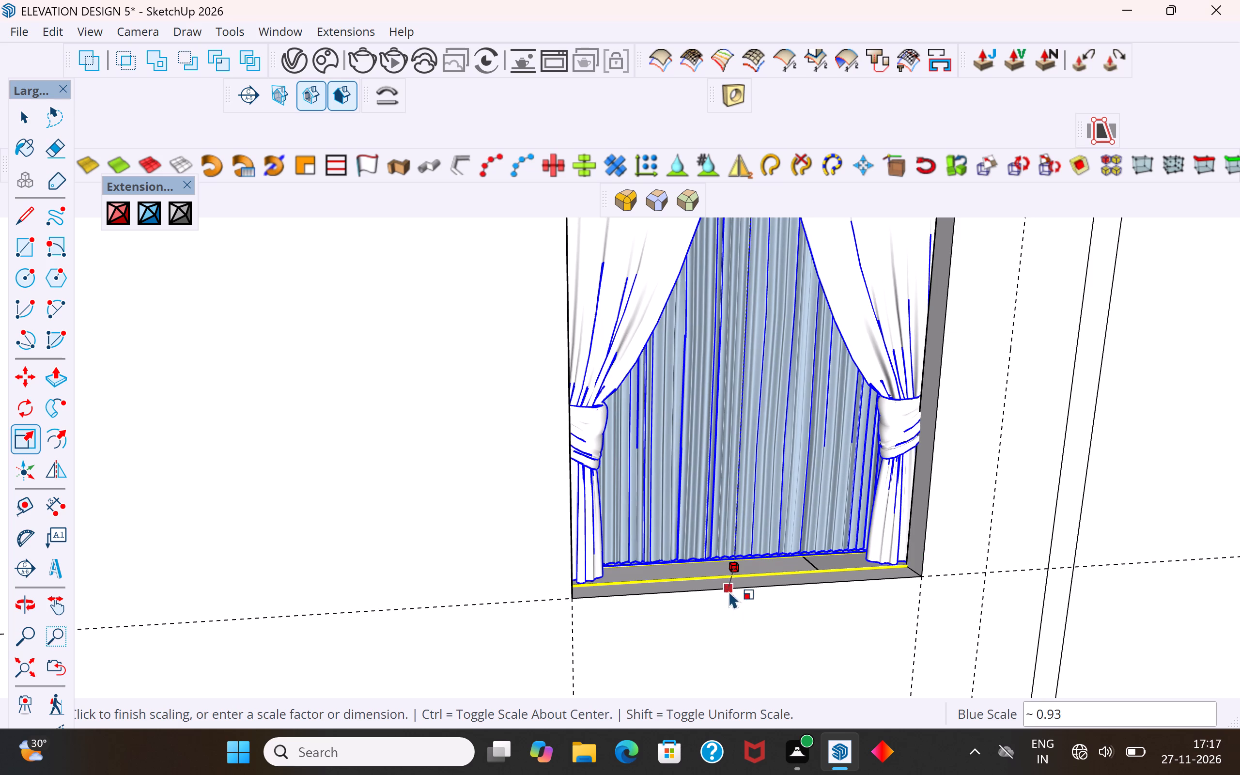
Lower the top of the copied curtain with a blue-axis scale of about 0.97, bringing its rod just below the opening's head.
middle_drag(783, 599, 746, 633)
scroll(624, 637, down, 10)
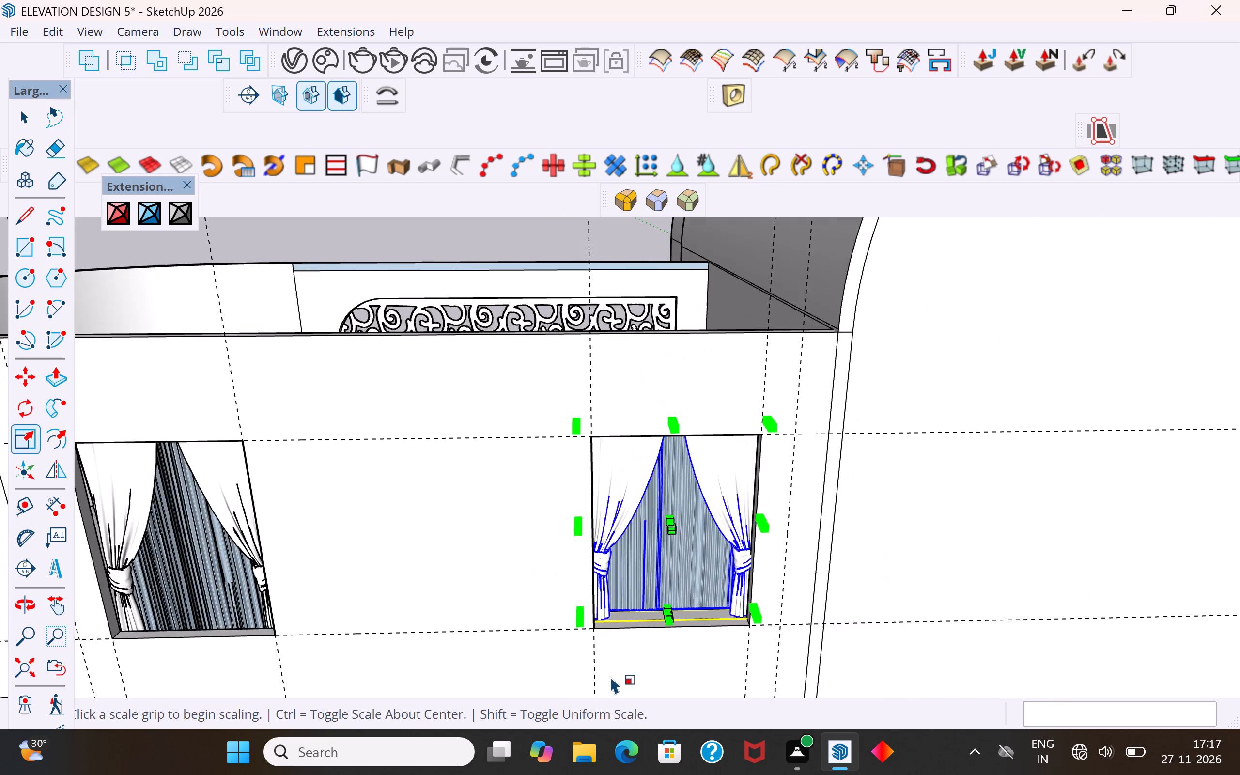
scroll(658, 462, up, 9)
middle_drag(671, 444, 729, 437)
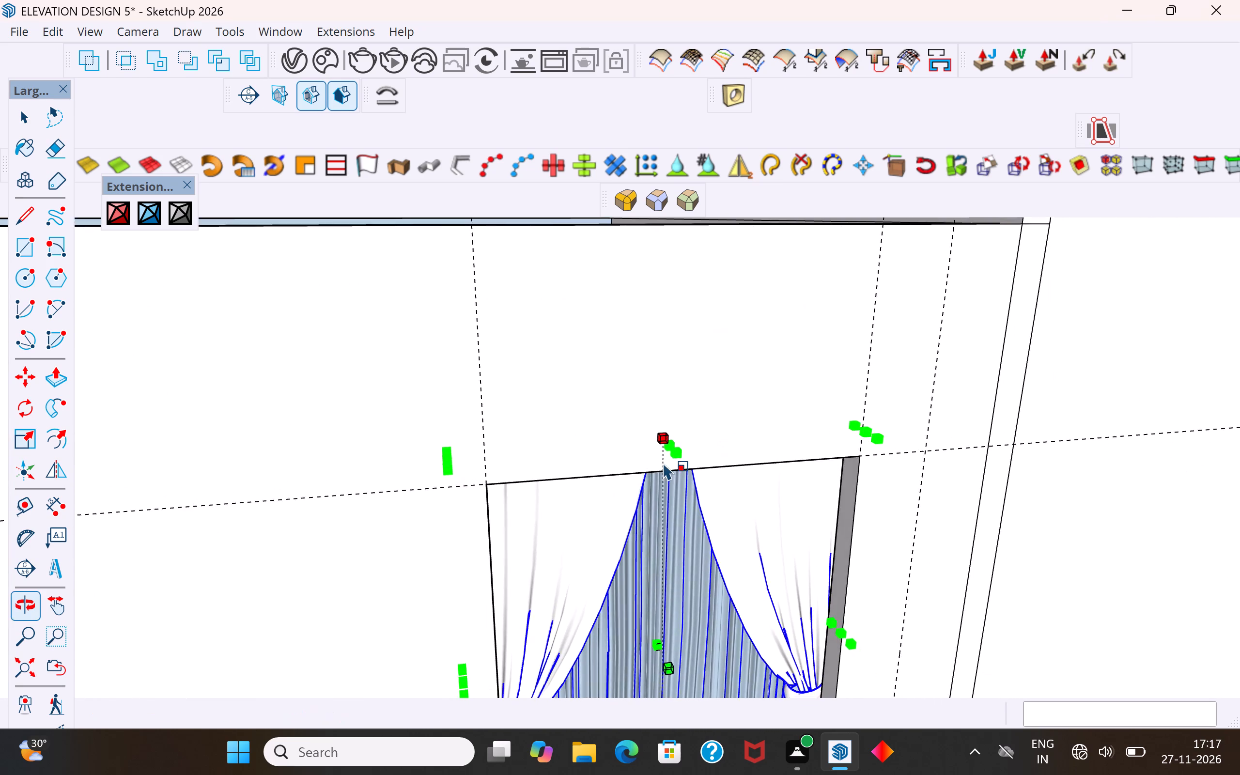
scroll(663, 458, up, 4)
scroll(556, 578, down, 4)
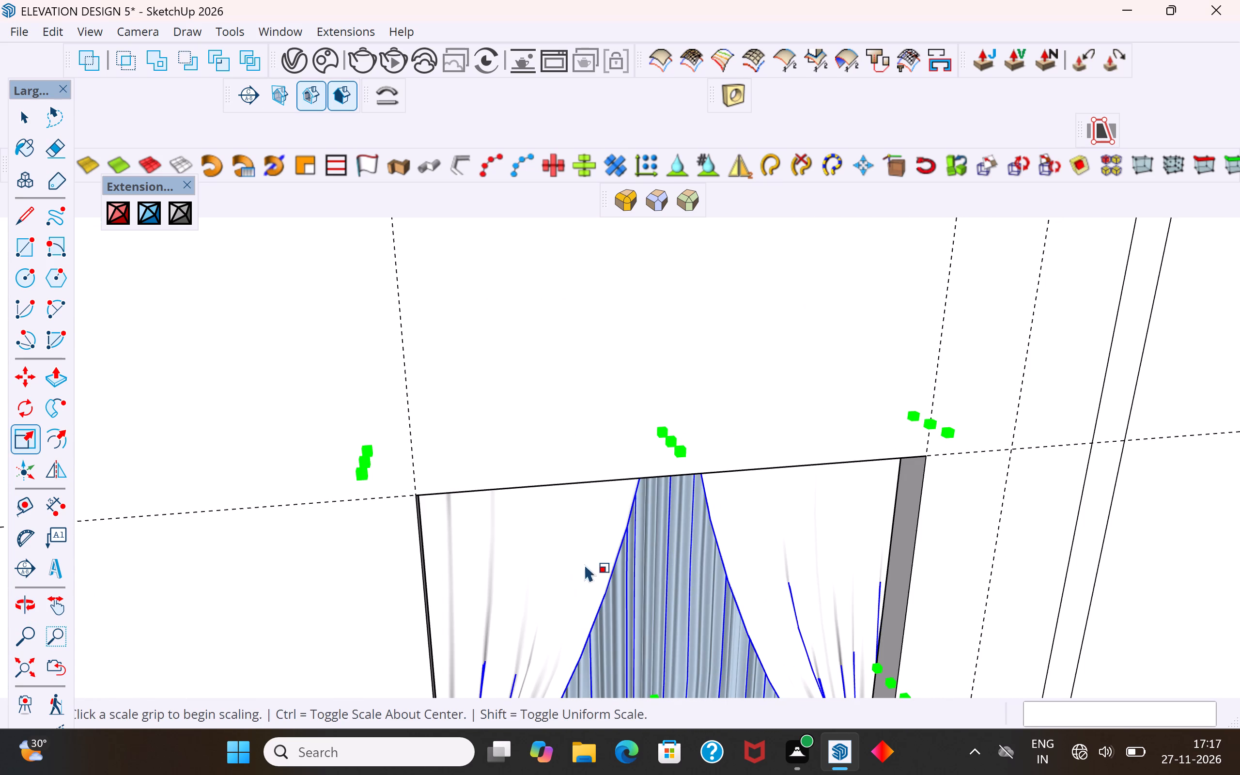
scroll(605, 551, down, 5)
middle_drag(642, 539, 683, 447)
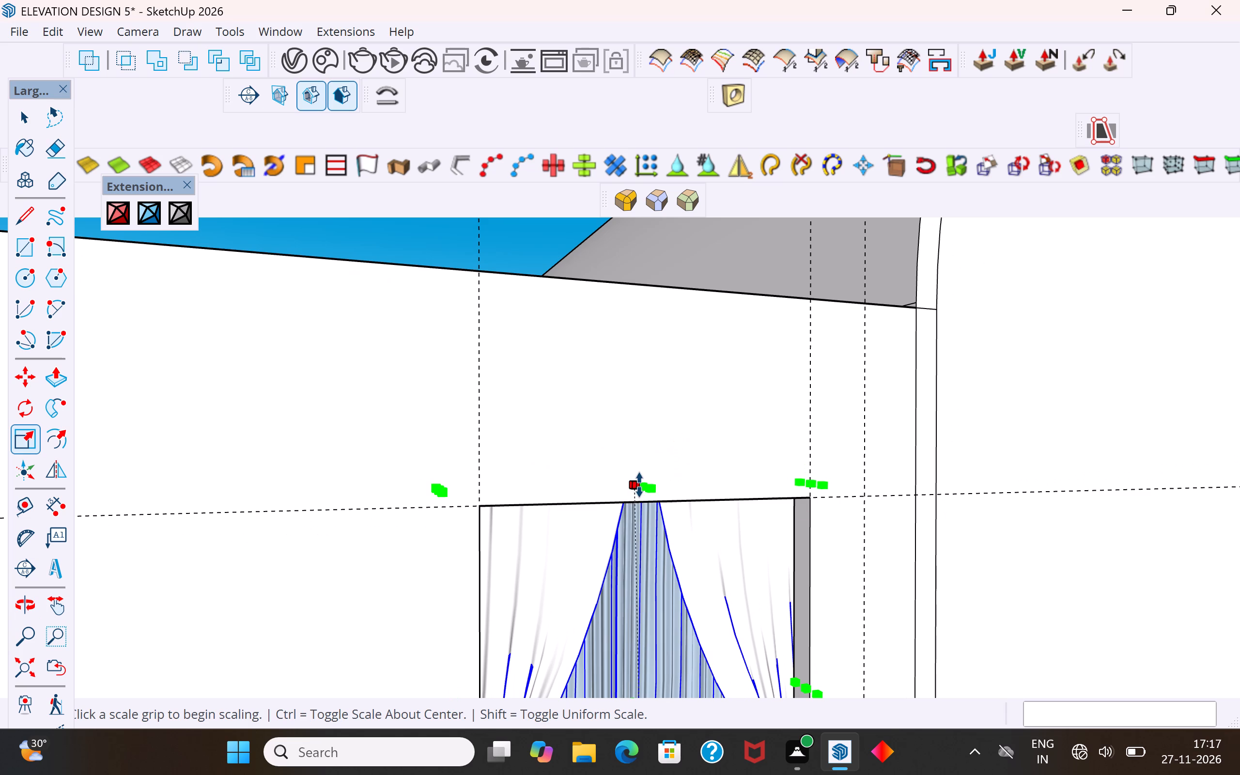
click(641, 487)
click(642, 499)
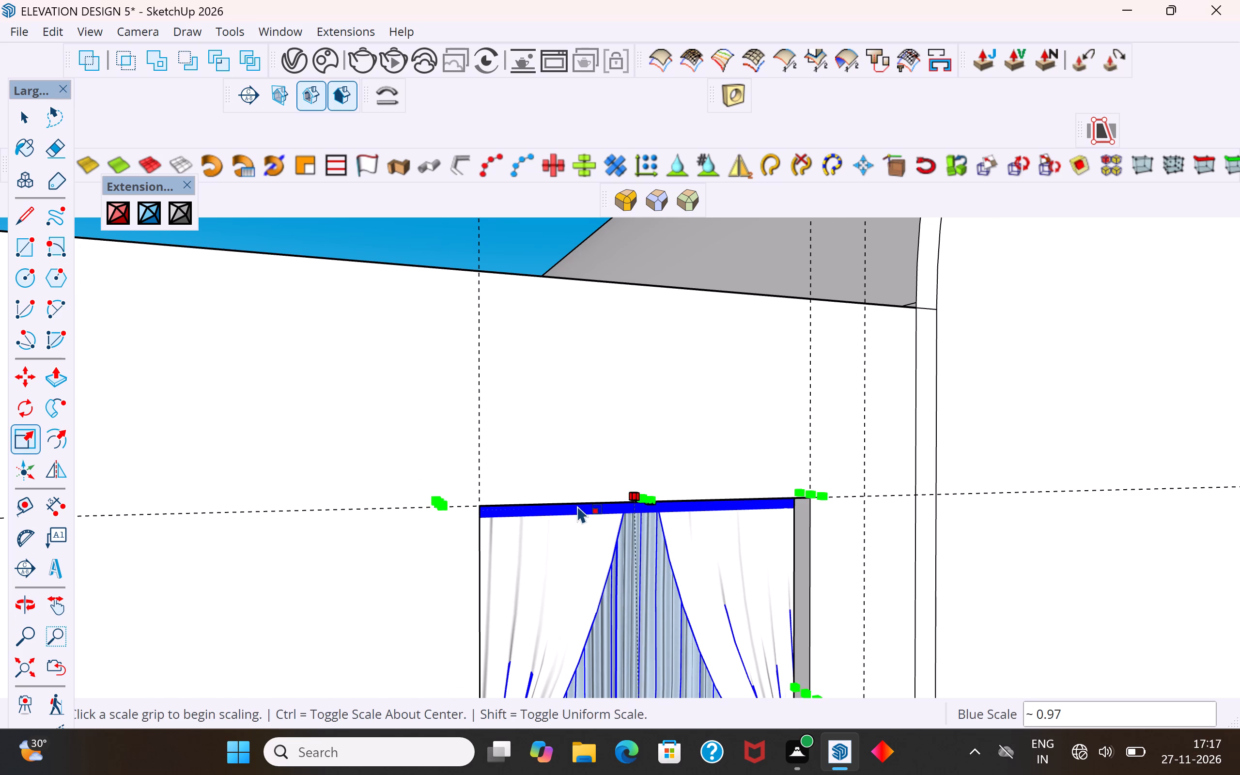
scroll(481, 471, down, 16)
middle_drag(651, 517, 586, 519)
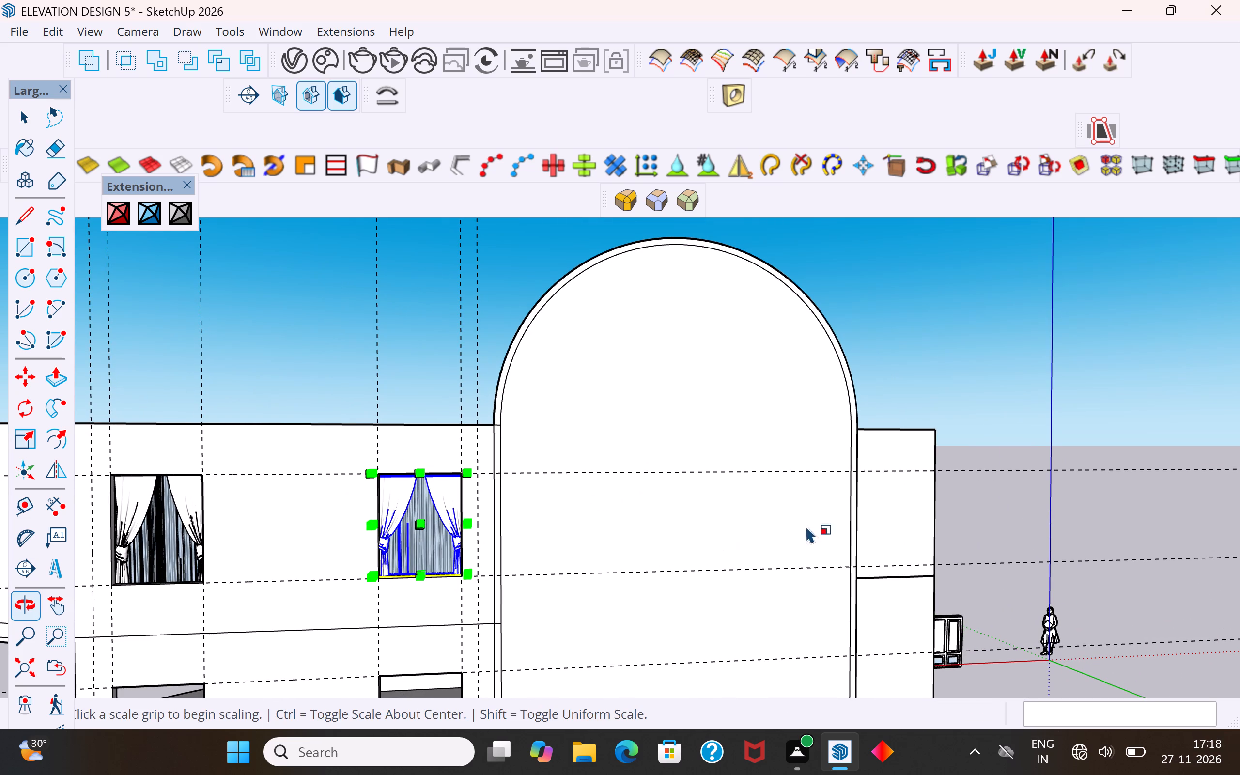
click(34, 120)
click(274, 326)
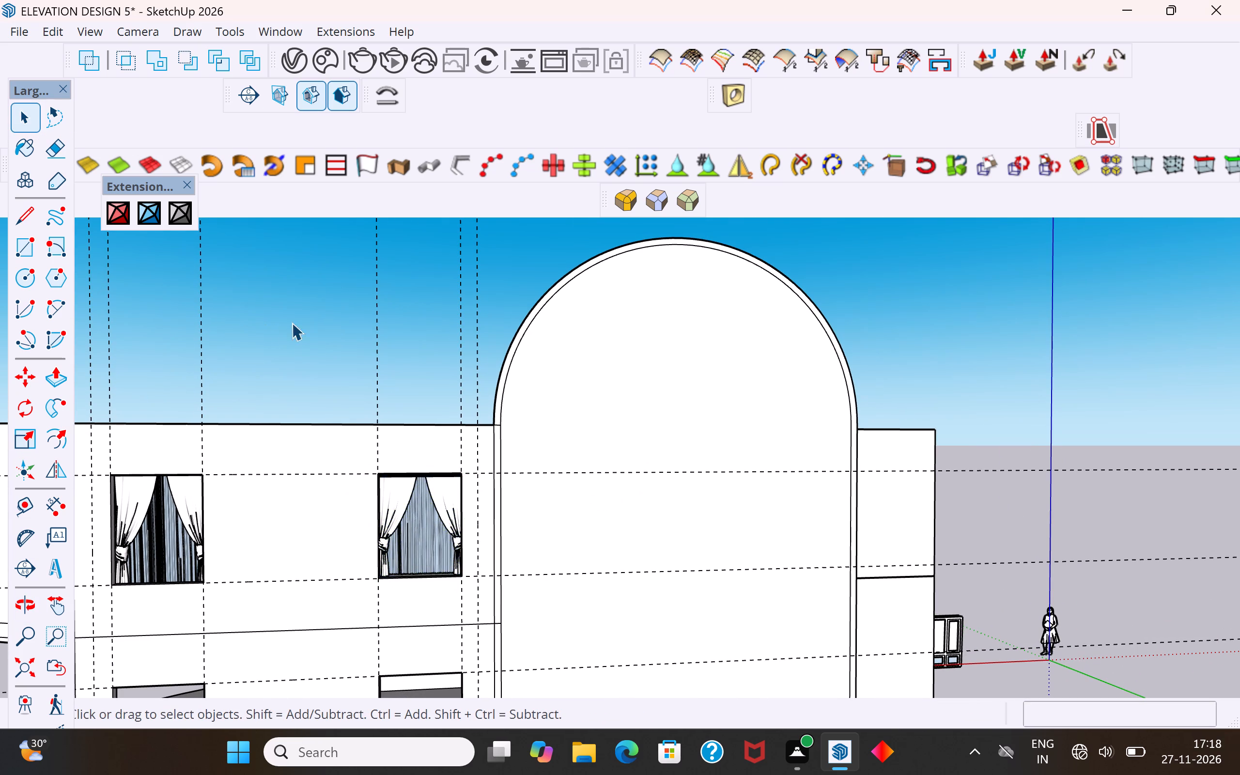
Compare how the two upper-floor curtains sit at the heads and sills of their openings from outside.
scroll(606, 391, down, 5)
middle_drag(629, 434, 589, 490)
scroll(447, 537, up, 9)
scroll(889, 472, down, 2)
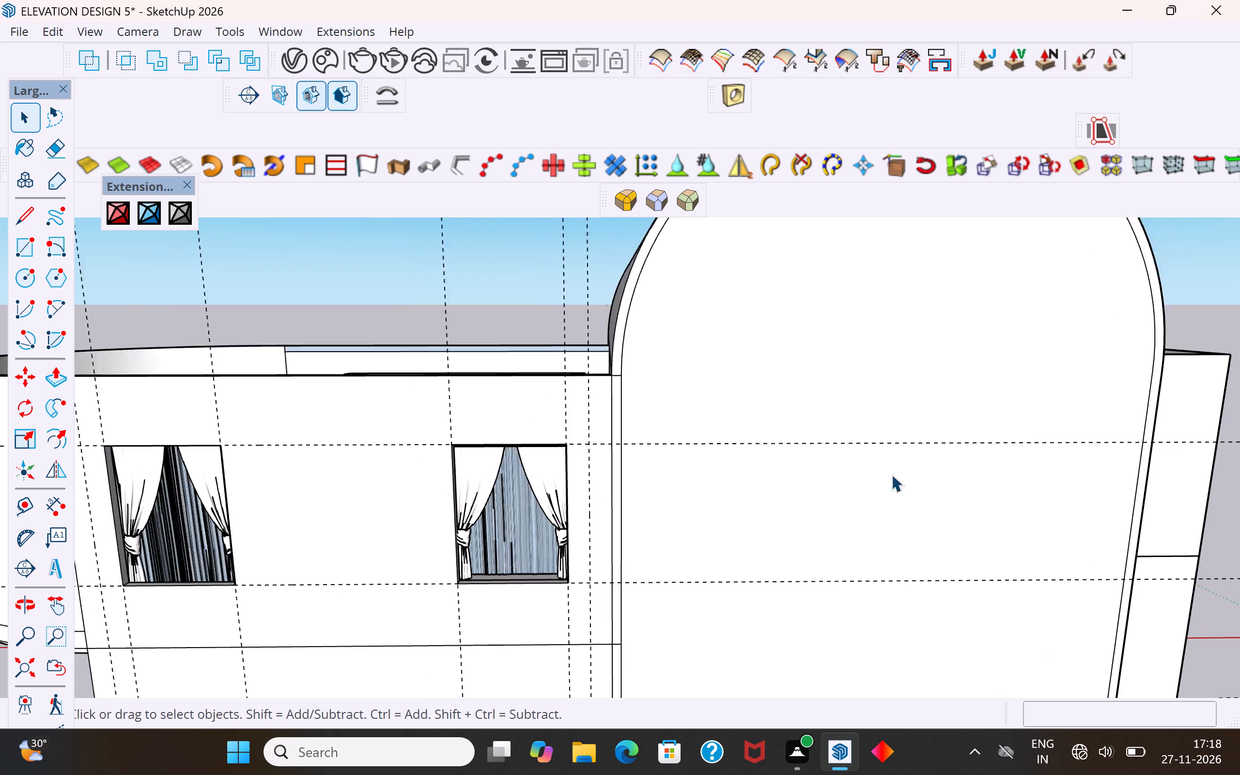
scroll(891, 474, down, 9)
middle_drag(900, 516, 805, 536)
scroll(790, 531, down, 1)
scroll(532, 514, up, 9)
middle_drag(573, 443, 587, 361)
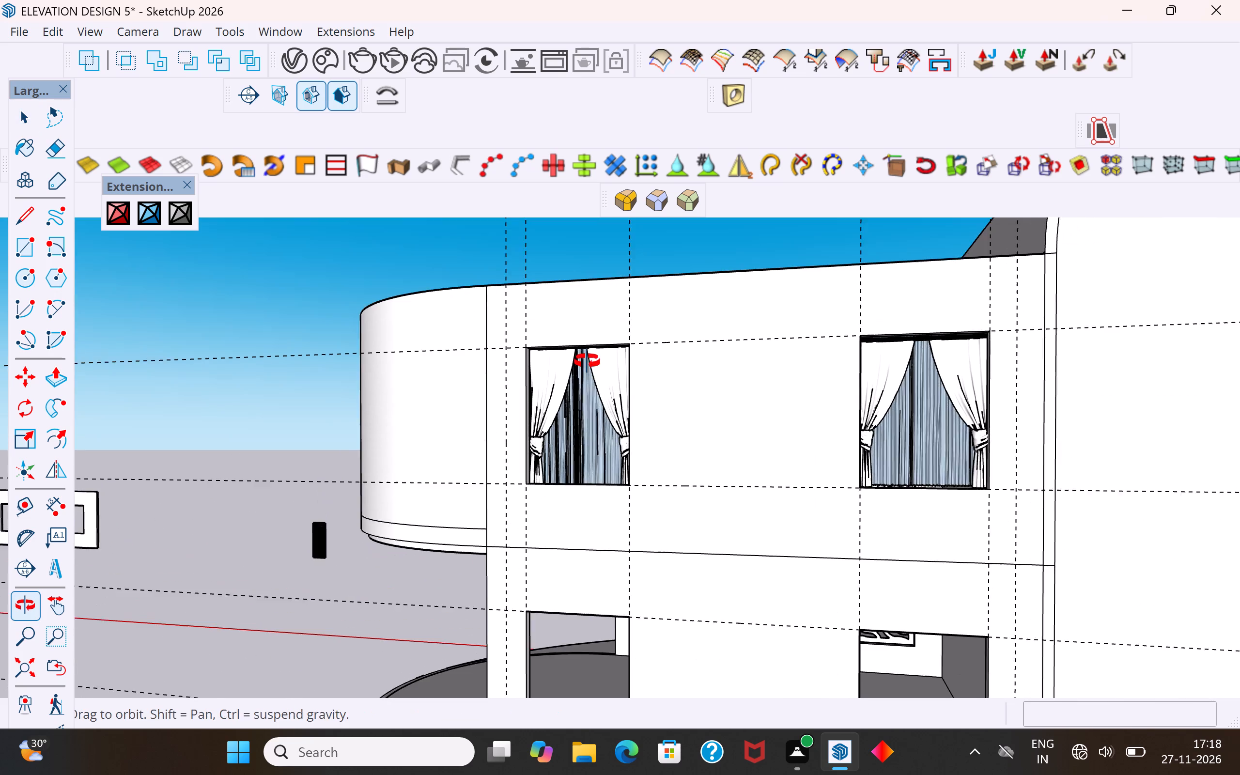
middle_drag(587, 361, 587, 360)
Stretch the copied curtain's top slightly upward along the blue axis, closing the gap at the head of its opening.
scroll(901, 322, up, 10)
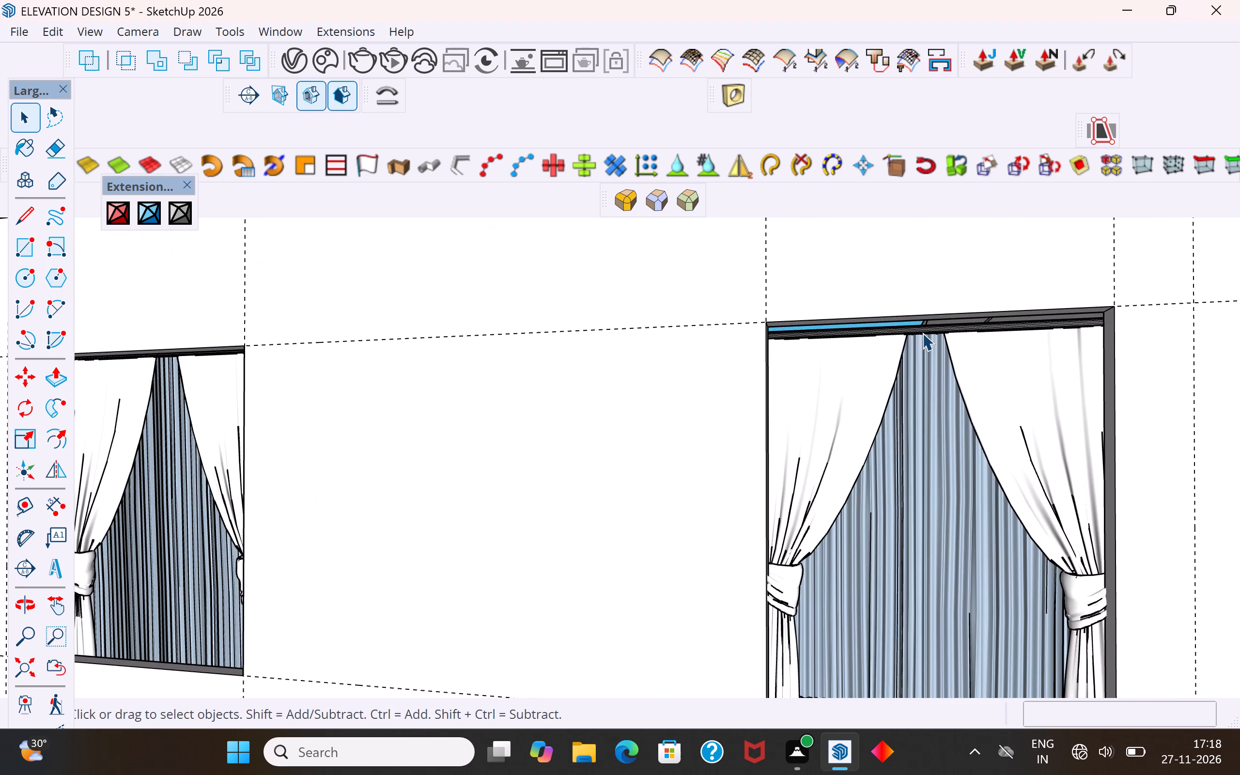
click(922, 333)
key(s)
middle_drag(921, 361, 962, 502)
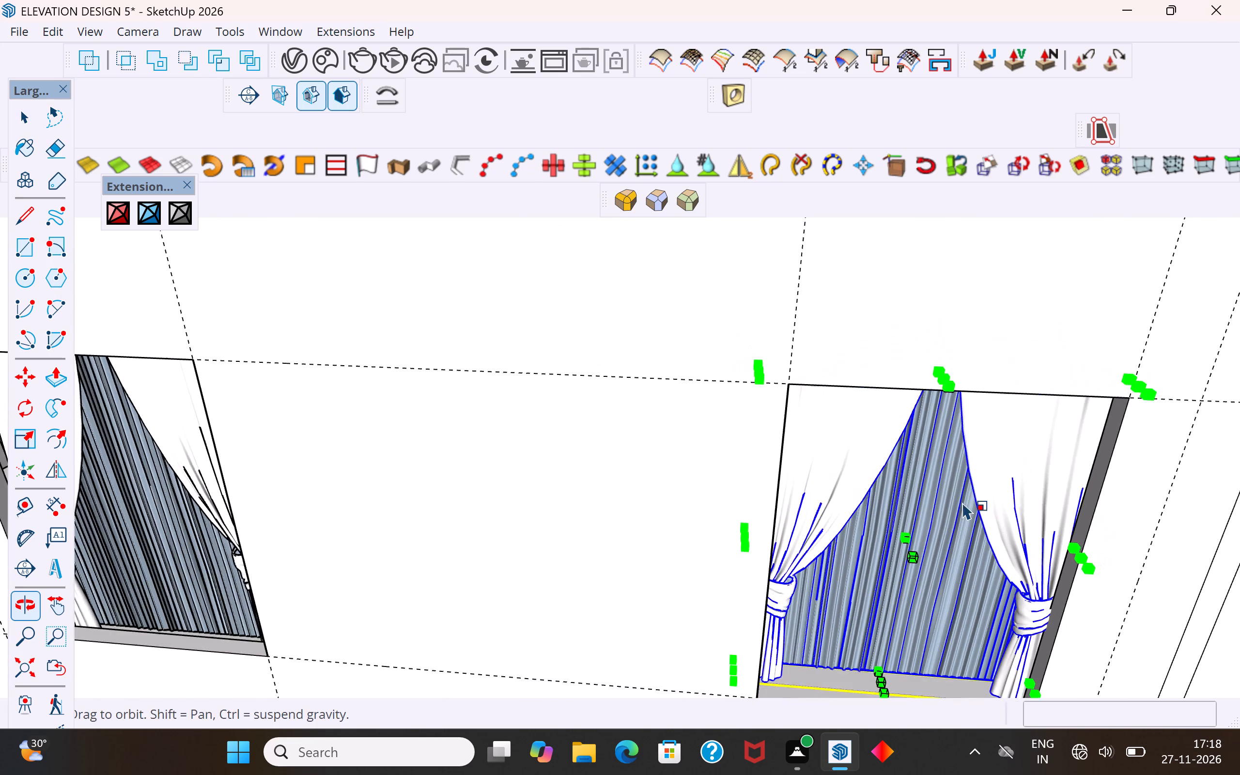
middle_drag(962, 502, 962, 503)
scroll(938, 388, up, 3)
middle_drag(941, 384, 909, 331)
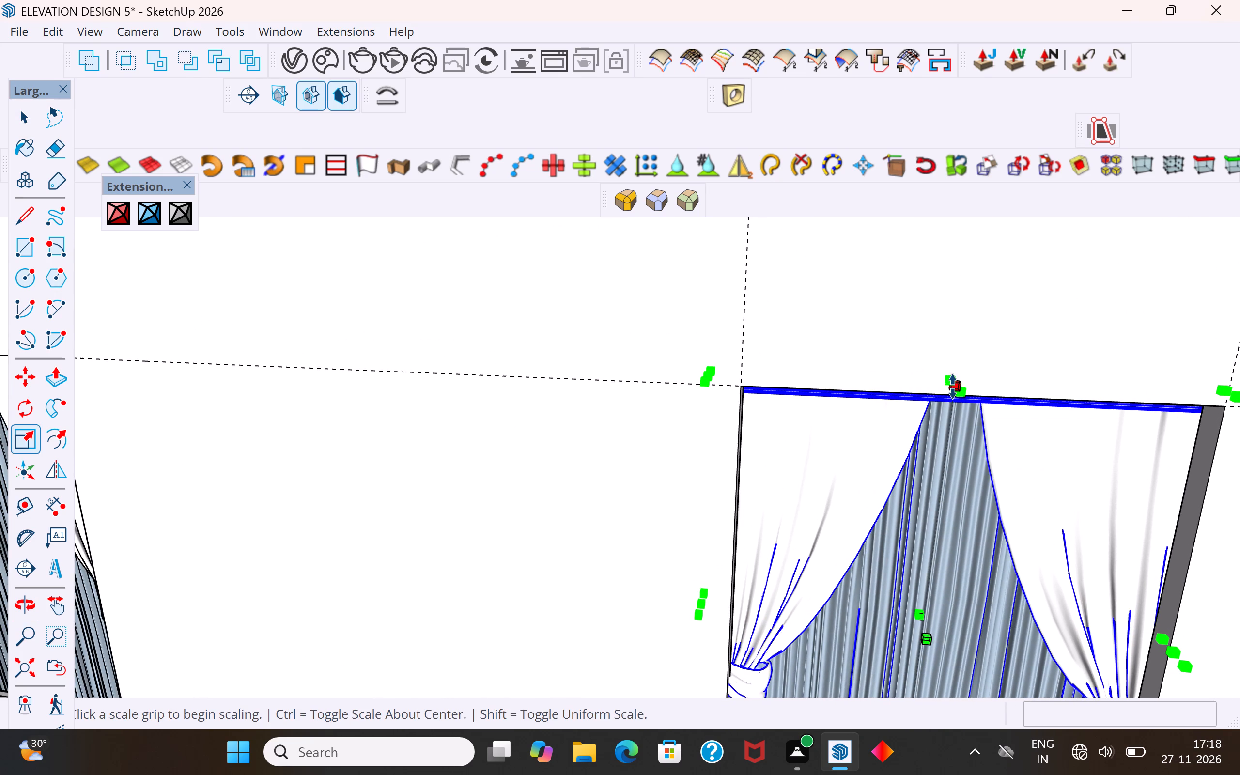
click(953, 387)
click(954, 378)
scroll(670, 428, down, 14)
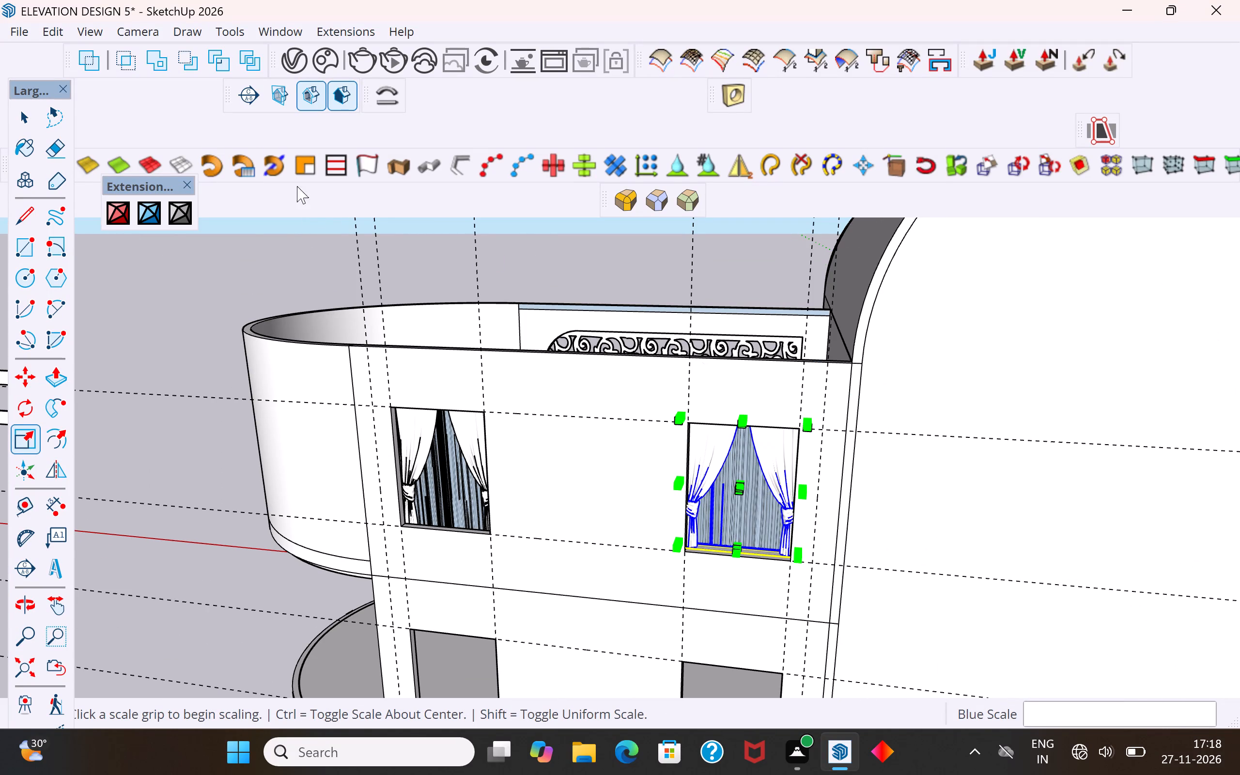
click(21, 122)
click(147, 295)
Copy both upper-floor curtains straight down about 12' 4 1/8", from the upper opening's top corner to the matching lower opening's corner.
scroll(321, 391, down, 12)
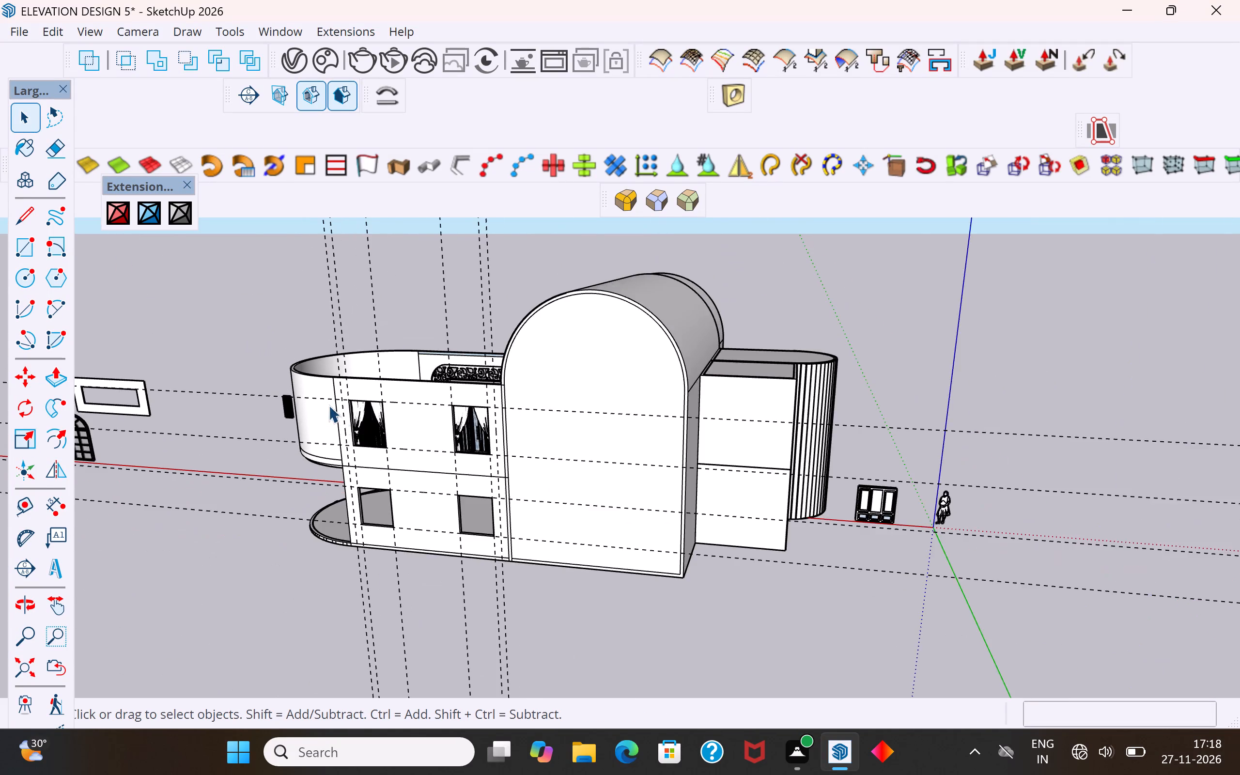
middle_drag(467, 475, 537, 458)
scroll(370, 397, up, 4)
click(409, 438)
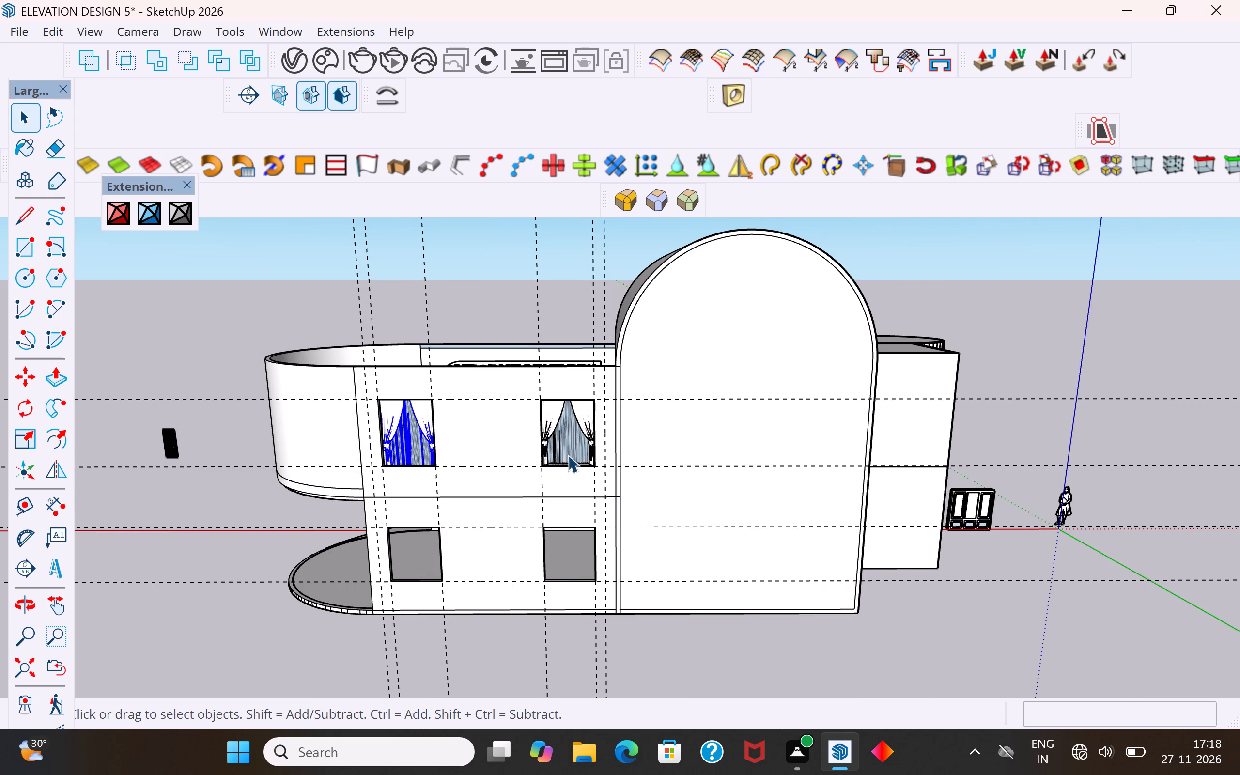
shift+click(569, 446)
scroll(375, 399, up, 7)
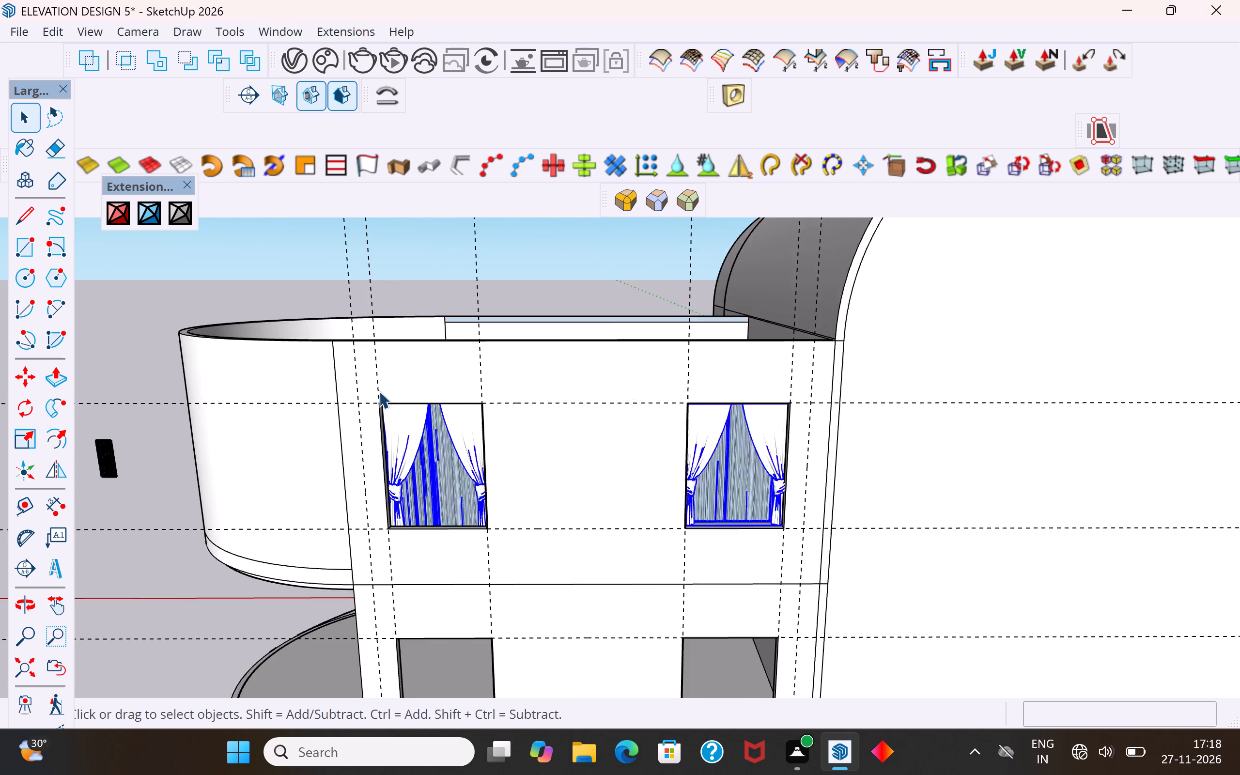
scroll(379, 391, up, 1)
key(m)
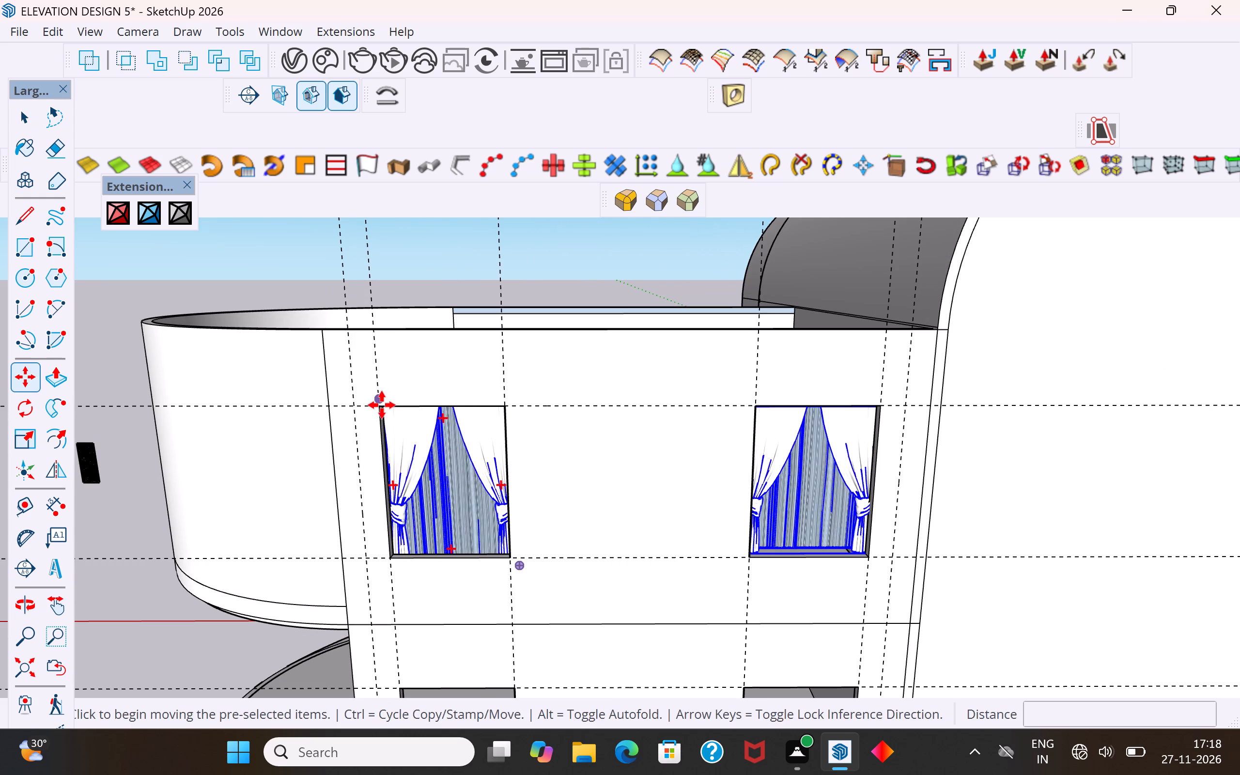
click(380, 405)
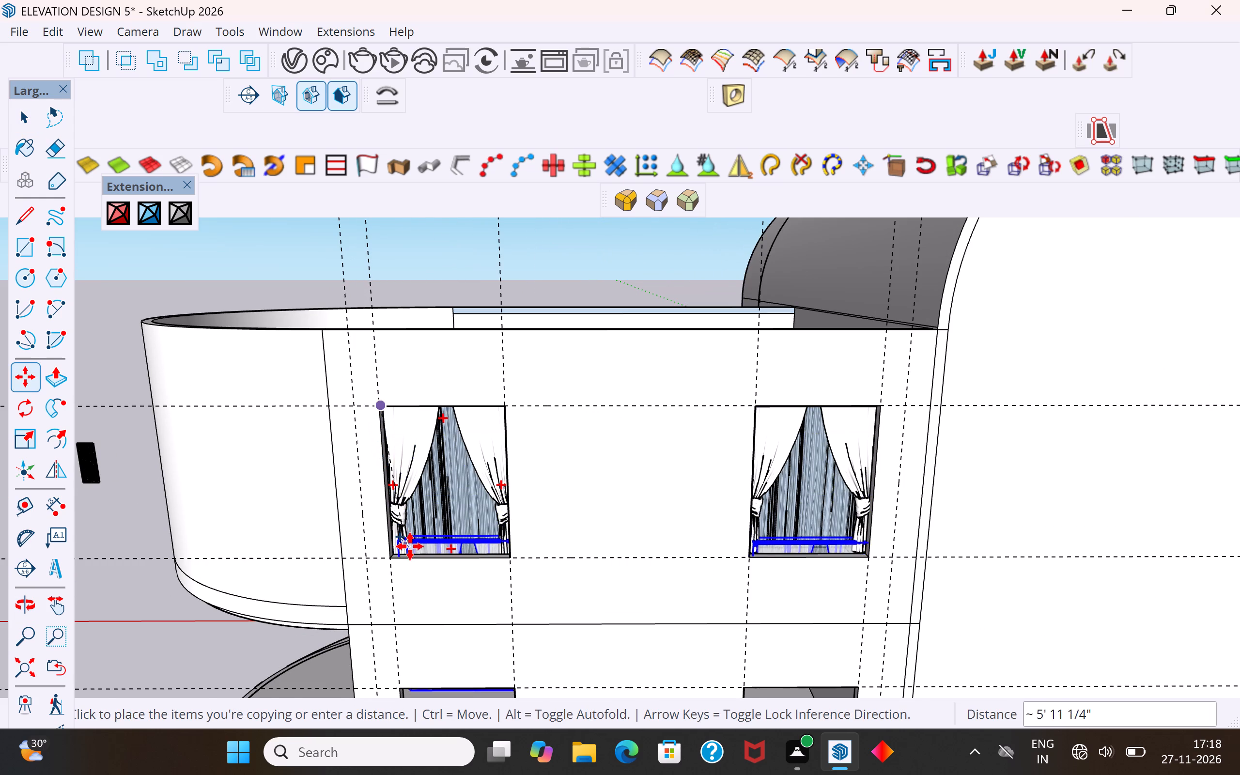
scroll(408, 558, down, 5)
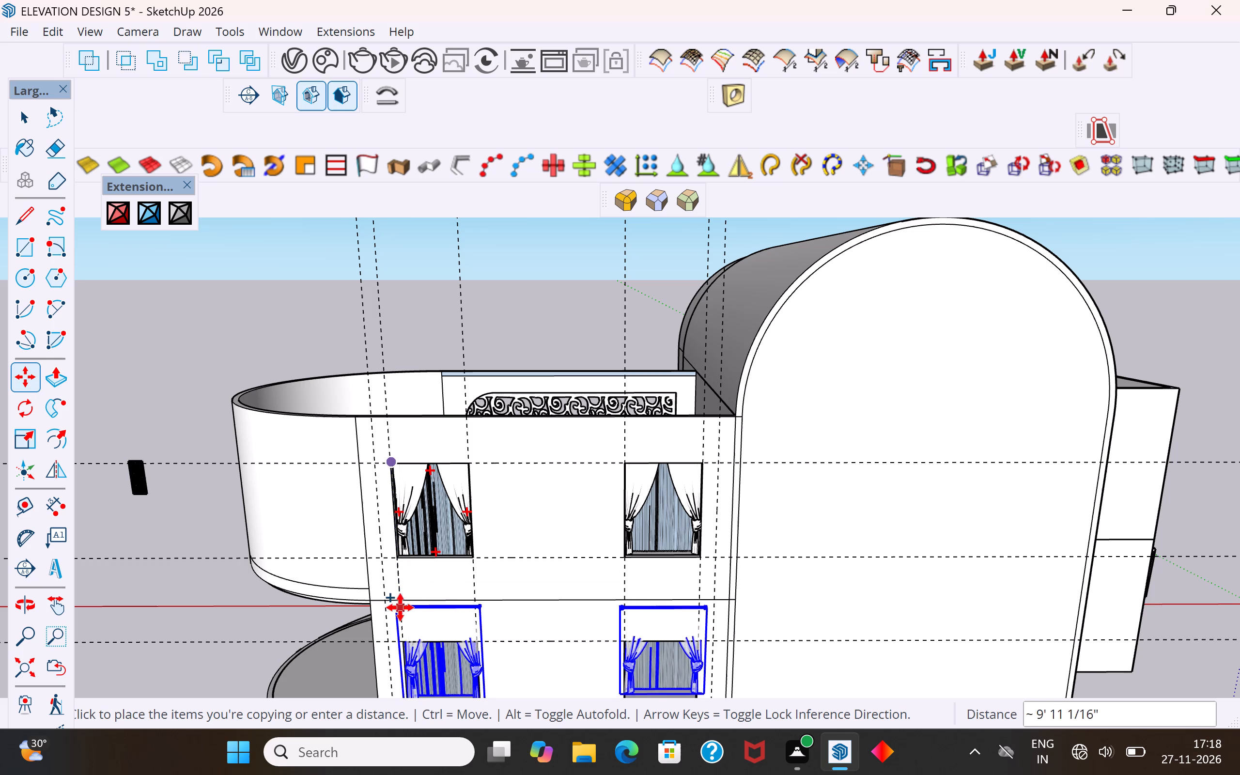
scroll(402, 603, up, 2)
scroll(1239, 774, down, 5)
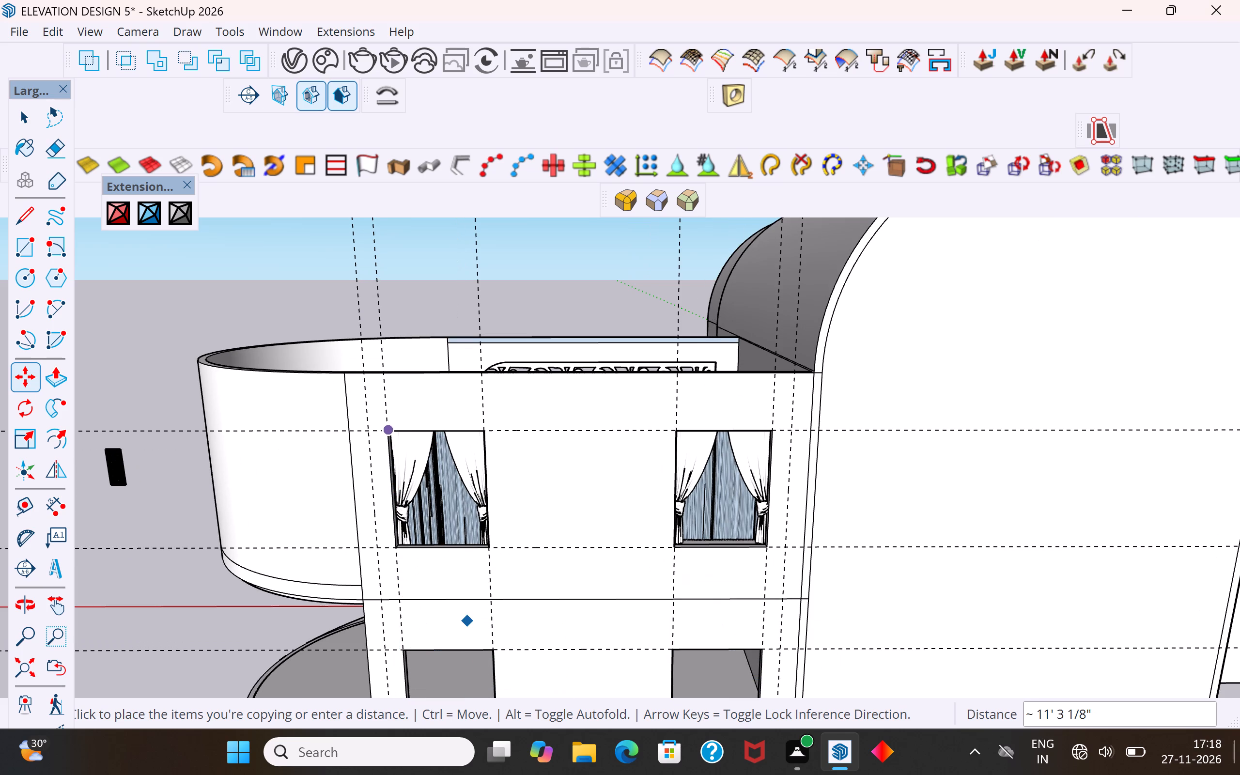
scroll(1239, 774, down, 5)
scroll(539, 484, down, 10)
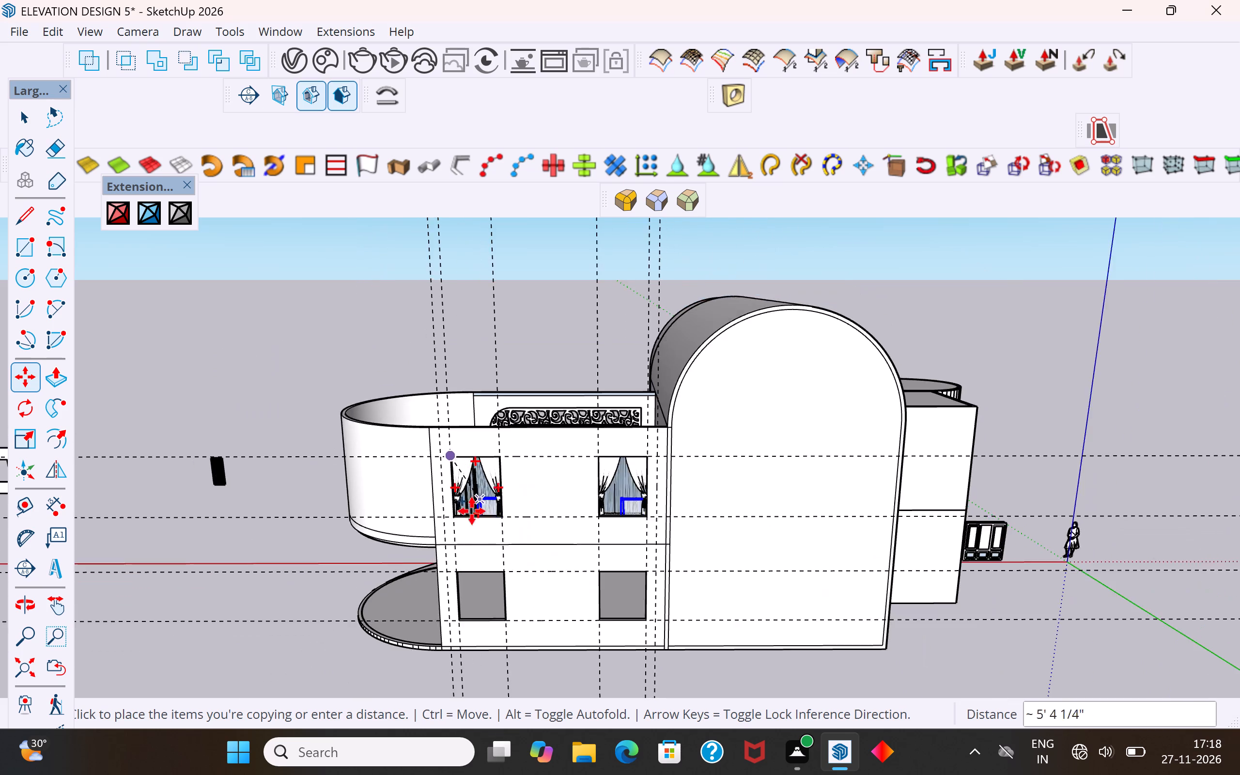
scroll(472, 511, down, 2)
scroll(475, 553, up, 17)
scroll(474, 563, down, 4)
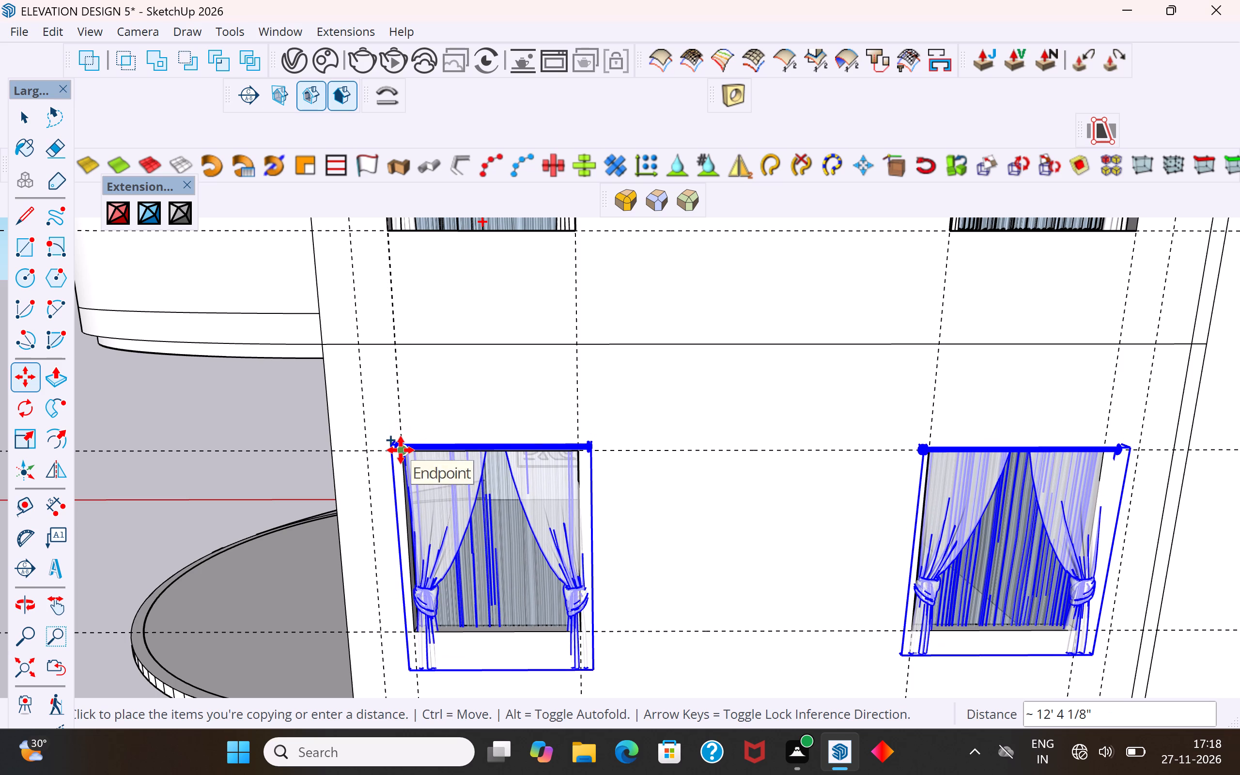
click(401, 450)
Move the two copied lower-floor curtains inward through their openings to the room side of the wall.
middle_drag(474, 548, 711, 588)
scroll(720, 527, up, 8)
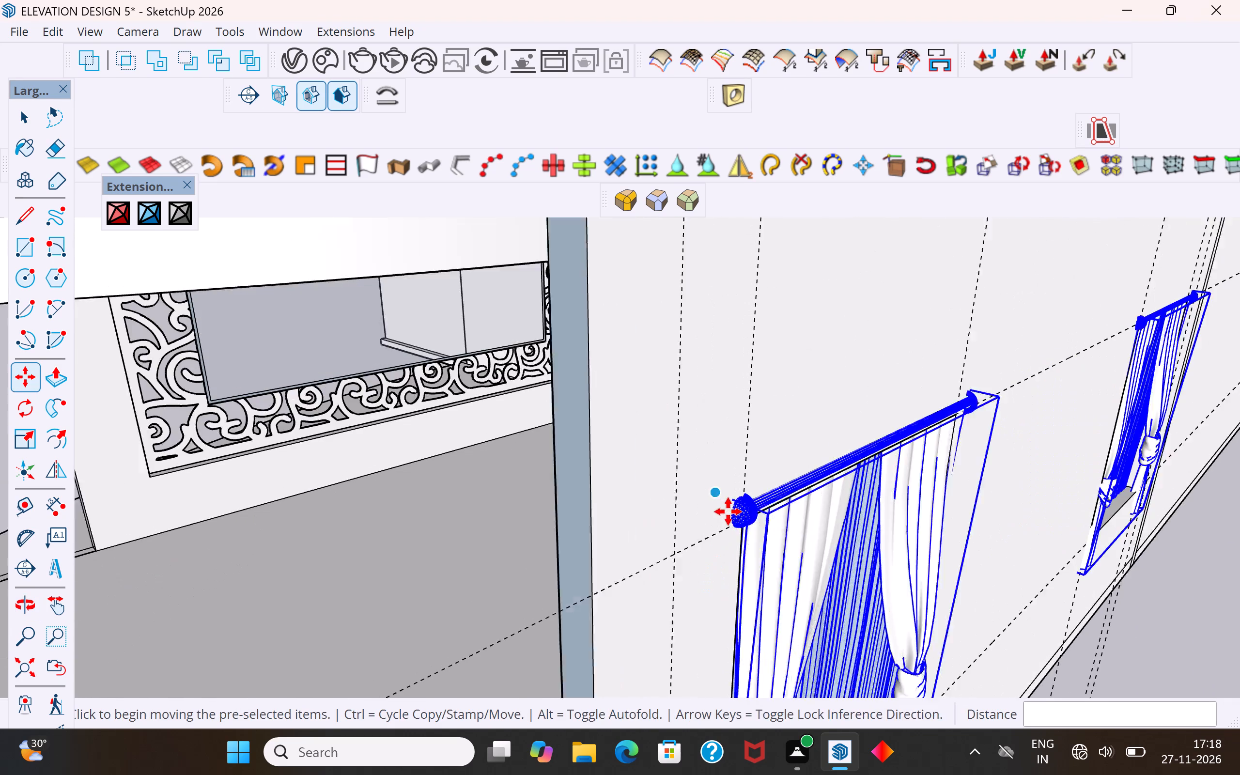
scroll(728, 511, up, 2)
middle_drag(761, 541, 812, 560)
click(824, 517)
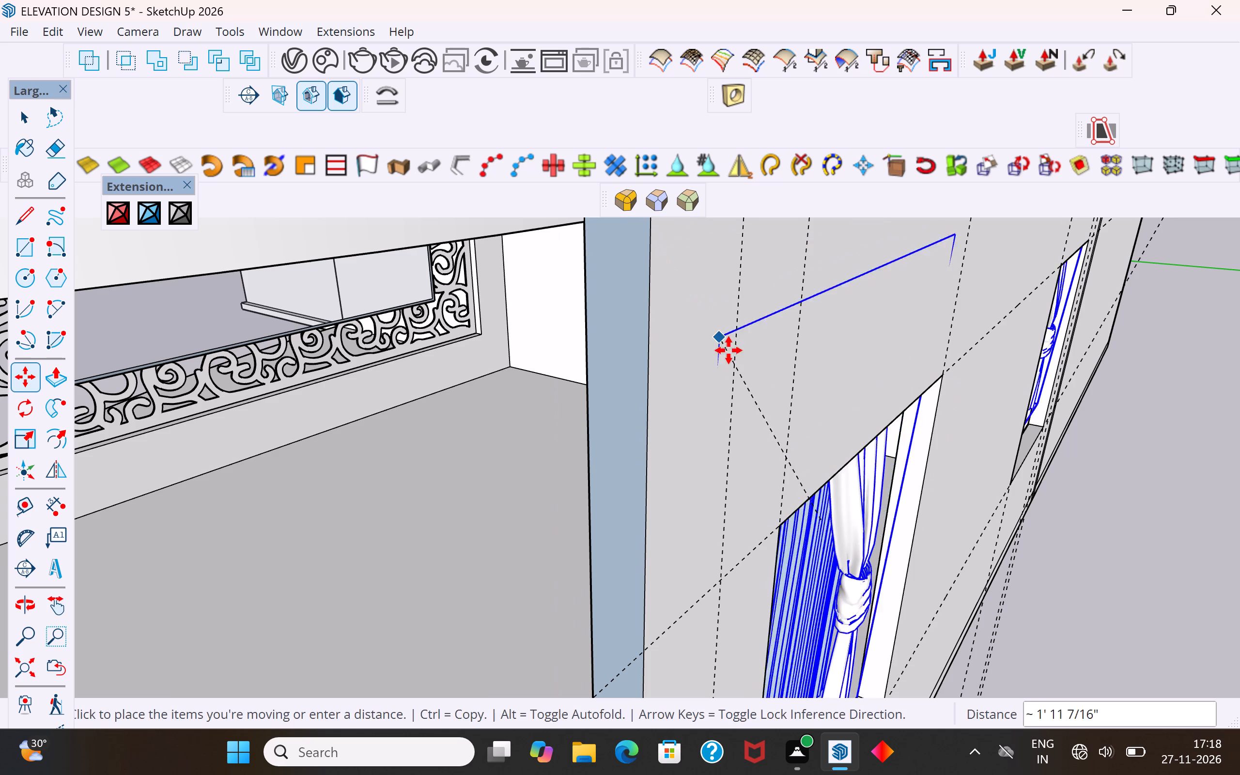
click(785, 520)
scroll(613, 471, down, 4)
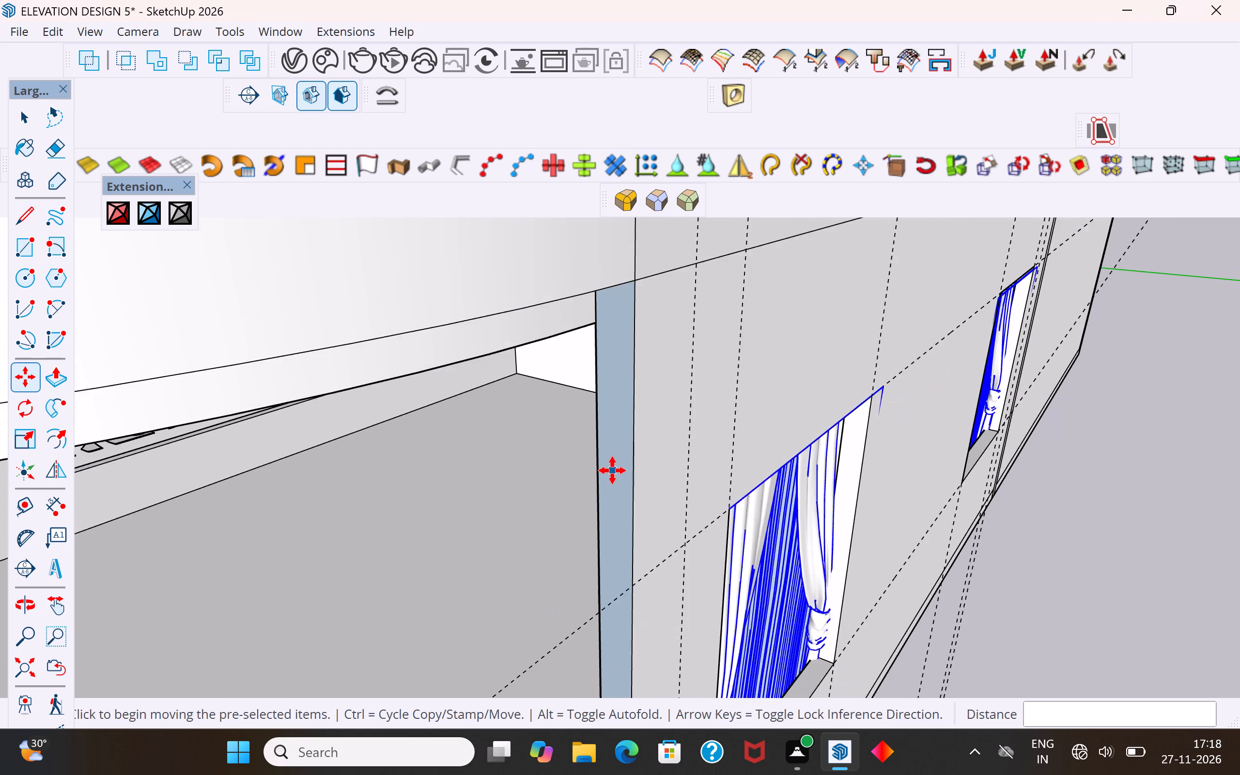
scroll(612, 470, down, 13)
middle_drag(798, 511, 517, 392)
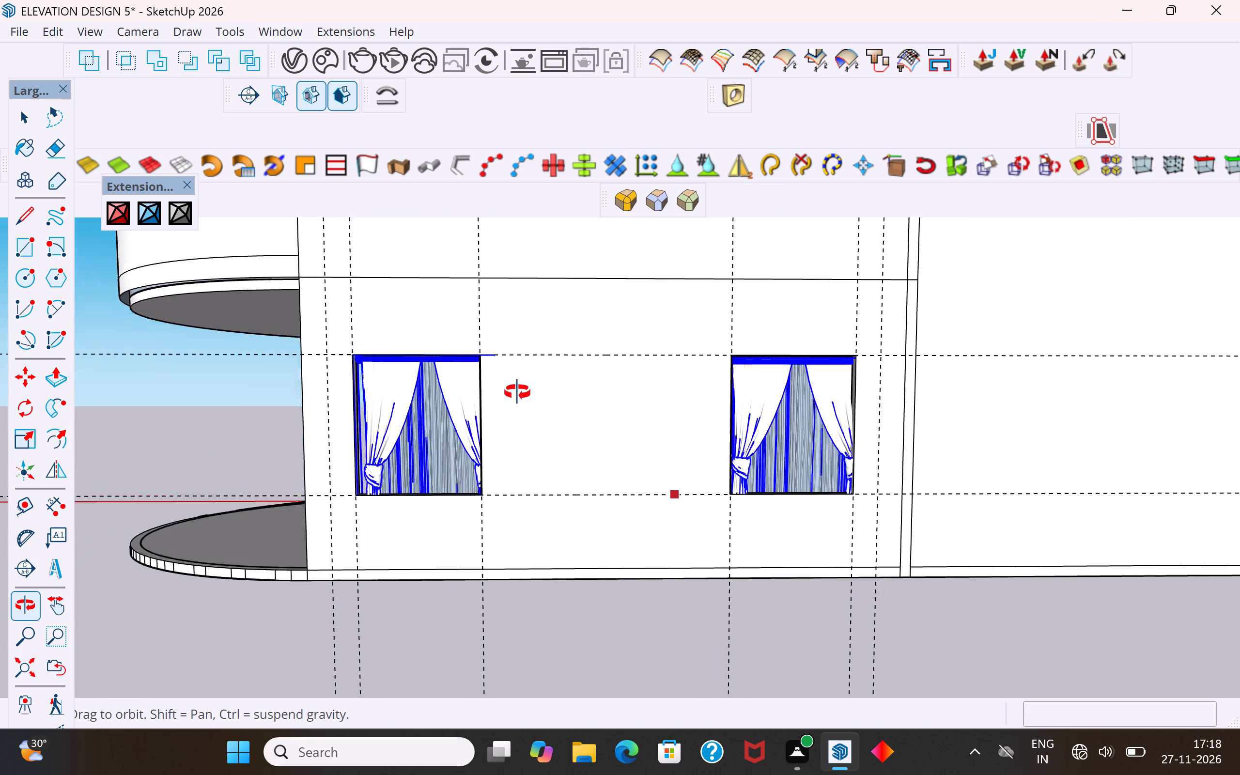
middle_drag(517, 392, 986, 418)
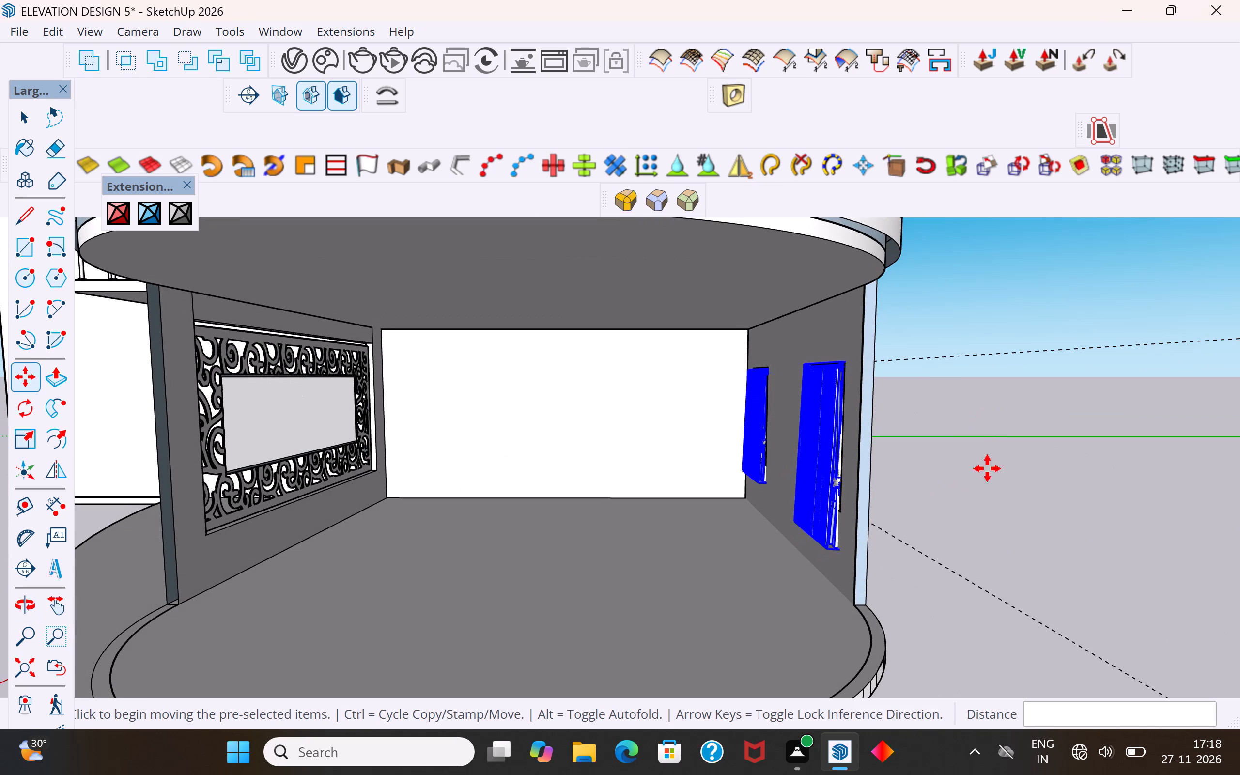
click(39, 126)
click(1057, 436)
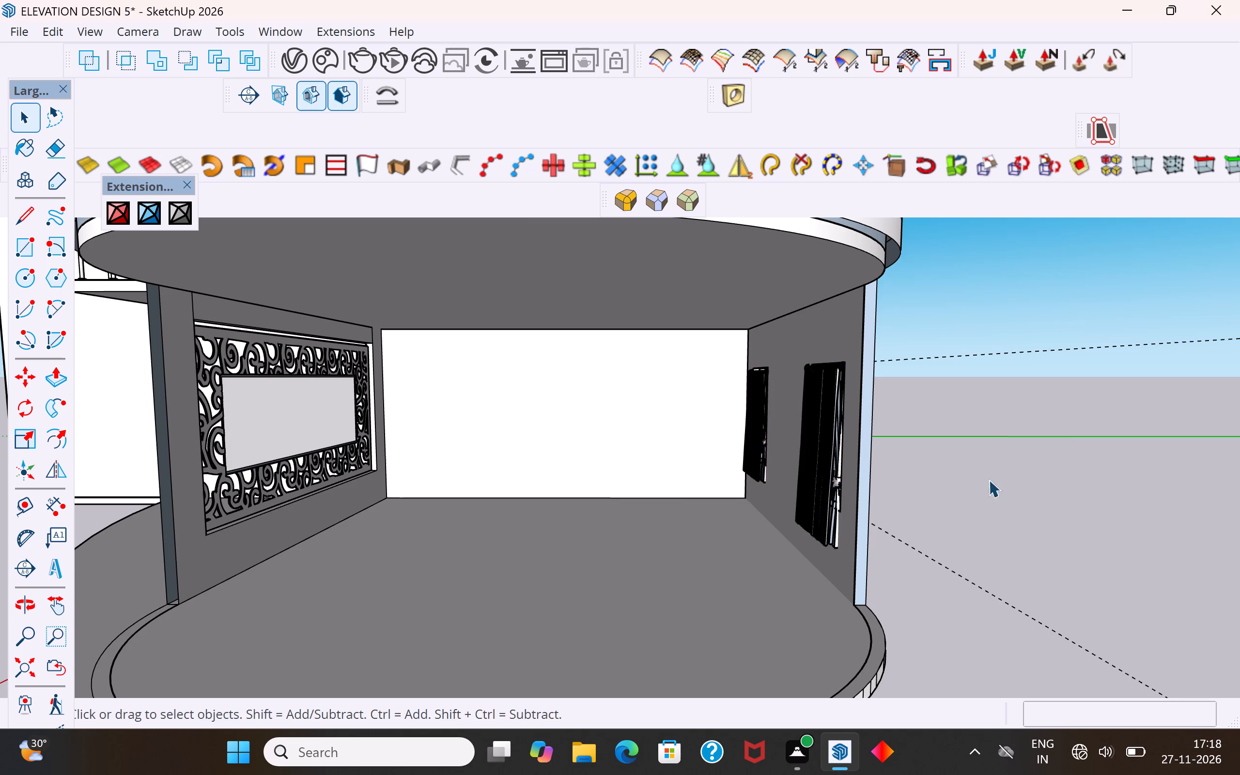
Raise the lower-floor curtain nearest the arched block by about 3 5/8", closing the gap at the head of its opening.
middle_drag(877, 496, 576, 550)
scroll(425, 469, up, 4)
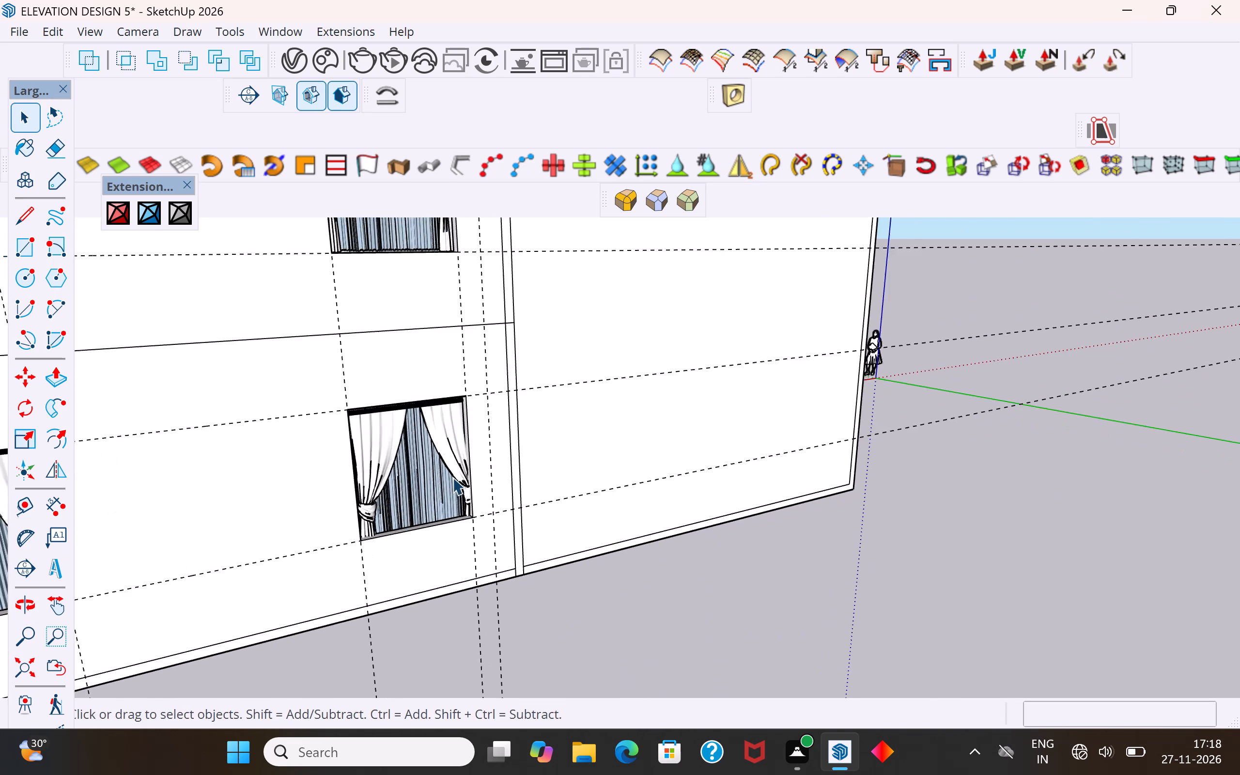
scroll(452, 477, up, 1)
middle_drag(452, 477, 358, 490)
click(318, 440)
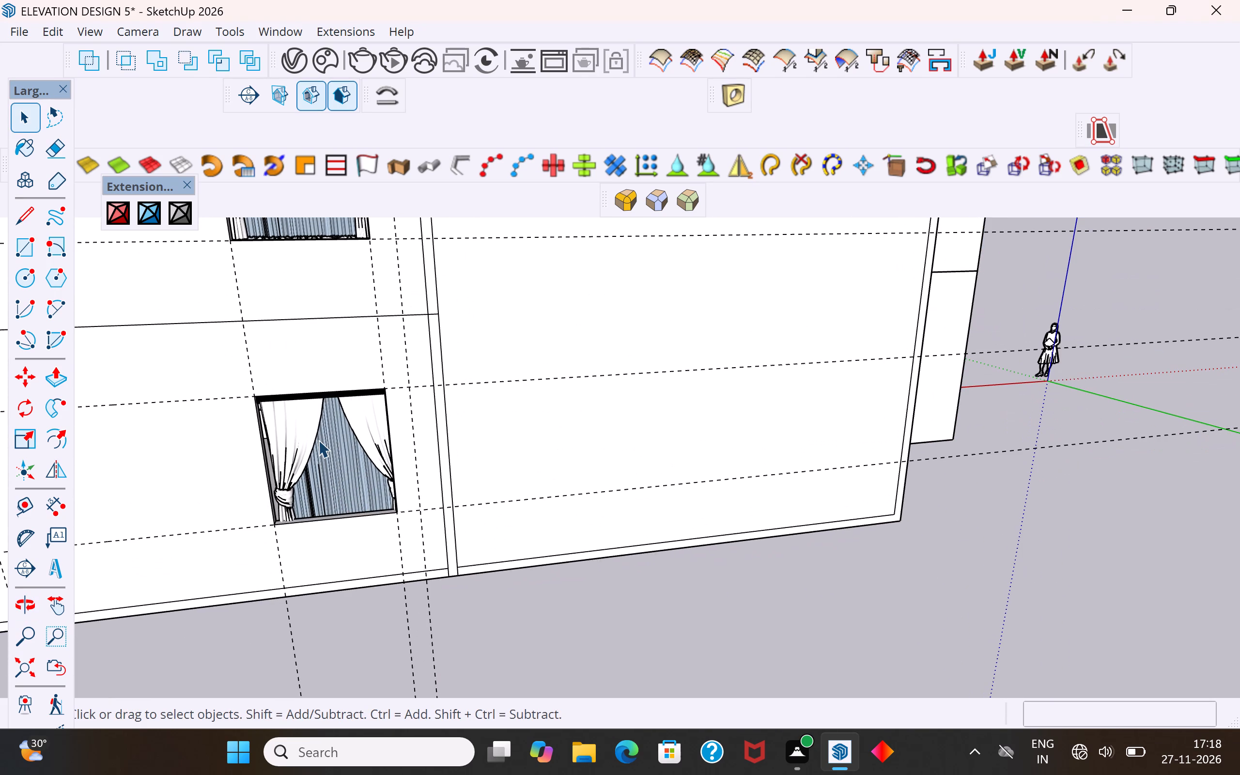
middle_drag(355, 407, 305, 408)
scroll(320, 378, up, 5)
scroll(836, 546, down, 5)
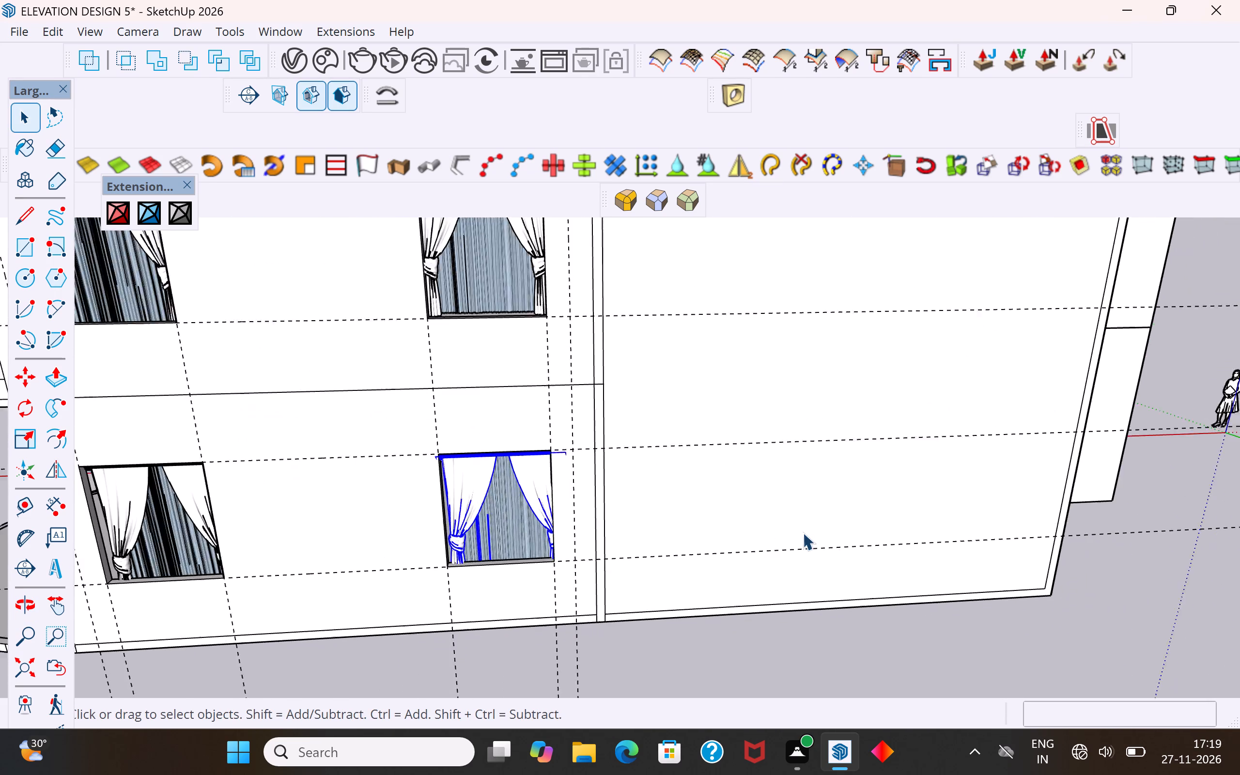
middle_drag(794, 534, 713, 529)
scroll(294, 357, up, 10)
middle_drag(379, 445, 394, 350)
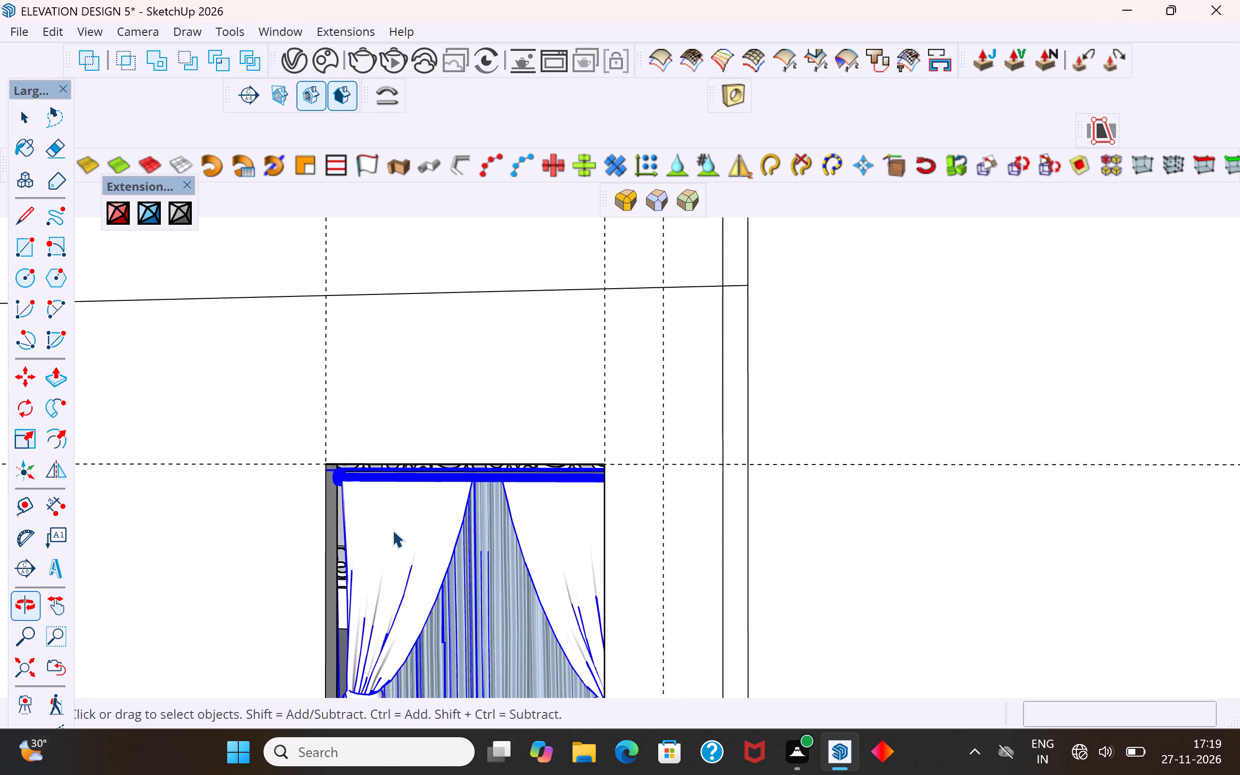
scroll(384, 539, up, 4)
middle_drag(420, 509, 699, 546)
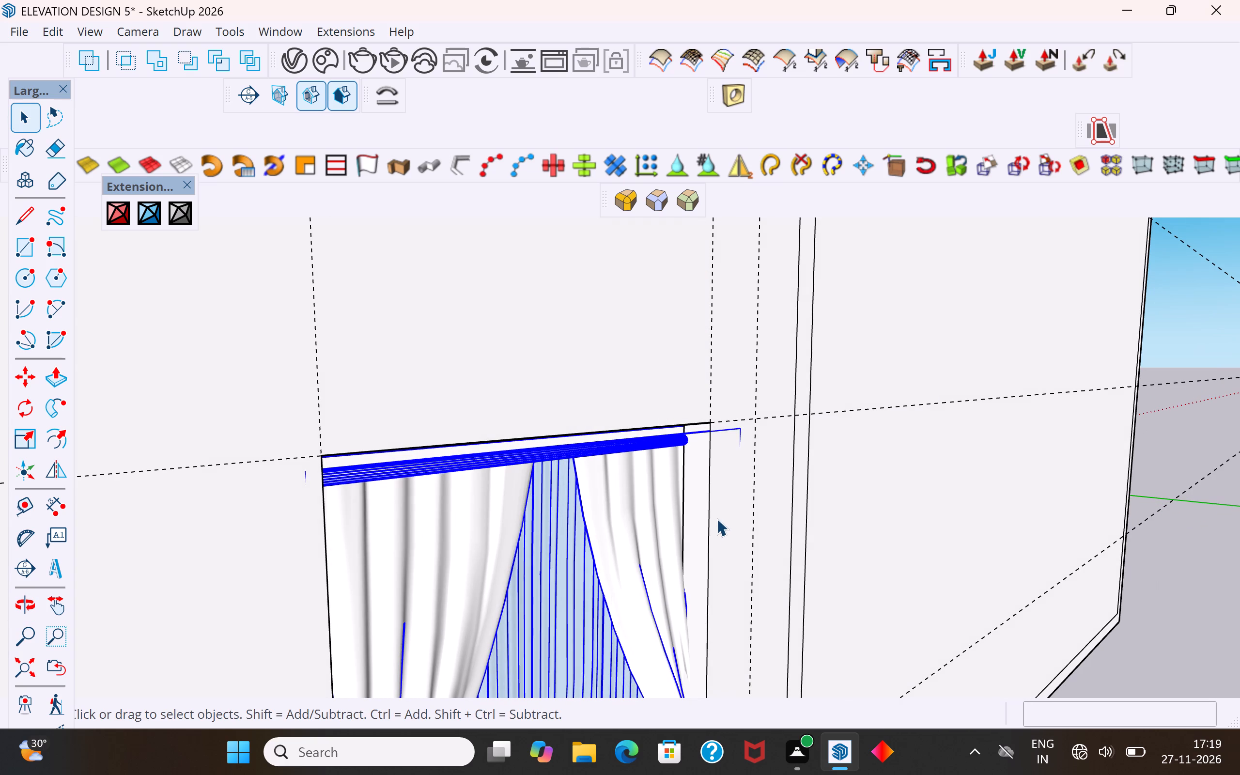
key(m)
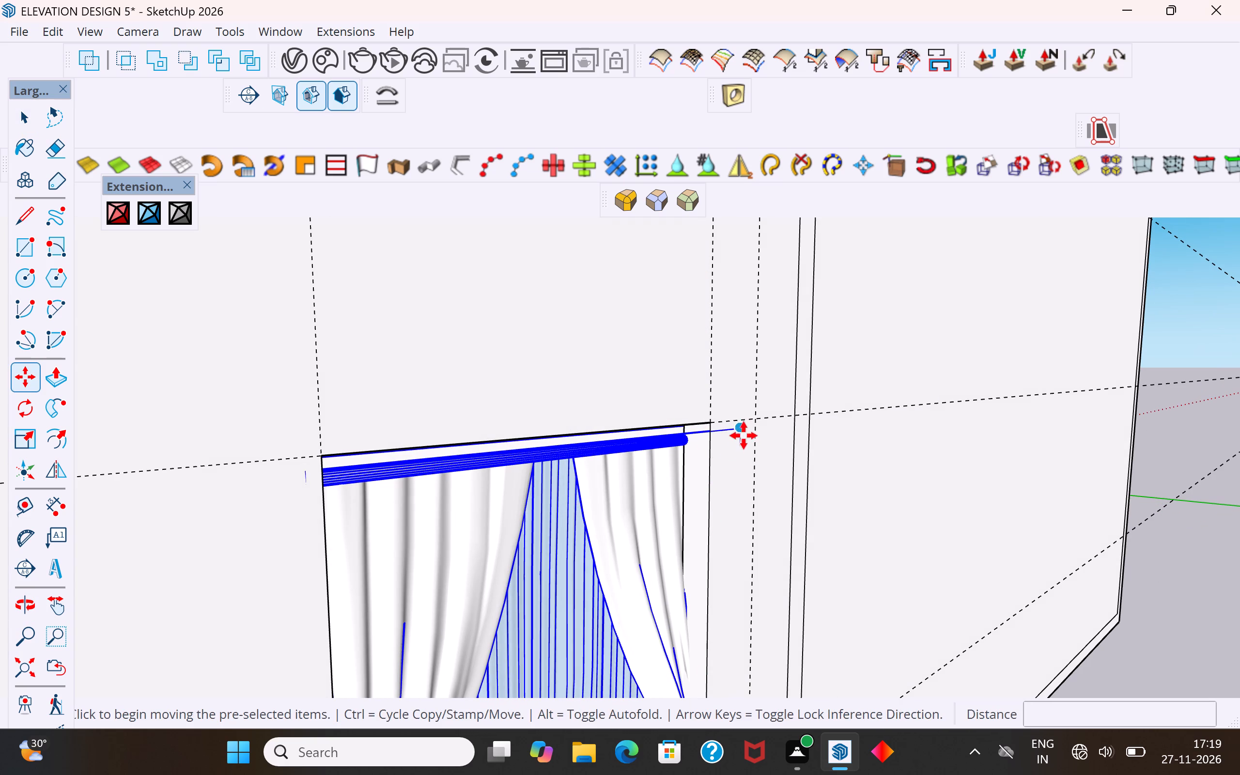
click(744, 424)
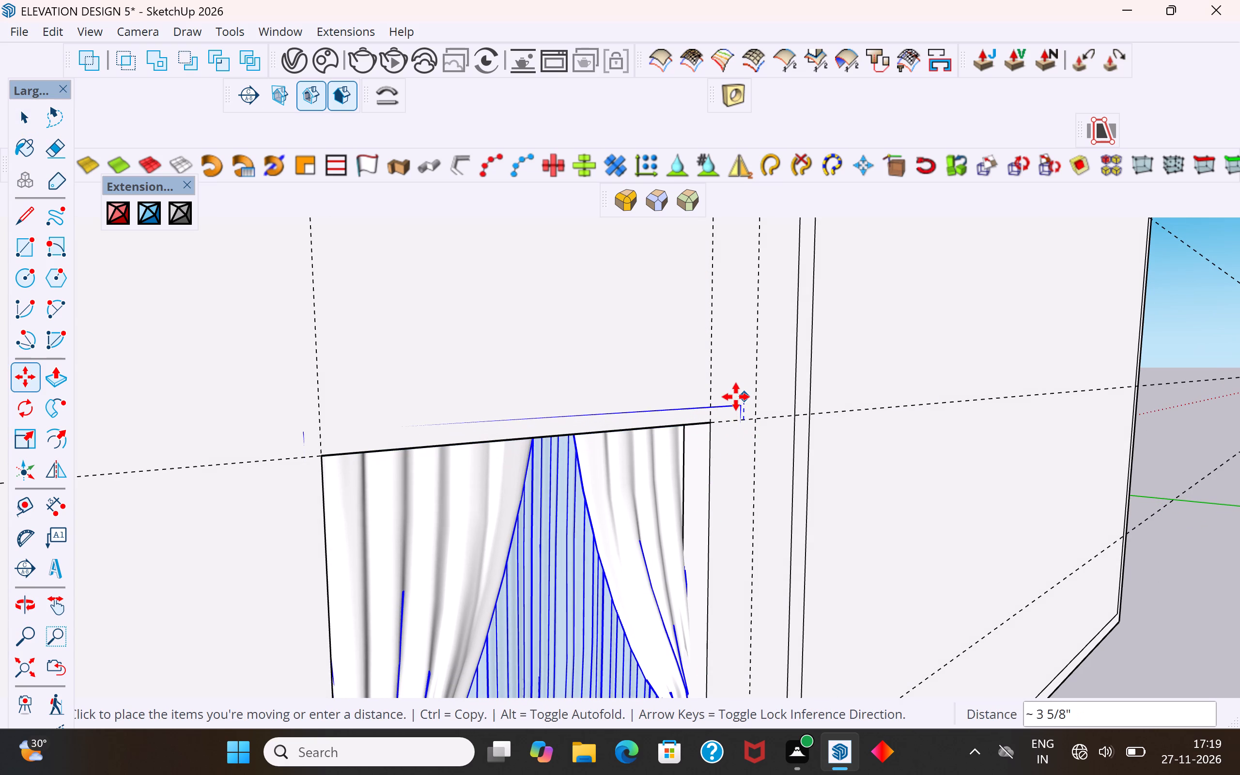
click(736, 403)
Widen that lower-floor curtain on the side away from the arched block, scaling it about 1.06 along the red axis.
scroll(730, 482, down, 7)
middle_drag(745, 462, 676, 459)
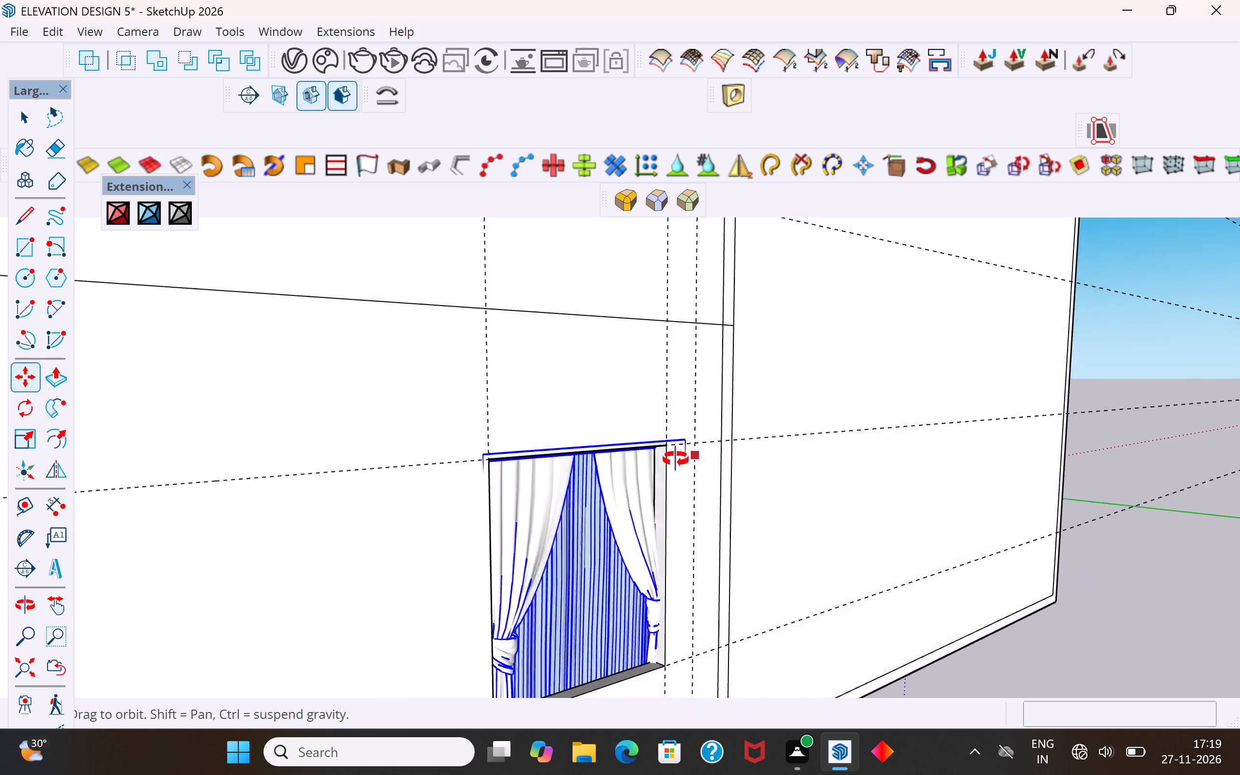
middle_drag(676, 459, 589, 439)
key(s)
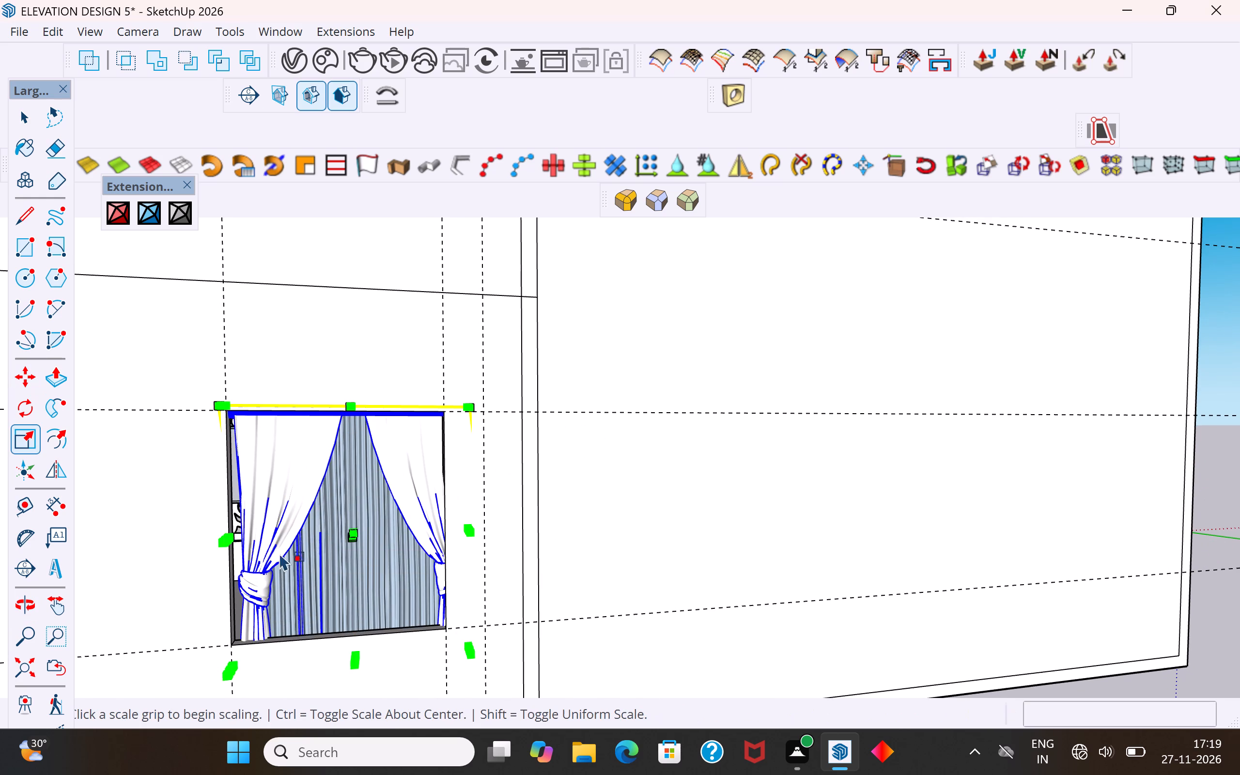
scroll(220, 527, up, 2)
scroll(730, 429, down, 5)
scroll(738, 453, up, 1)
middle_drag(732, 467, 661, 578)
scroll(818, 465, down, 5)
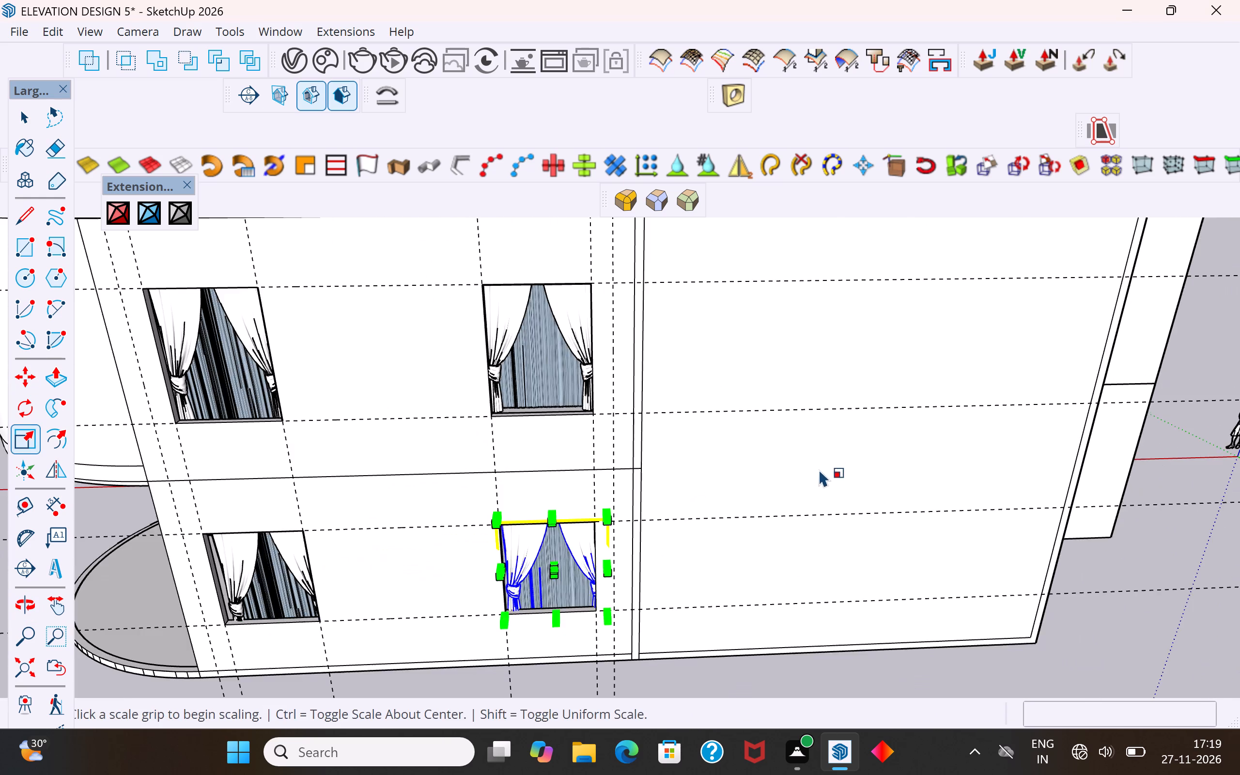
middle_drag(790, 493, 729, 583)
scroll(753, 446, down, 3)
middle_drag(697, 532, 621, 478)
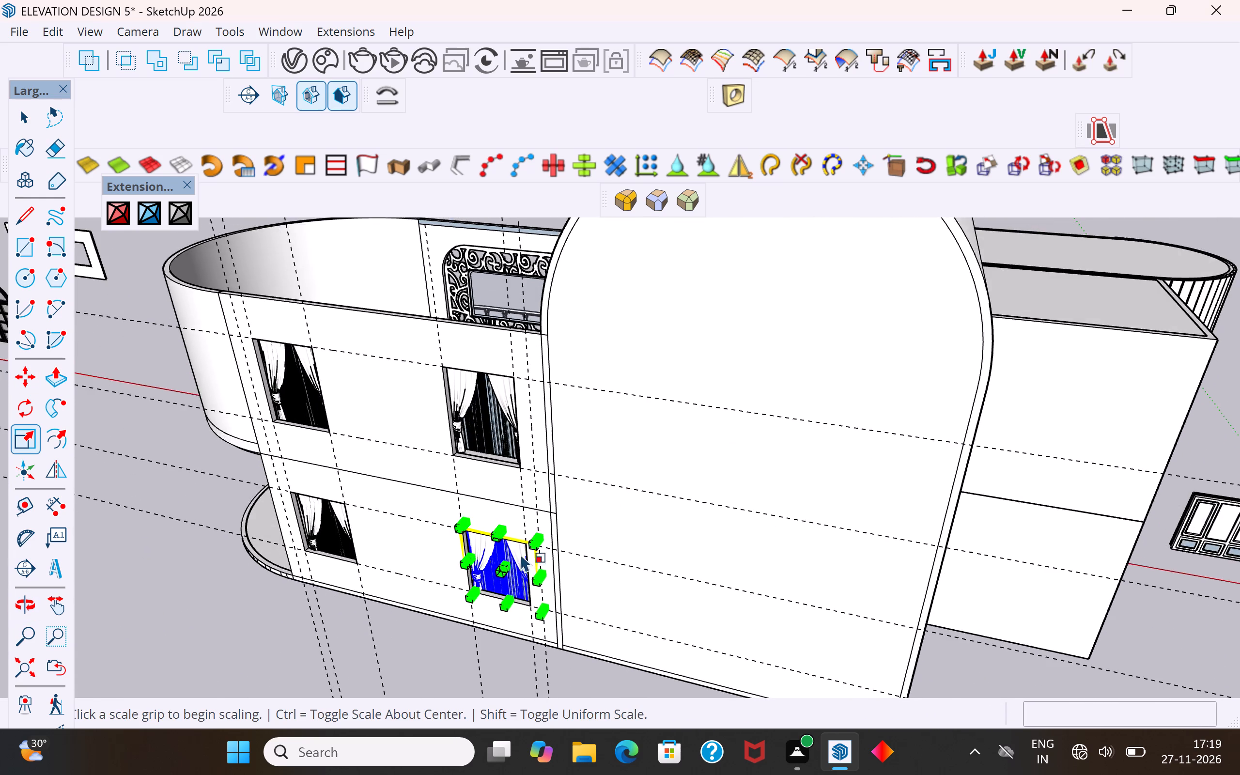
scroll(490, 562, up, 18)
click(442, 558)
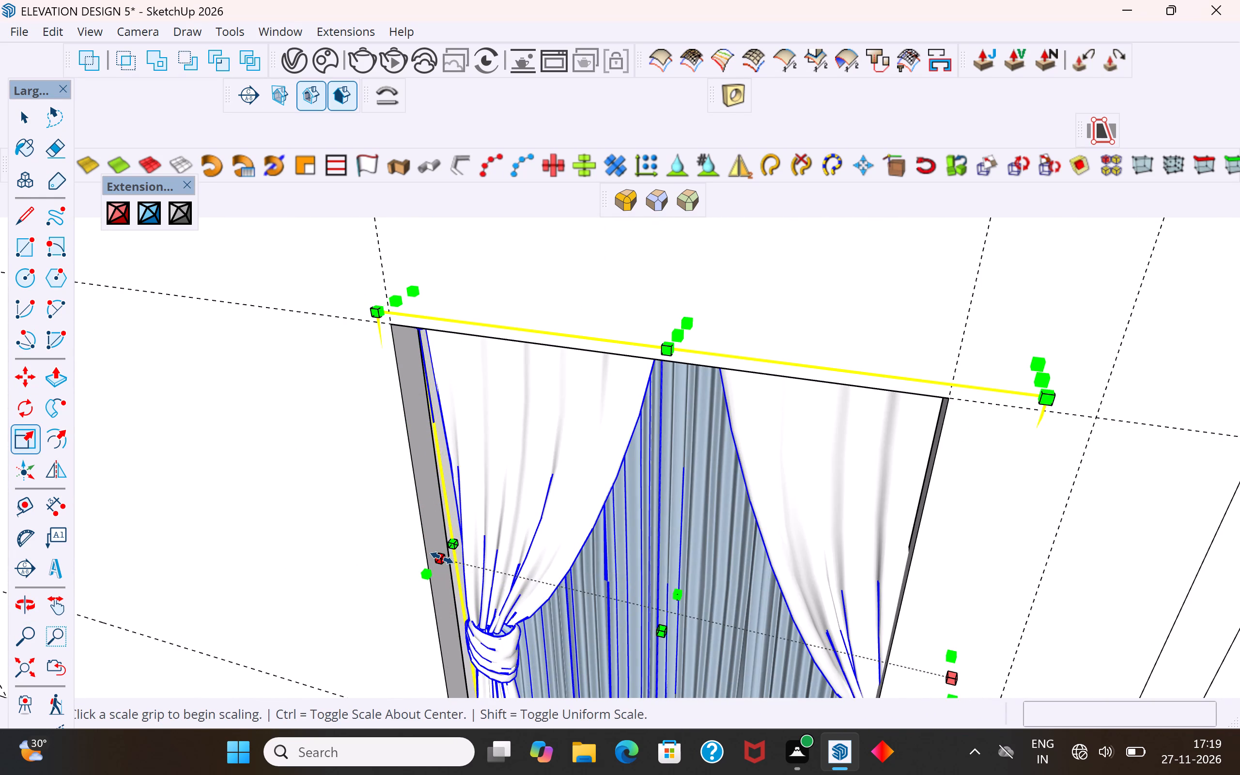
click(415, 554)
Shorten the same curtain from its bottom to the sill edge, scaling it about 0.88 along the blue axis, and deselect it.
middle_drag(487, 584, 570, 575)
scroll(632, 386, down, 2)
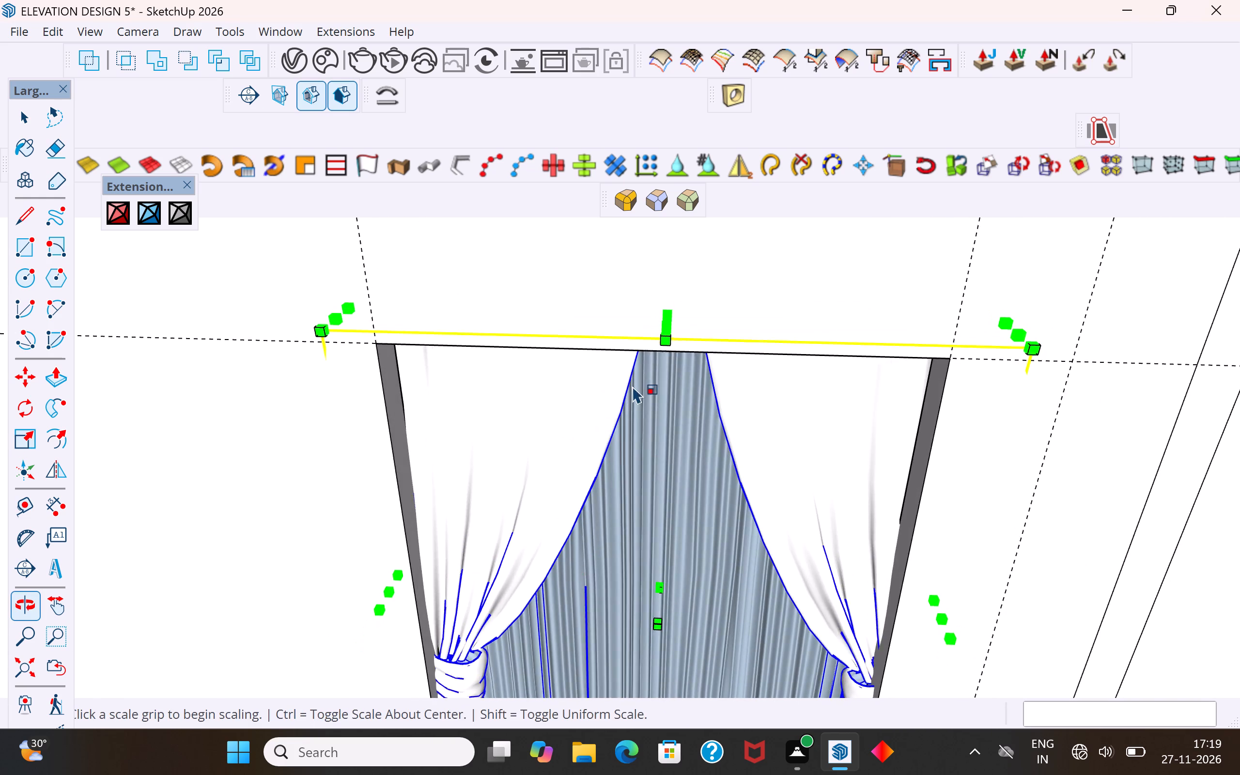
scroll(632, 386, down, 8)
middle_drag(646, 496, 659, 415)
scroll(647, 506, up, 11)
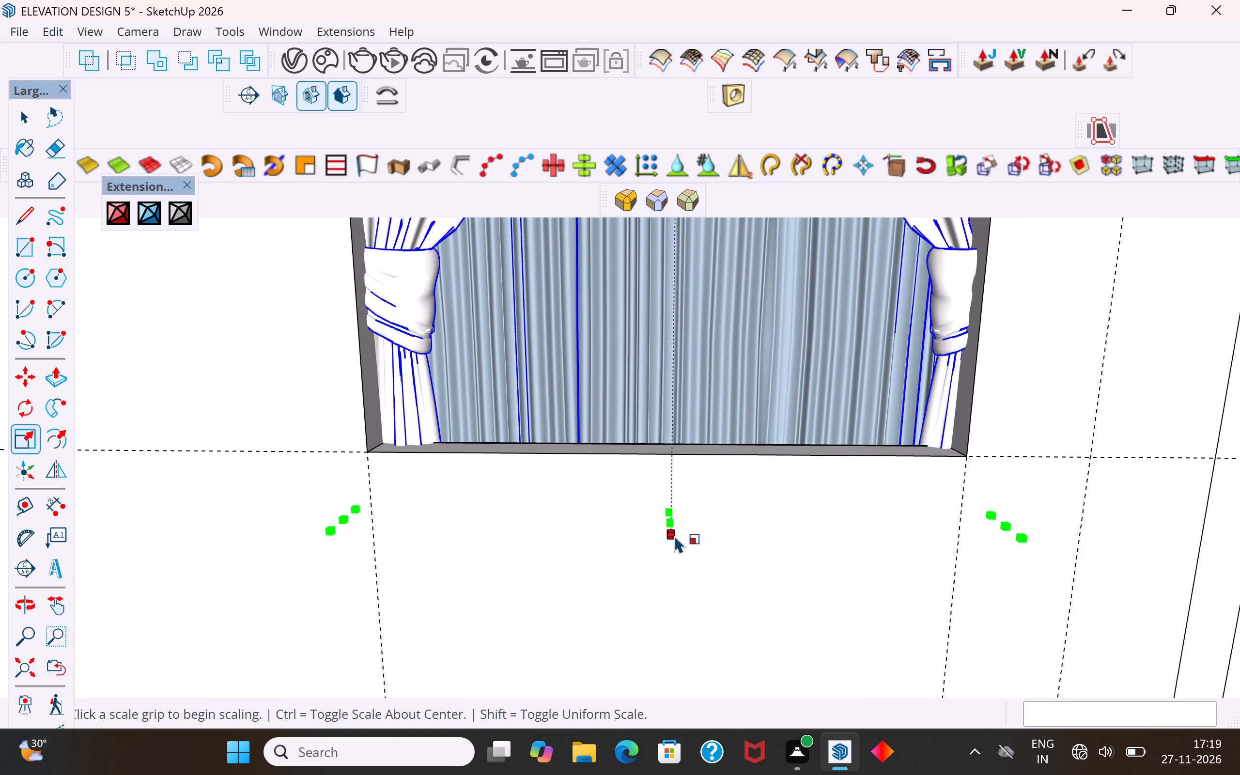
click(666, 526)
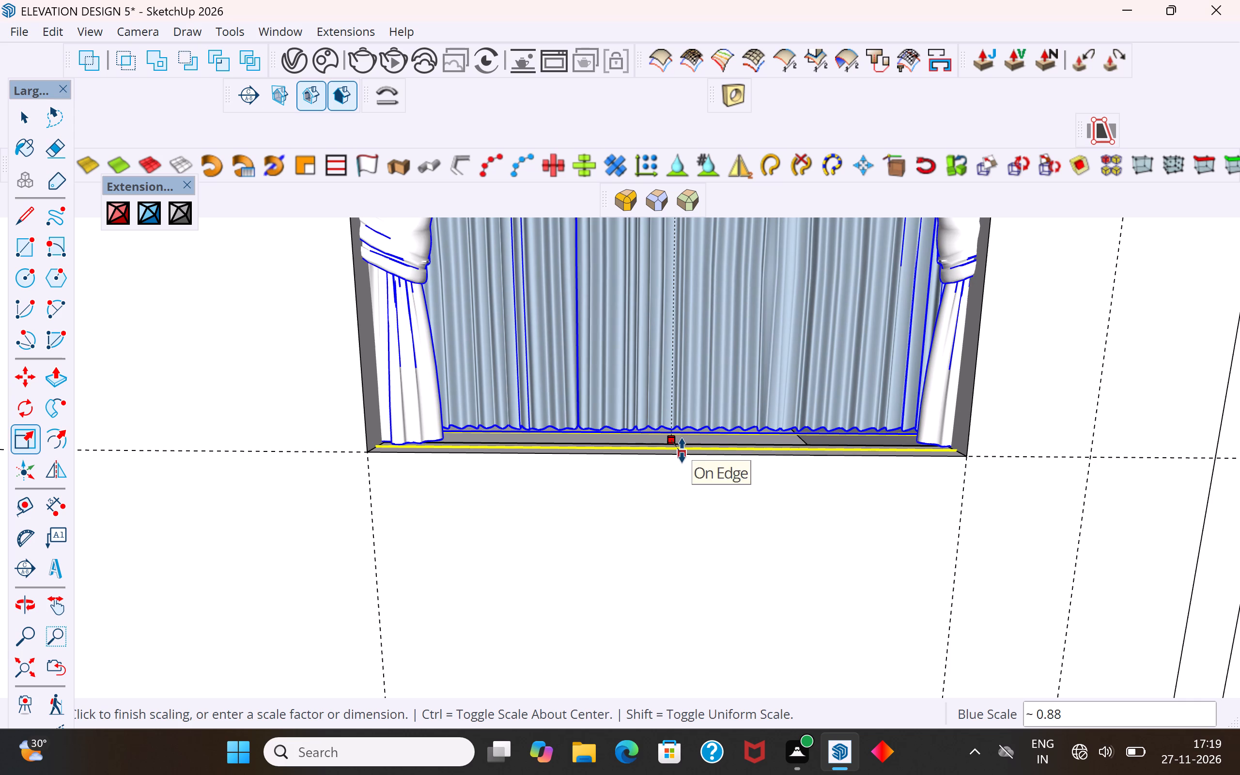
click(682, 450)
scroll(628, 562, down, 16)
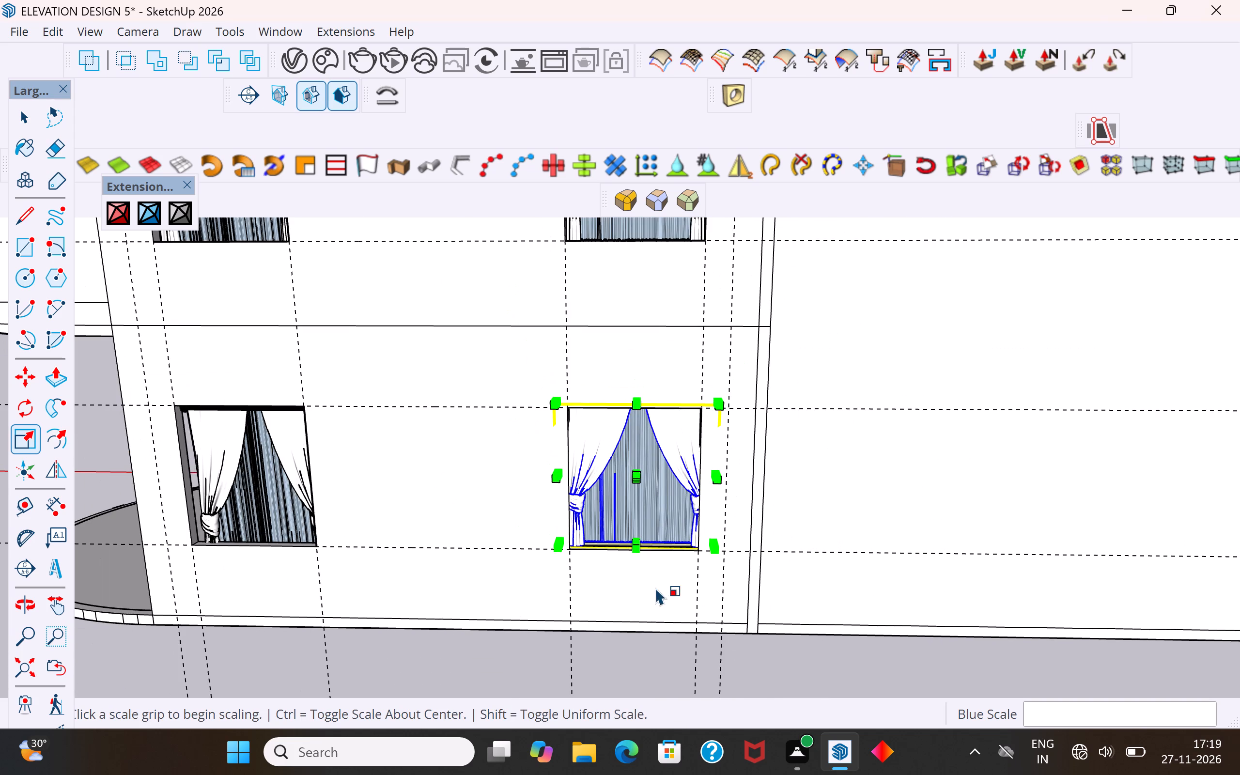
click(26, 120)
click(146, 661)
Examine the whole building from below, the front and the curved end, then the curtained wall with all four windows.
scroll(510, 533, down, 5)
middle_drag(468, 544, 242, 82)
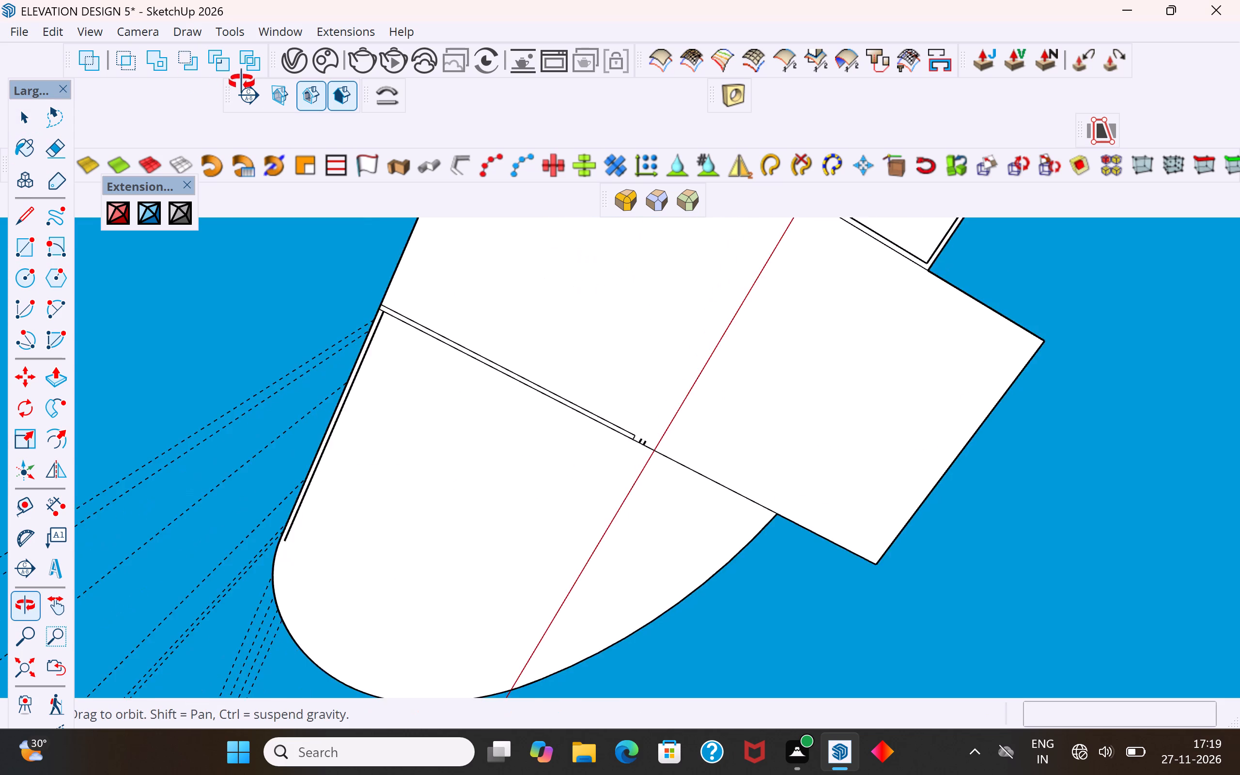
middle_drag(242, 82, 98, 253)
scroll(259, 346, down, 6)
scroll(456, 484, down, 6)
middle_drag(517, 360, 429, 586)
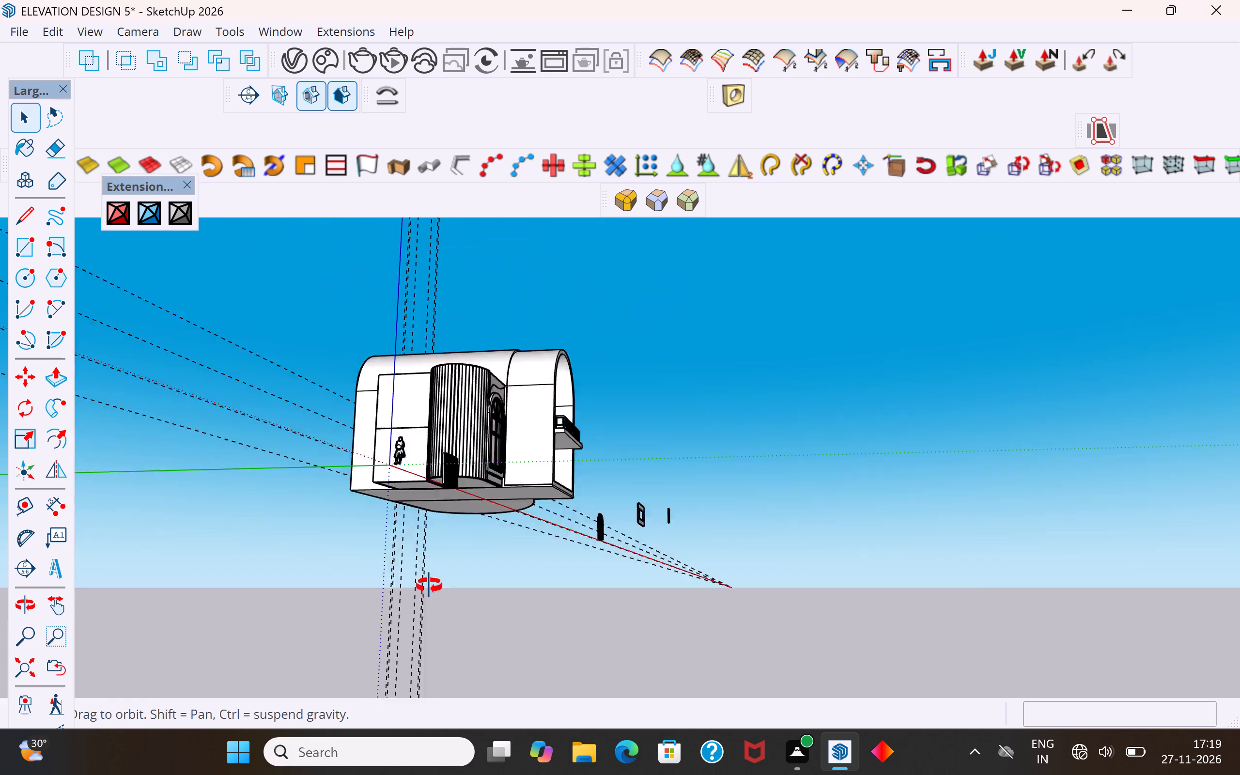
middle_drag(429, 586, 359, 668)
middle_drag(561, 506, 232, 543)
scroll(604, 478, up, 9)
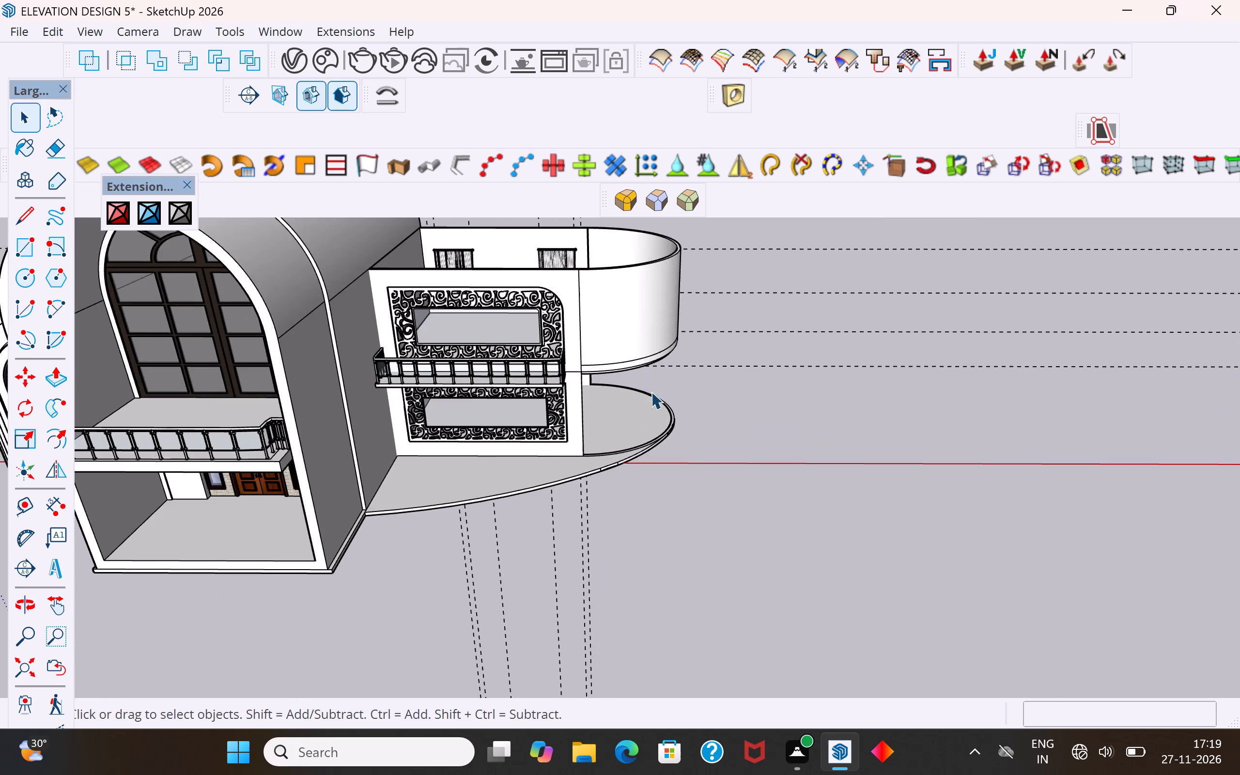
middle_drag(651, 388, 364, 318)
scroll(739, 282, up, 10)
middle_drag(833, 392, 377, 364)
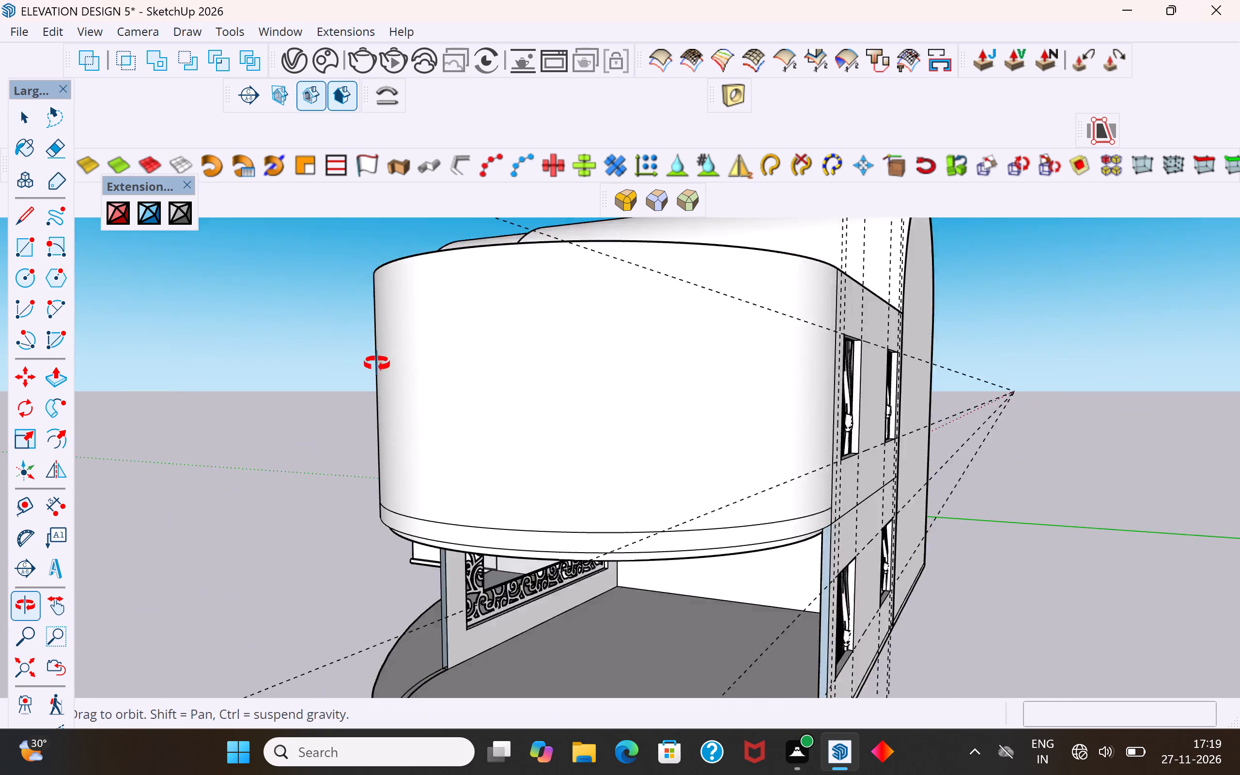
middle_drag(377, 364, 313, 364)
scroll(461, 405, down, 12)
scroll(657, 532, up, 1)
middle_drag(657, 528, 539, 551)
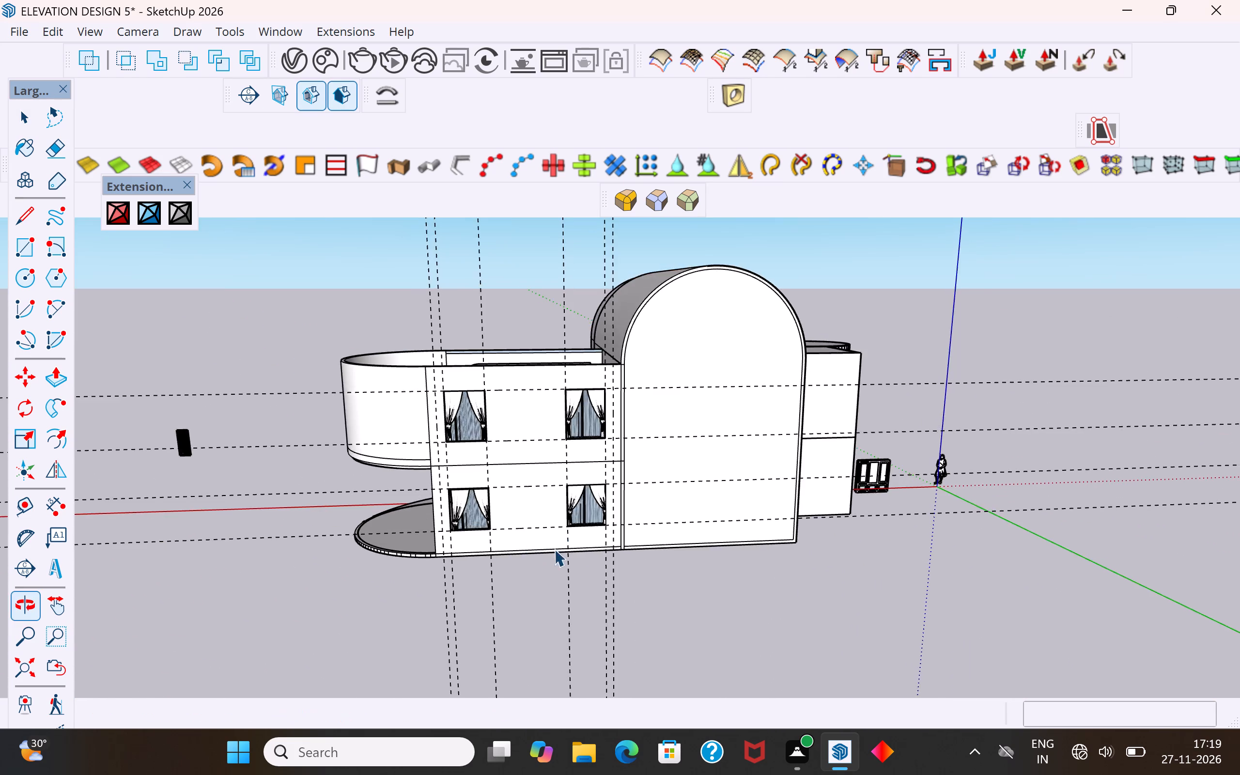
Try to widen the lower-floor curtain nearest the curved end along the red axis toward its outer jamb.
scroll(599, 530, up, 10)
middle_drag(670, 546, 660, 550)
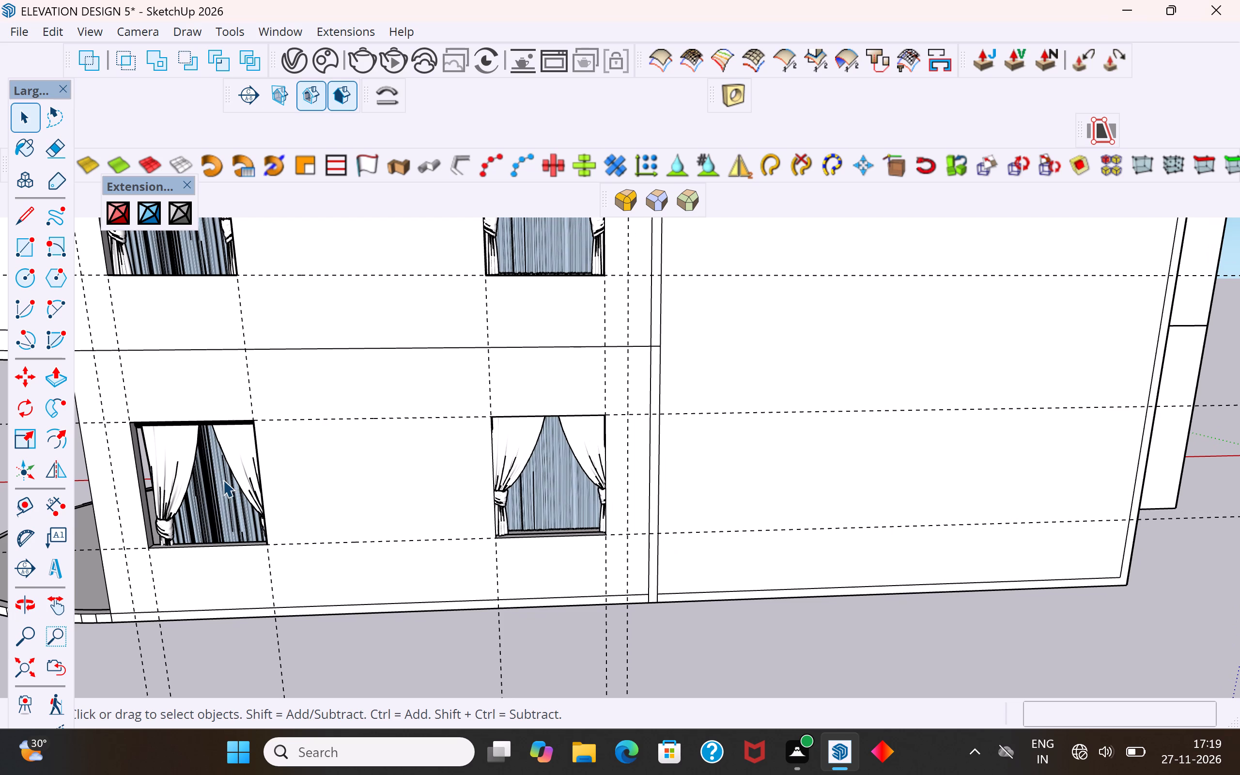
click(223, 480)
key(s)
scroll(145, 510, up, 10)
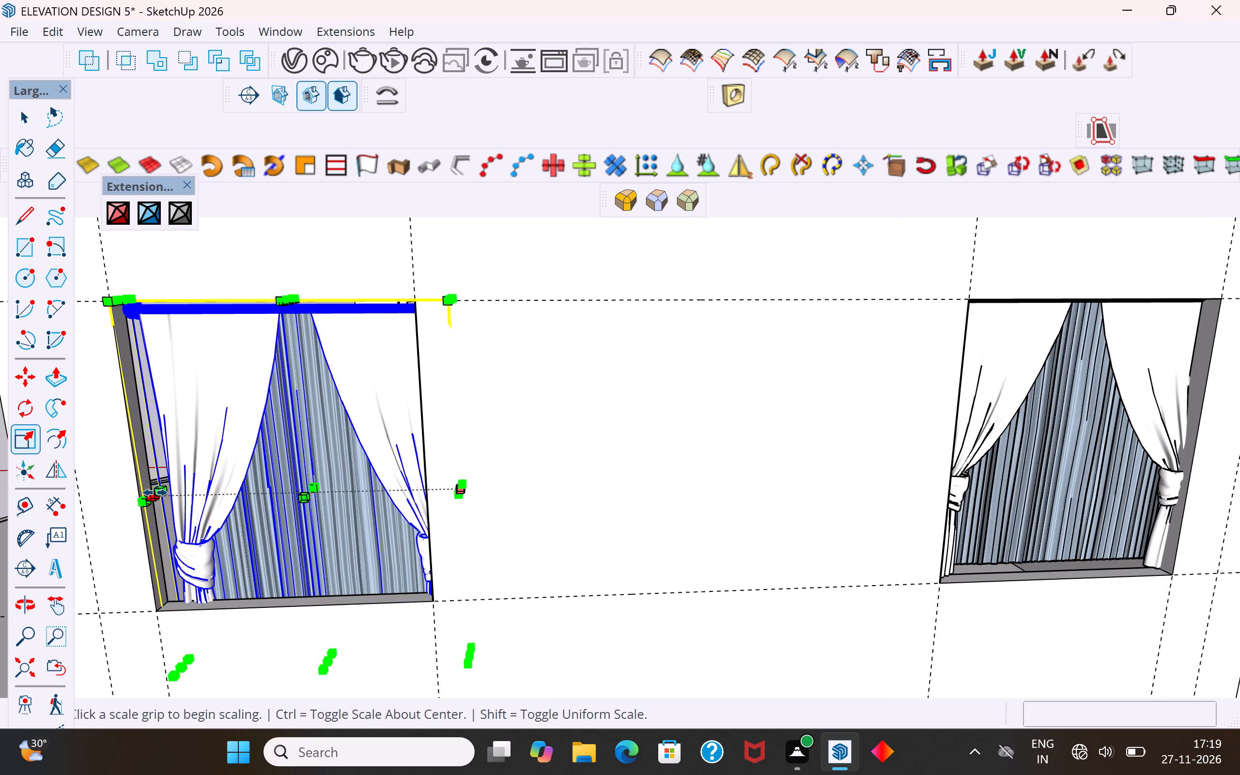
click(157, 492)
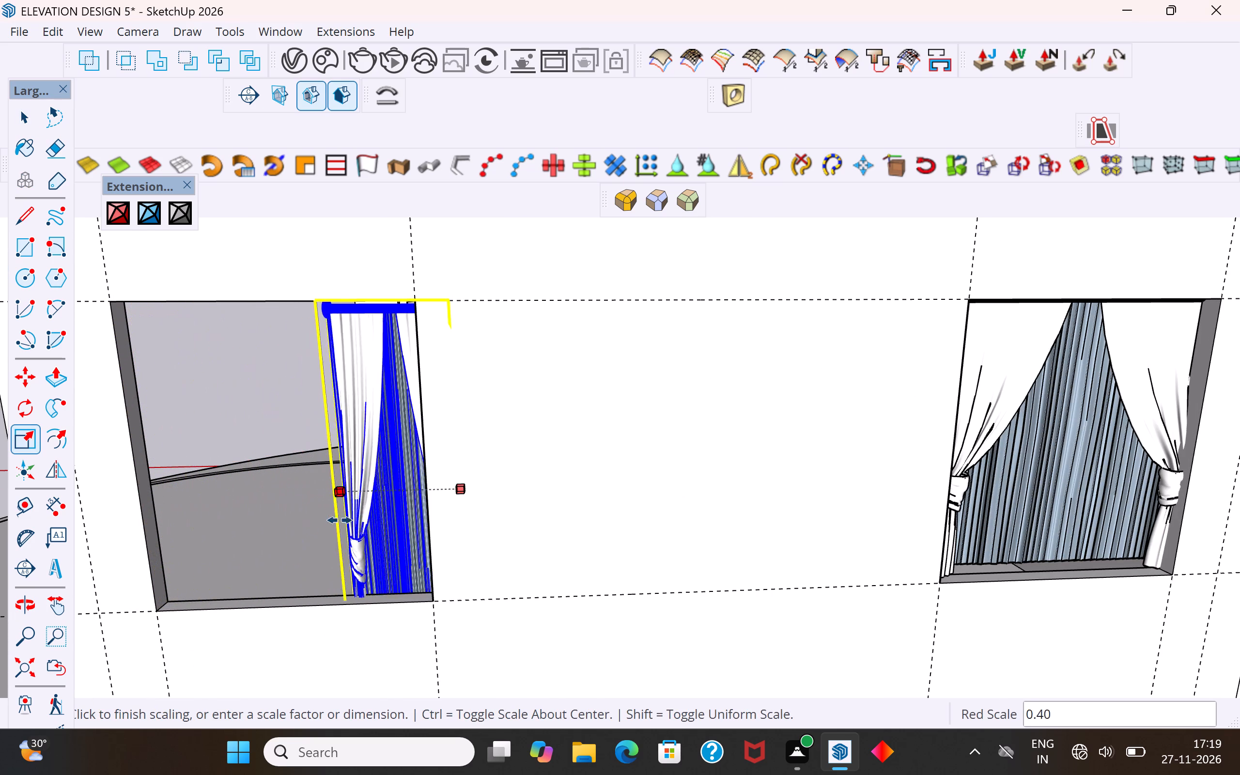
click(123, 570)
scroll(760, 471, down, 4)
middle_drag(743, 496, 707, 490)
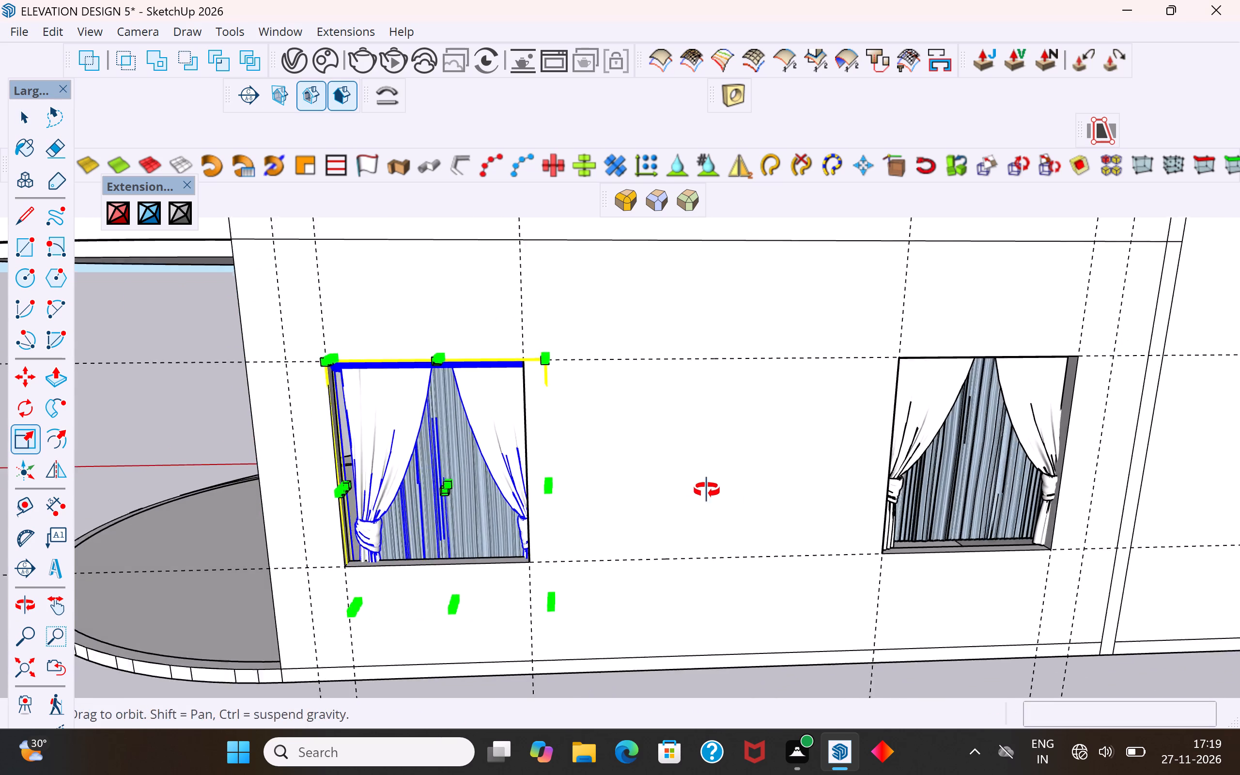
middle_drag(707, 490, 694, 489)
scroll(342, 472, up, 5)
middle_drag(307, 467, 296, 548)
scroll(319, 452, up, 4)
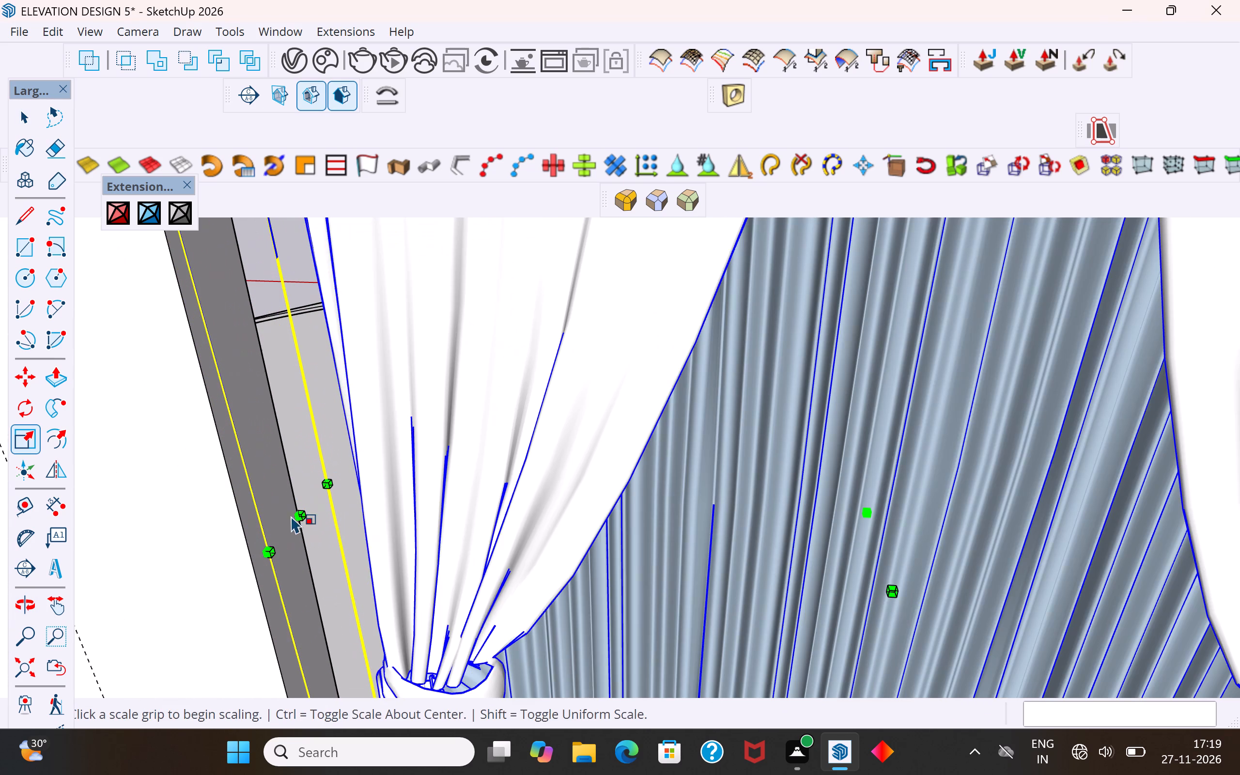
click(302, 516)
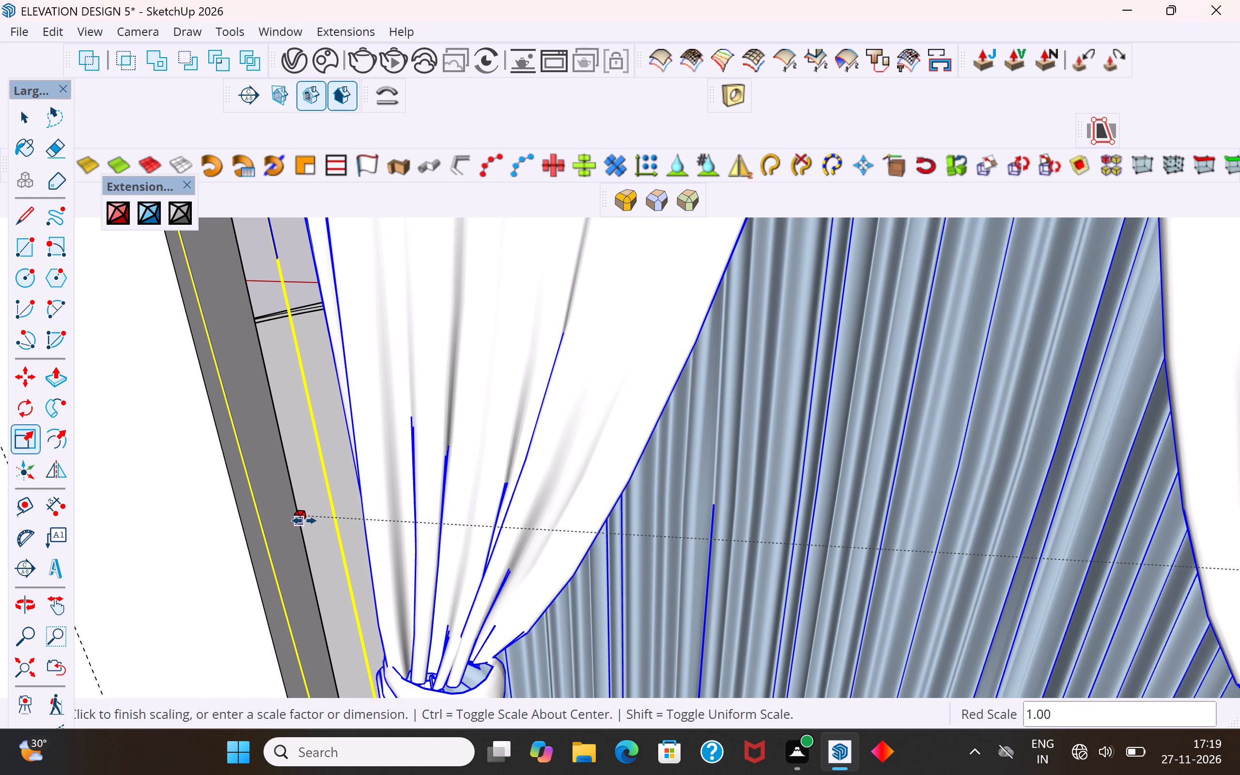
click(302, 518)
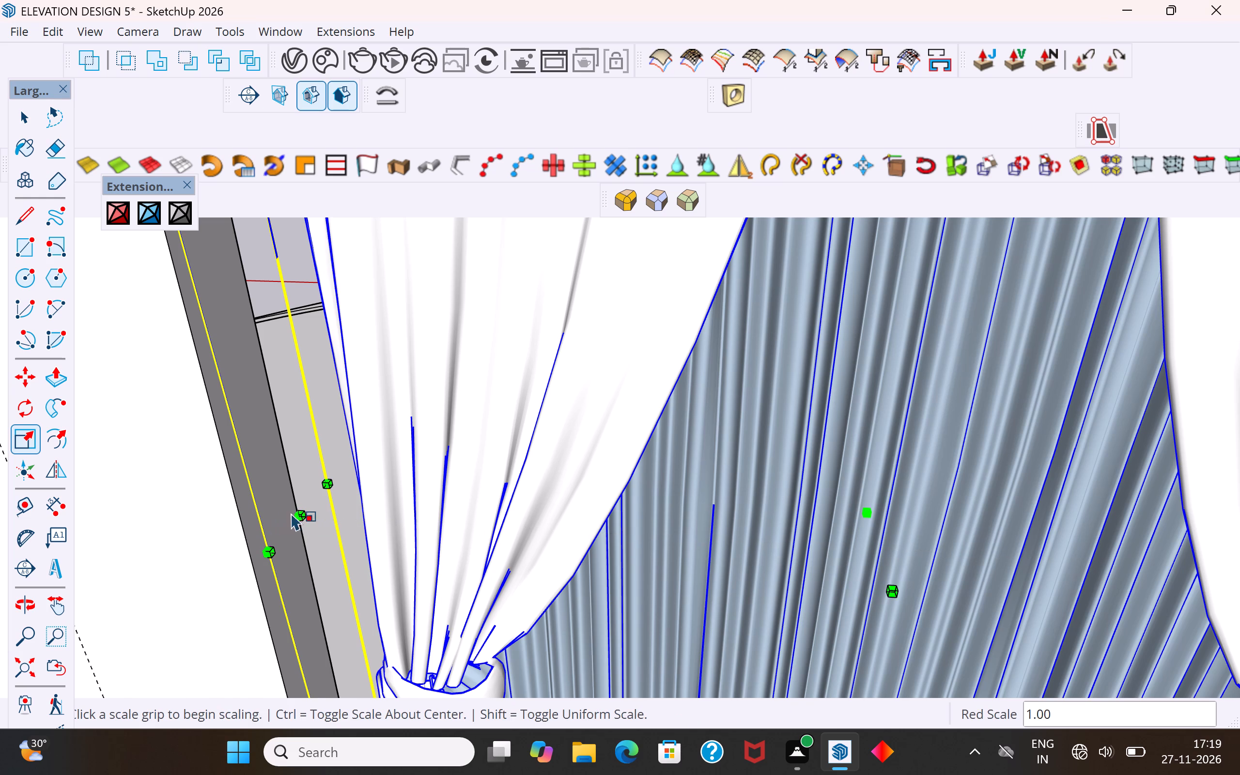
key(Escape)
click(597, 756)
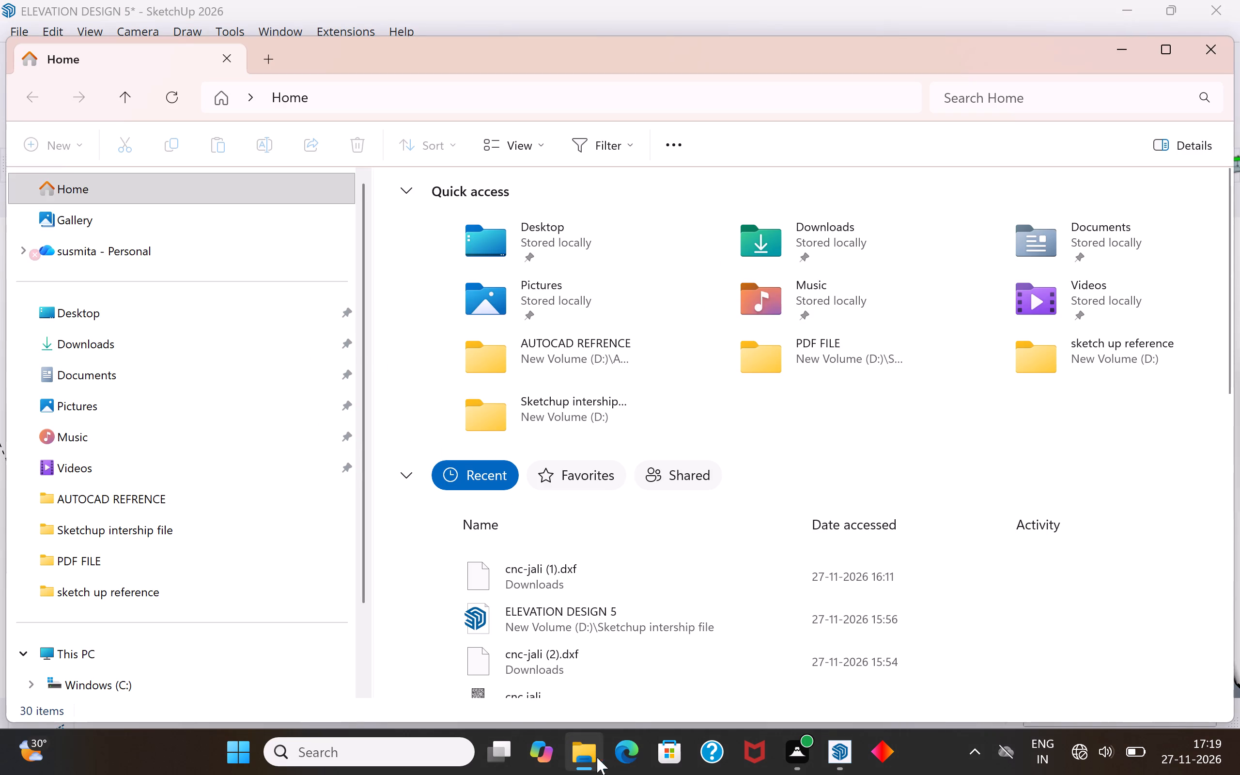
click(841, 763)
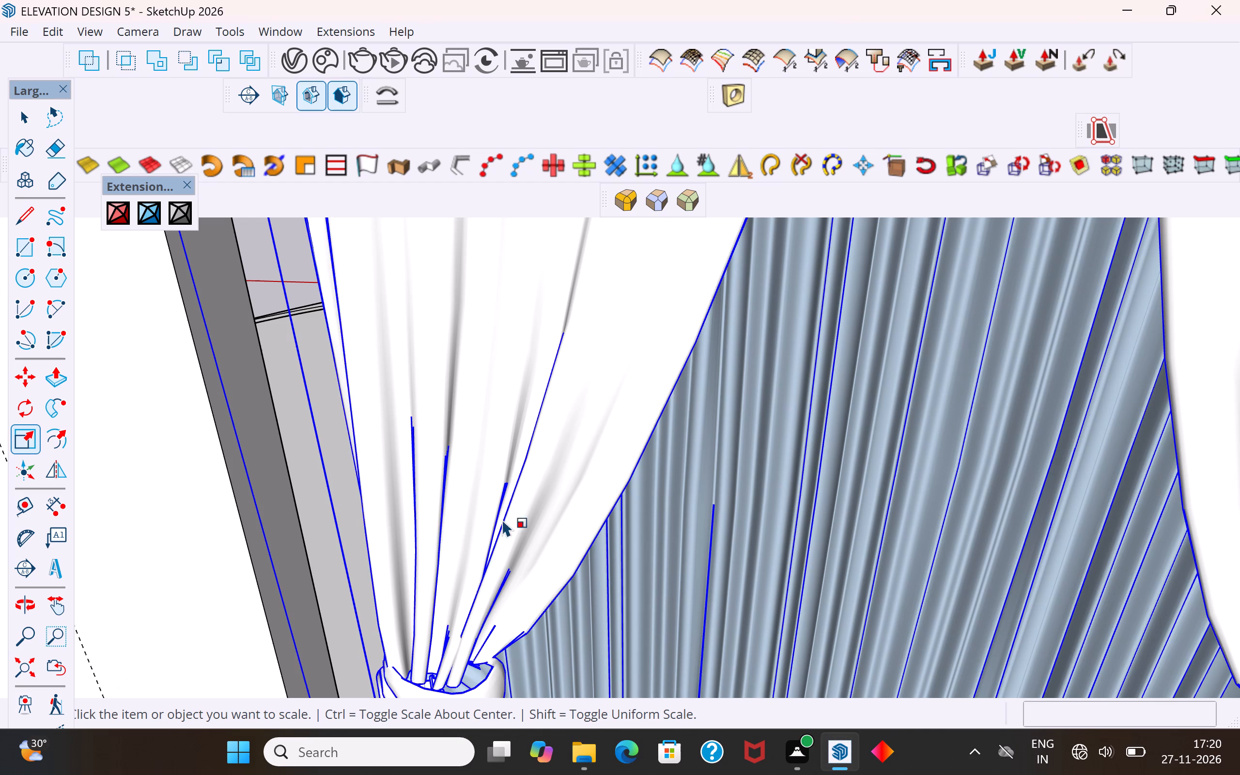
Scale the lower-floor curtain nearest the curved end about 1.08 along the red axis, closing the gap at its outer jamb.
click(18, 119)
click(509, 410)
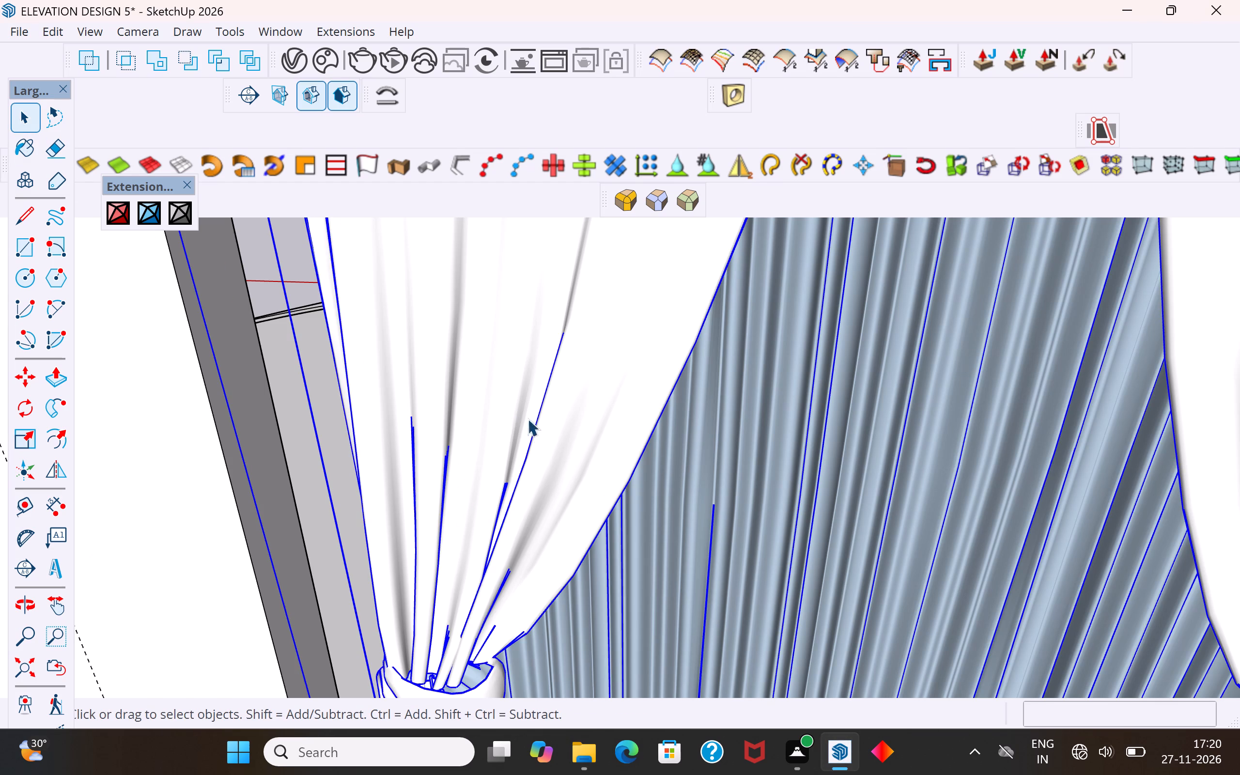
scroll(527, 418, down, 19)
middle_drag(579, 510, 584, 469)
middle_drag(584, 469, 576, 466)
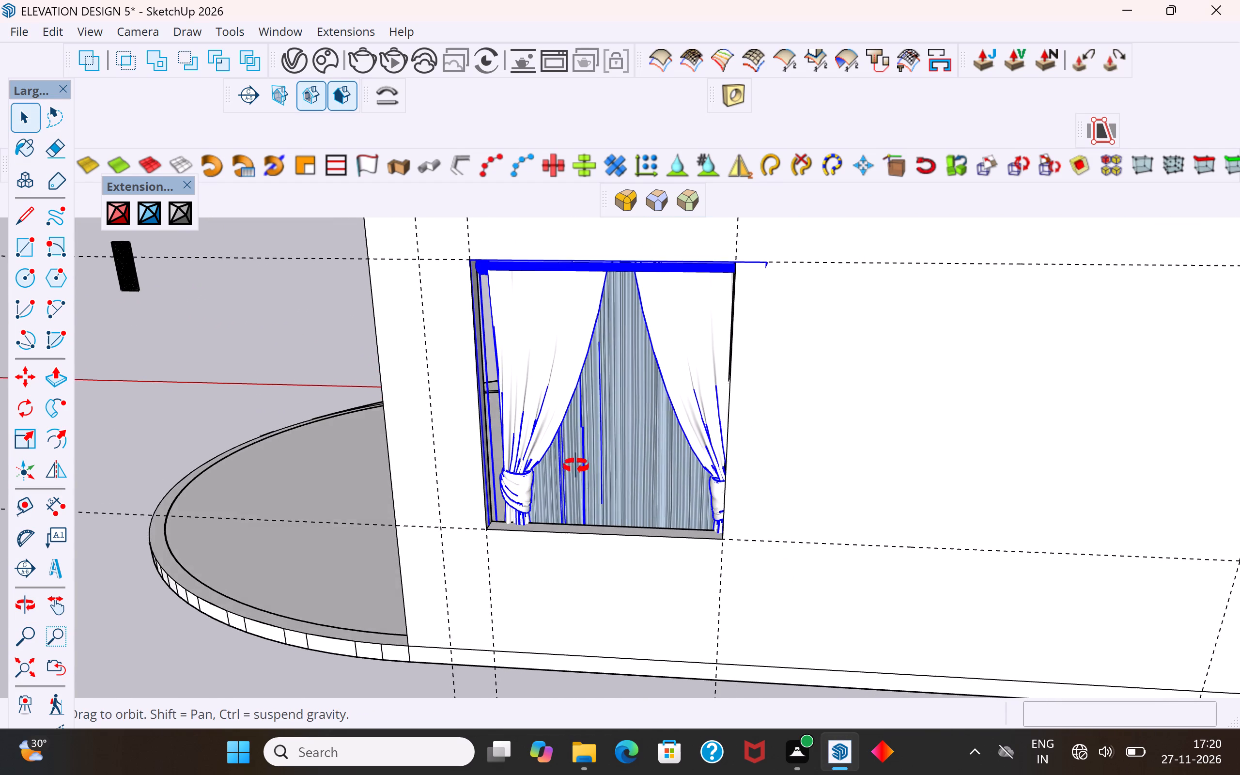
middle_drag(576, 466, 573, 465)
key(s)
scroll(471, 404, up, 6)
scroll(469, 437, down, 1)
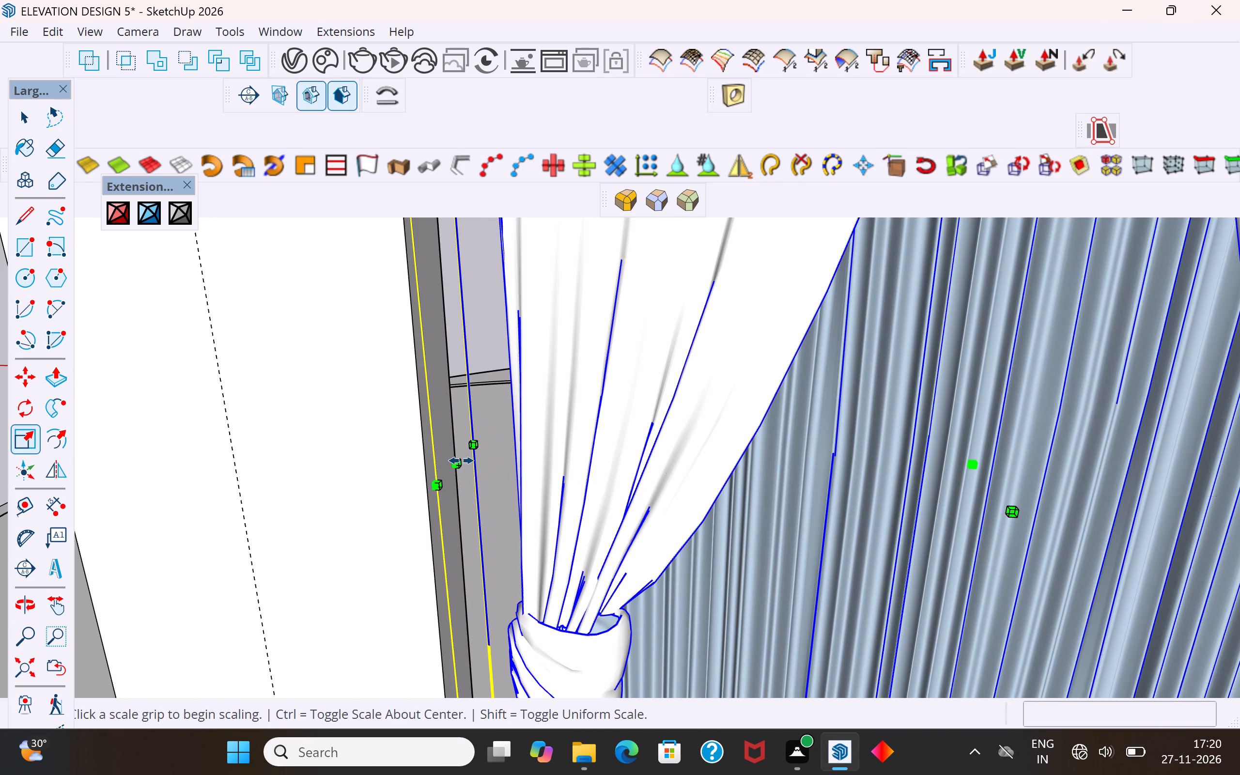
click(456, 463)
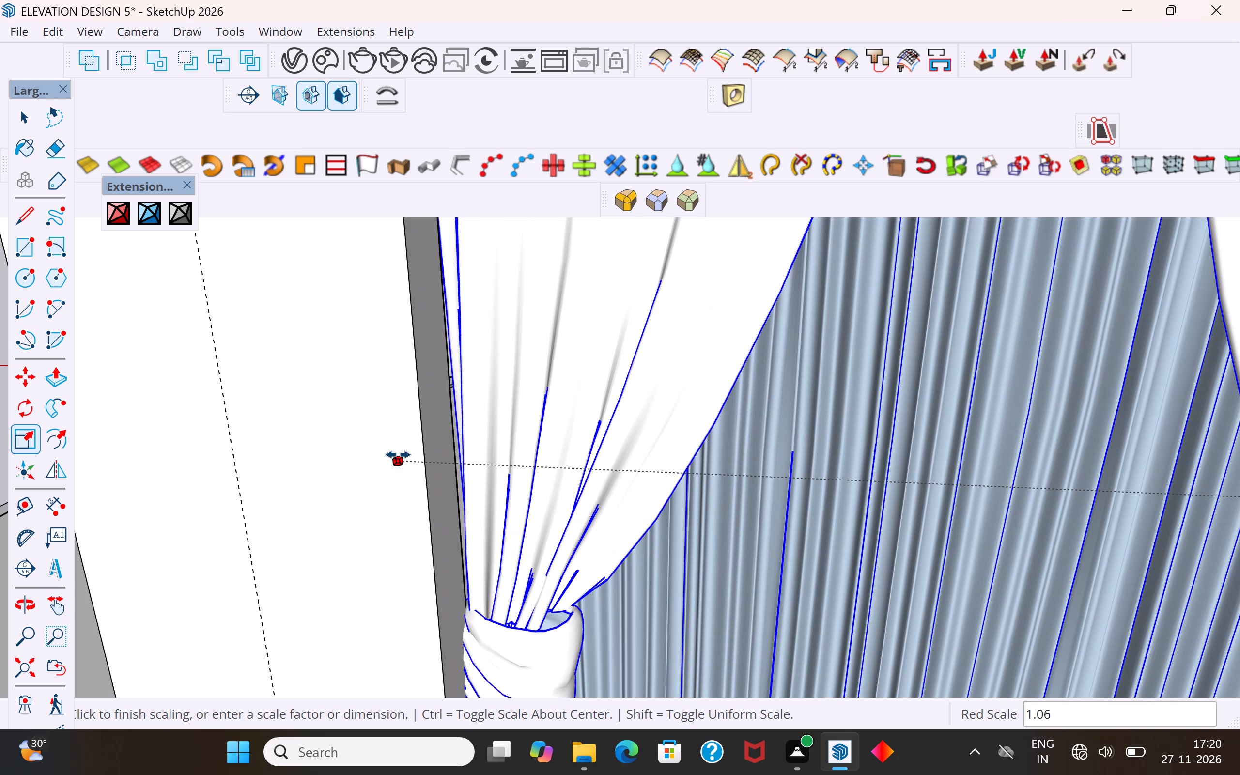
click(372, 490)
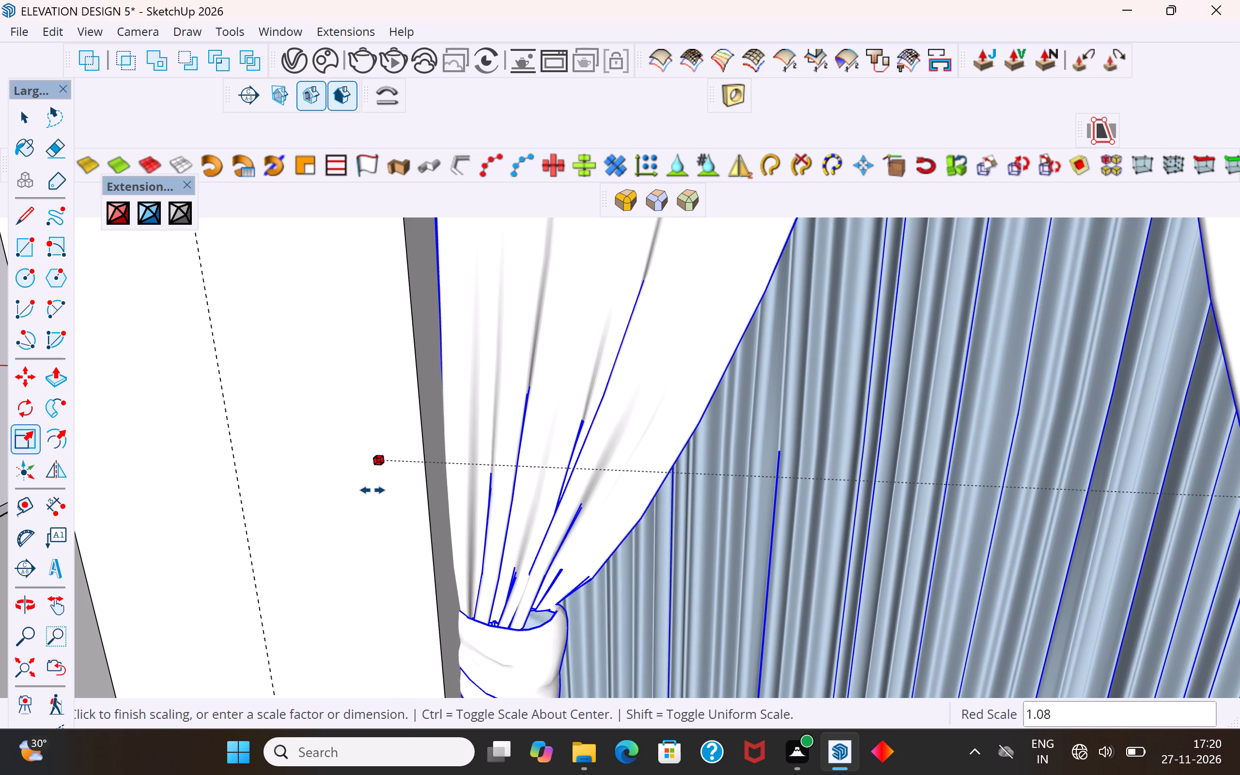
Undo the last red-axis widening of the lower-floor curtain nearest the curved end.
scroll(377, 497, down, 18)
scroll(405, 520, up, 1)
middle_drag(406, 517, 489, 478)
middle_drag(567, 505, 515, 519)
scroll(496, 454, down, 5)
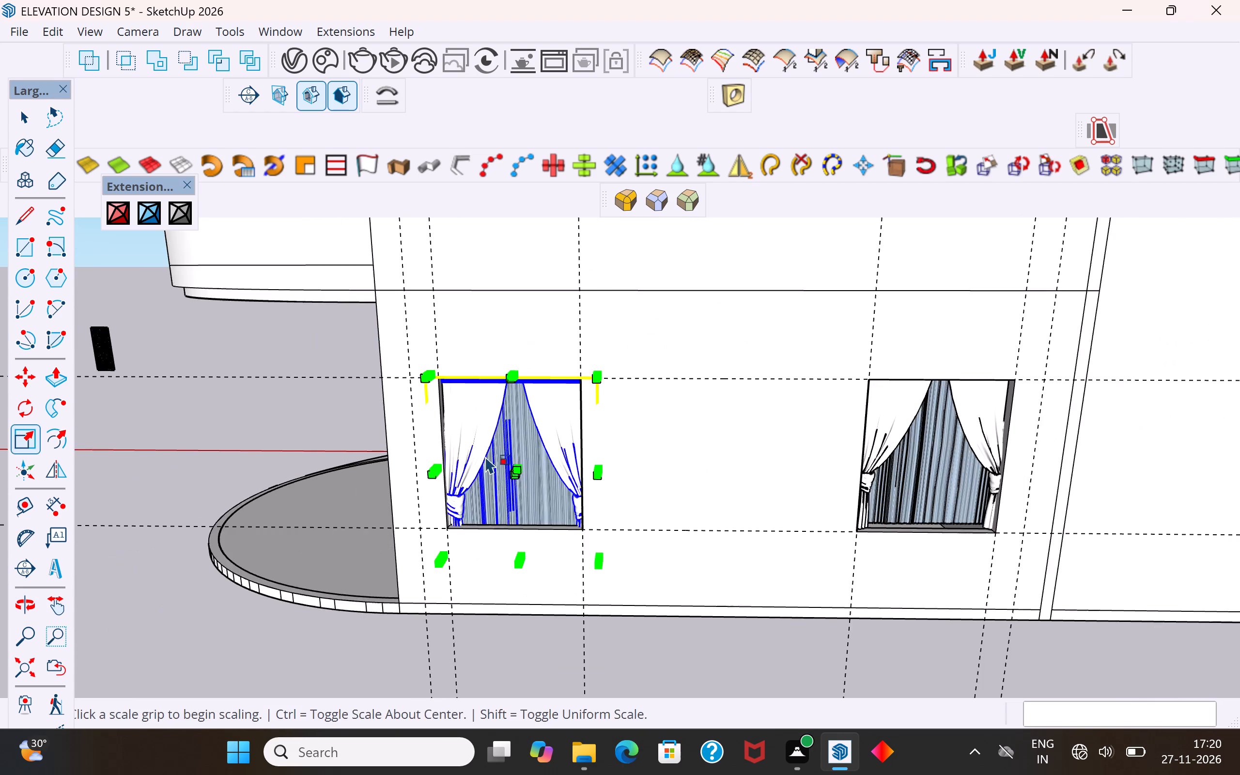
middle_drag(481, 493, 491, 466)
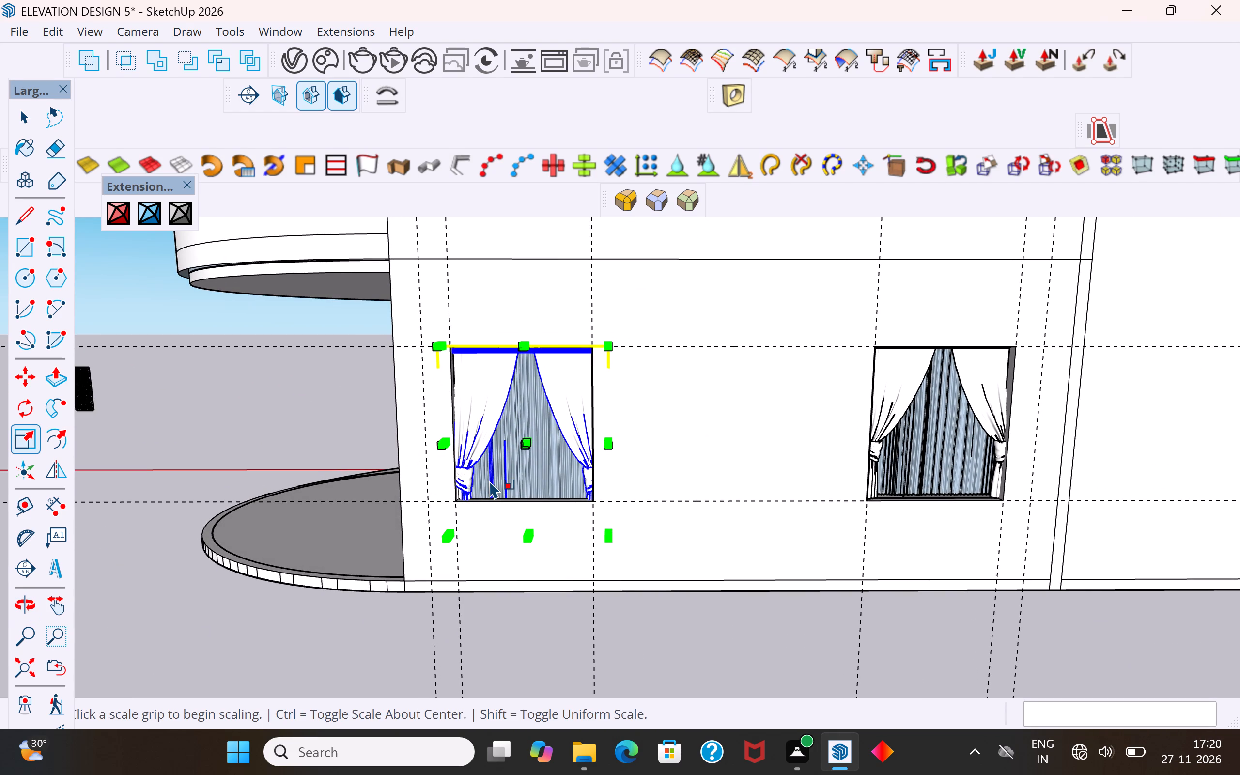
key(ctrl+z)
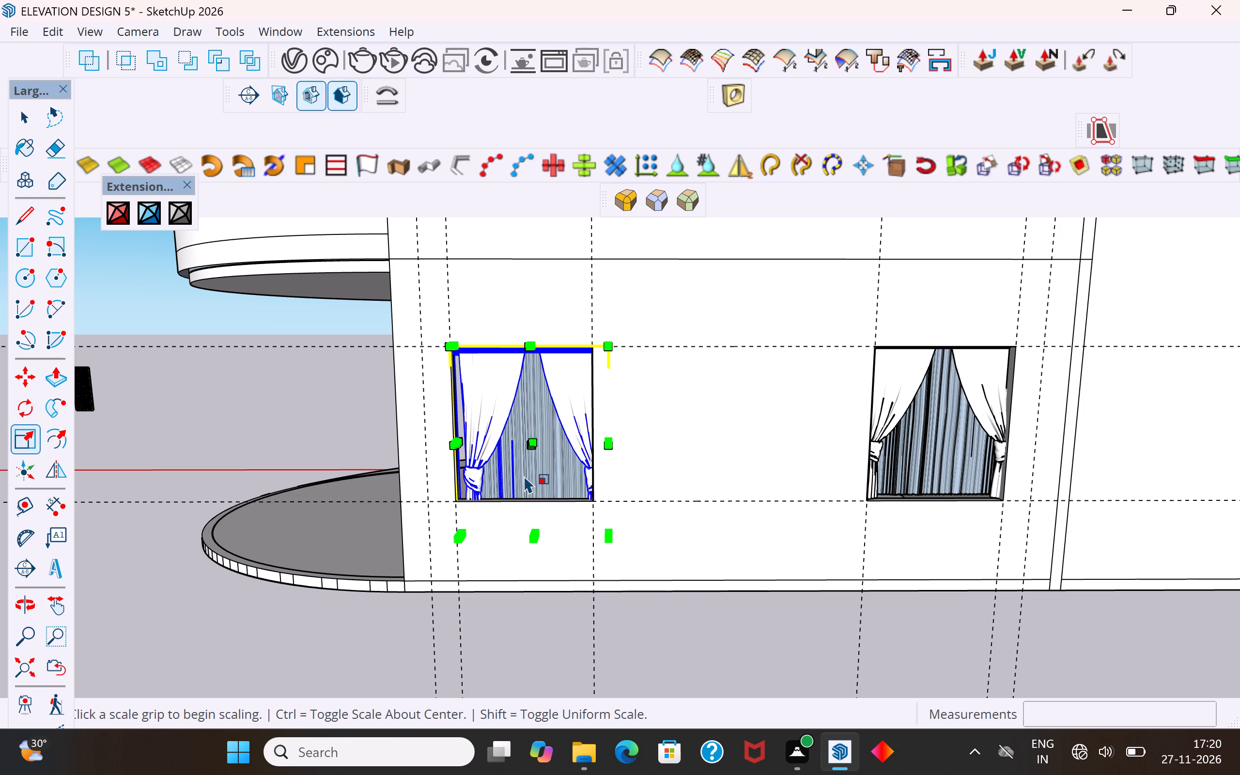
Shorten the lower-floor curtain nearest the curved end from its bottom to the sill edge, scaling it about 0.80 along the blue axis.
scroll(535, 534, up, 13)
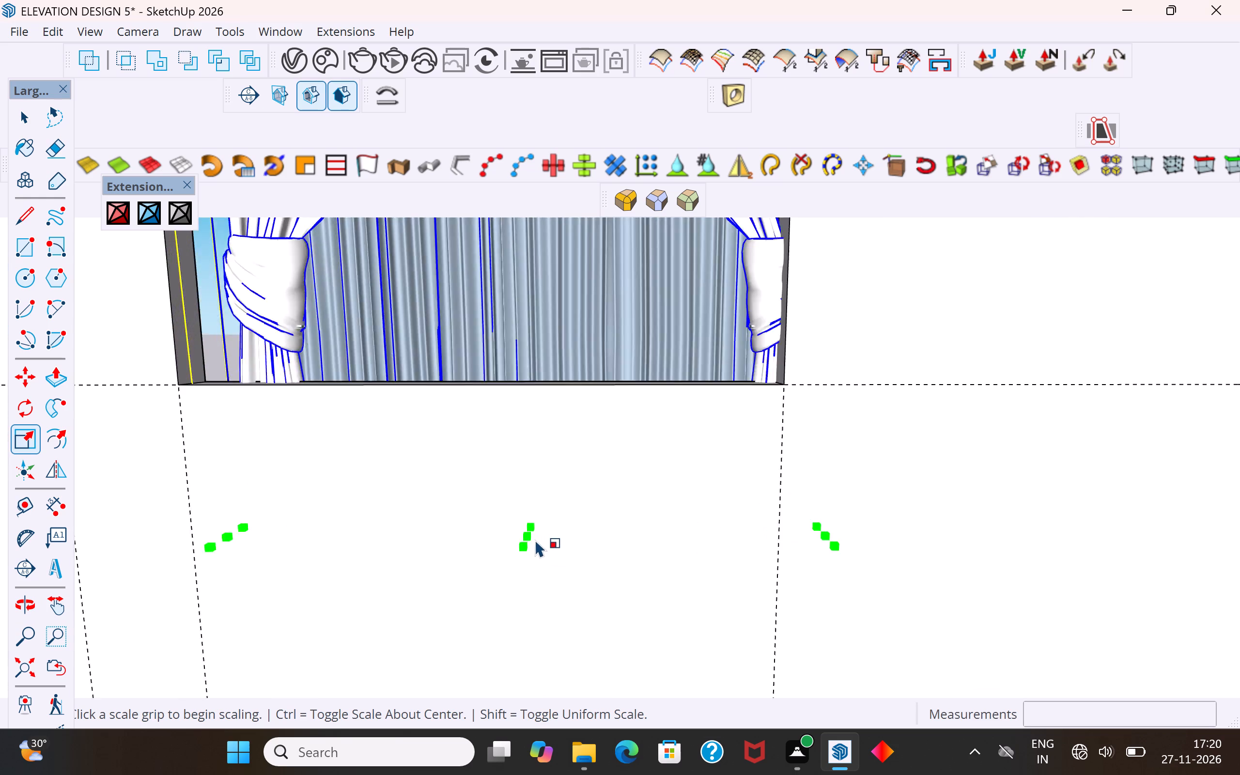
scroll(535, 540, up, 6)
click(528, 537)
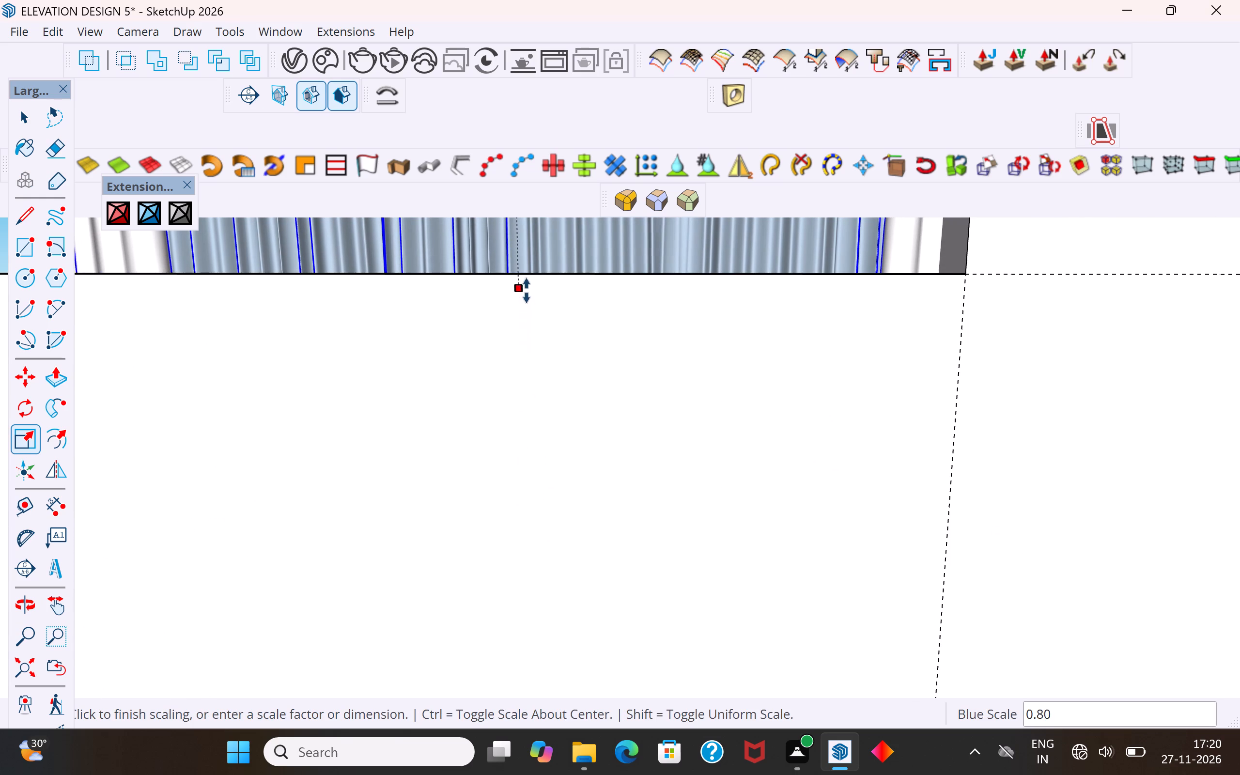
click(525, 279)
Widen the same lower-floor curtain along the red axis to close the gap at its outer jamb.
scroll(576, 611, down, 12)
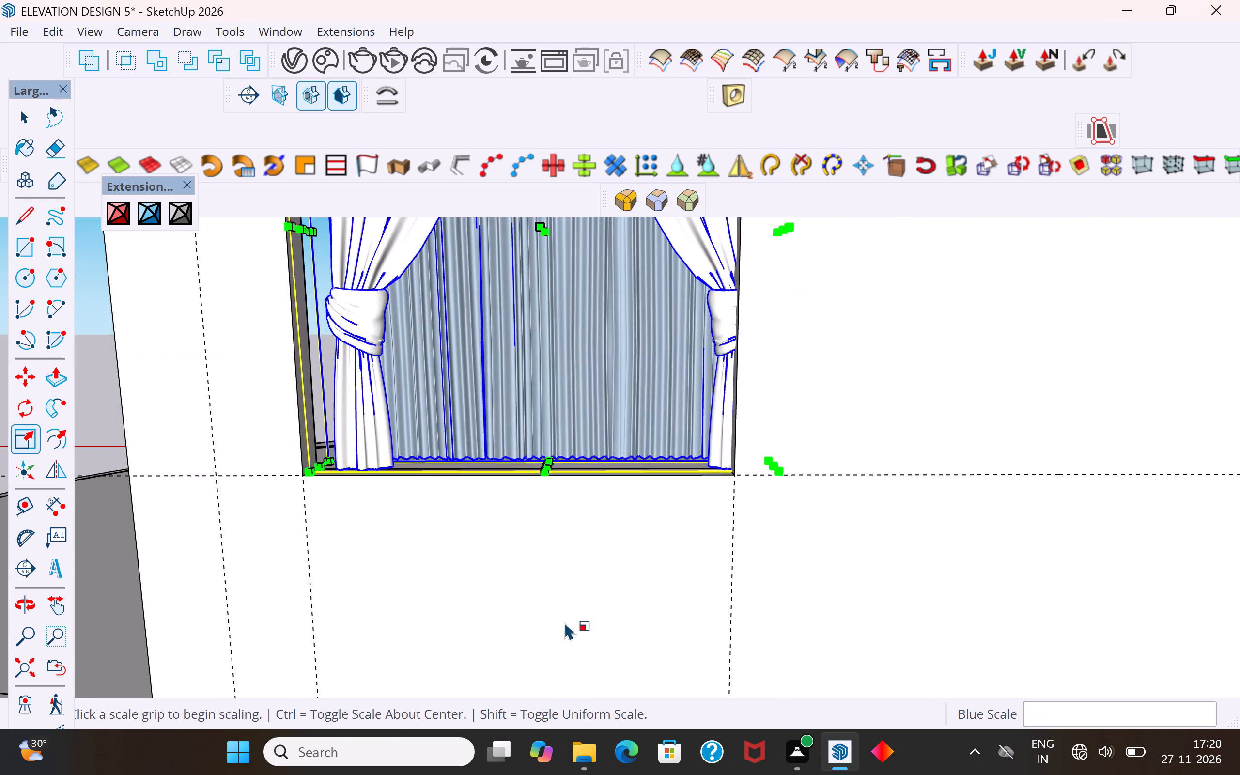
scroll(564, 622, down, 5)
scroll(424, 377, up, 4)
scroll(413, 402, down, 2)
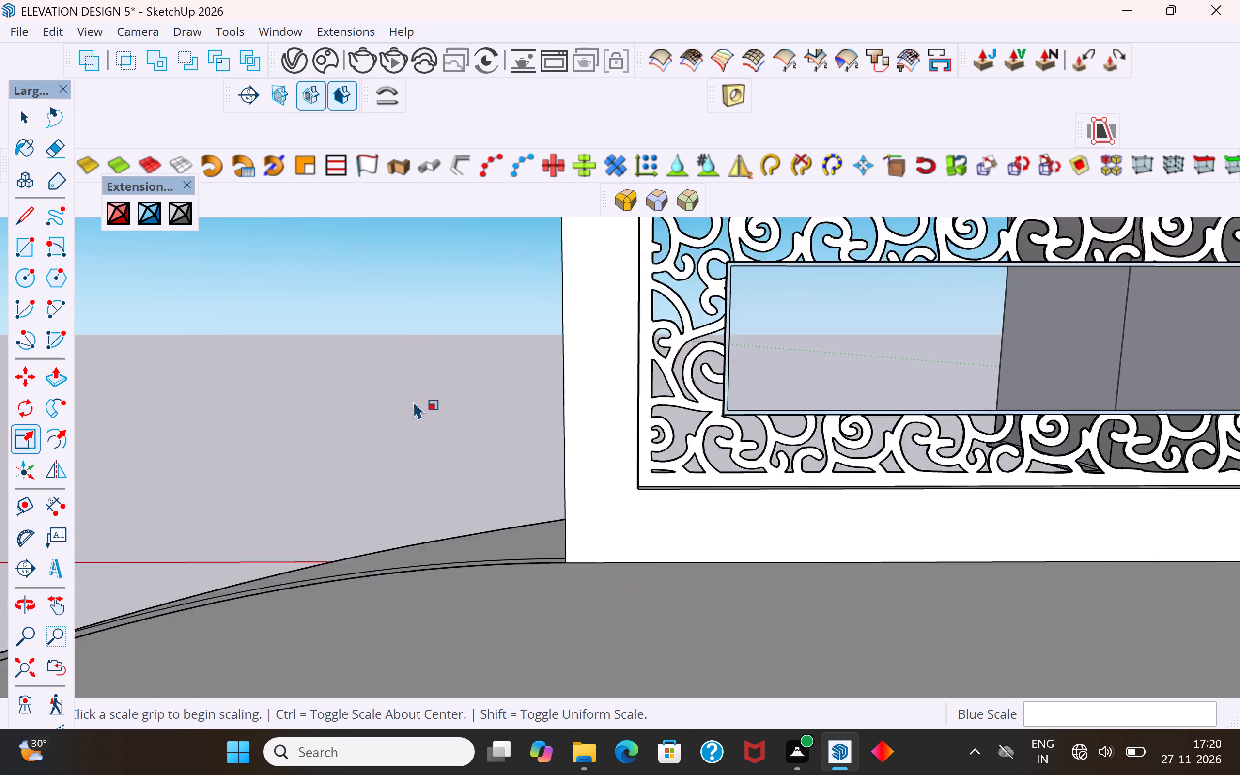
scroll(413, 402, down, 2)
middle_drag(414, 445, 436, 566)
scroll(378, 492, up, 3)
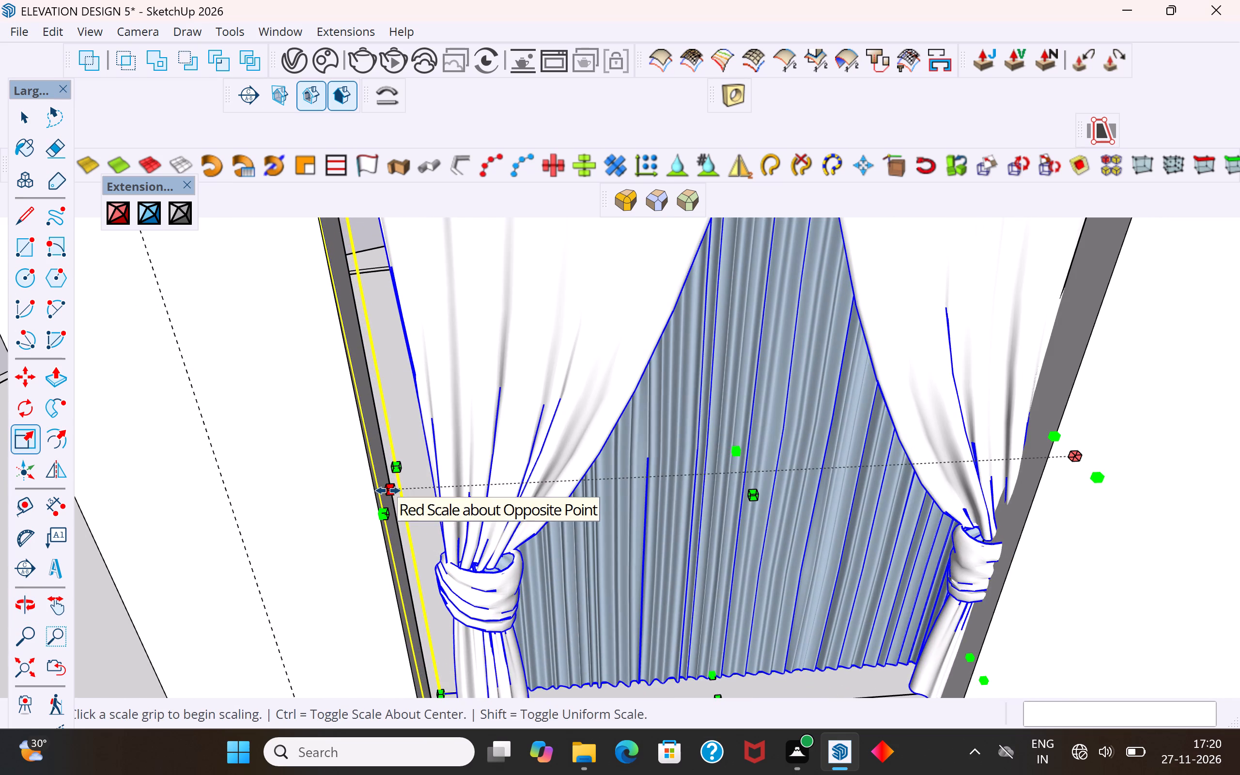
click(388, 491)
click(344, 497)
Reduce the same curtain's depth, scaling it about 0.79 along the green axis.
scroll(401, 558, down, 1)
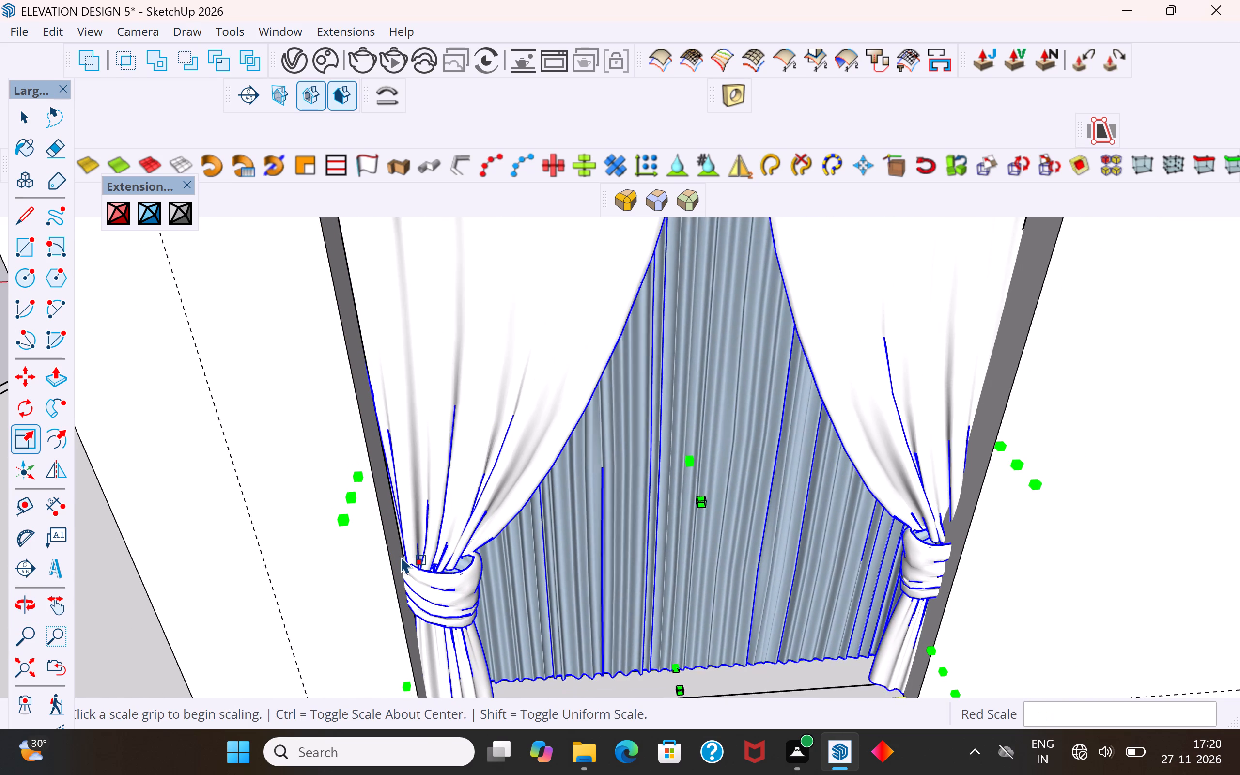
scroll(401, 557, down, 2)
click(651, 509)
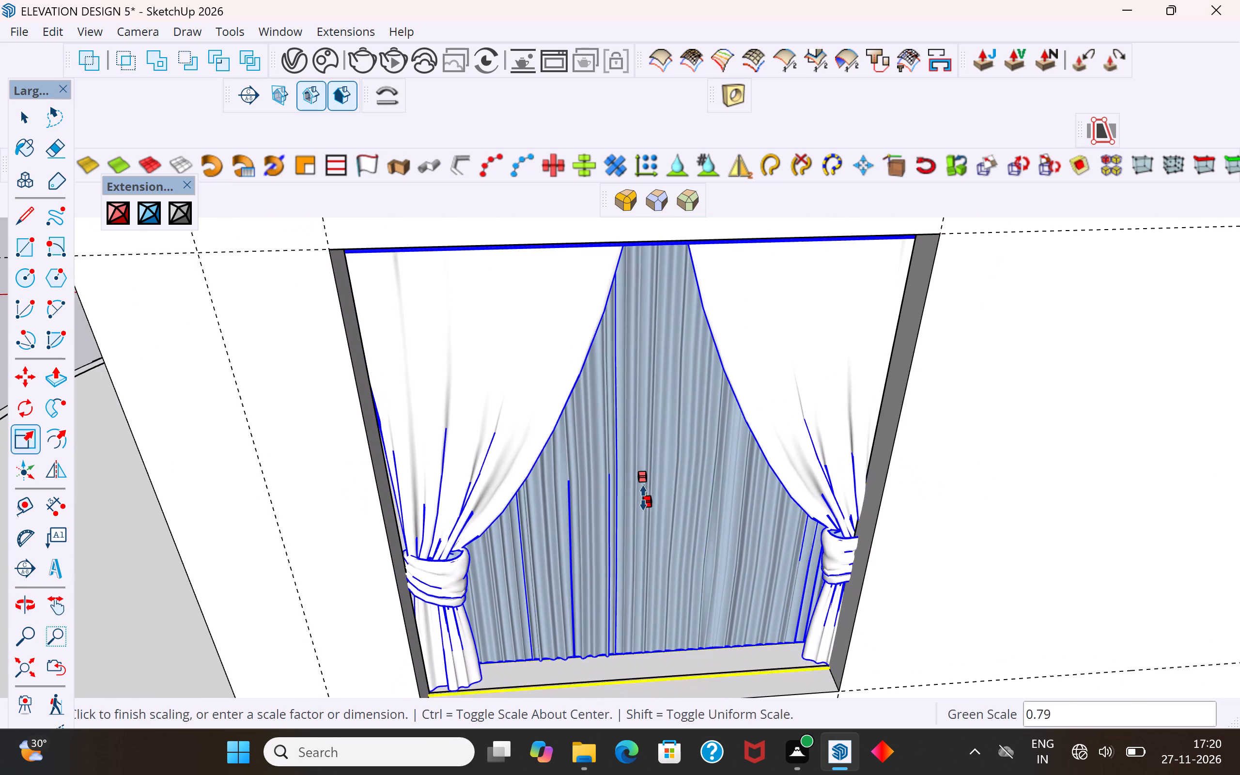
click(639, 496)
Reduce the depth of the lower-floor curtain farther from the curved end, scaling it about 0.63 along the green axis.
scroll(345, 565, down, 5)
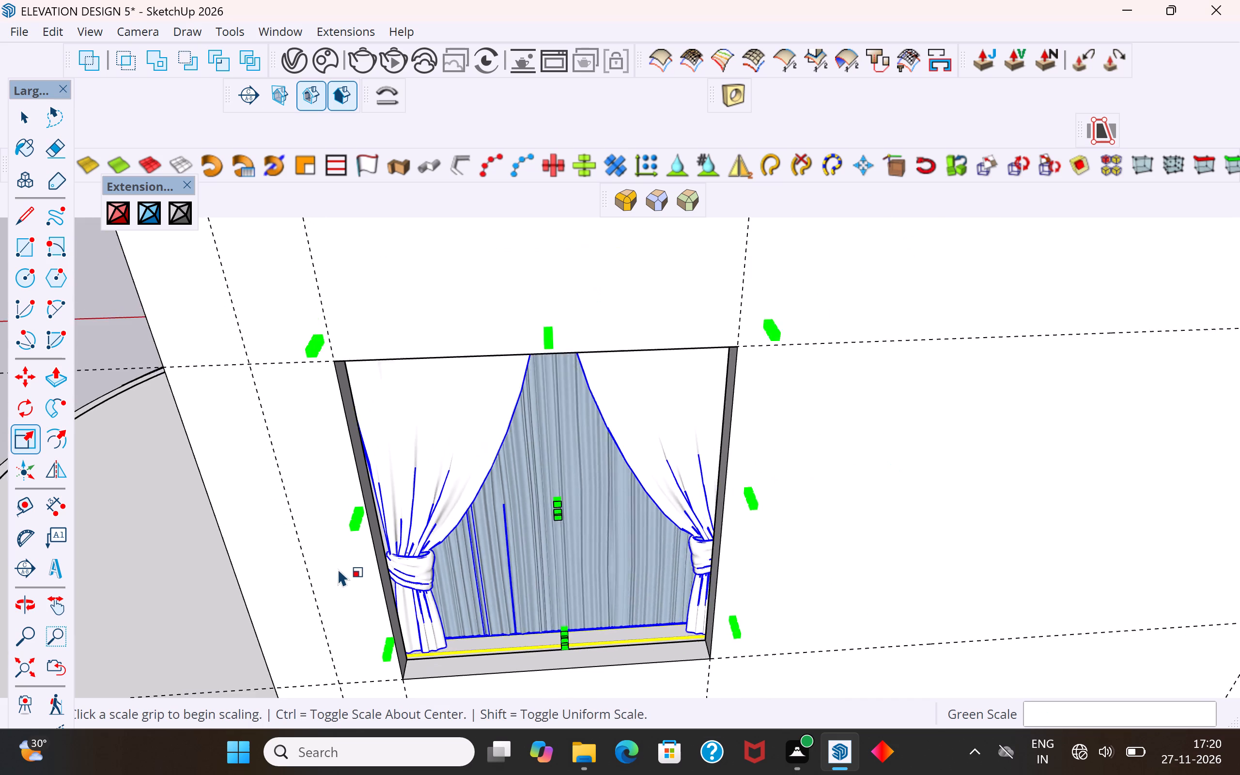
scroll(338, 569, down, 8)
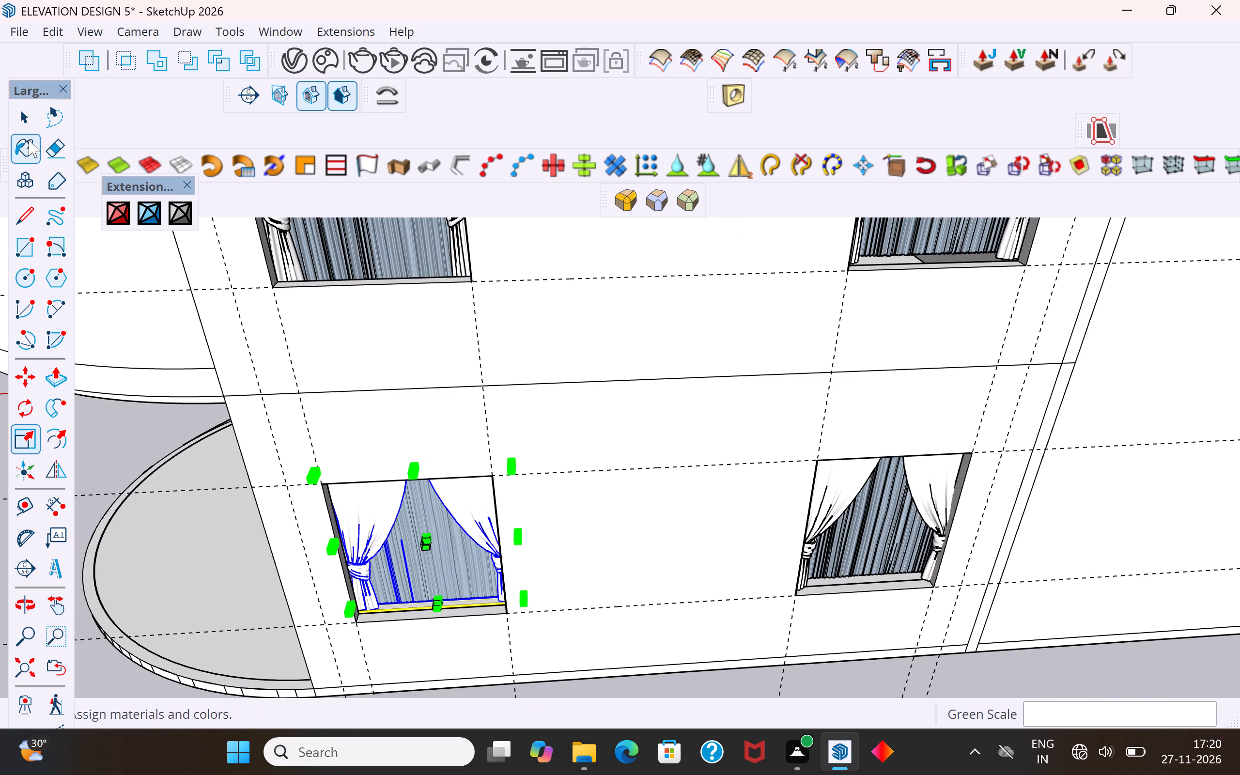
click(25, 120)
click(871, 525)
scroll(920, 540, up, 3)
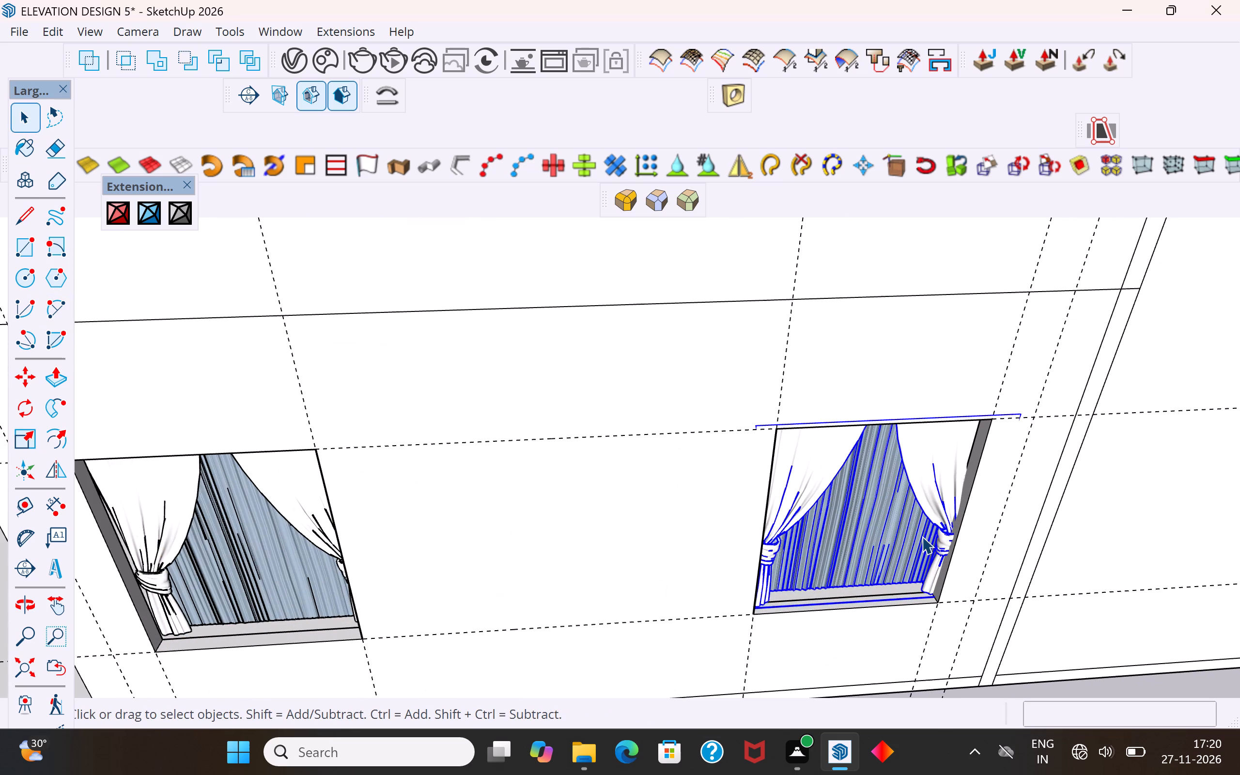
key(s)
scroll(868, 530, up, 1)
middle_drag(868, 531, 873, 560)
scroll(865, 530, up, 3)
click(866, 527)
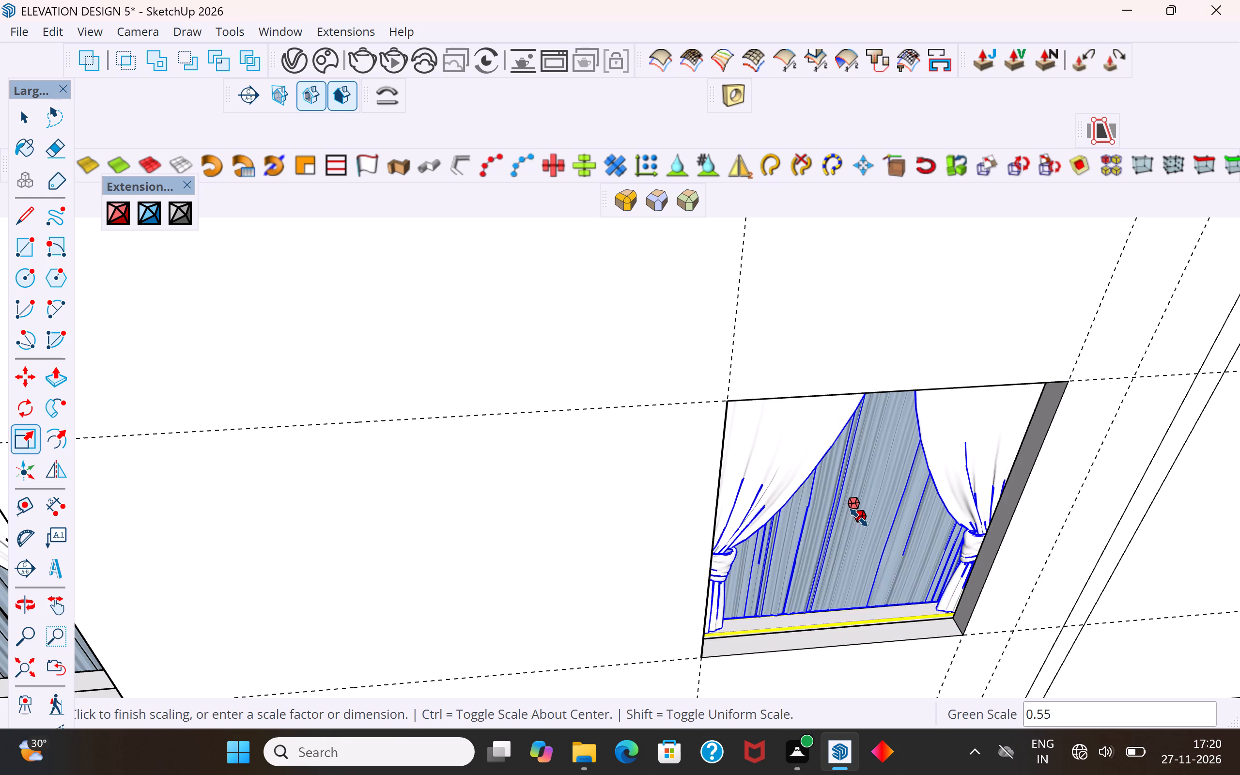
click(860, 516)
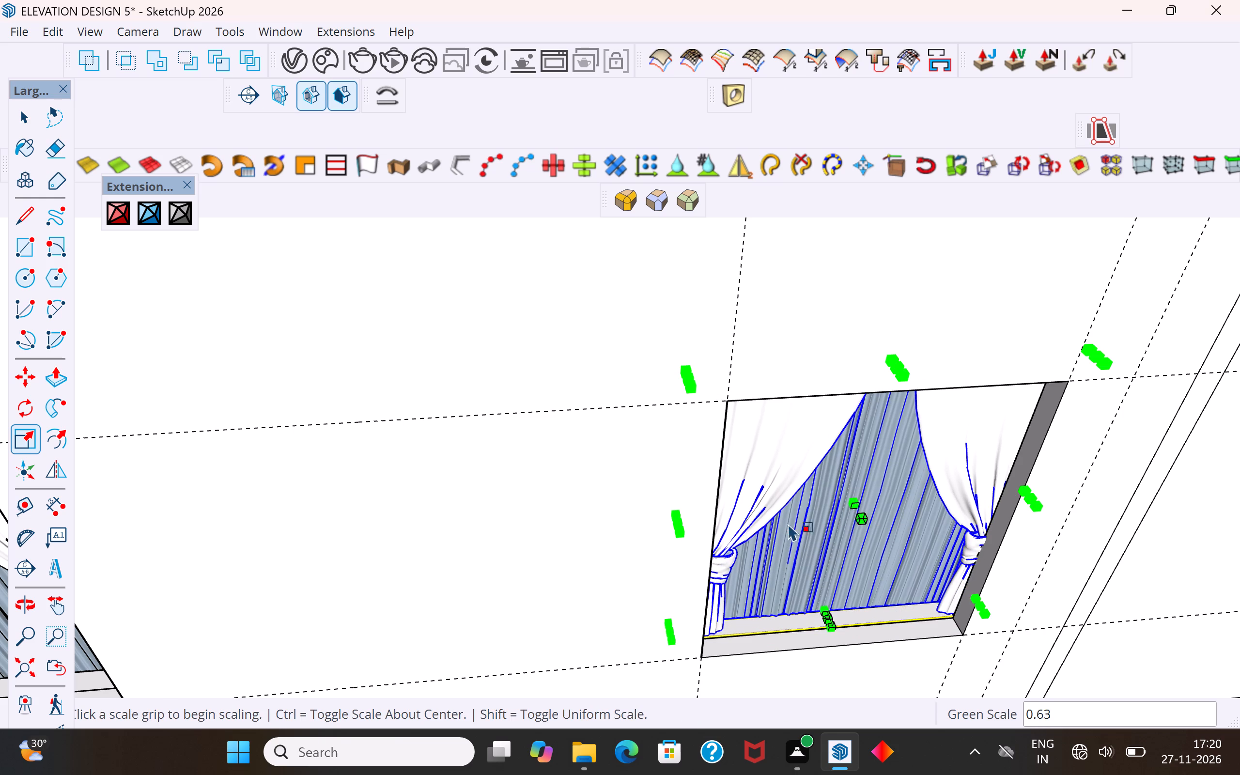
Thin the same curtain again by scaling it about 0.66 along the green axis, and deselect it.
click(860, 517)
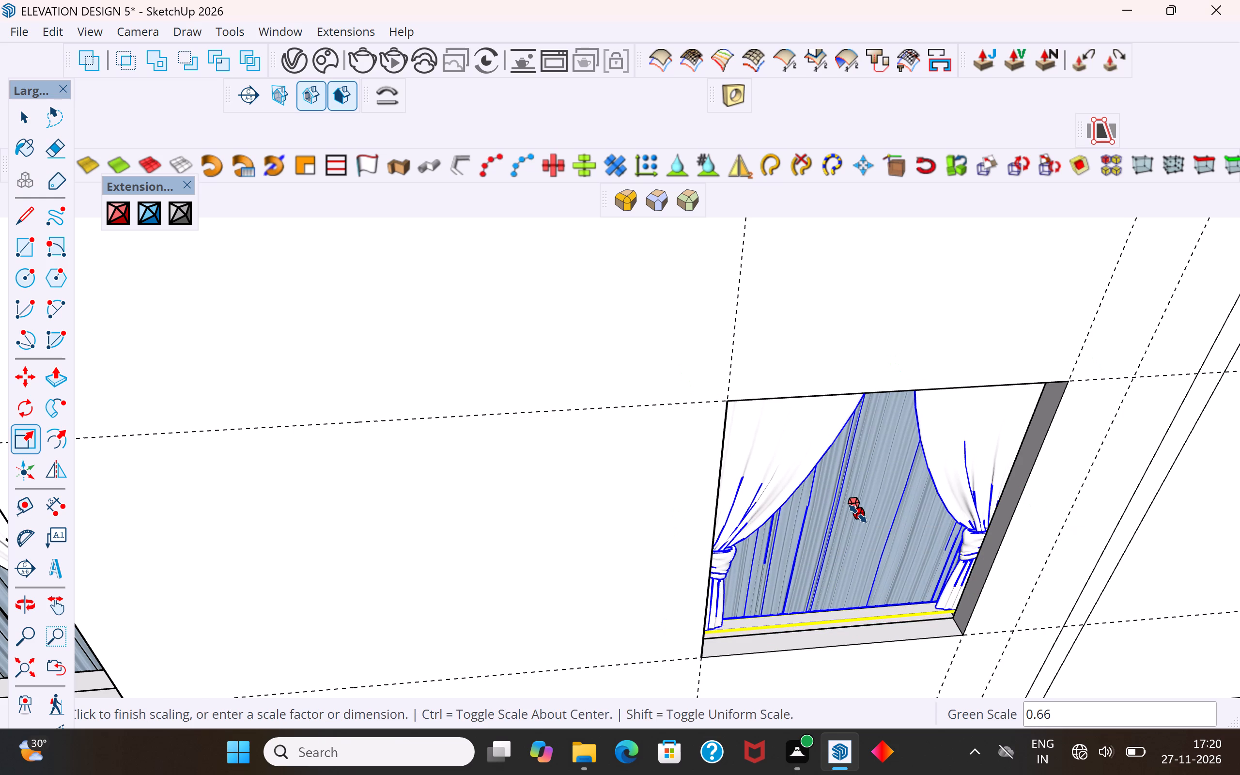
click(858, 516)
scroll(710, 555, down, 4)
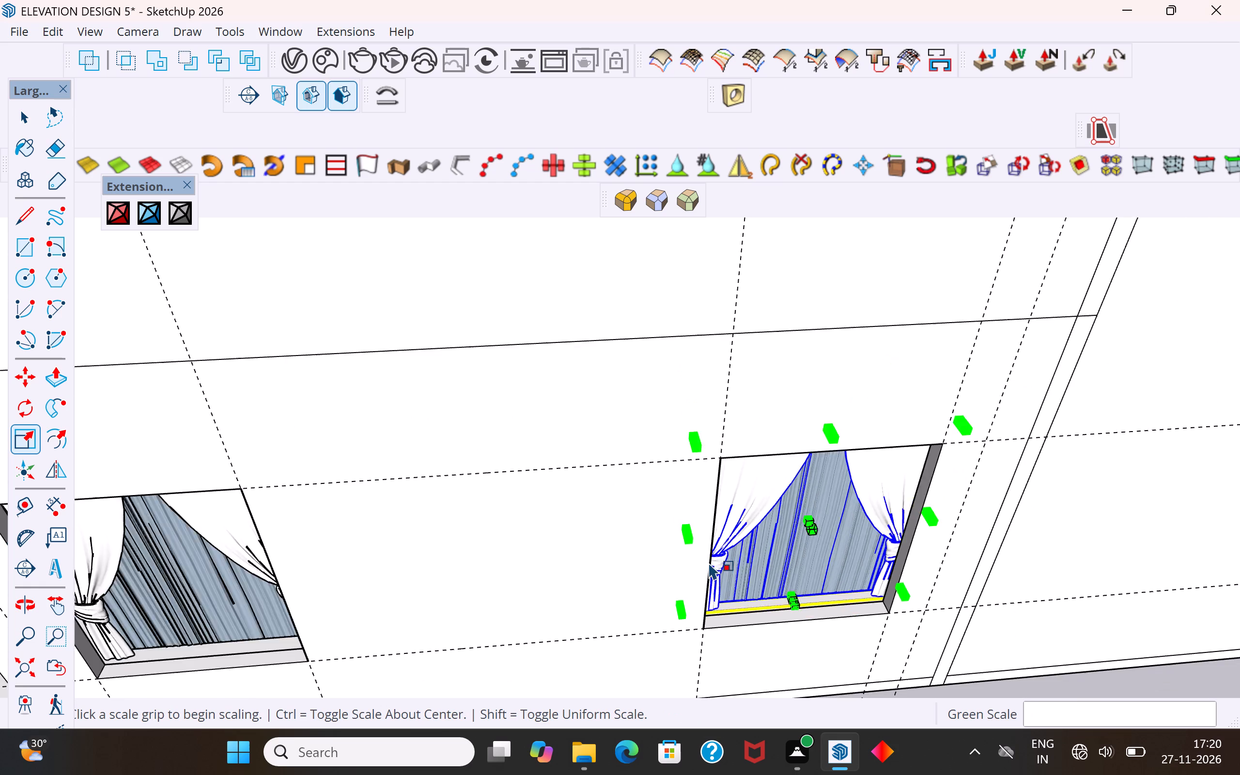
scroll(708, 562, down, 11)
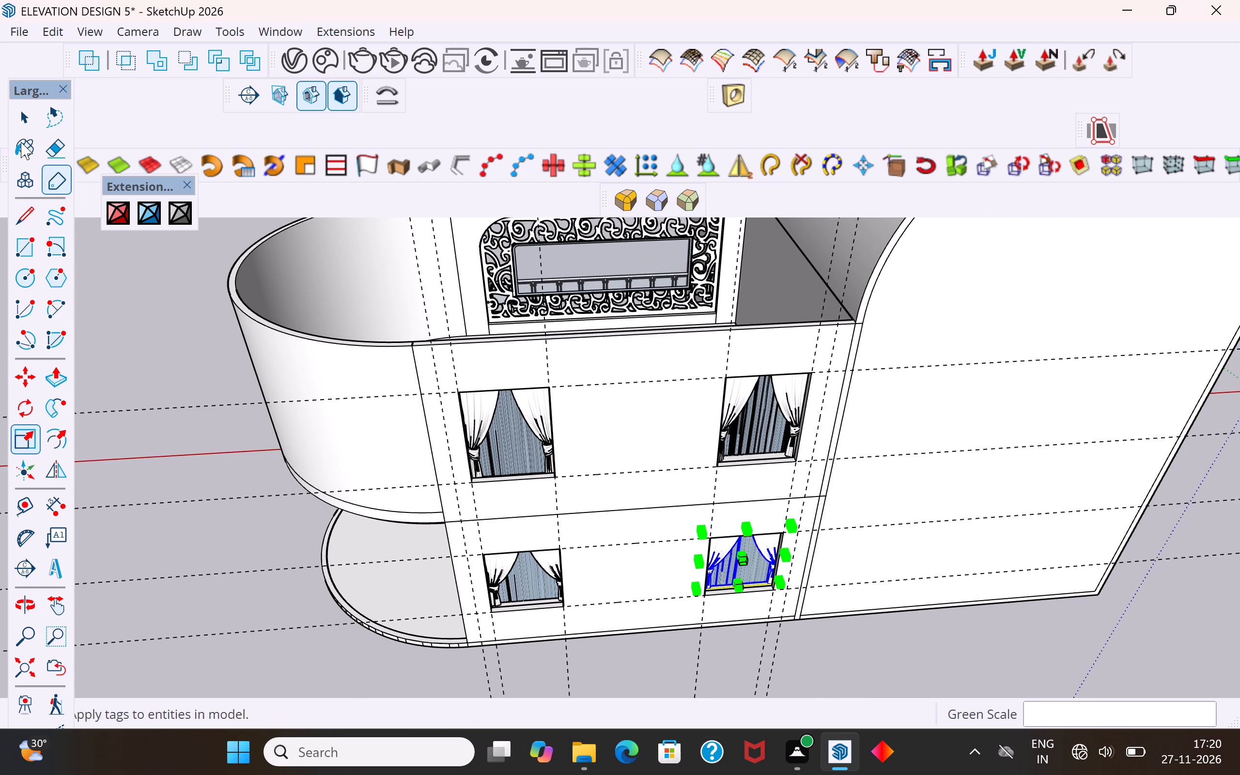
drag(12, 93, 16, 101)
click(27, 120)
click(168, 319)
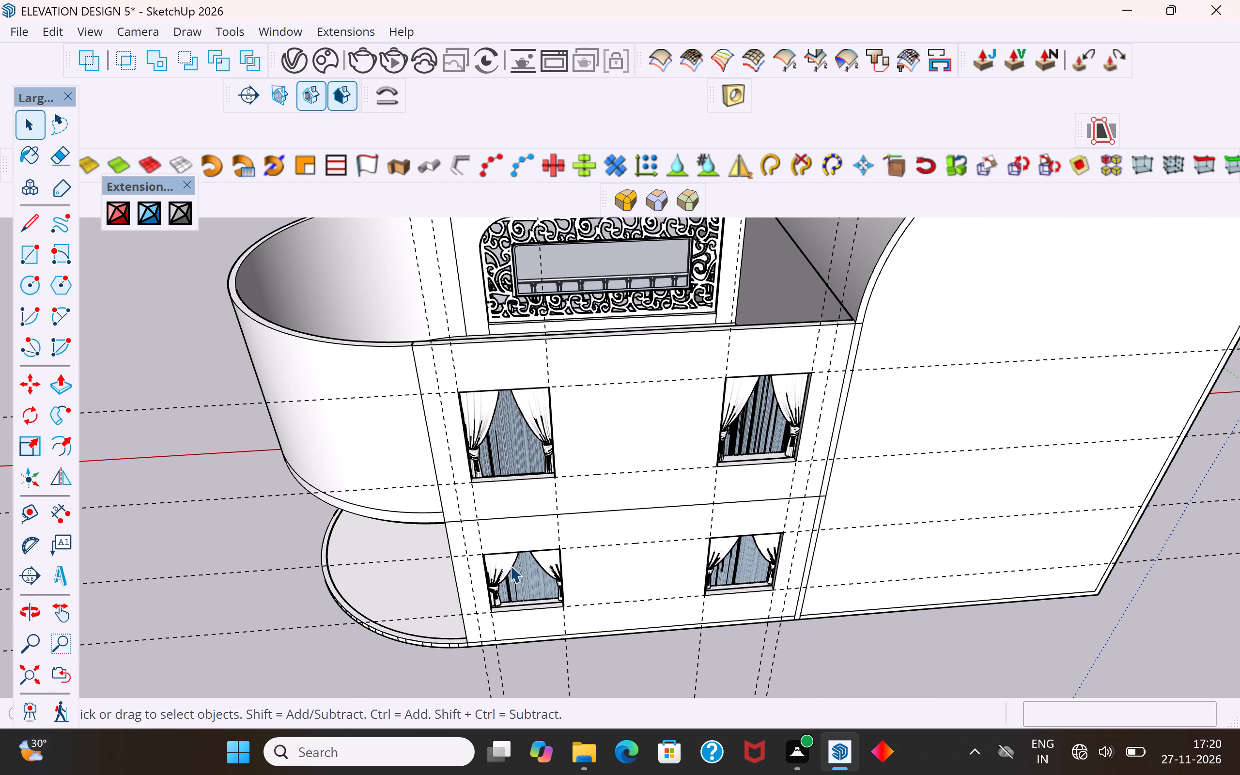
Shorten the upper-floor curtain nearest the curved end from its bottom to the sill edge, scaling it about 0.93 along the blue axis.
middle_drag(533, 544, 563, 431)
scroll(448, 568, down, 6)
scroll(495, 439, up, 10)
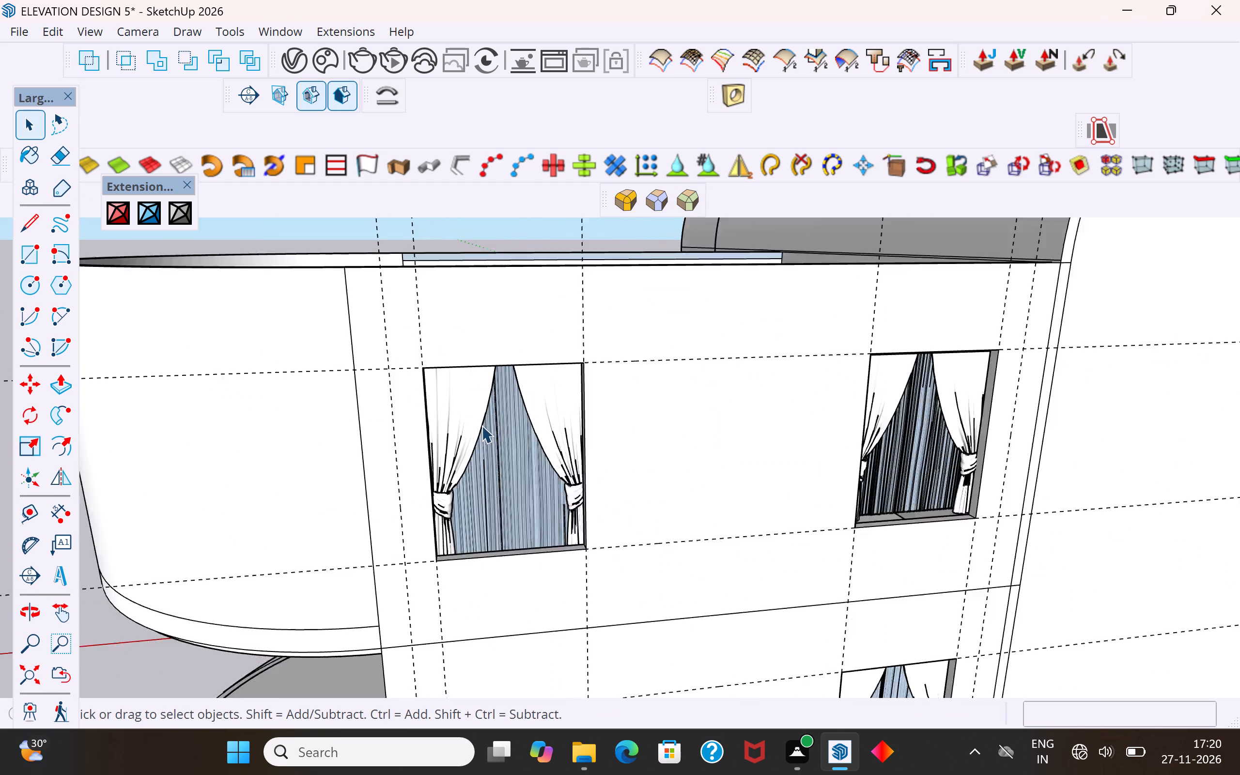
scroll(481, 425, up, 4)
middle_drag(497, 480, 465, 486)
click(465, 491)
scroll(482, 510, up, 3)
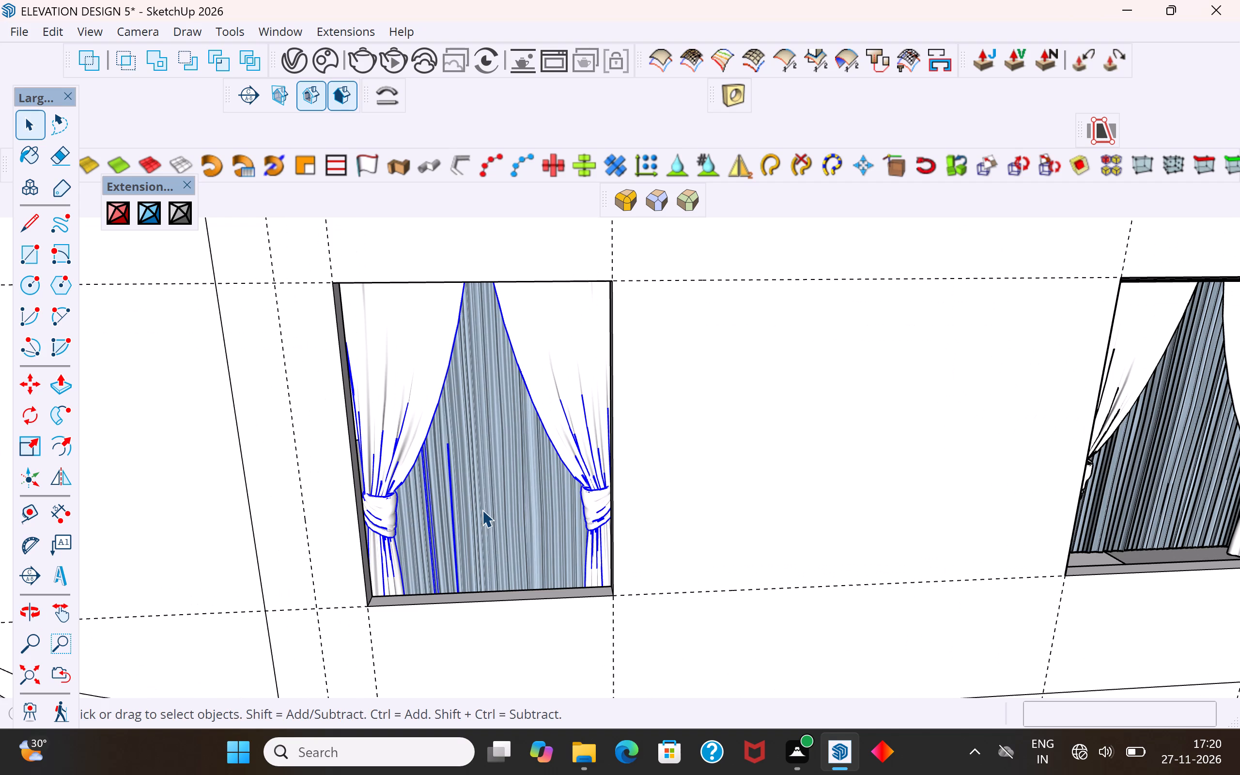
key(s)
middle_drag(507, 610, 494, 651)
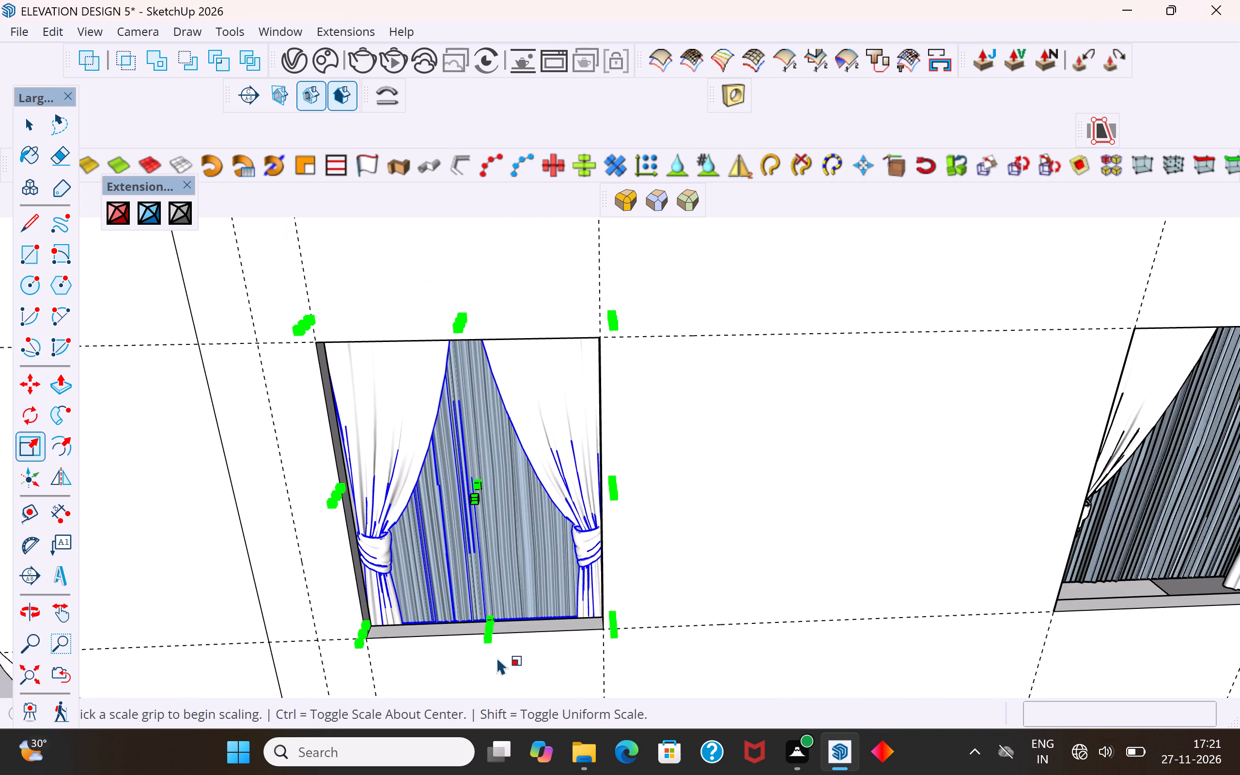
scroll(496, 662, up, 6)
middle_drag(533, 634, 407, 602)
scroll(493, 608, up, 9)
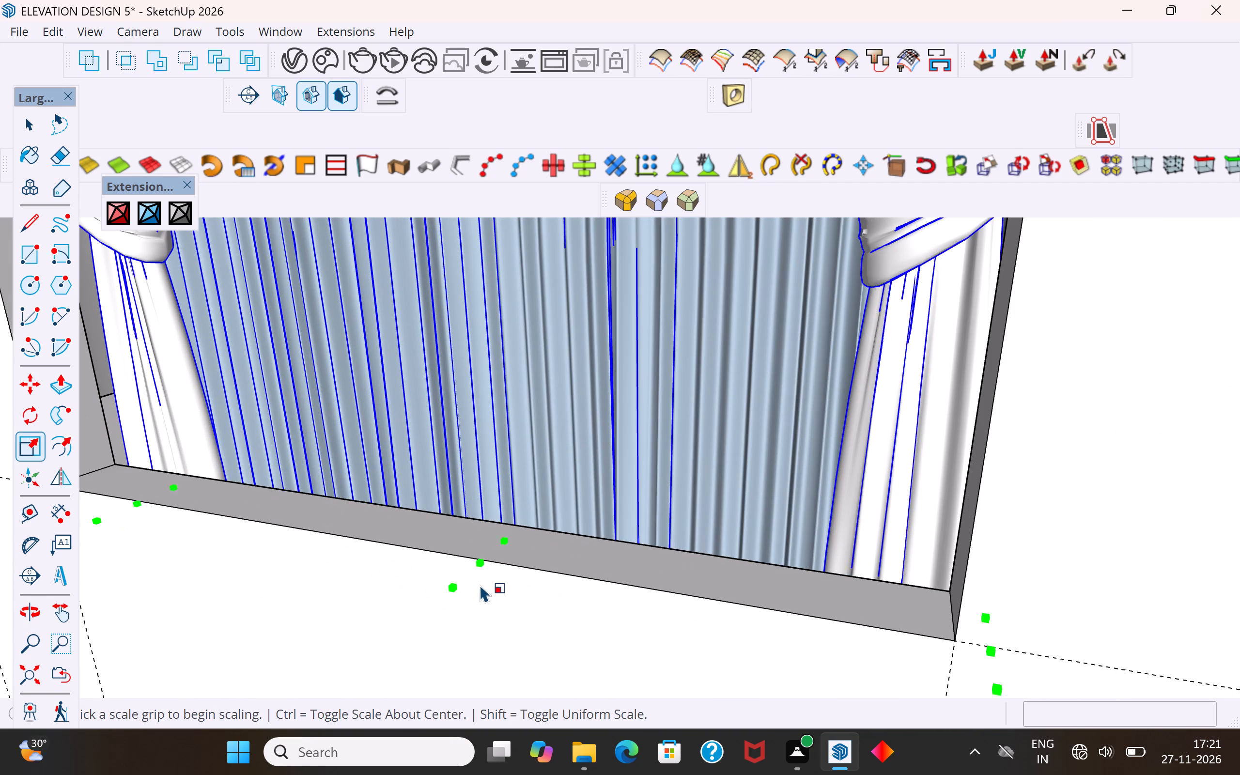
click(478, 561)
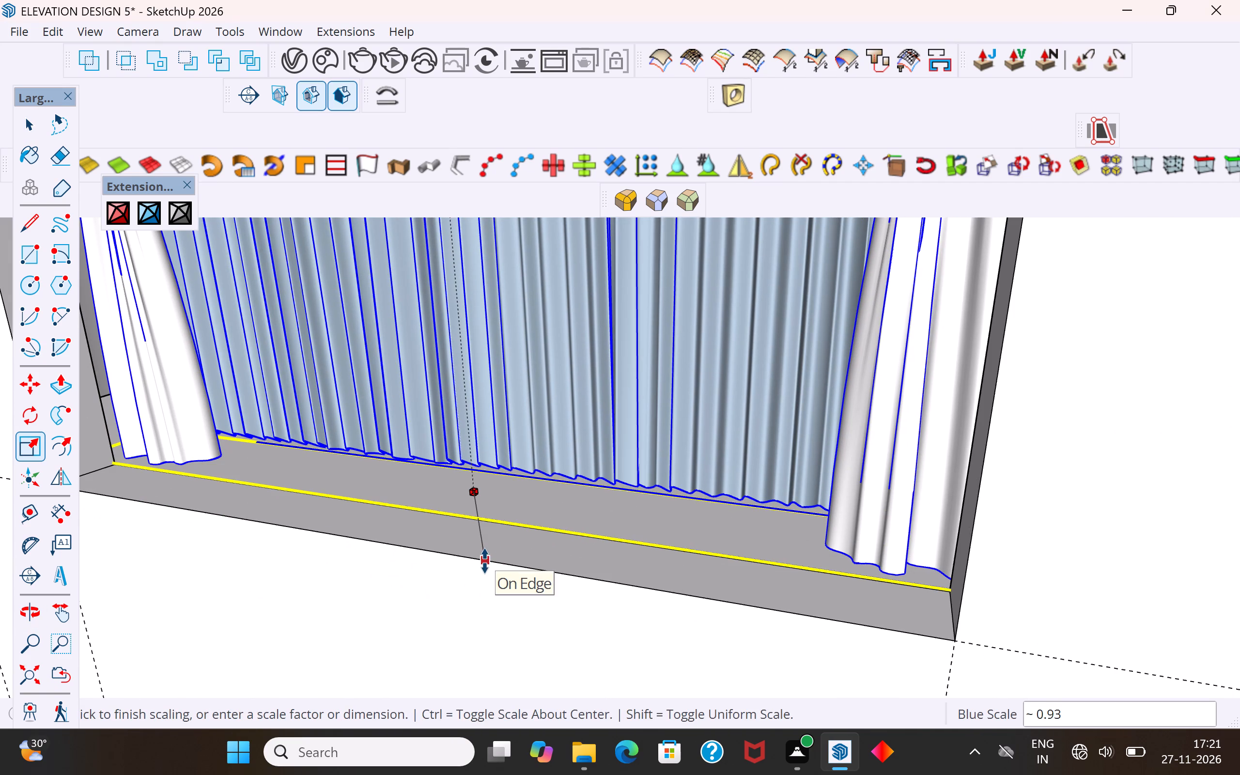
click(485, 561)
Widen the same upper-floor curtain about 1.03 along the red axis to close the gap at its outer jamb.
scroll(573, 599, down, 13)
middle_drag(568, 607, 660, 622)
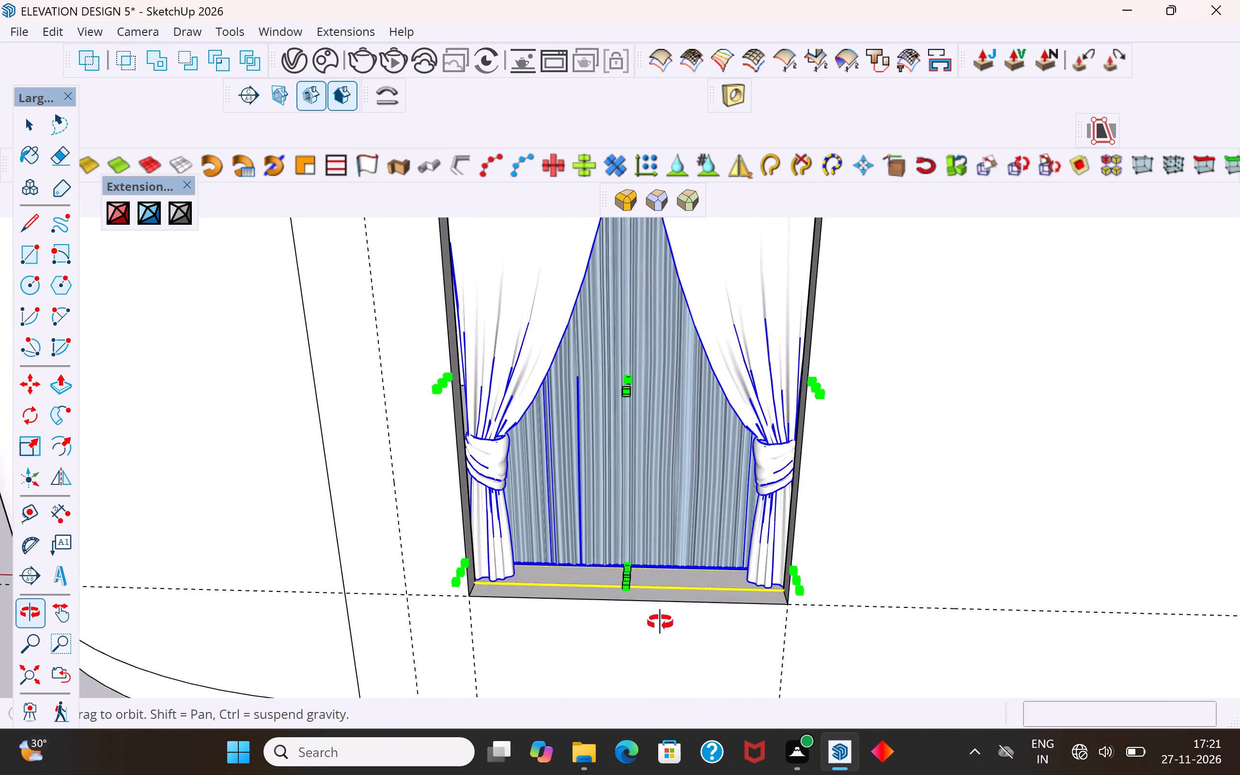
middle_drag(660, 622, 661, 625)
scroll(453, 401, up, 10)
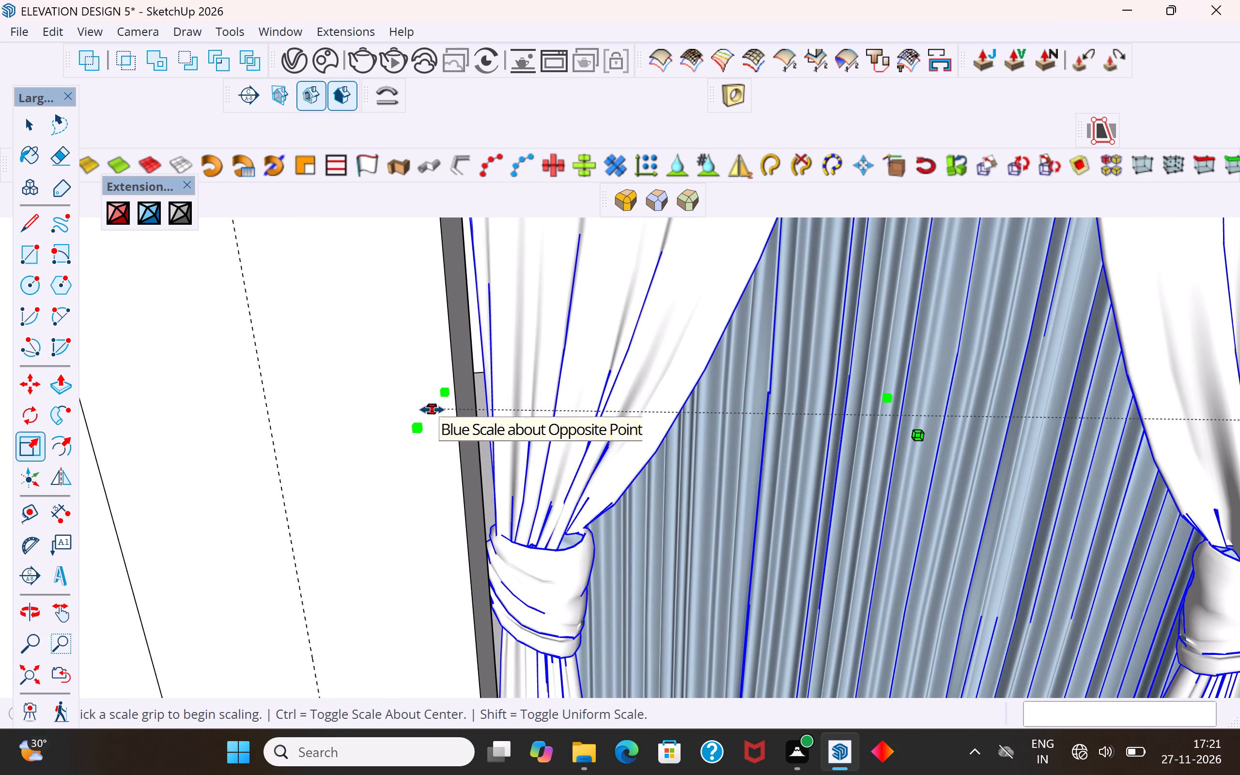
click(432, 410)
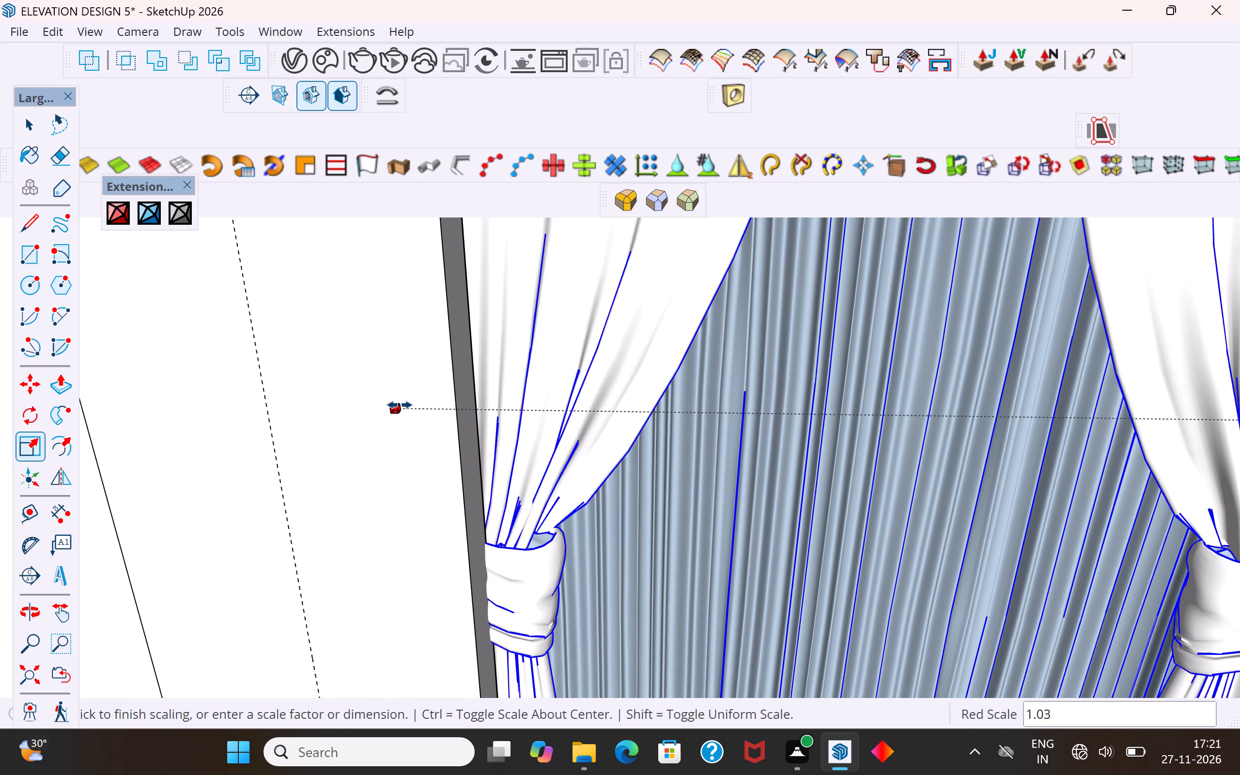
click(400, 406)
Widen the same curtain about 1.04 along the red axis to close the gap at its inner jamb.
scroll(358, 495, down, 12)
middle_drag(387, 516, 450, 494)
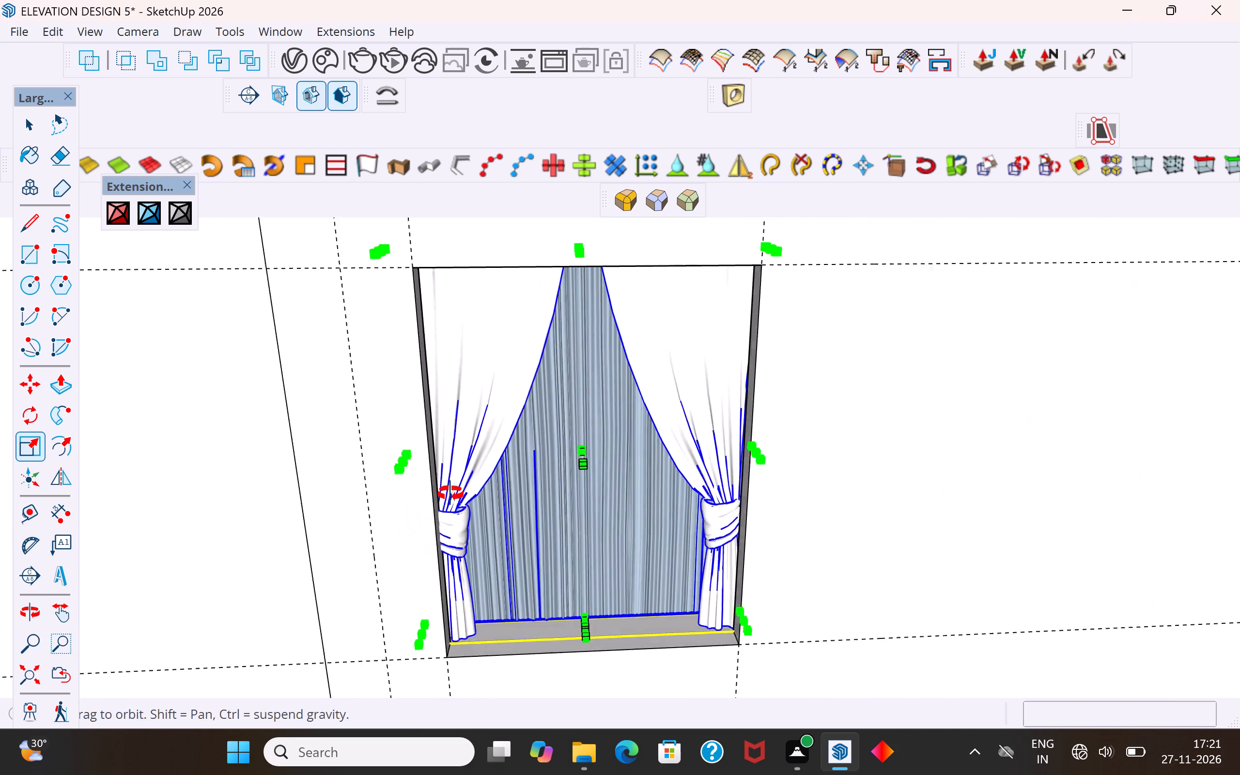
middle_drag(450, 494, 471, 498)
scroll(786, 414, up, 8)
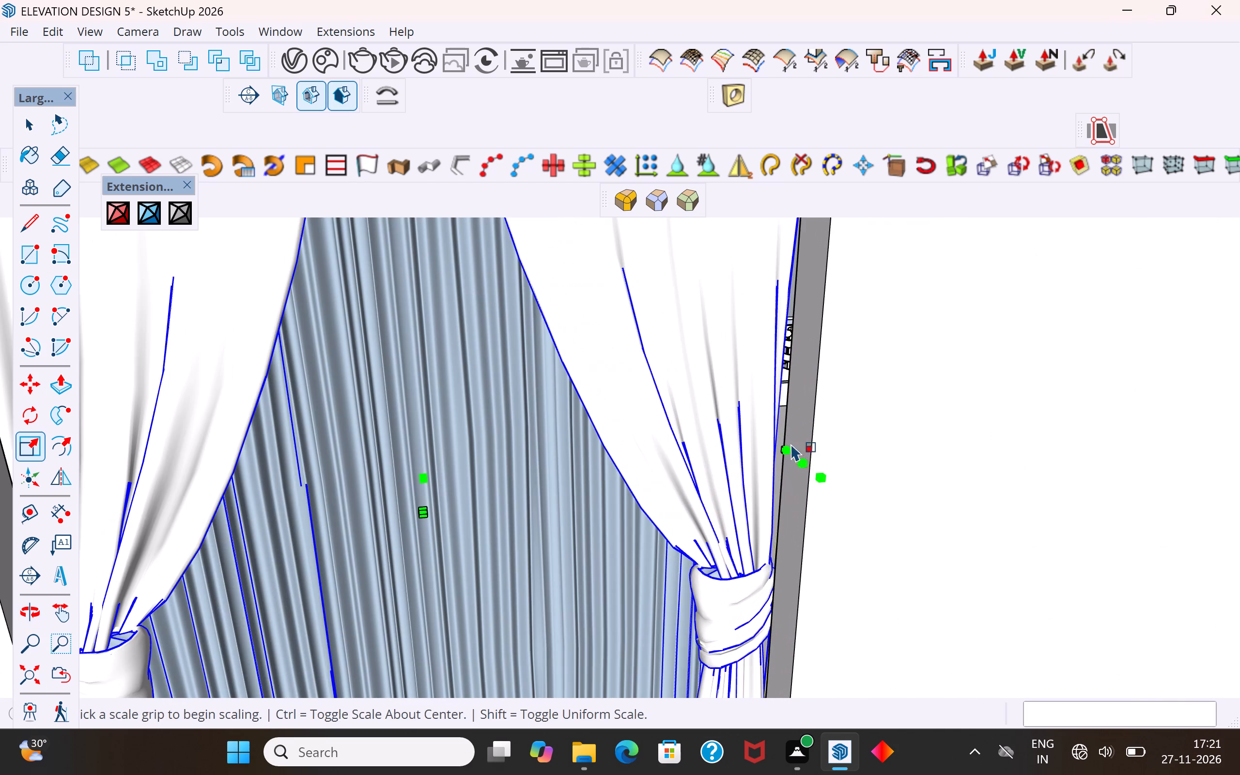
click(804, 462)
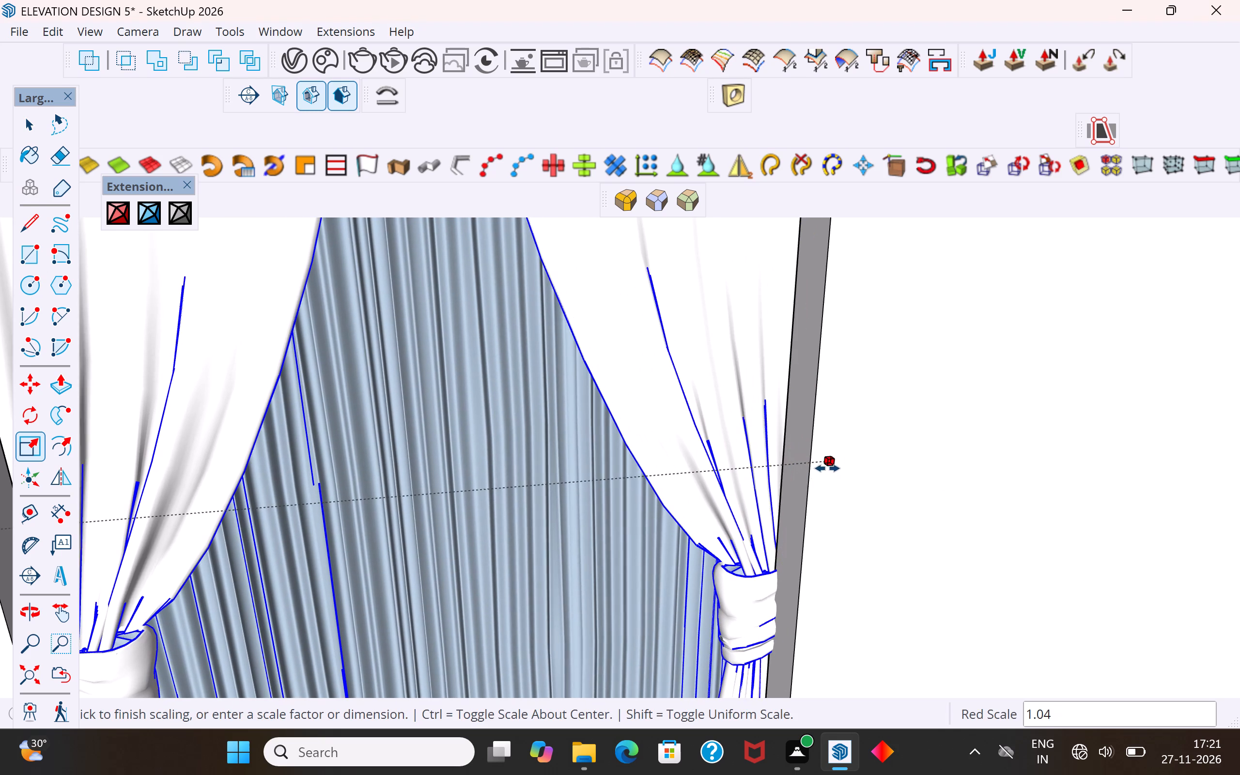
click(821, 464)
Reduce the depth of the same upper-floor curtain, scaling it about 0.89 along the green axis.
scroll(624, 526, down, 5)
middle_drag(598, 540, 701, 567)
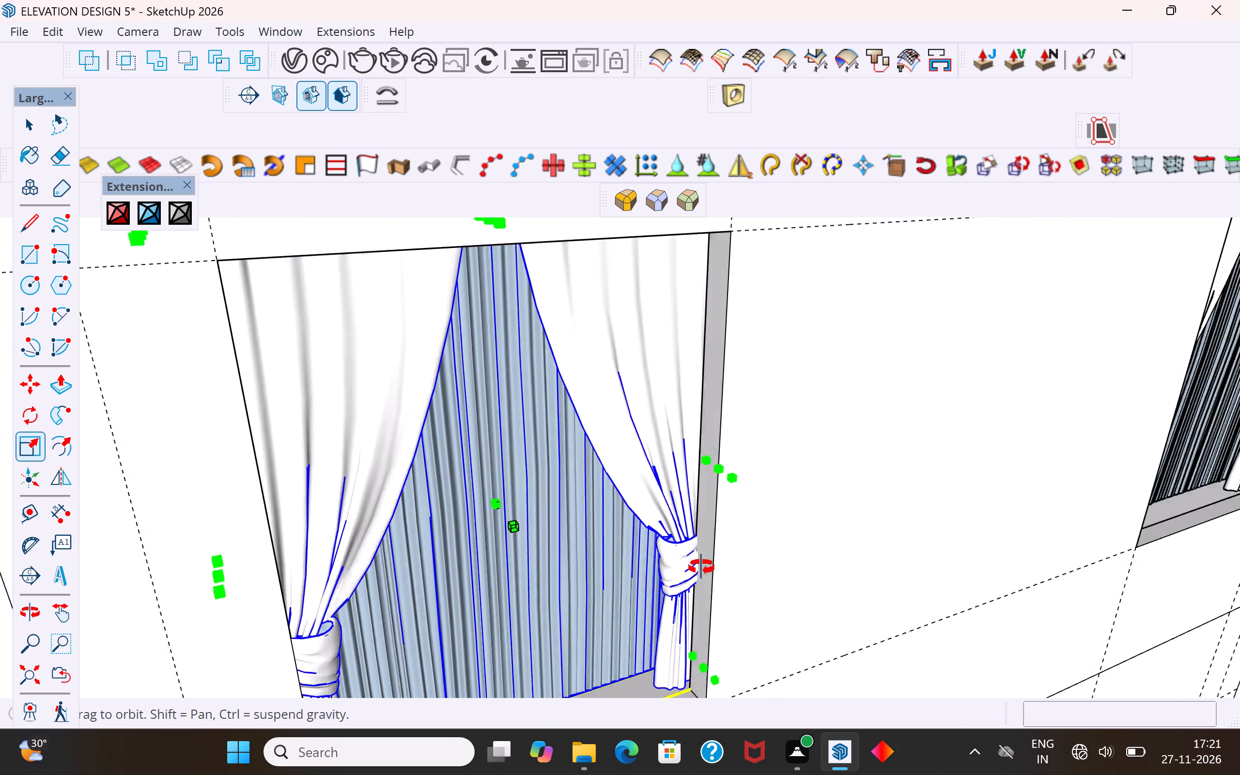
middle_drag(701, 567, 779, 596)
scroll(627, 609, down, 4)
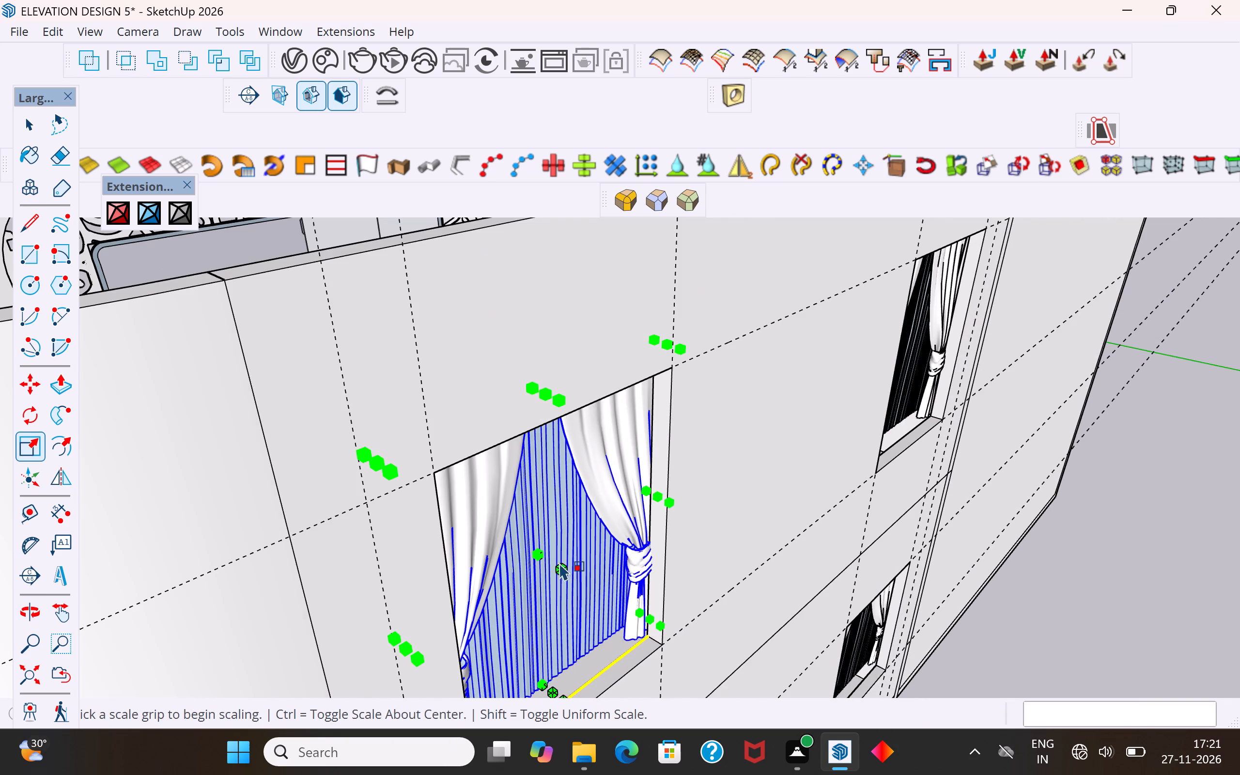
click(562, 570)
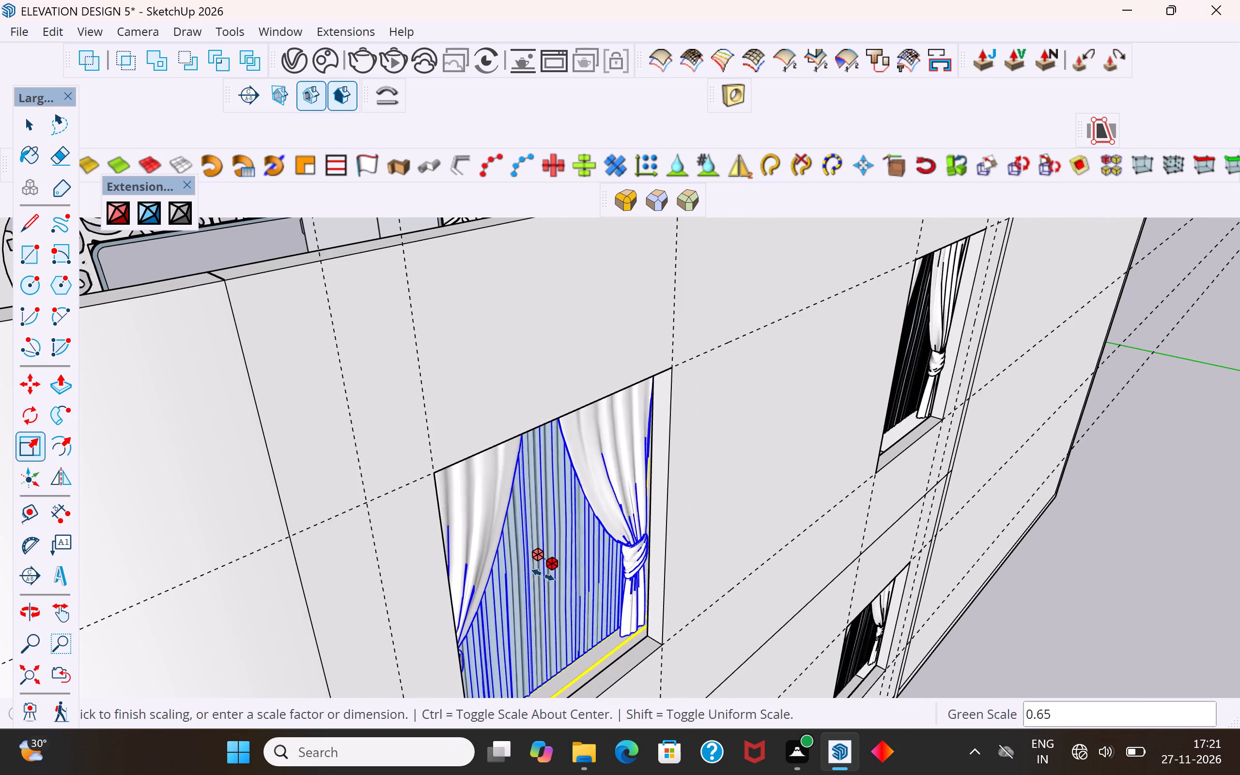
click(553, 583)
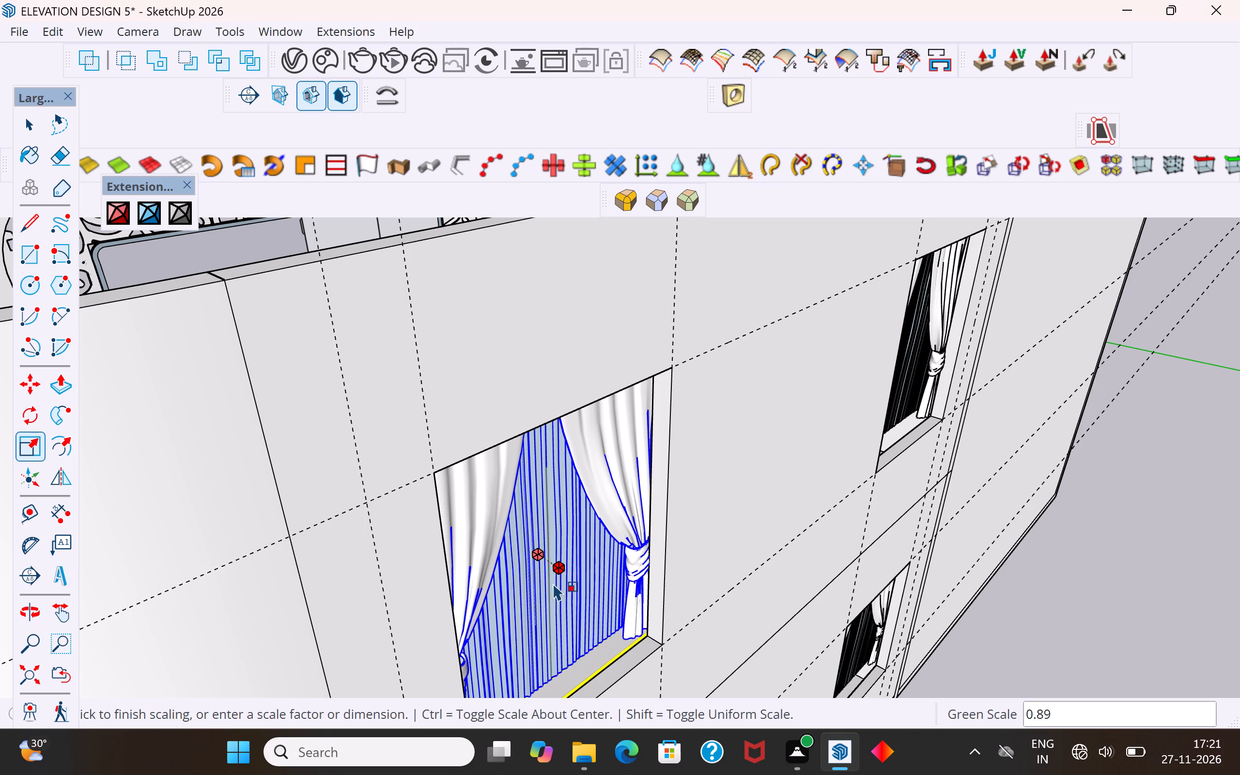
click(27, 125)
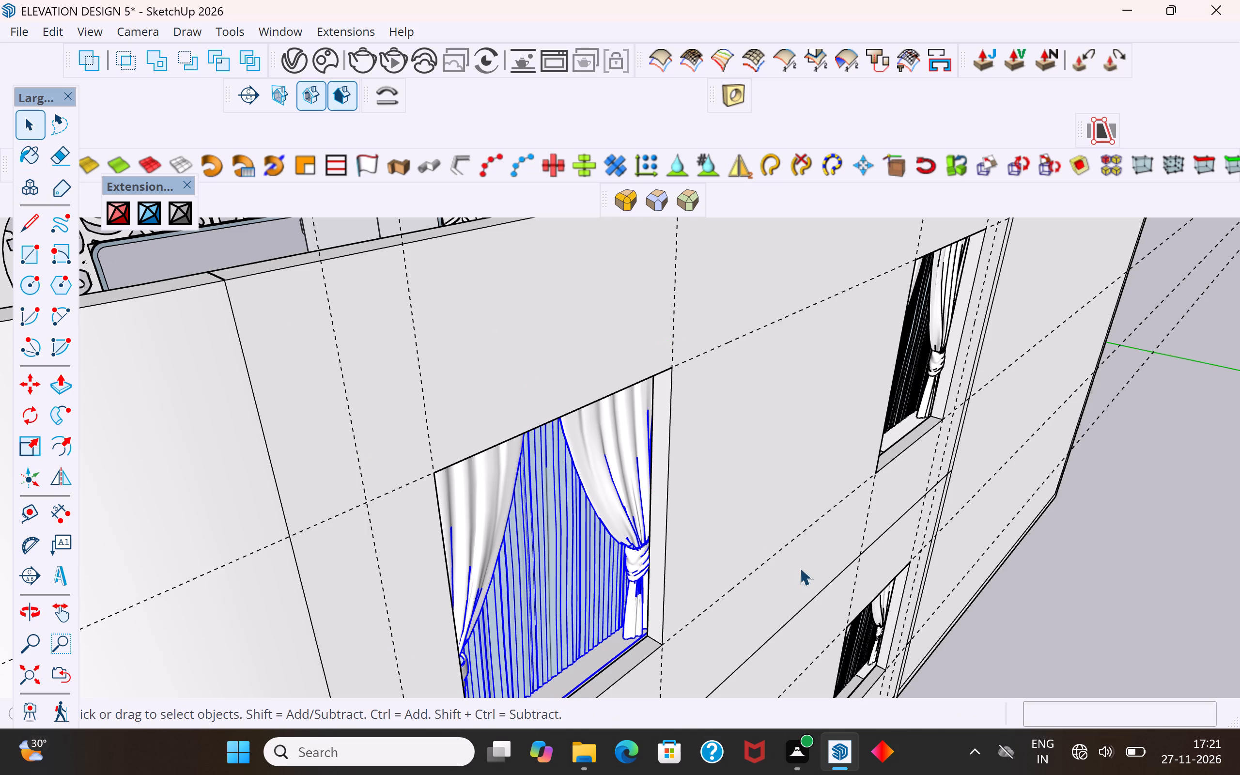
Inspect the fitted curtains in the four window openings from outside and inside the house.
click(1155, 709)
click(1090, 646)
middle_drag(954, 595, 936, 568)
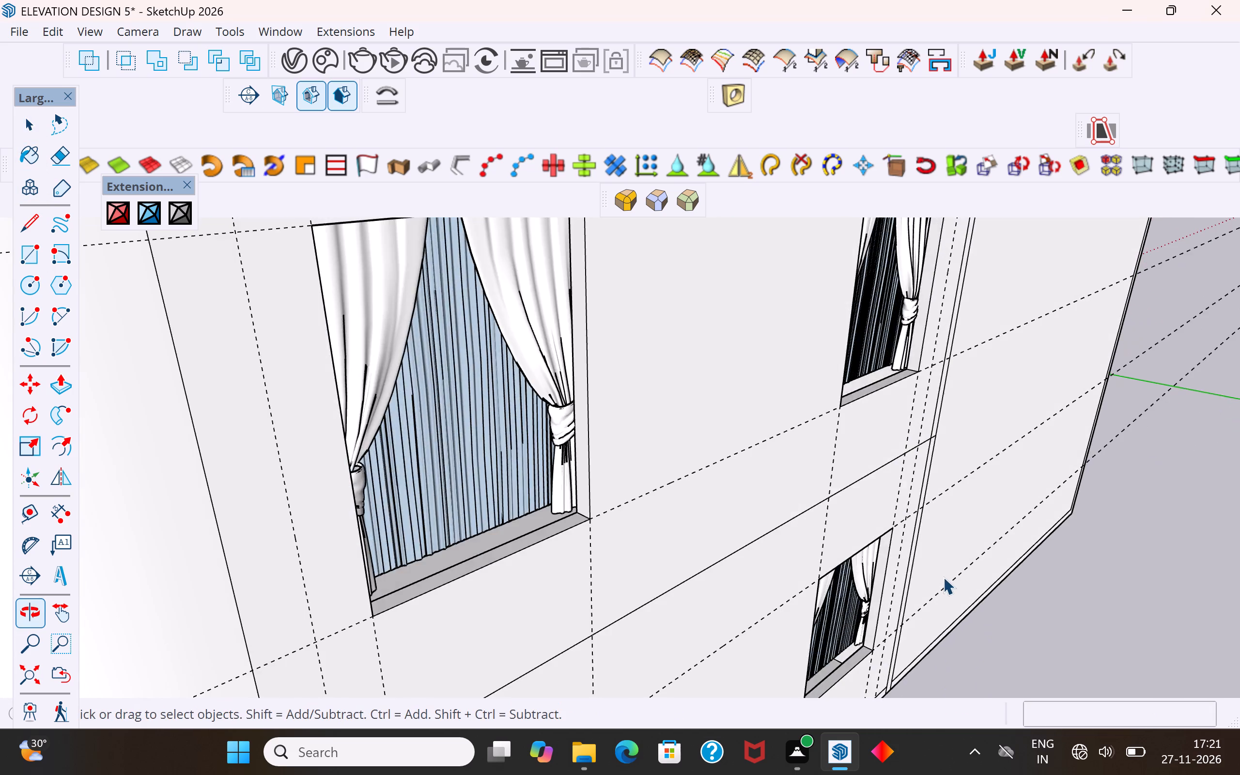
scroll(940, 577, down, 10)
middle_drag(903, 566, 756, 460)
scroll(632, 355, up, 6)
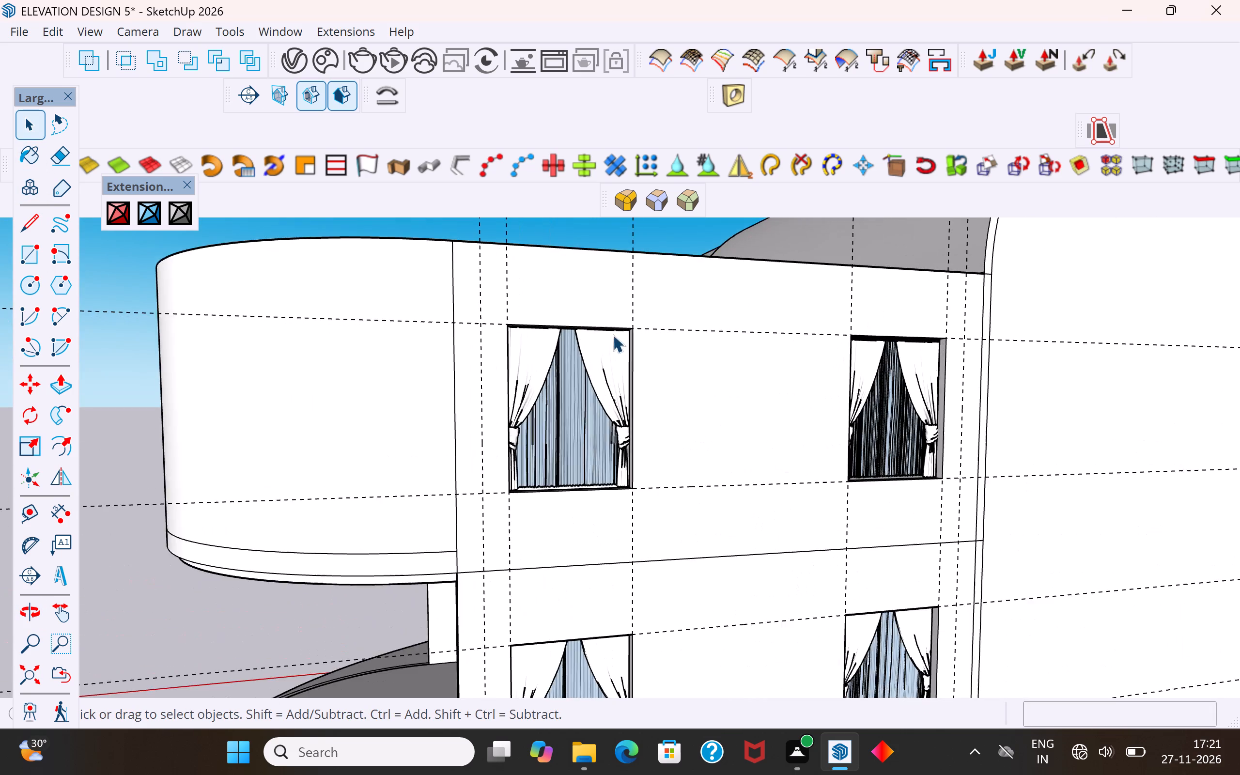
scroll(613, 335, up, 5)
middle_drag(642, 424, 1055, 582)
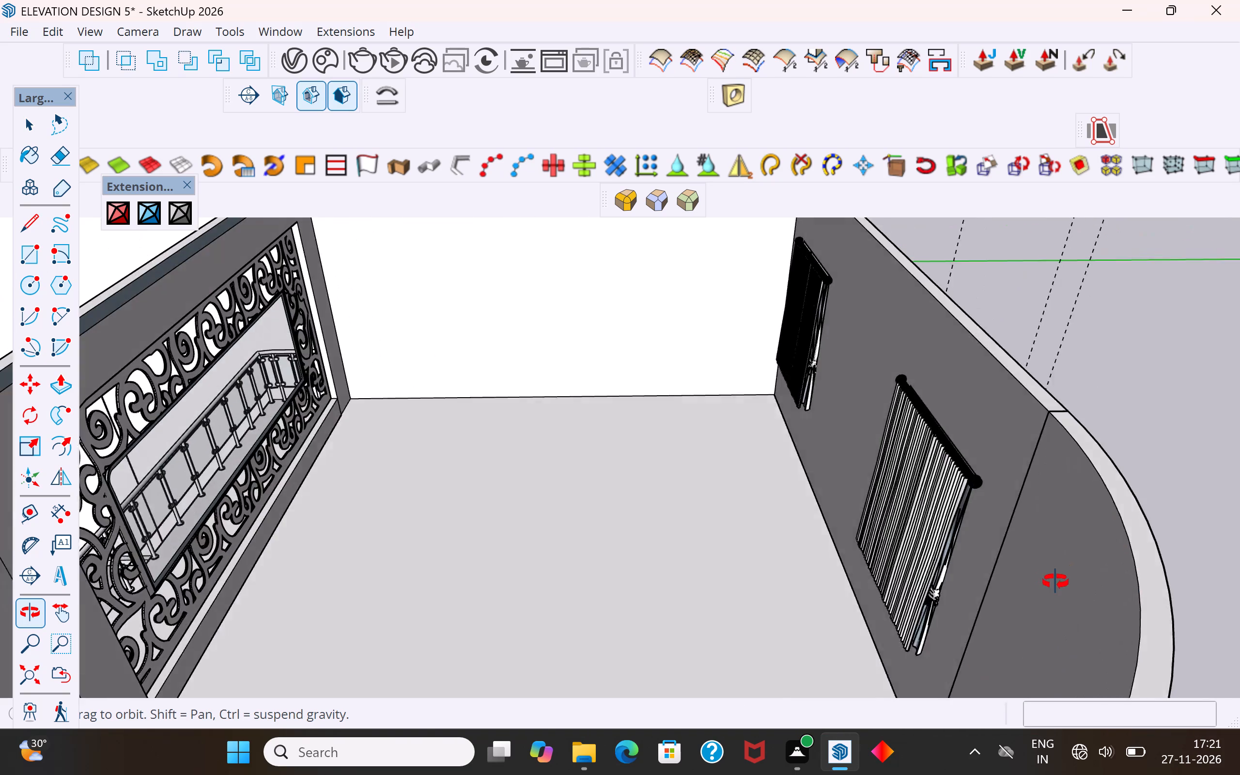
middle_drag(1055, 582, 538, 515)
scroll(298, 416, down, 14)
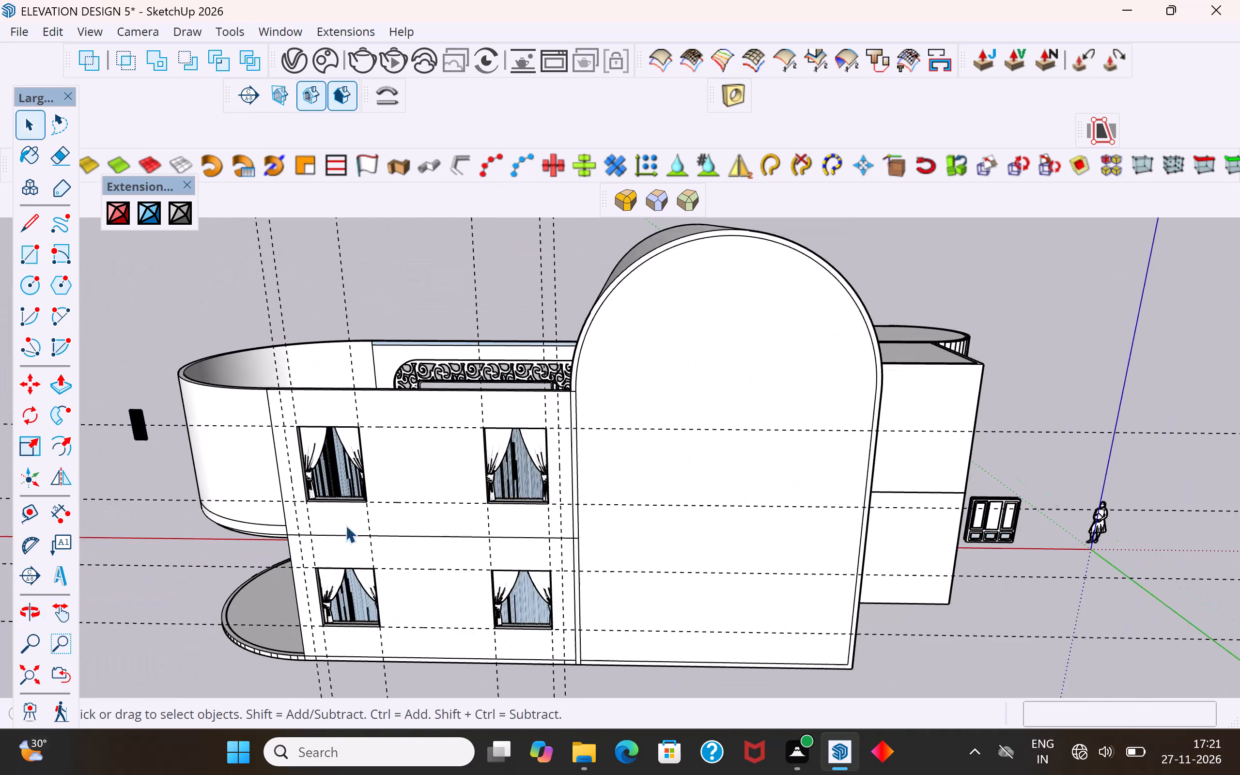
middle_drag(411, 574, 470, 542)
scroll(547, 407, up, 8)
click(593, 420)
scroll(593, 428, up, 1)
middle_drag(595, 430, 604, 473)
scroll(633, 472, up, 6)
middle_drag(641, 481, 995, 658)
middle_drag(447, 500, 587, 428)
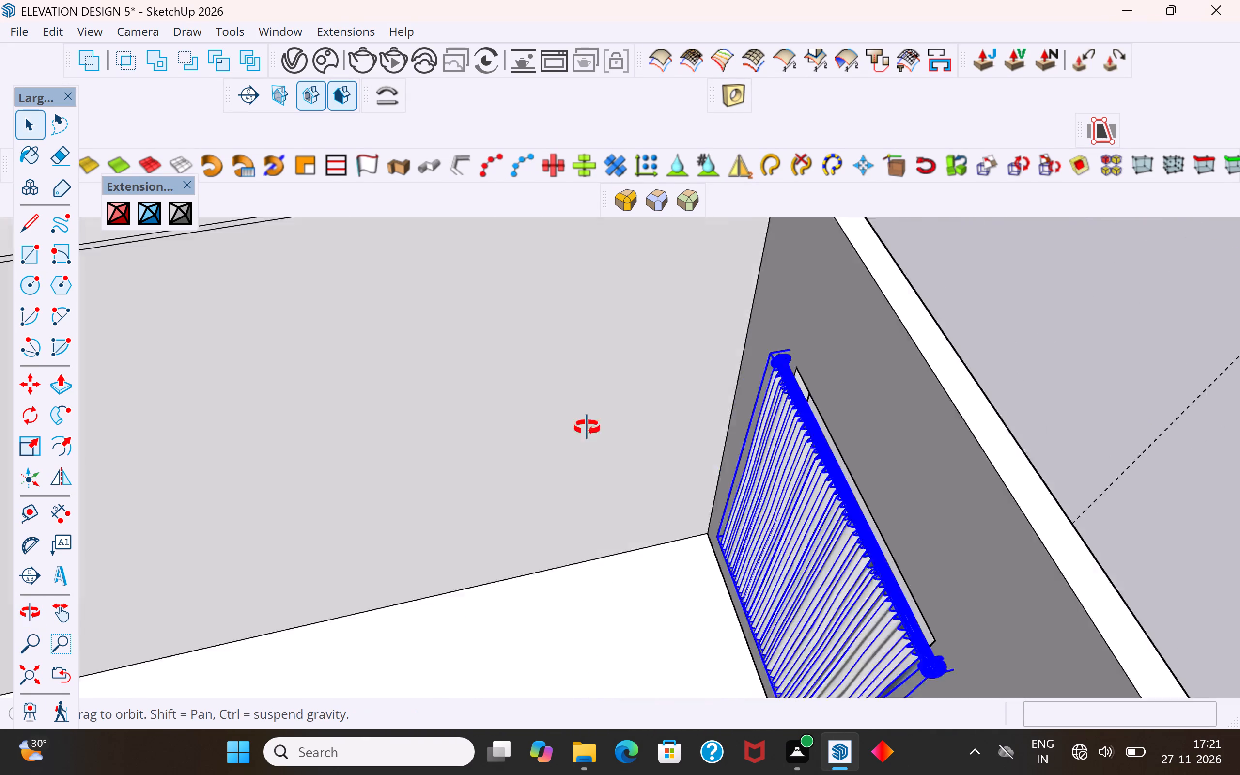
middle_drag(587, 428, 603, 459)
middle_drag(666, 472, 443, 434)
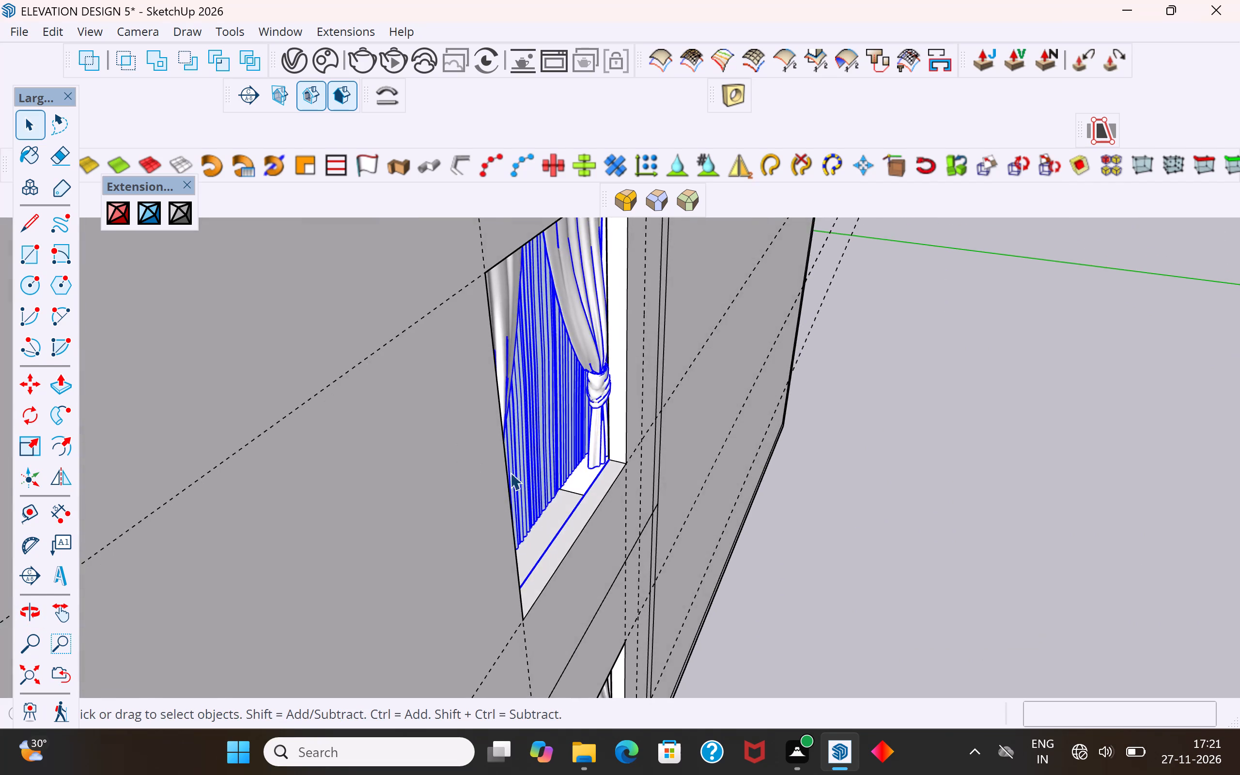
scroll(518, 511, down, 11)
middle_drag(593, 515, 337, 386)
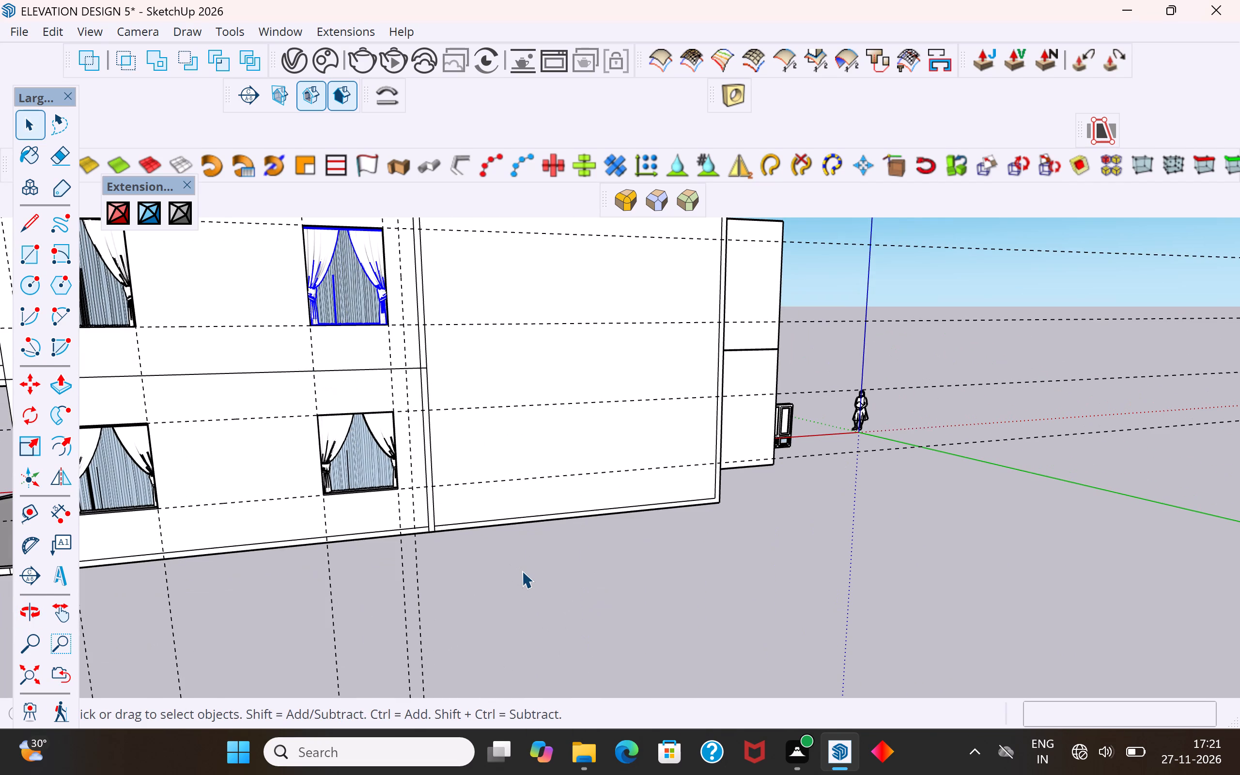
click(522, 571)
middle_drag(650, 542, 603, 565)
Open the standalone three-panel window unit beside the human figure and explode the nested frame component inside it.
scroll(826, 513, down, 8)
middle_drag(831, 532, 809, 558)
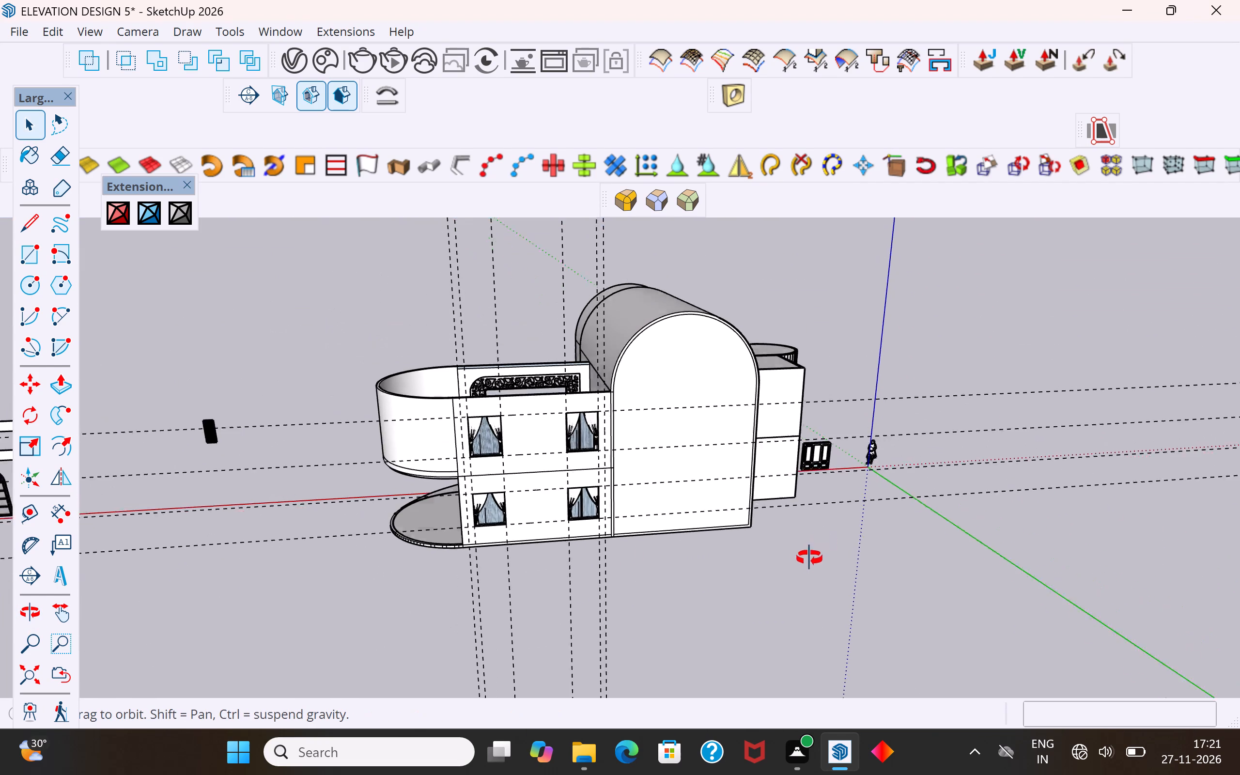
middle_drag(809, 558, 567, 600)
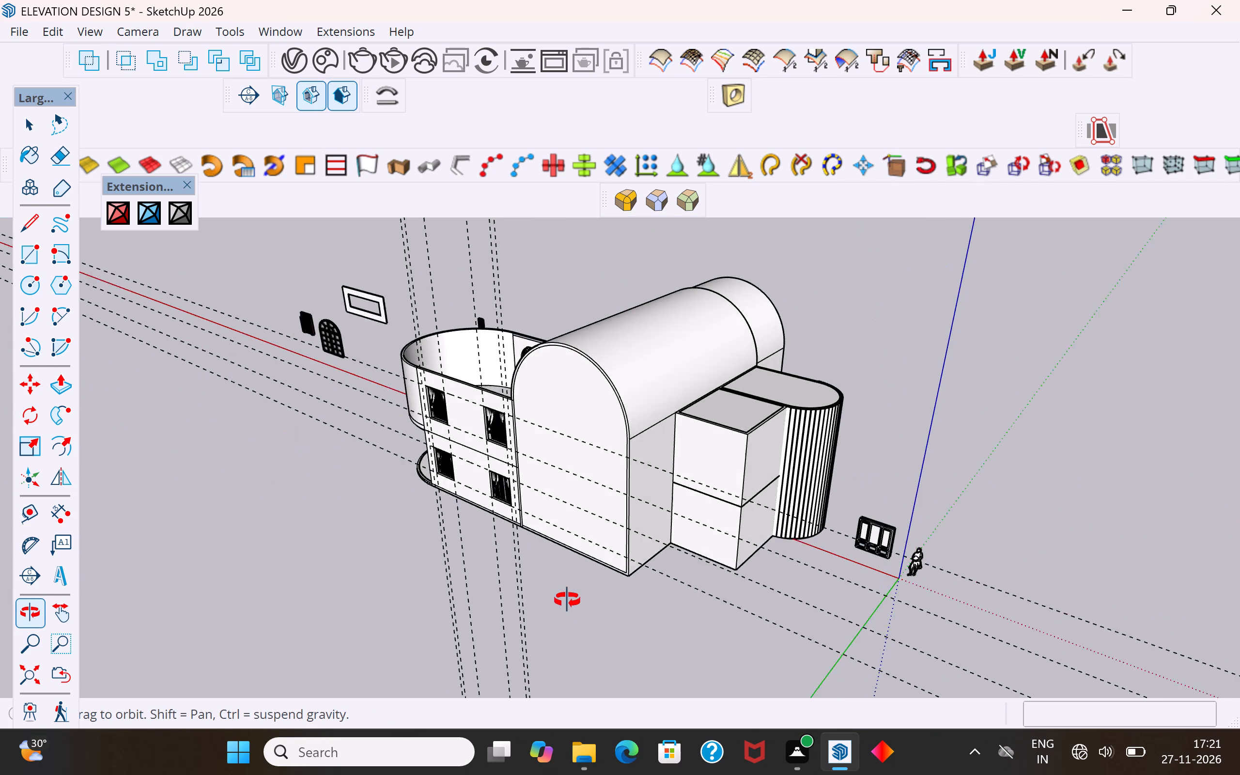
middle_drag(567, 600, 582, 598)
scroll(876, 535, up, 19)
middle_drag(913, 521, 861, 513)
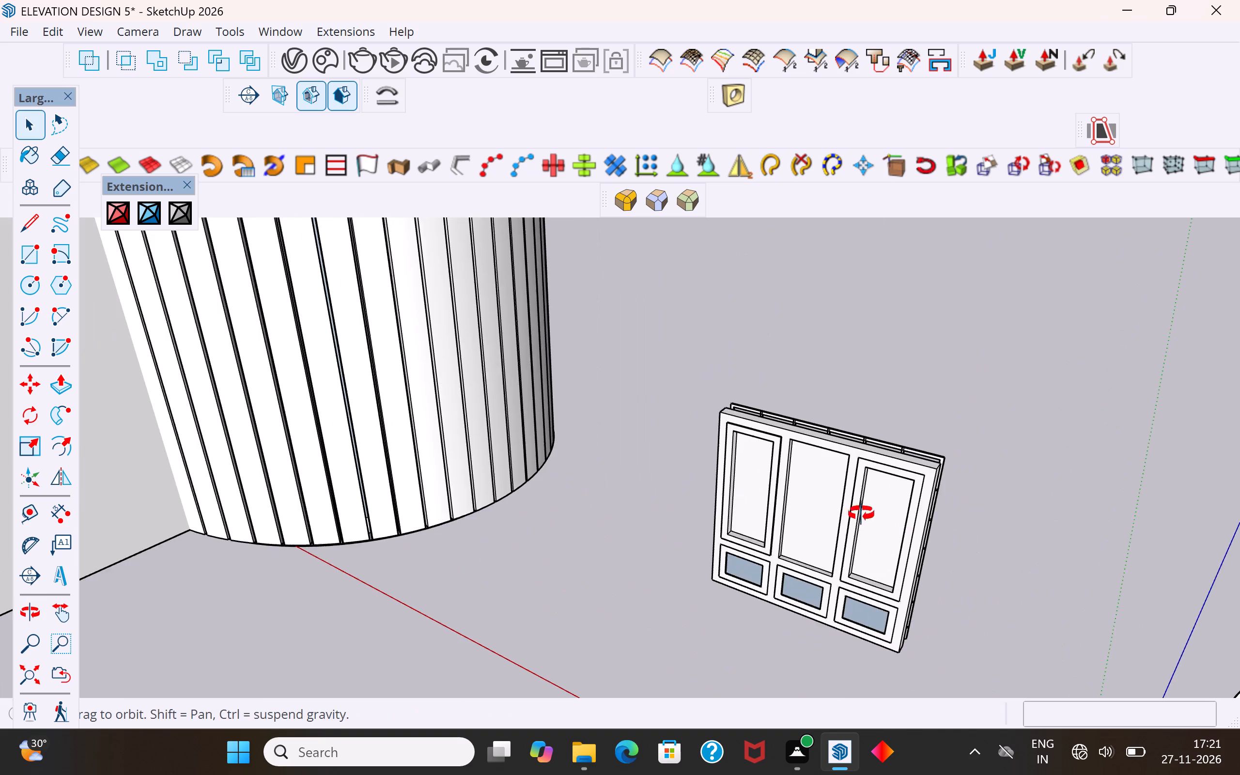
middle_drag(861, 513, 807, 464)
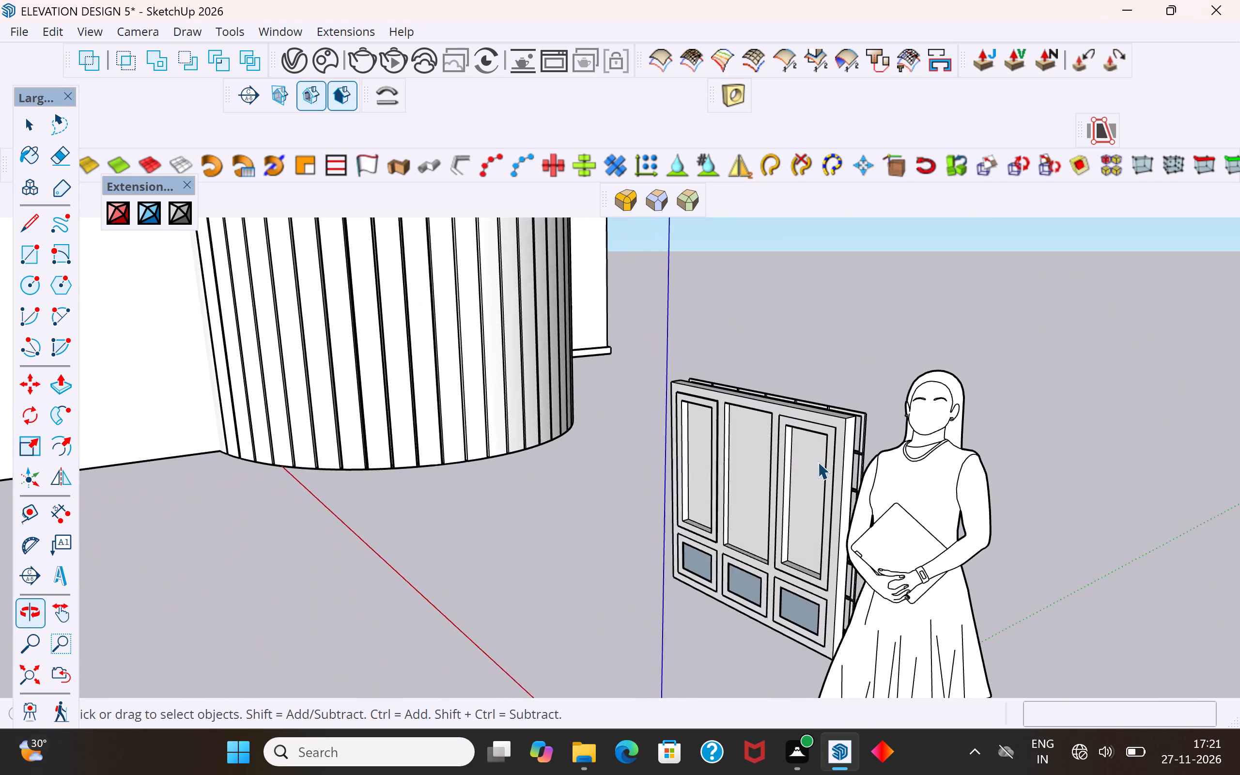
scroll(812, 458, up, 3)
middle_drag(804, 539, 879, 534)
scroll(815, 541, up, 1)
scroll(720, 536, down, 5)
middle_drag(774, 556, 886, 588)
scroll(866, 583, up, 4)
click(872, 462)
click(875, 461)
click(881, 456)
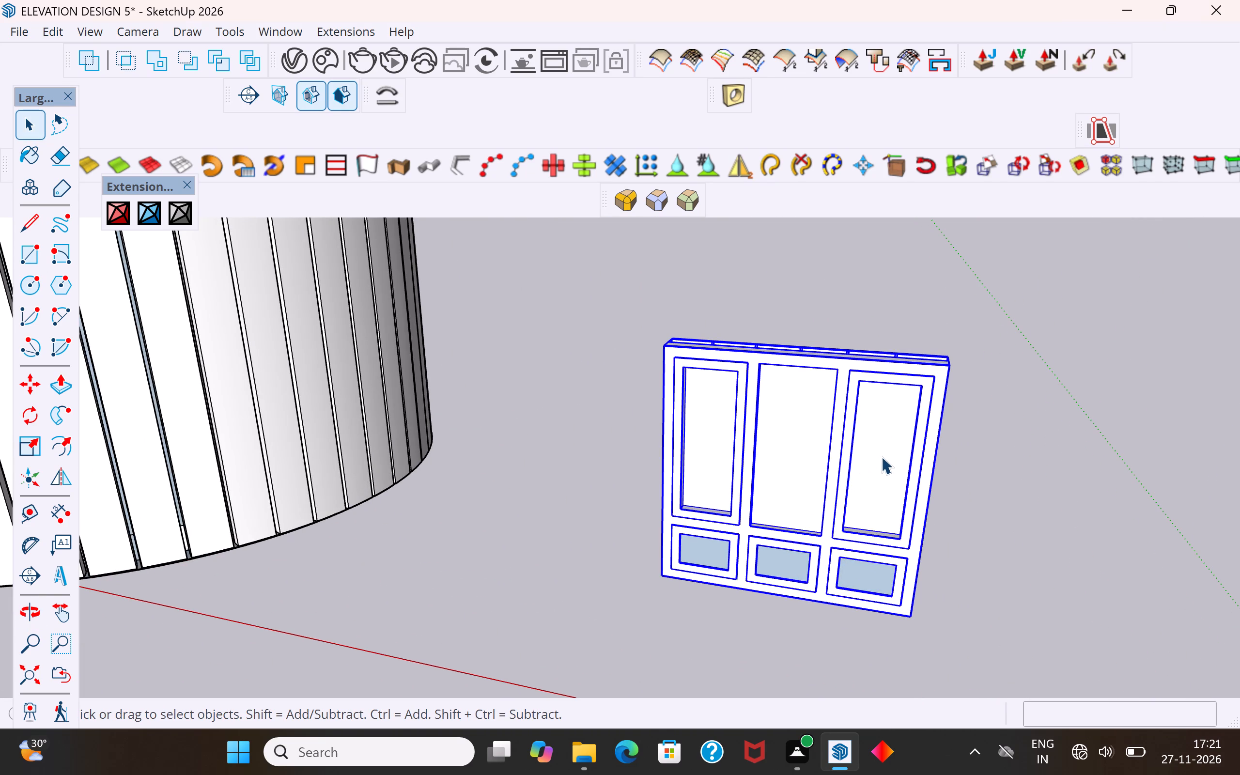
double_click(886, 439)
click(886, 436)
click(887, 436)
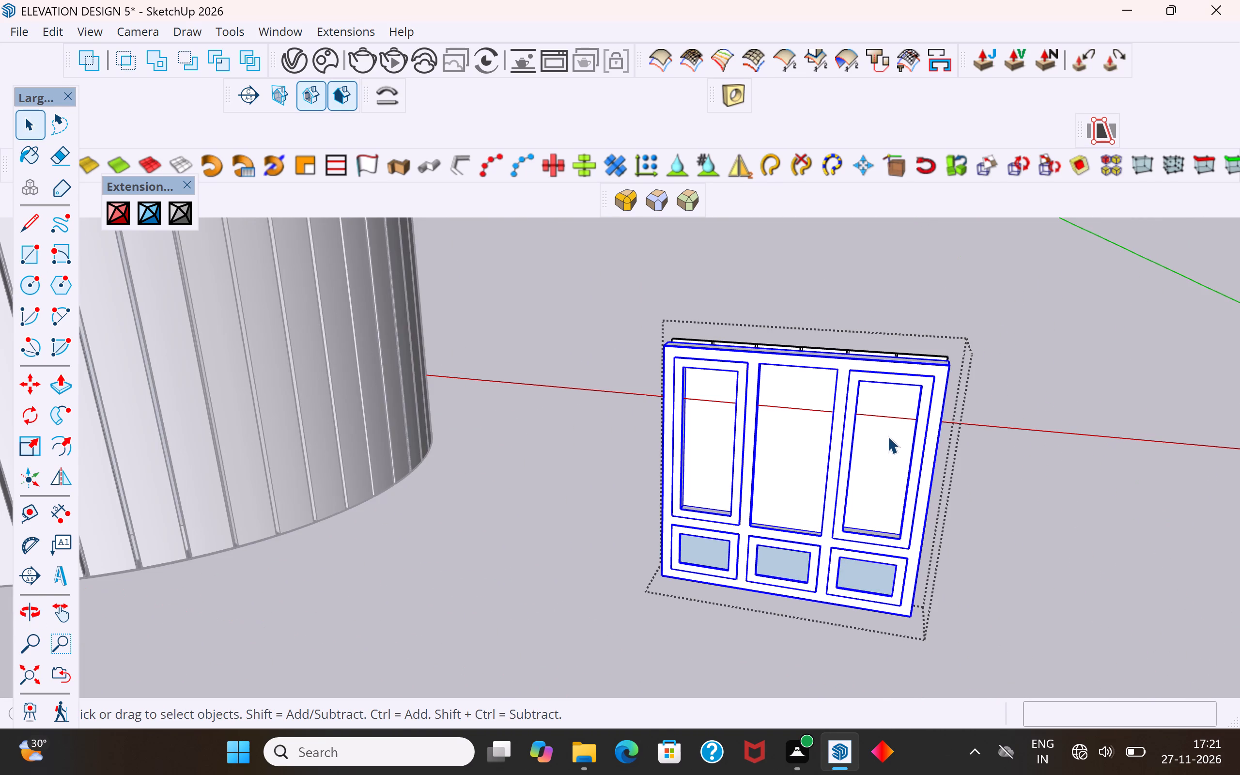
right_click(887, 436)
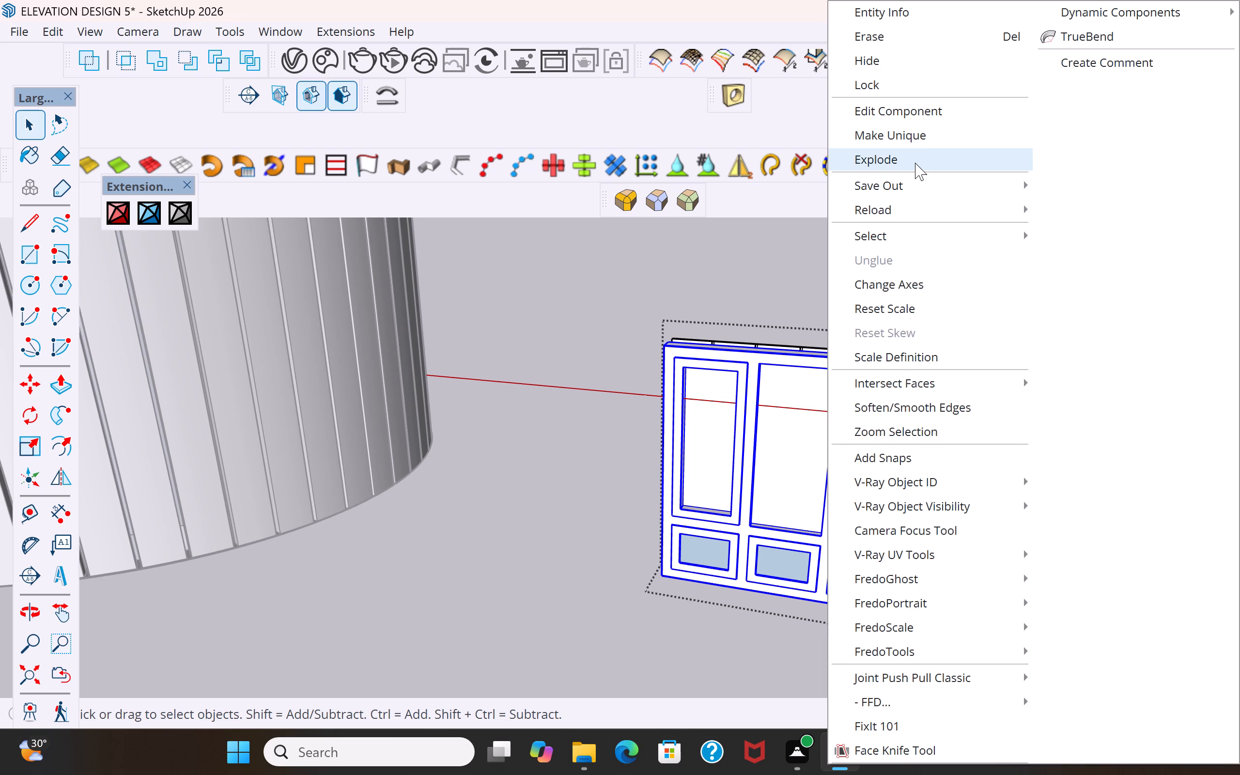
click(915, 163)
click(1061, 434)
Explode the whole standalone window unit into loose faces and edges.
click(876, 459)
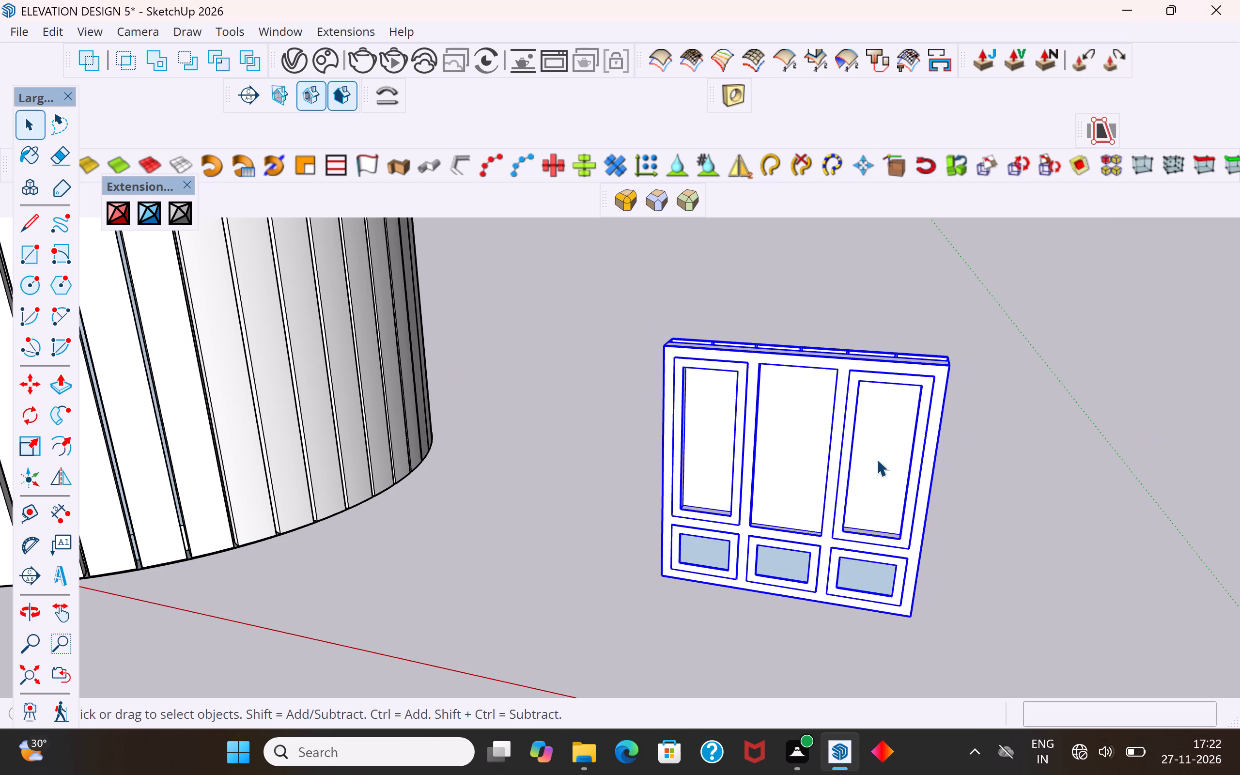
right_click(876, 459)
click(945, 139)
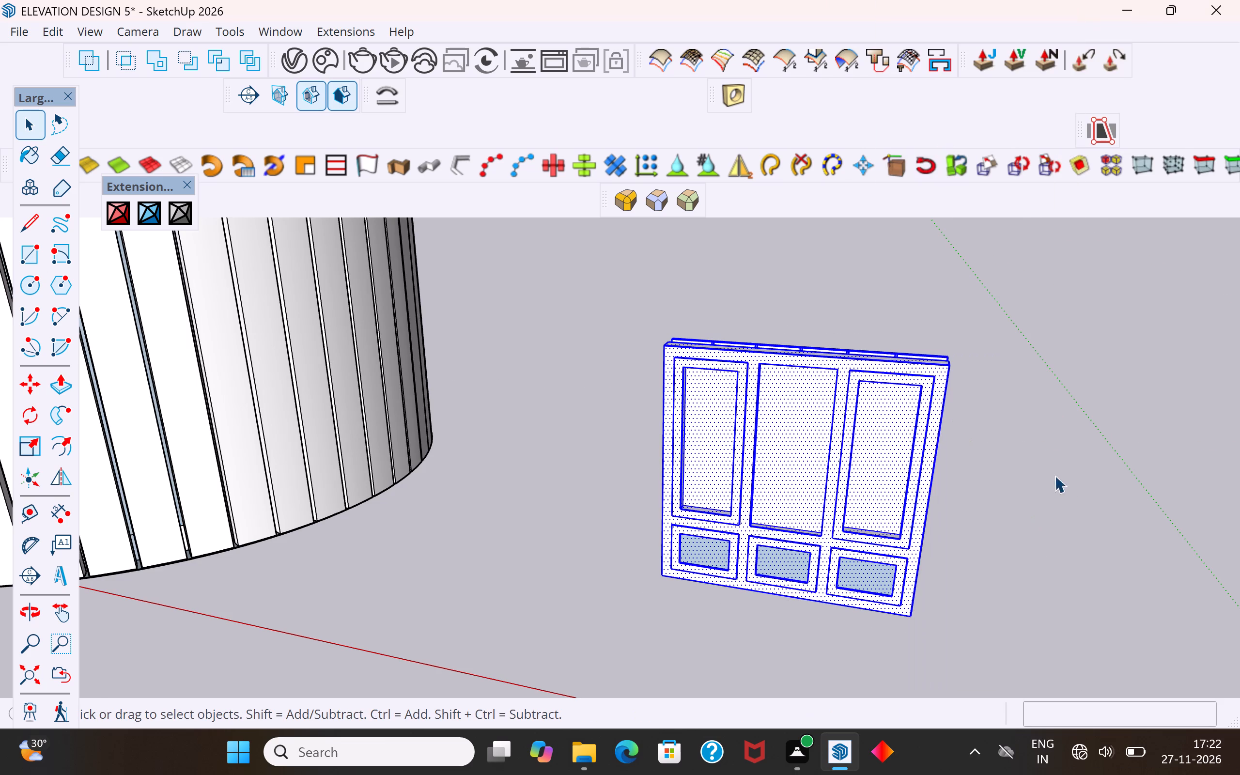
click(1079, 504)
Paint the three tall upper panes of the standalone window unit with the Glass_Basic_01 material.
click(899, 471)
scroll(874, 453, up, 5)
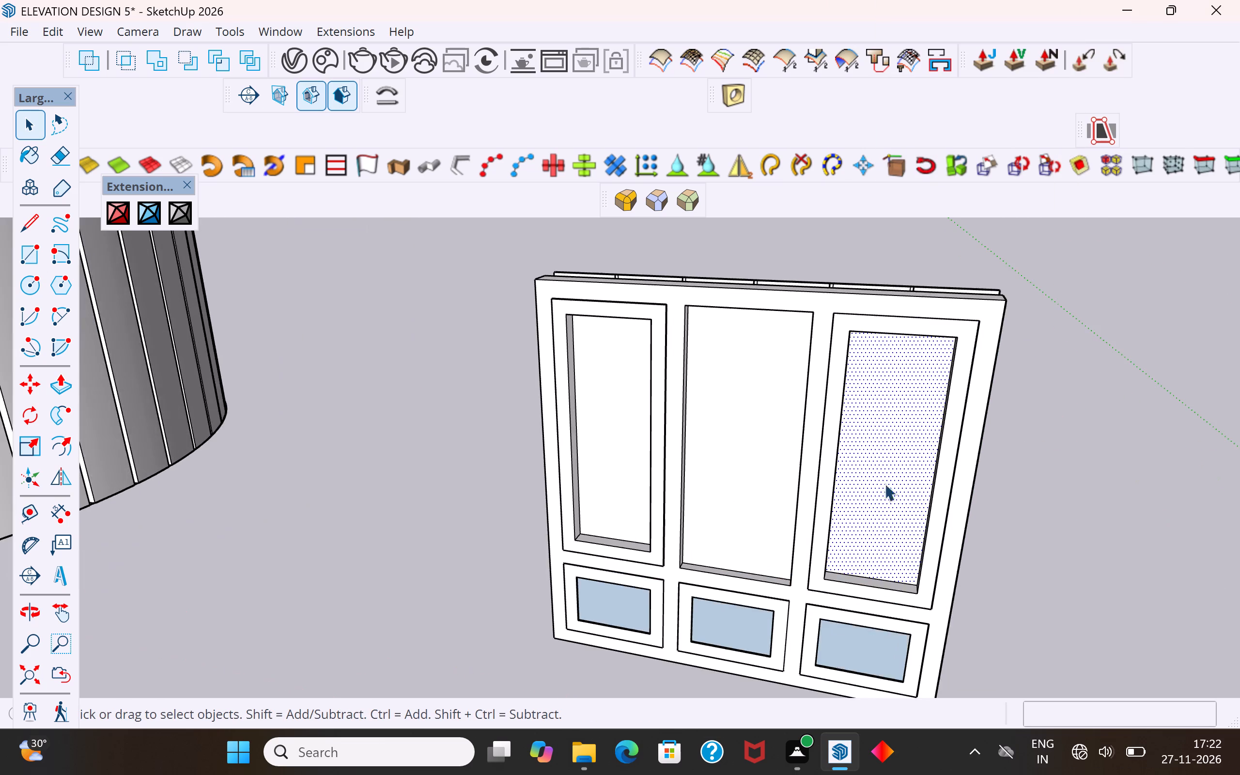
scroll(876, 480, up, 1)
middle_drag(871, 481, 862, 655)
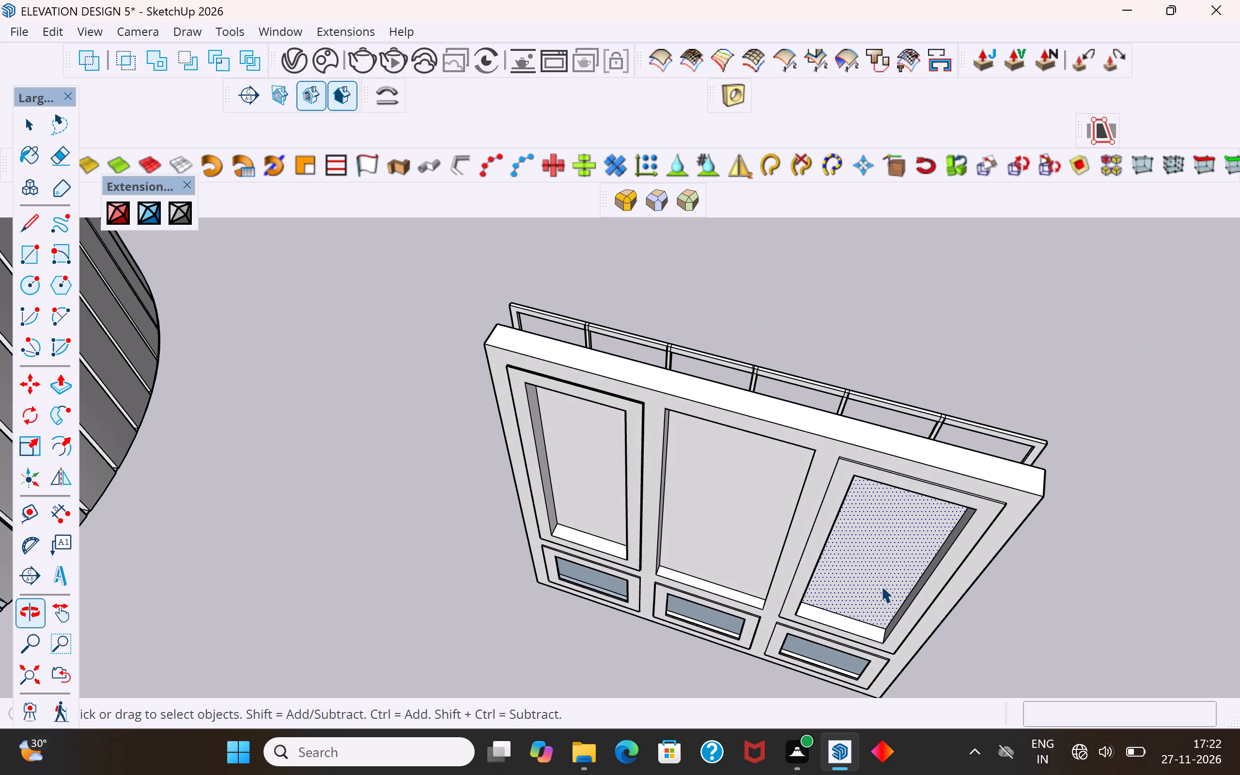
click(286, 31)
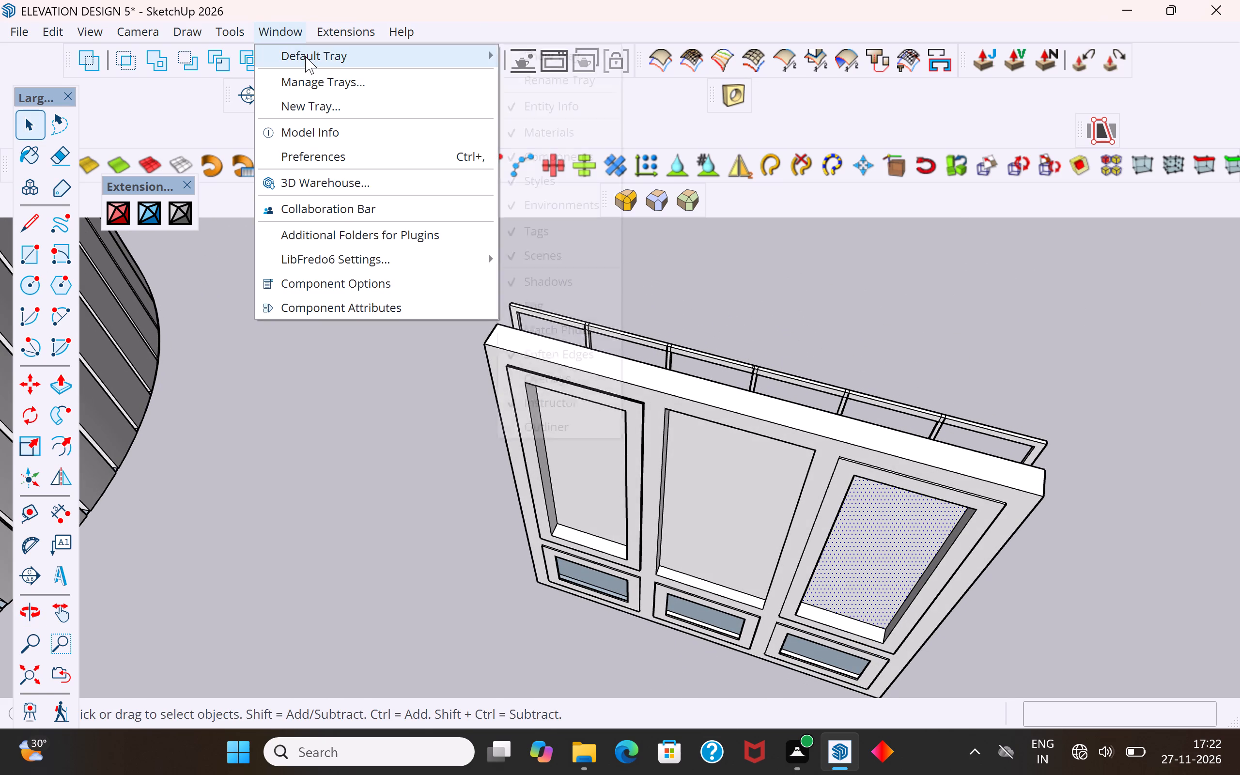
click(305, 56)
click(543, 53)
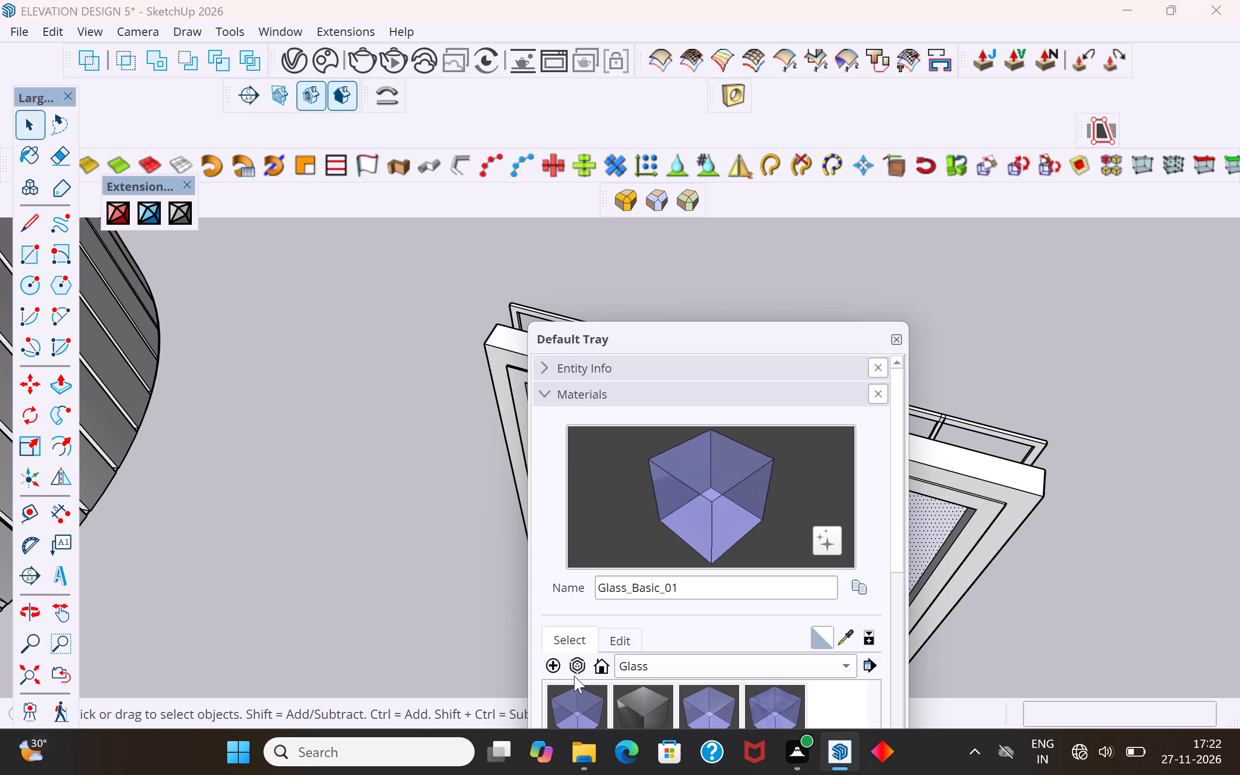
click(584, 707)
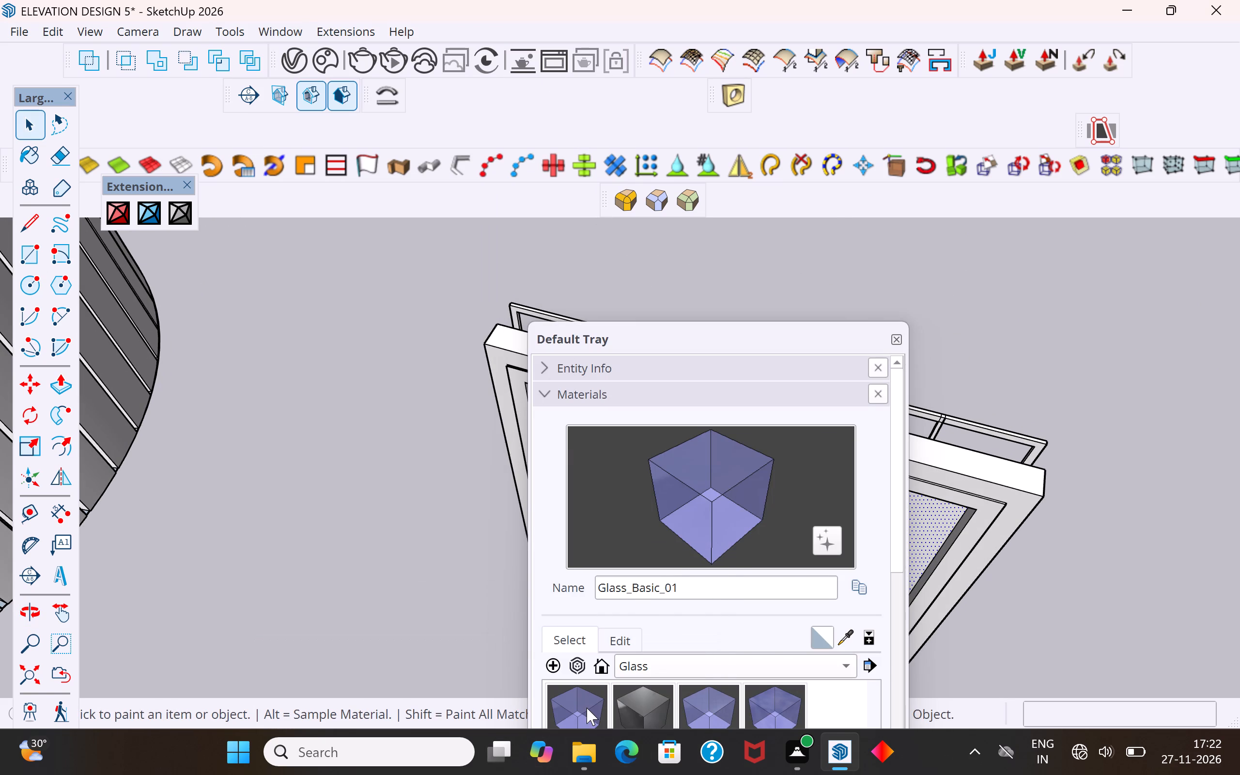
click(931, 541)
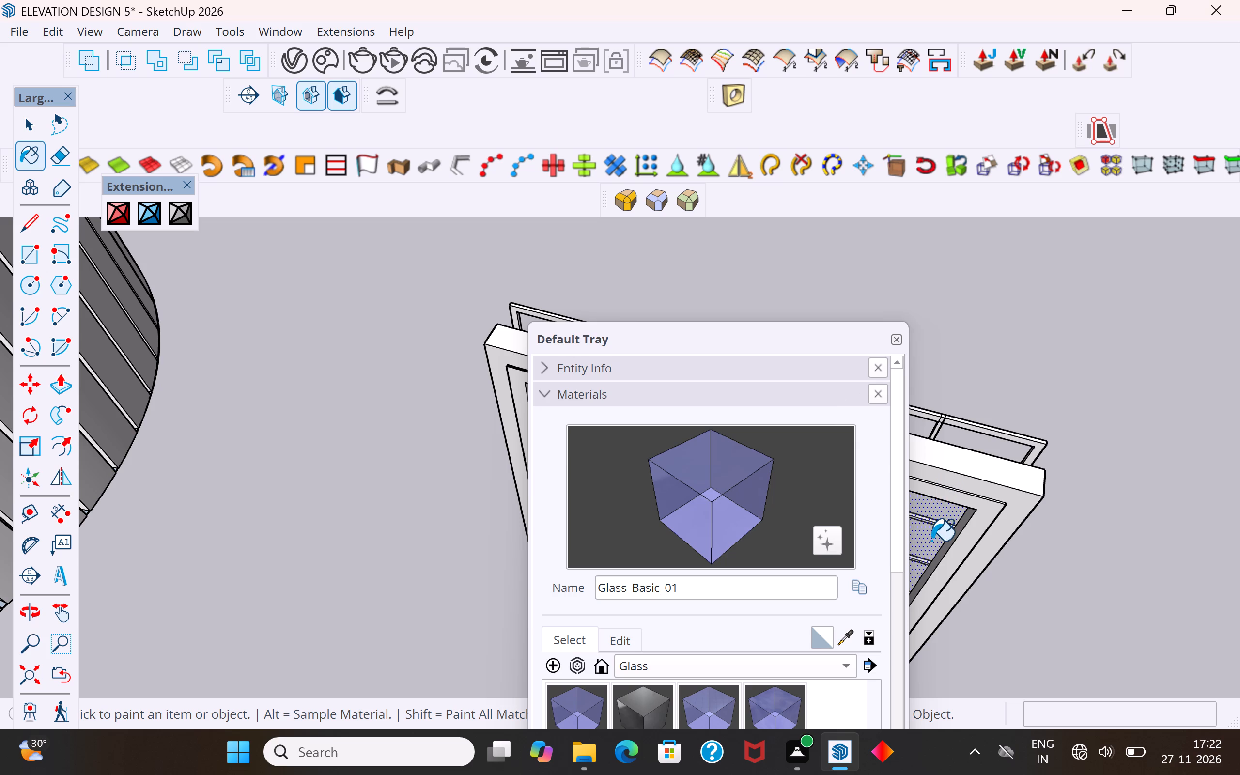
click(897, 341)
click(762, 512)
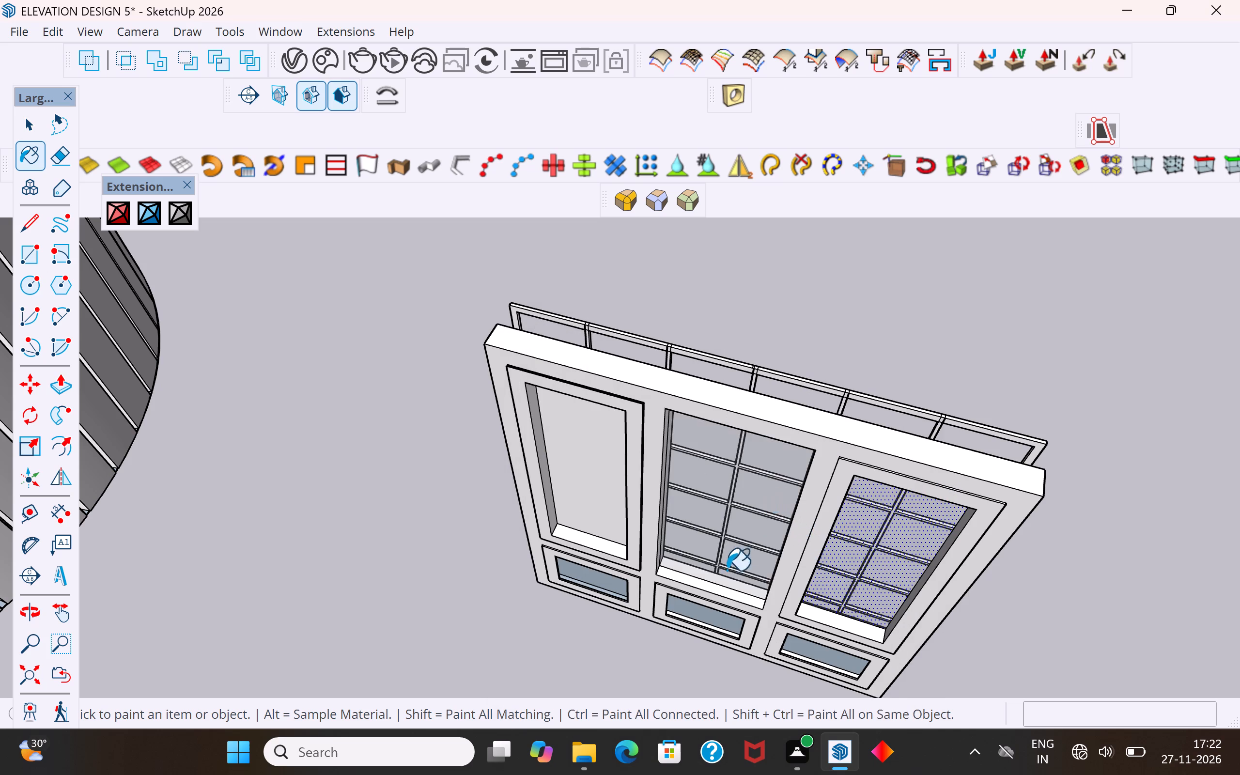
middle_drag(727, 570, 777, 491)
click(587, 474)
middle_drag(604, 527, 664, 426)
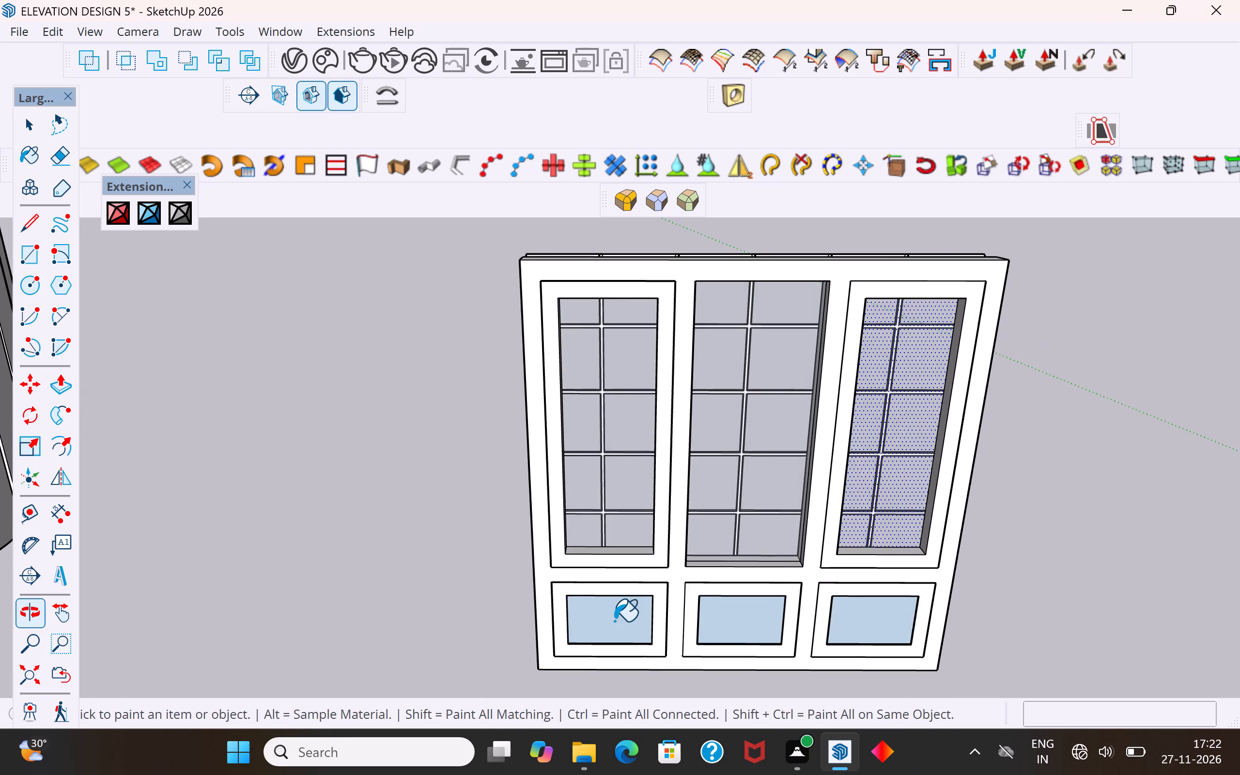
Paint the three small lower panes of the same window unit with Glass_Basic_01.
scroll(614, 621, up, 4)
click(616, 634)
click(821, 620)
click(1006, 639)
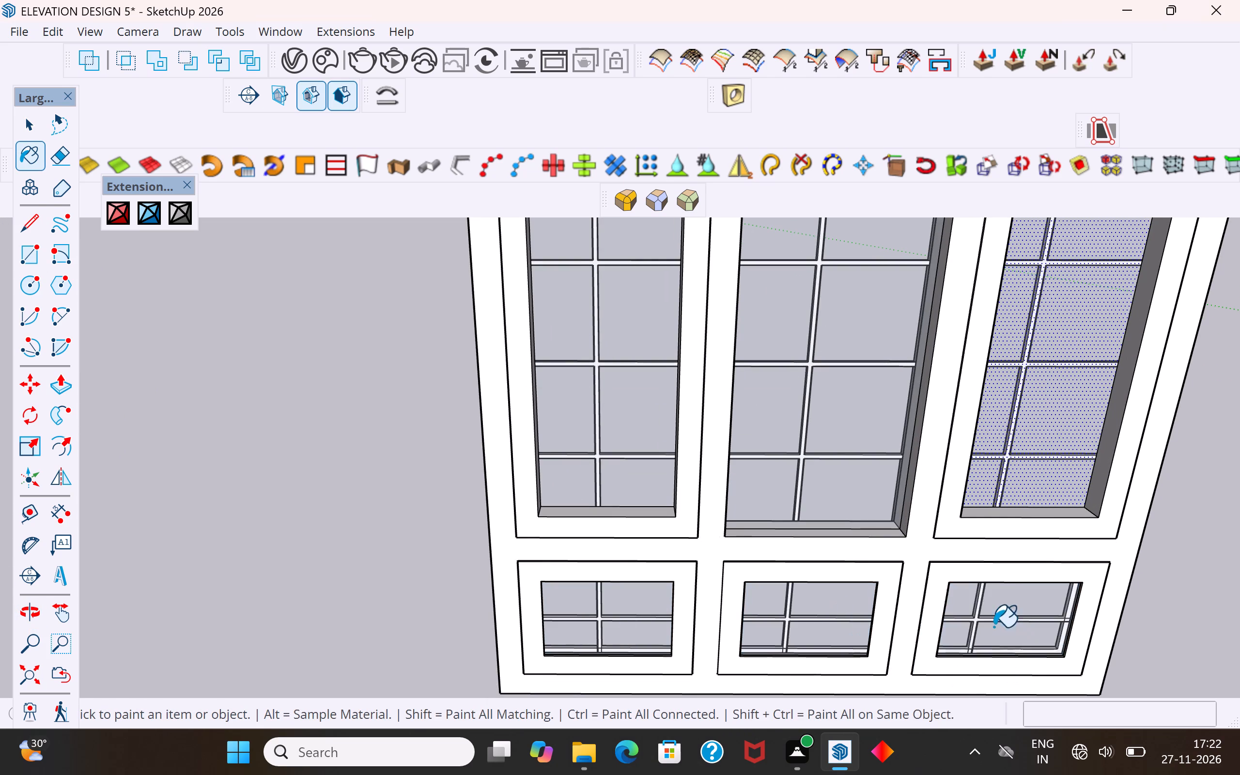
Apply Glass_Basic_01 from the grille side of the window unit to the selected tall end pane and the tall middle pane.
middle_drag(989, 598, 760, 627)
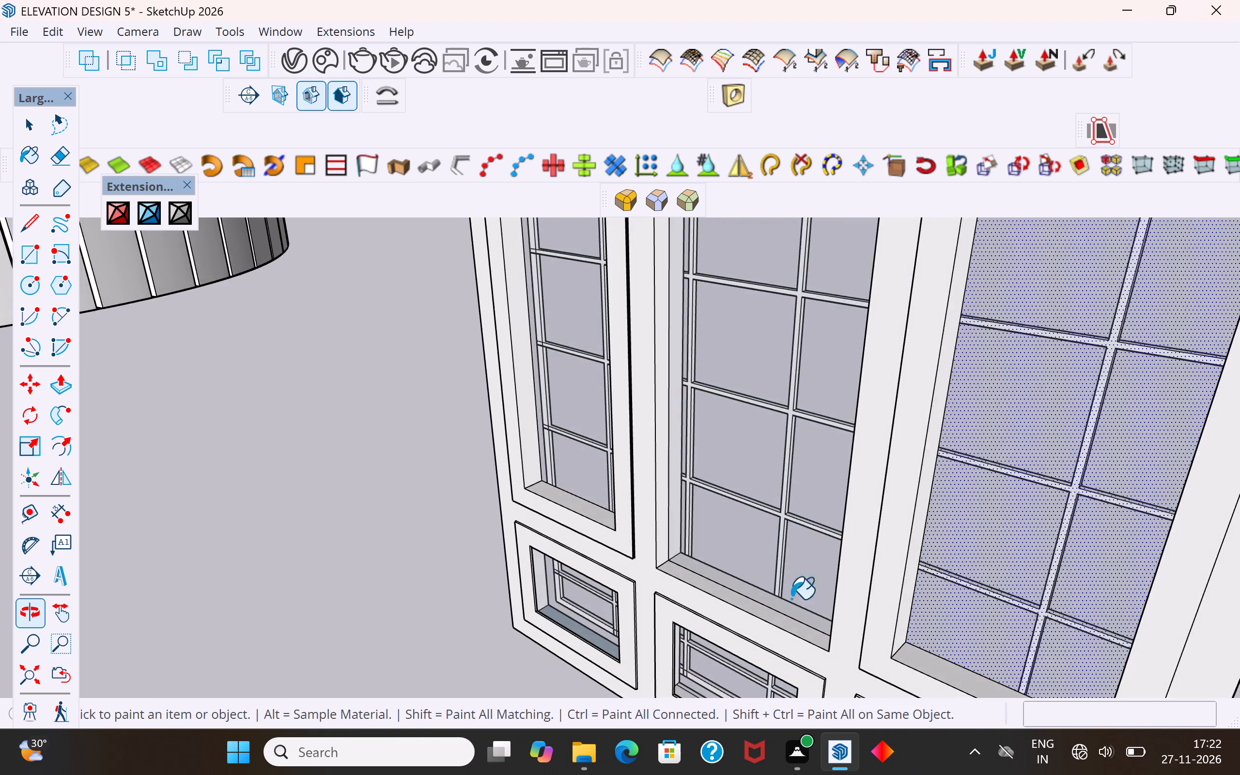
scroll(691, 455, down, 10)
middle_drag(696, 535, 933, 424)
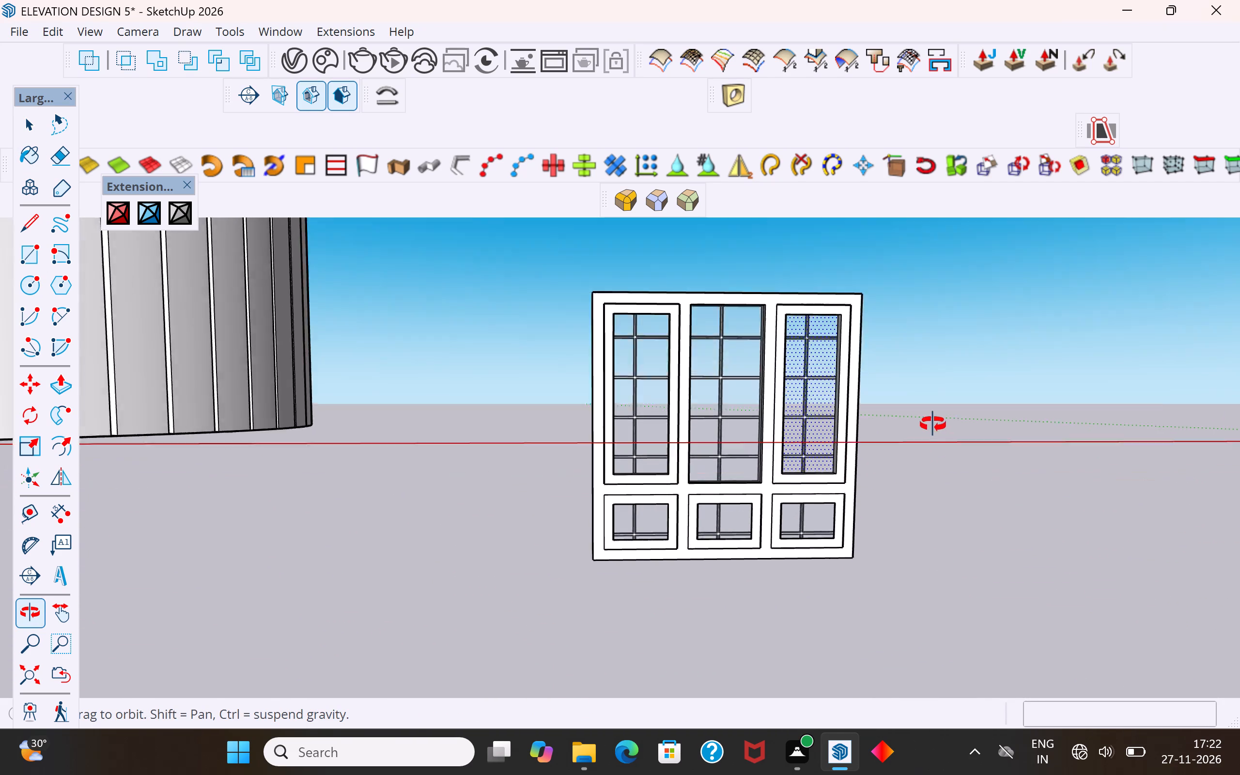
middle_drag(933, 424, 570, 486)
scroll(570, 486, up, 1)
middle_drag(715, 593, 614, 603)
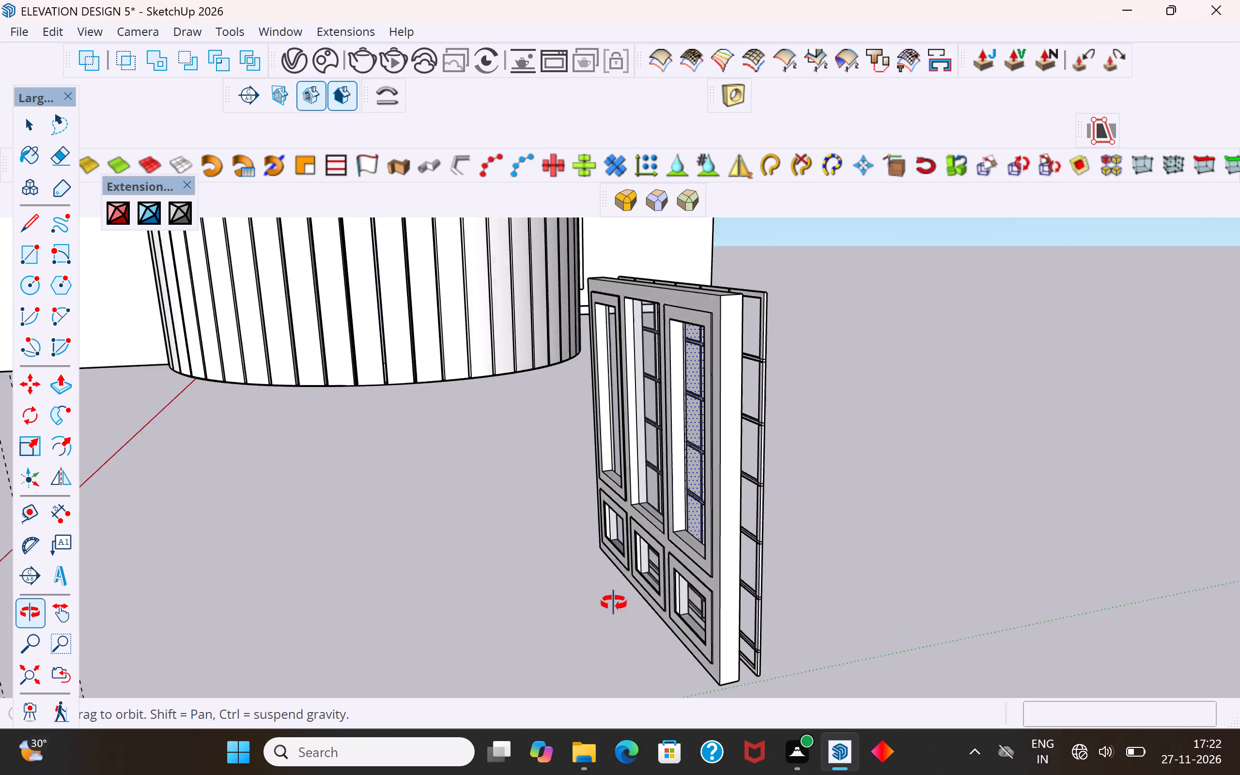
middle_drag(614, 603, 423, 665)
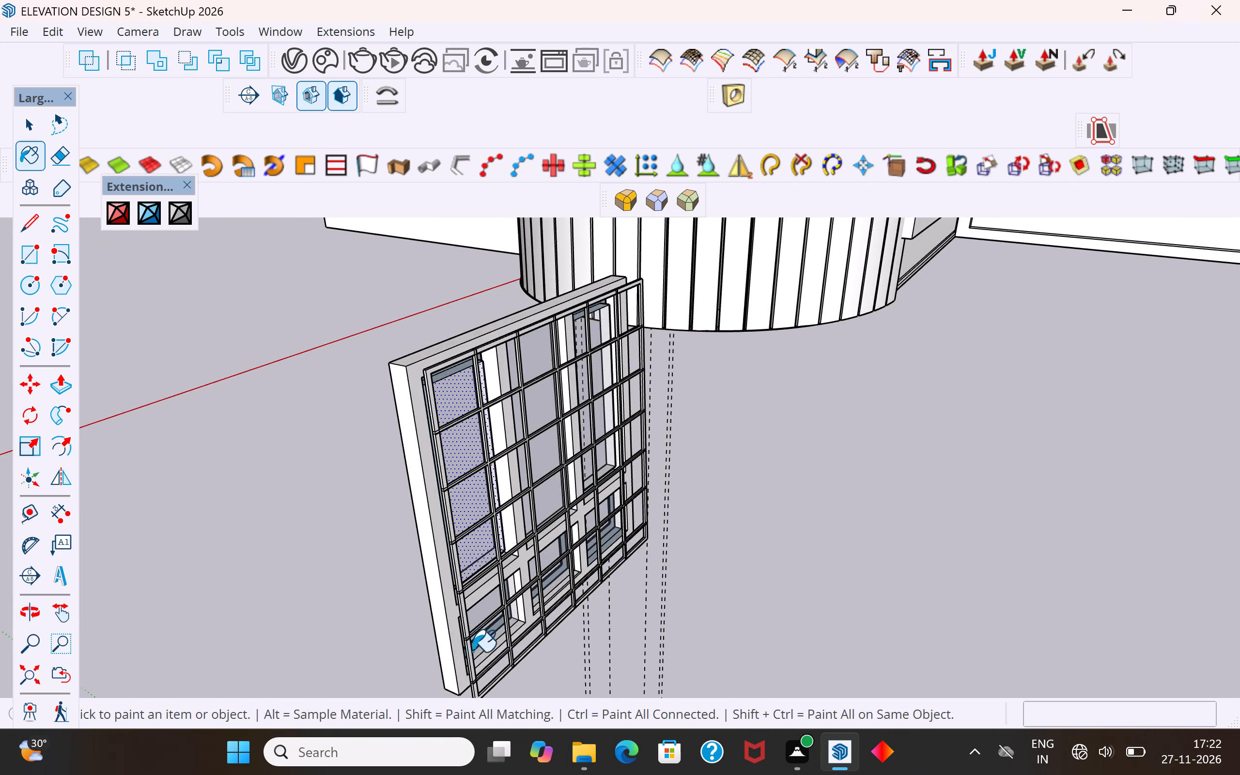
scroll(475, 651, up, 3)
scroll(718, 573, down, 4)
middle_drag(567, 592, 656, 608)
scroll(566, 506, up, 5)
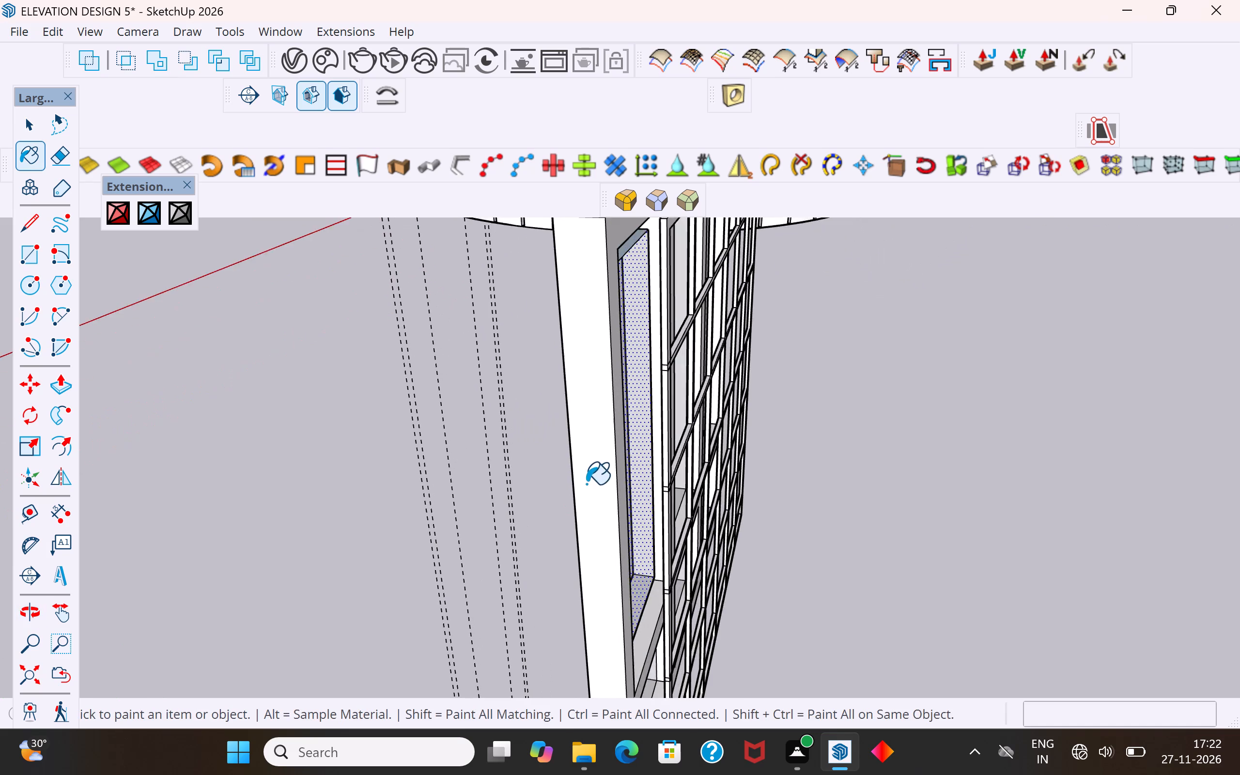
scroll(586, 484, up, 6)
middle_drag(692, 526, 465, 527)
click(379, 541)
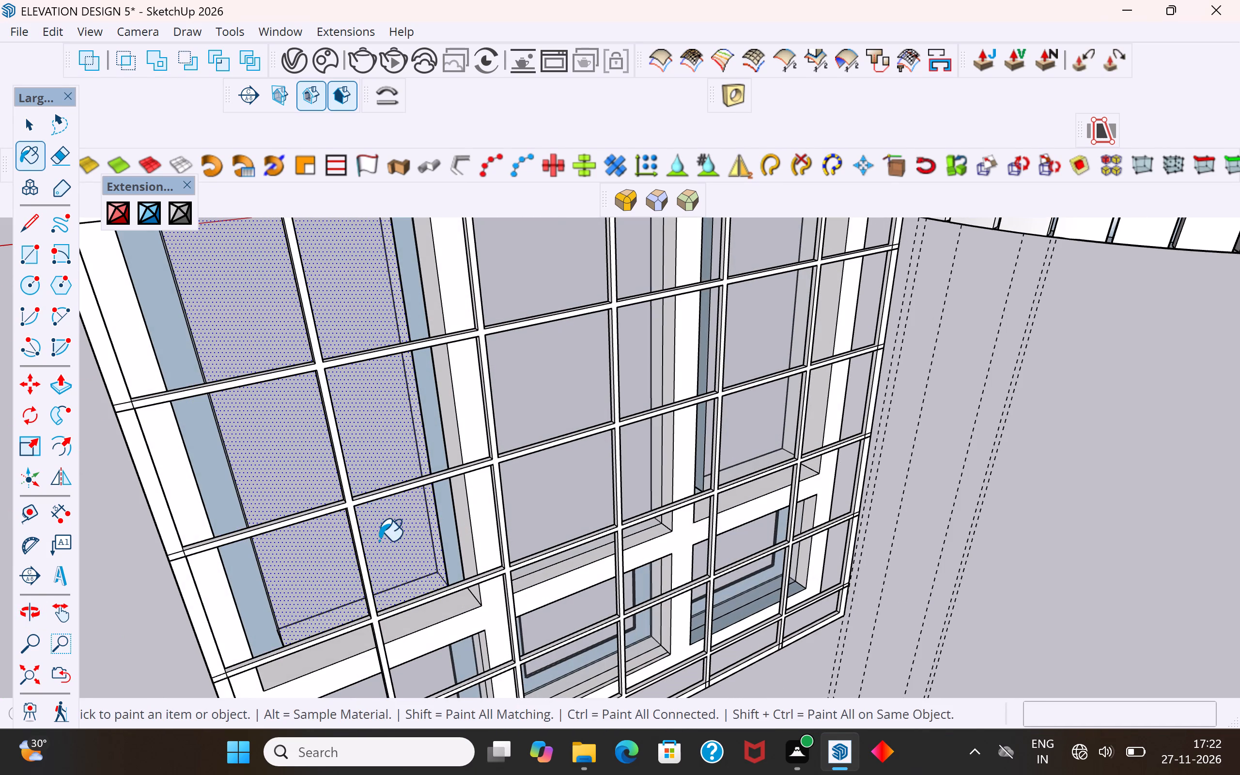
click(581, 524)
Check the glazed window unit from its grille side and front, and view it beside the house.
scroll(747, 587, down, 10)
scroll(742, 568, up, 3)
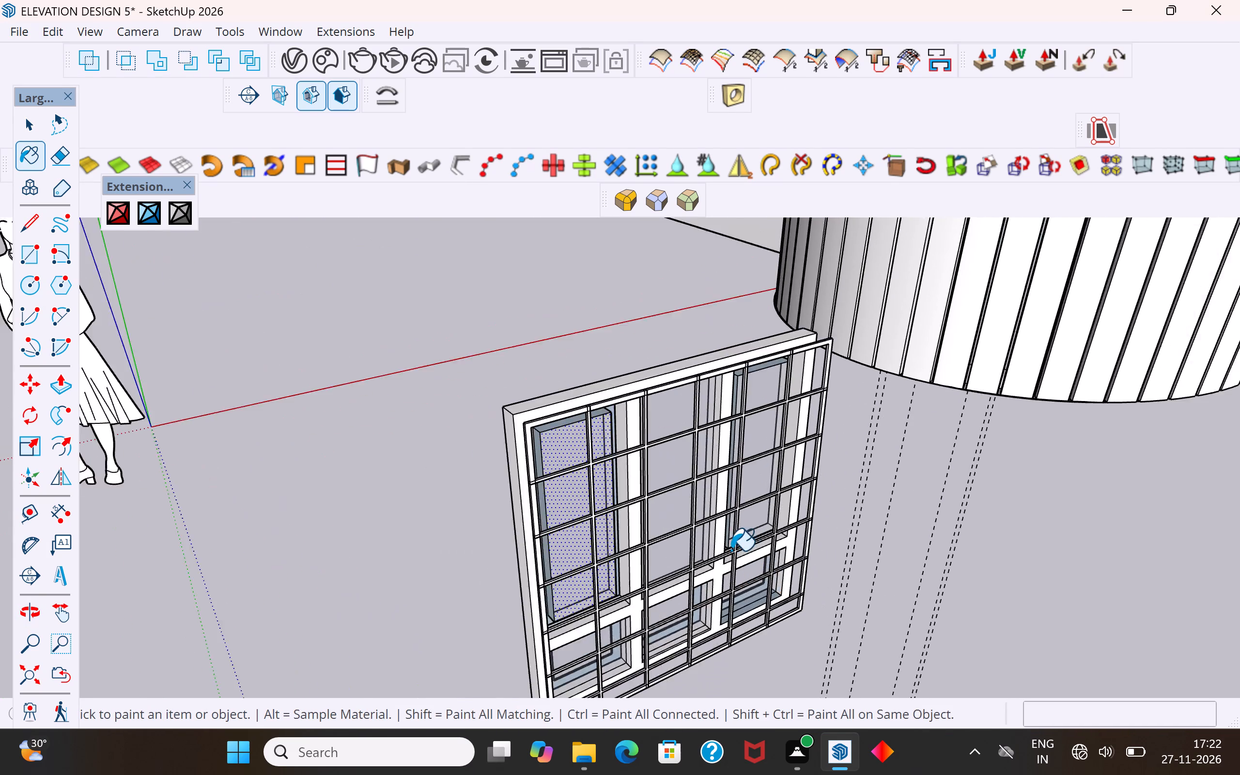
scroll(731, 550, up, 5)
middle_drag(786, 600, 884, 629)
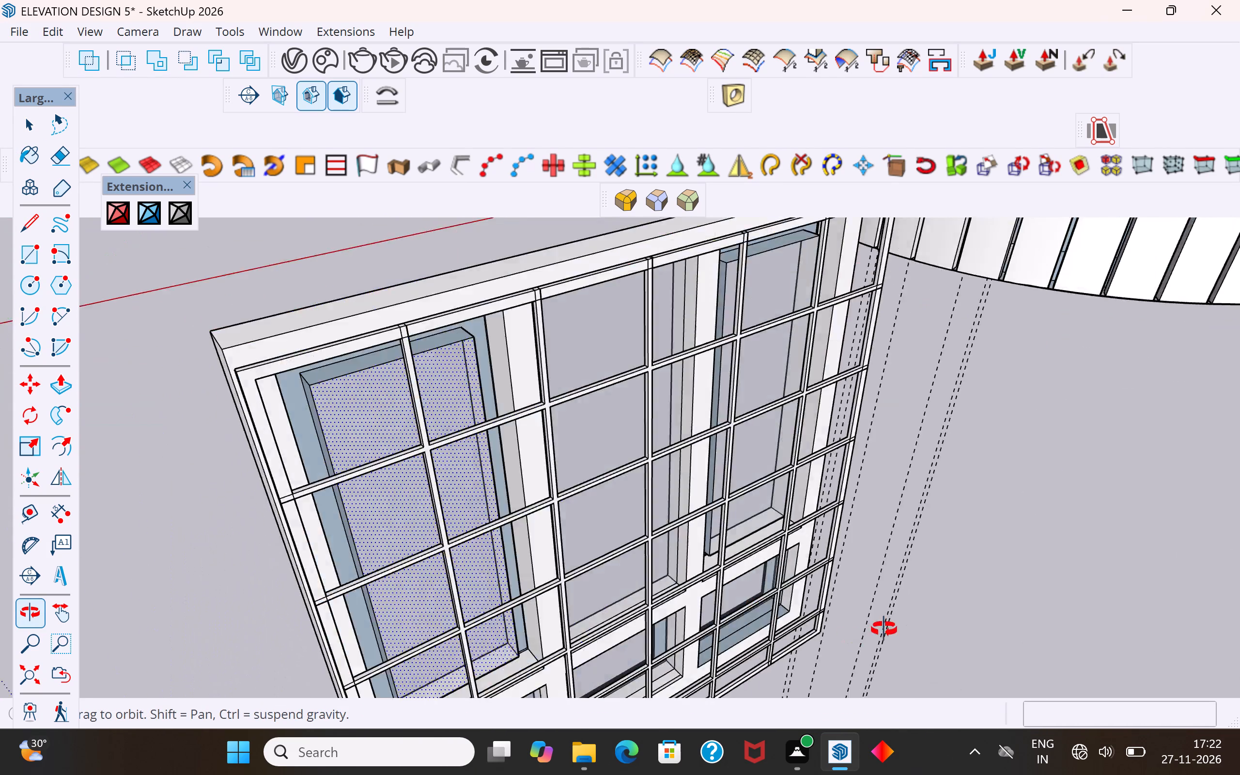
middle_drag(884, 629, 1178, 522)
scroll(795, 595, down, 8)
scroll(638, 559, down, 7)
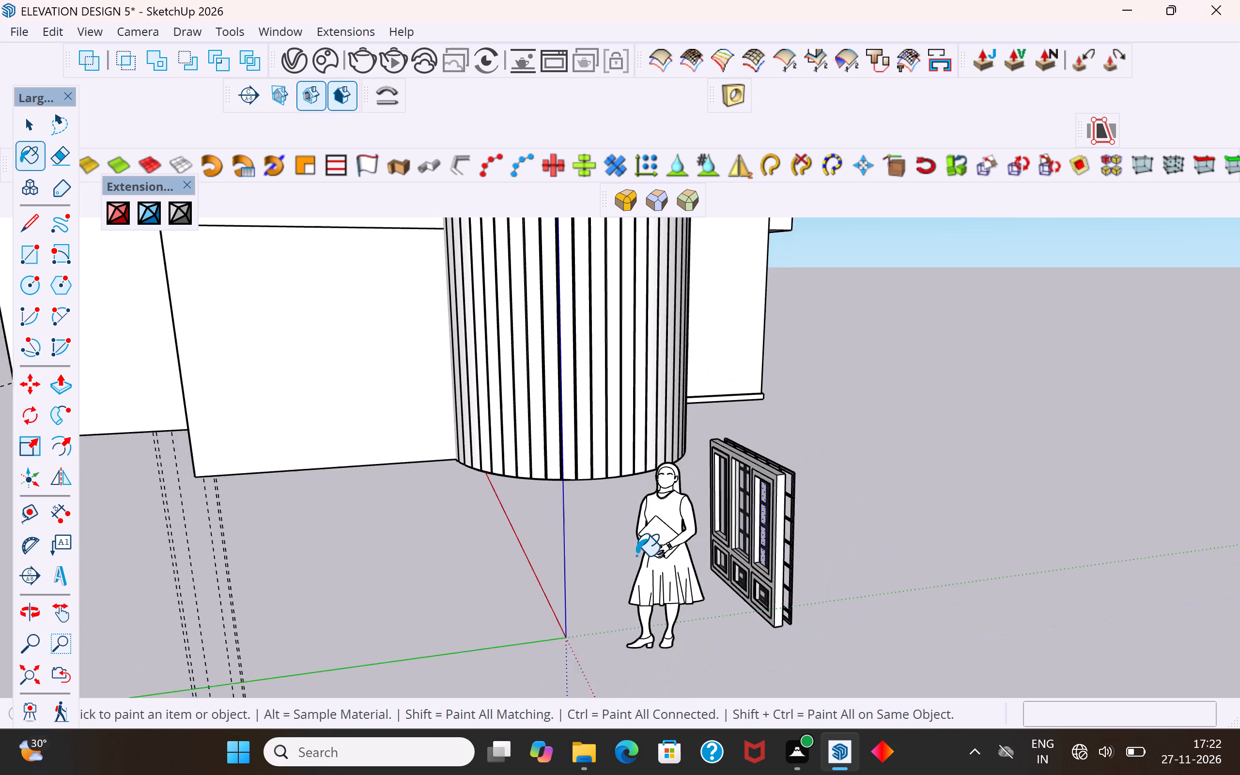
scroll(636, 556, down, 10)
middle_drag(561, 660, 830, 697)
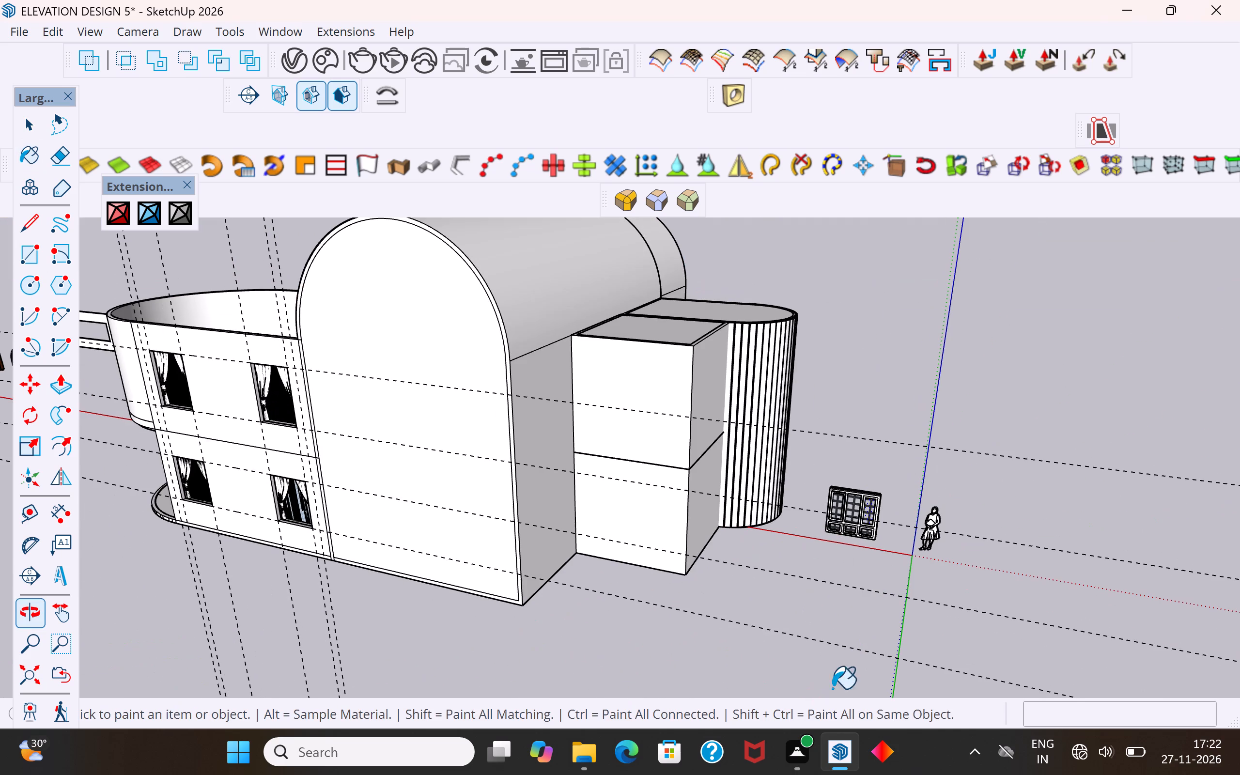
Make a group of the whole standalone three-panel window unit, including its frames, grilles and glass.
click(28, 118)
click(745, 234)
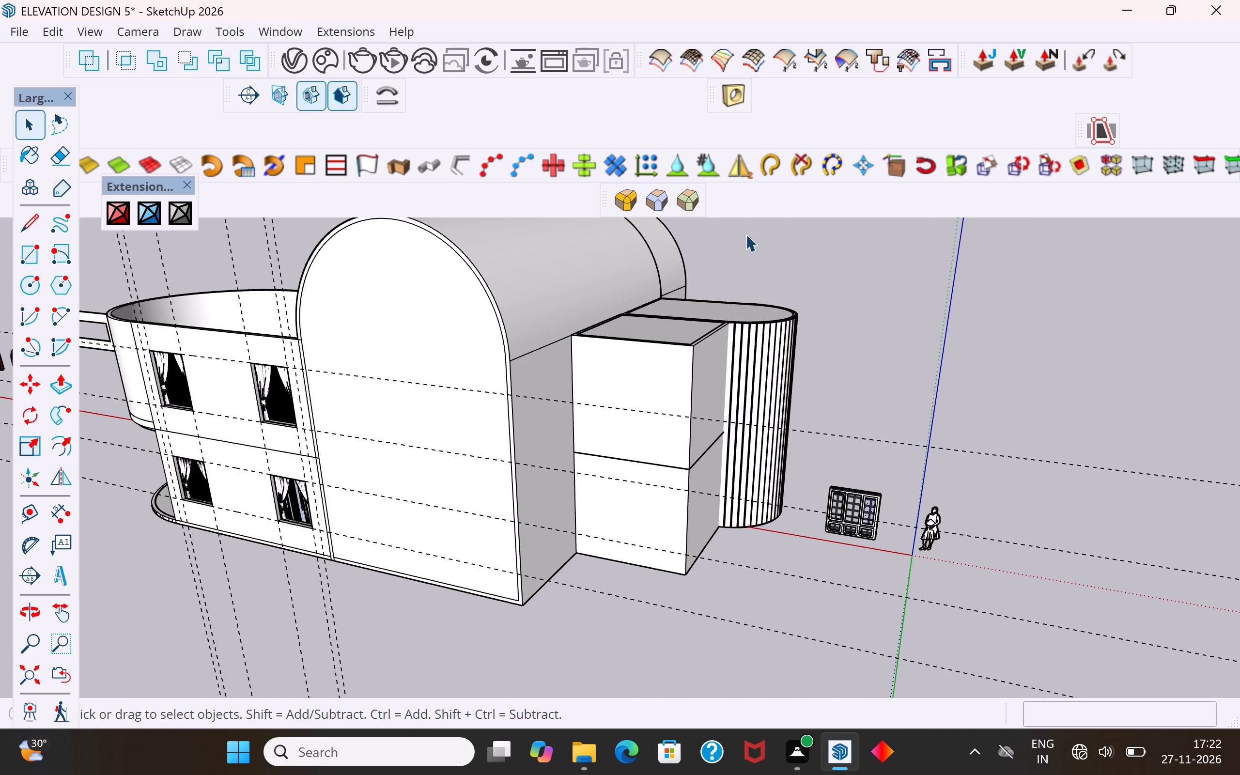
middle_drag(888, 542, 884, 478)
scroll(876, 496, up, 14)
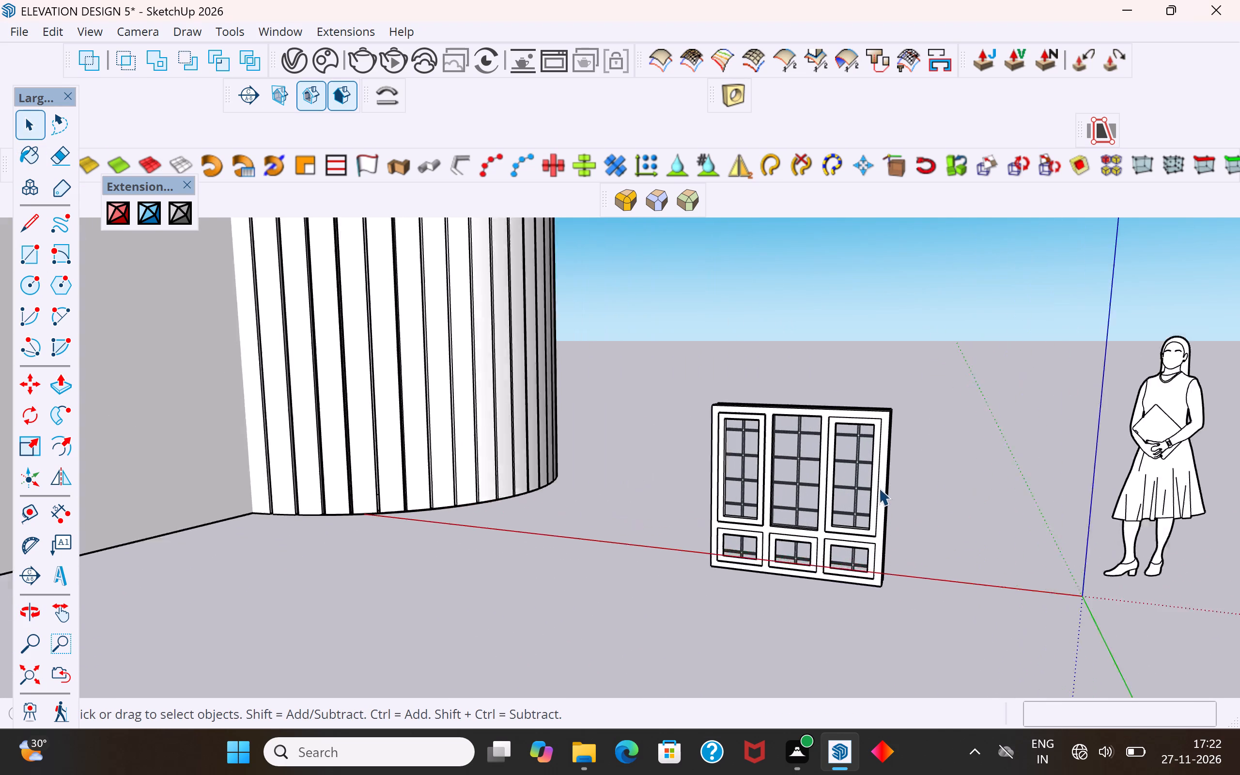
scroll(879, 488, up, 1)
drag(966, 343, 637, 631)
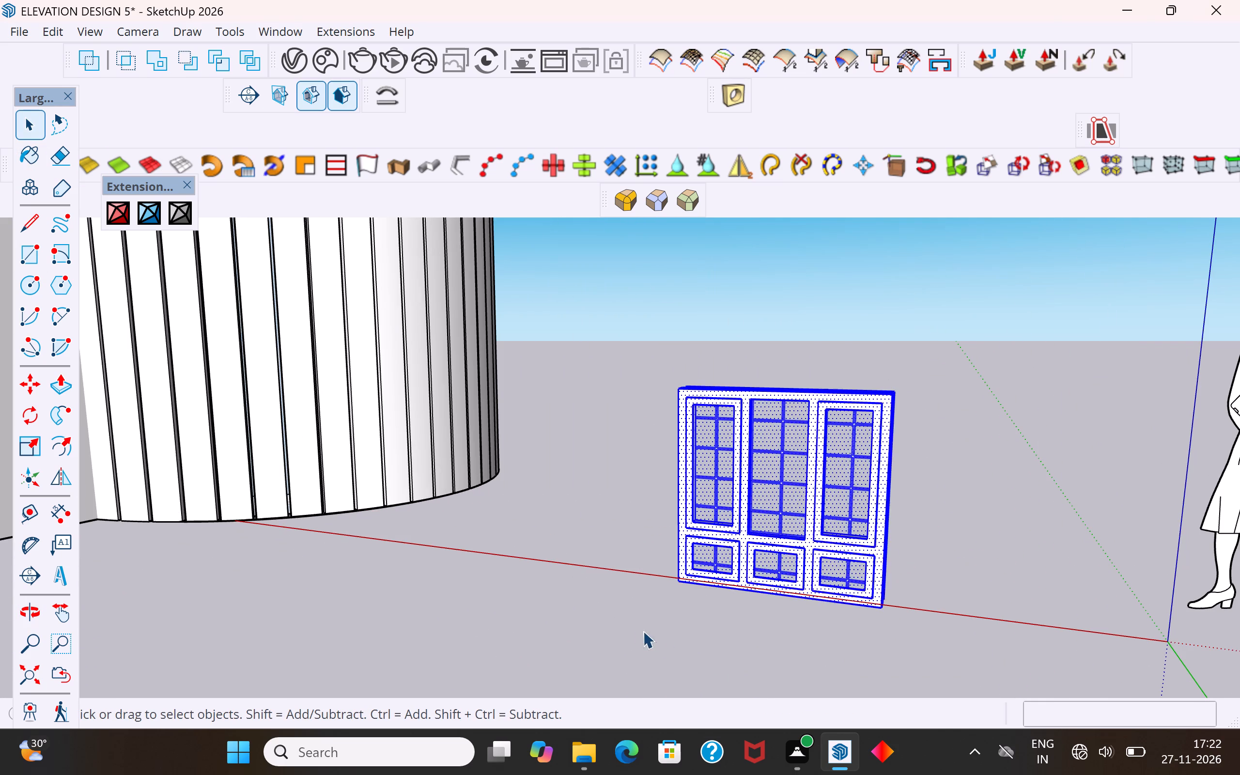
right_click(729, 542)
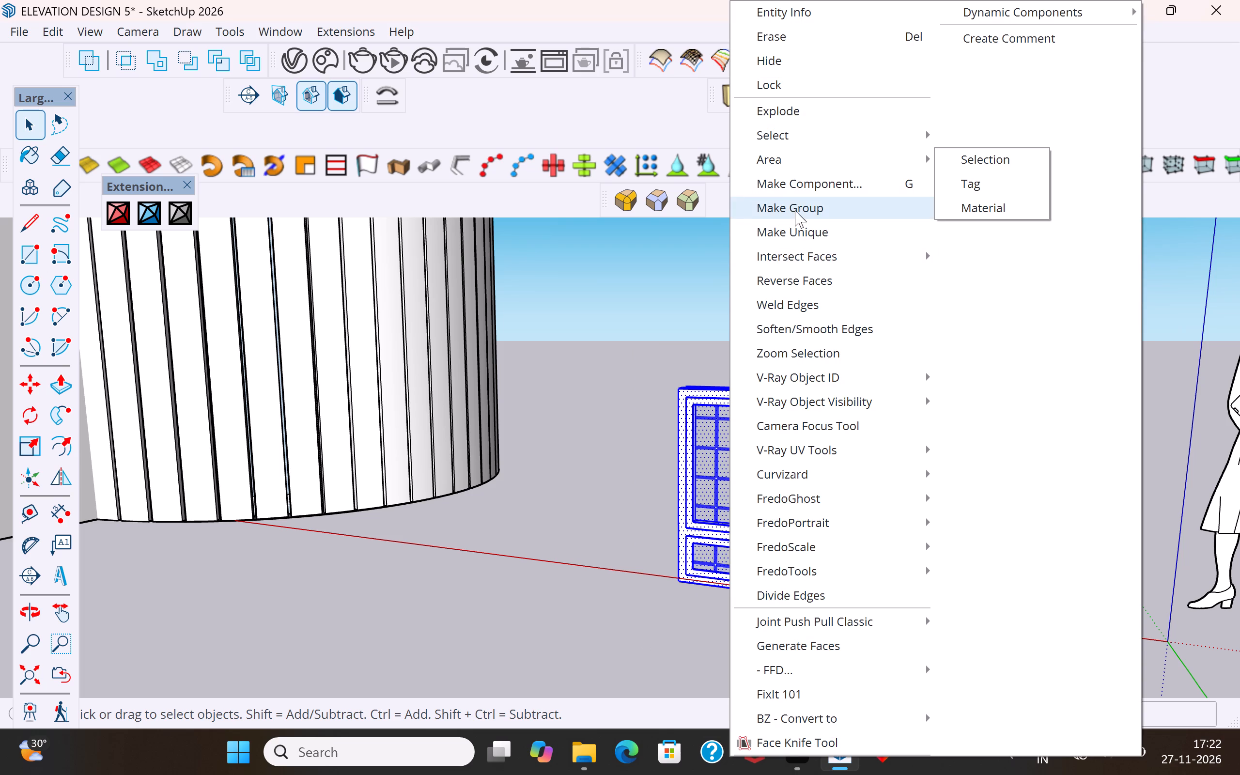
click(795, 209)
click(978, 527)
Move the window group by its bottom outer corner to the matching bottom corner of the upper-floor curtained opening nearest the curved balcony.
click(842, 567)
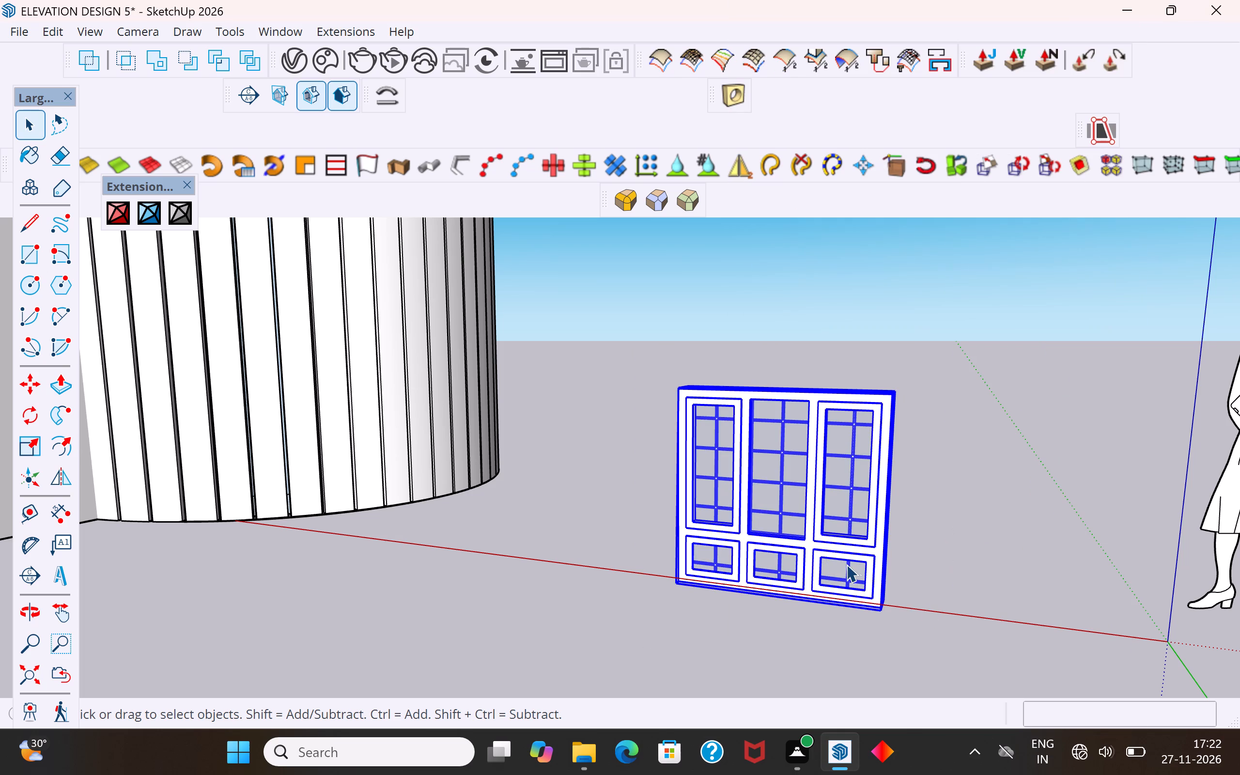
key(m)
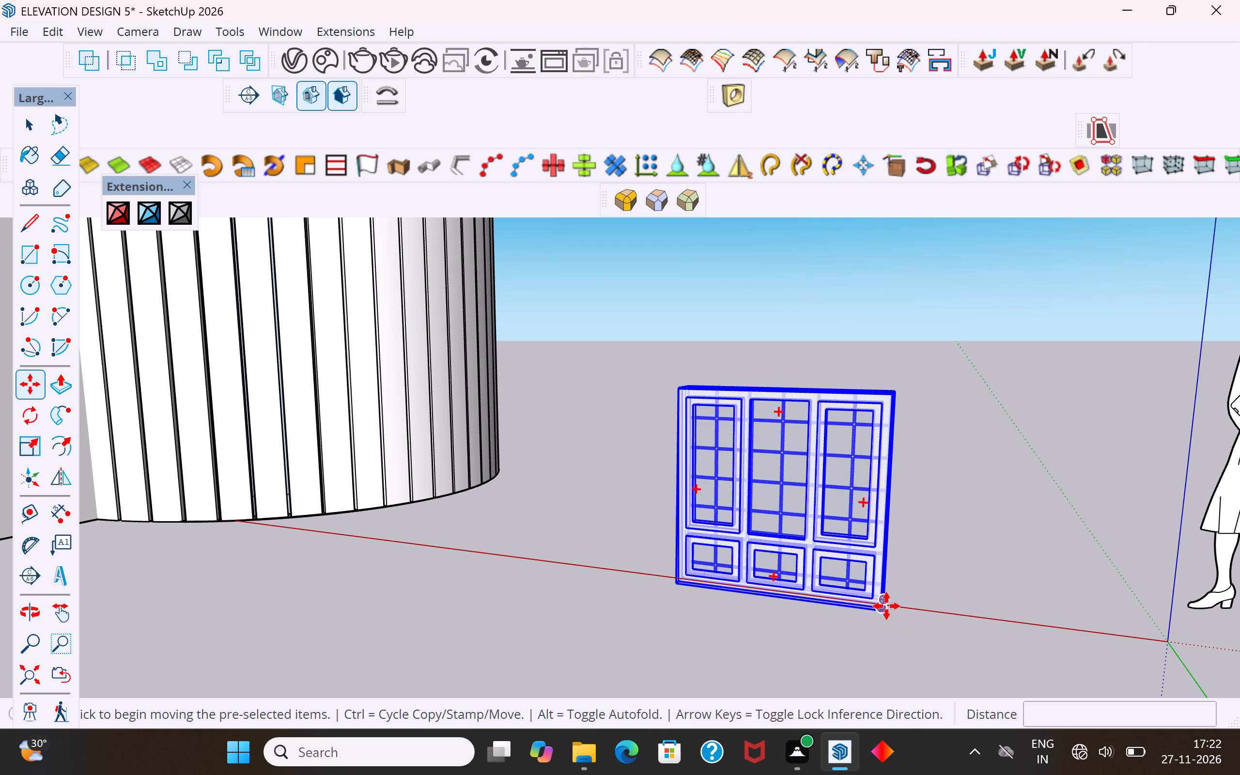
scroll(886, 600, up, 11)
middle_drag(898, 597, 866, 636)
scroll(866, 636, up, 5)
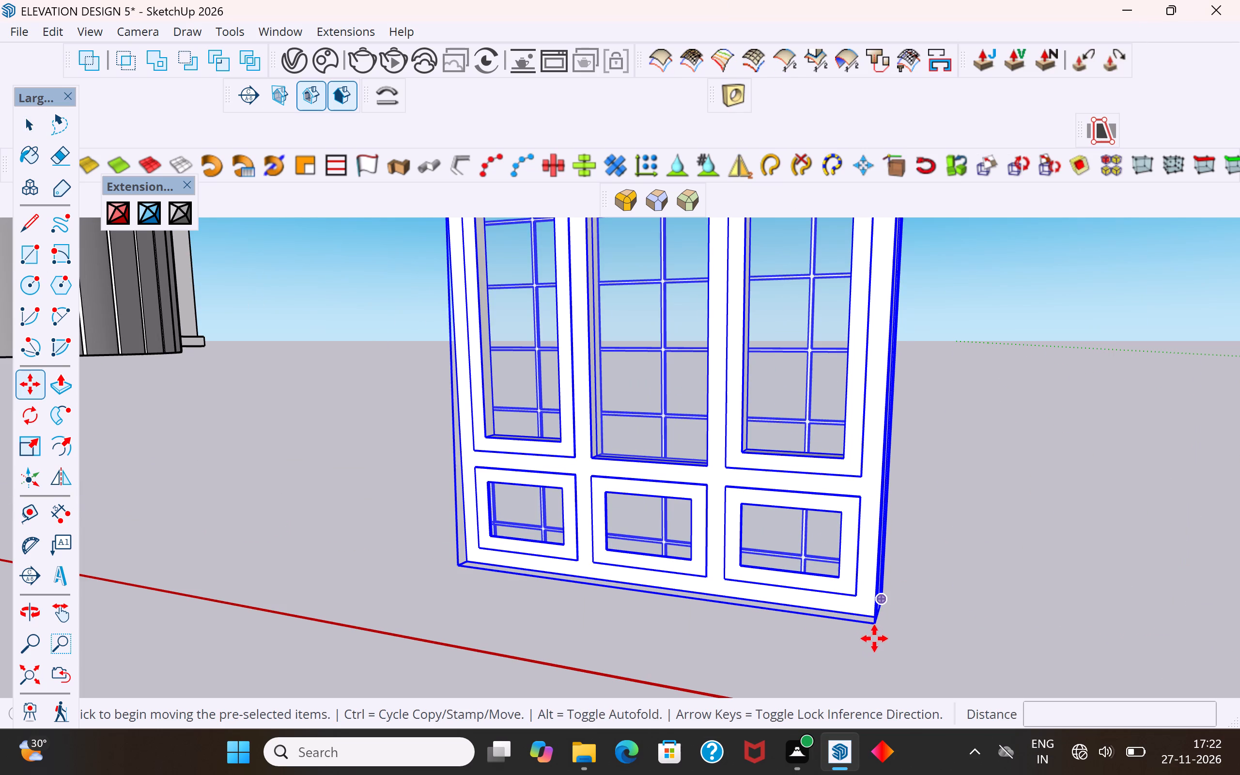
scroll(874, 638, up, 13)
scroll(881, 621, down, 7)
scroll(877, 602, up, 3)
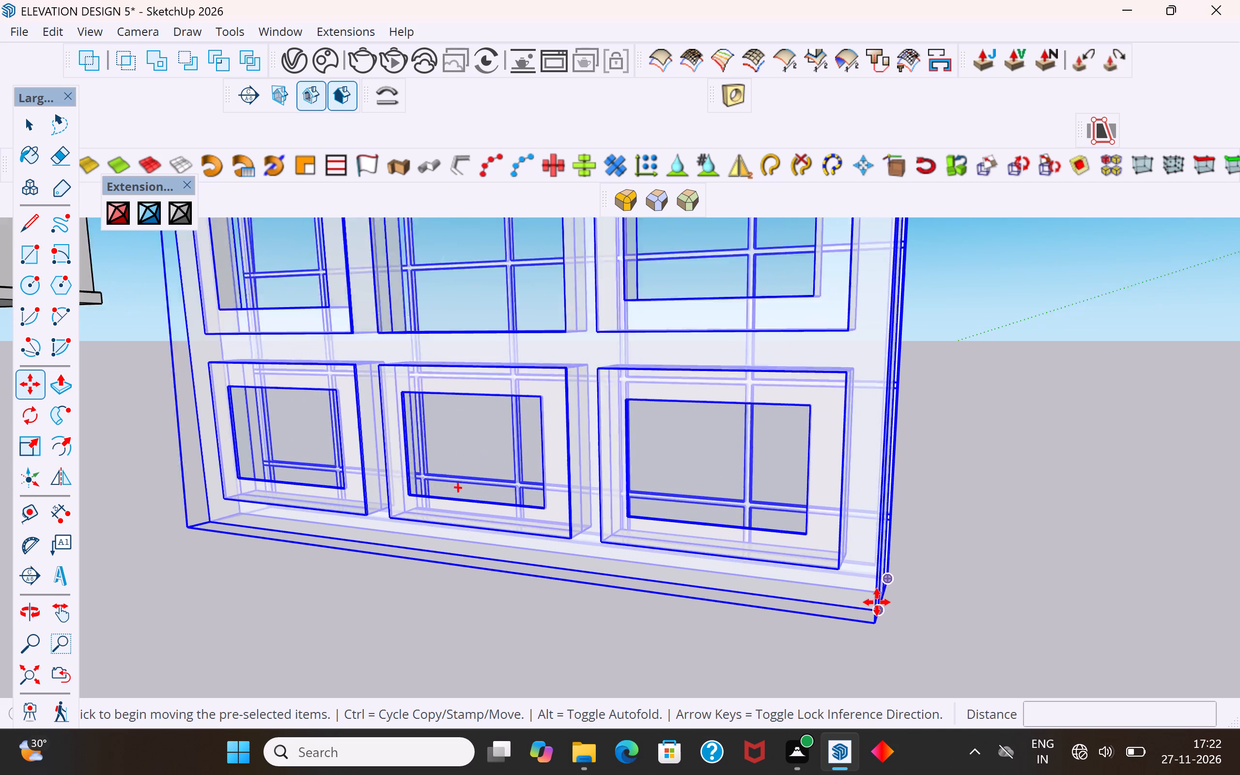
scroll(877, 602, up, 2)
click(877, 611)
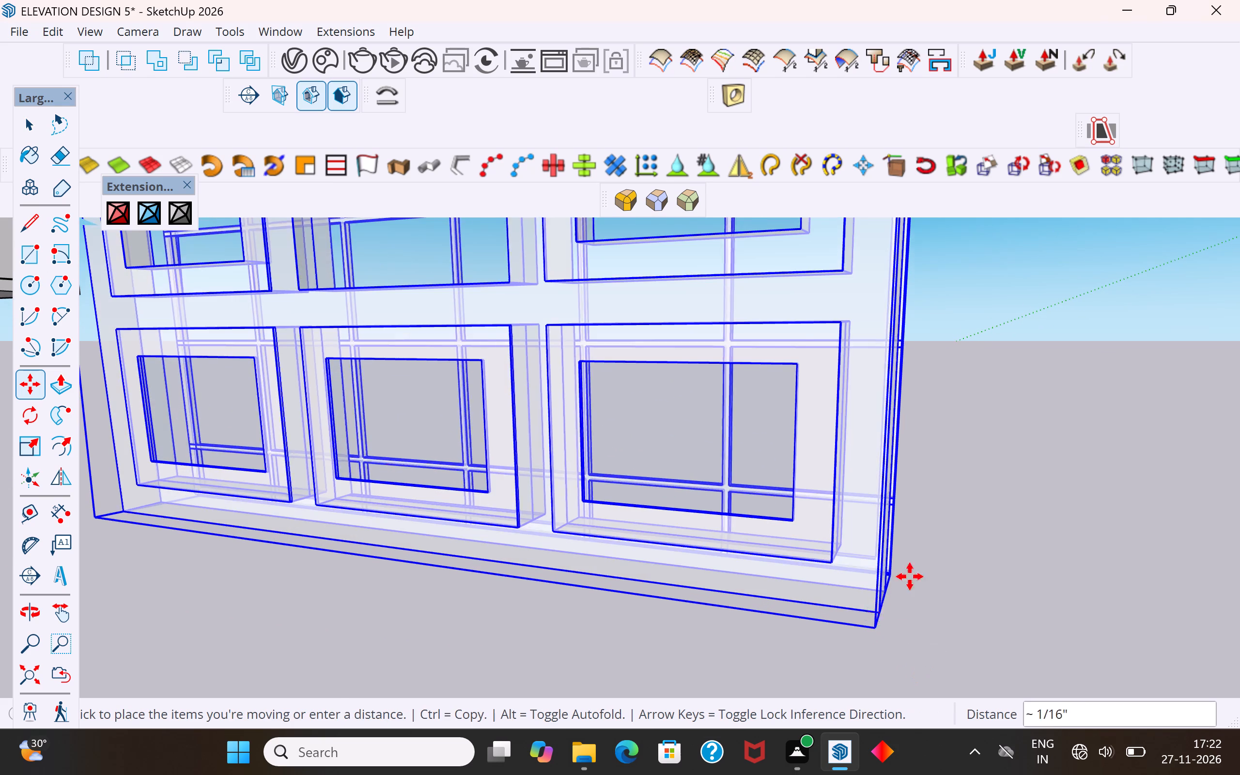
scroll(928, 513, down, 20)
scroll(928, 513, down, 14)
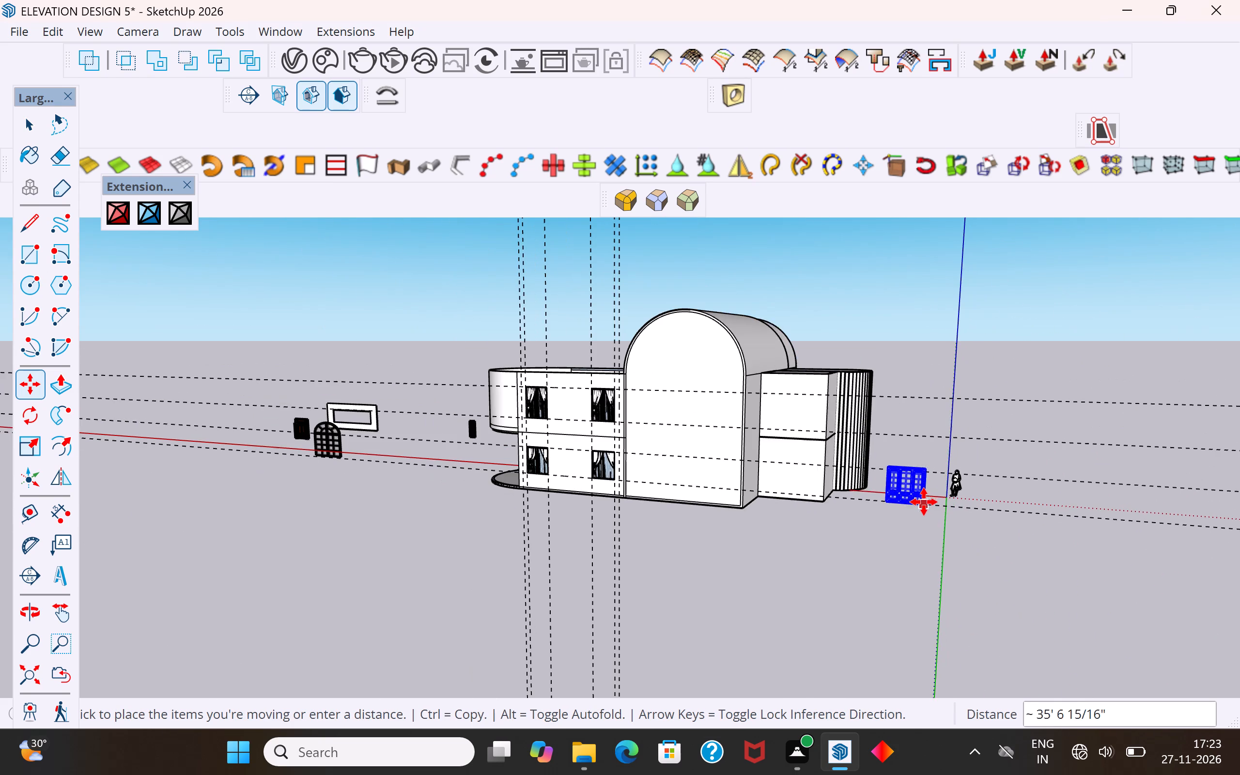
scroll(524, 393, up, 12)
scroll(545, 428, down, 1)
scroll(546, 428, up, 10)
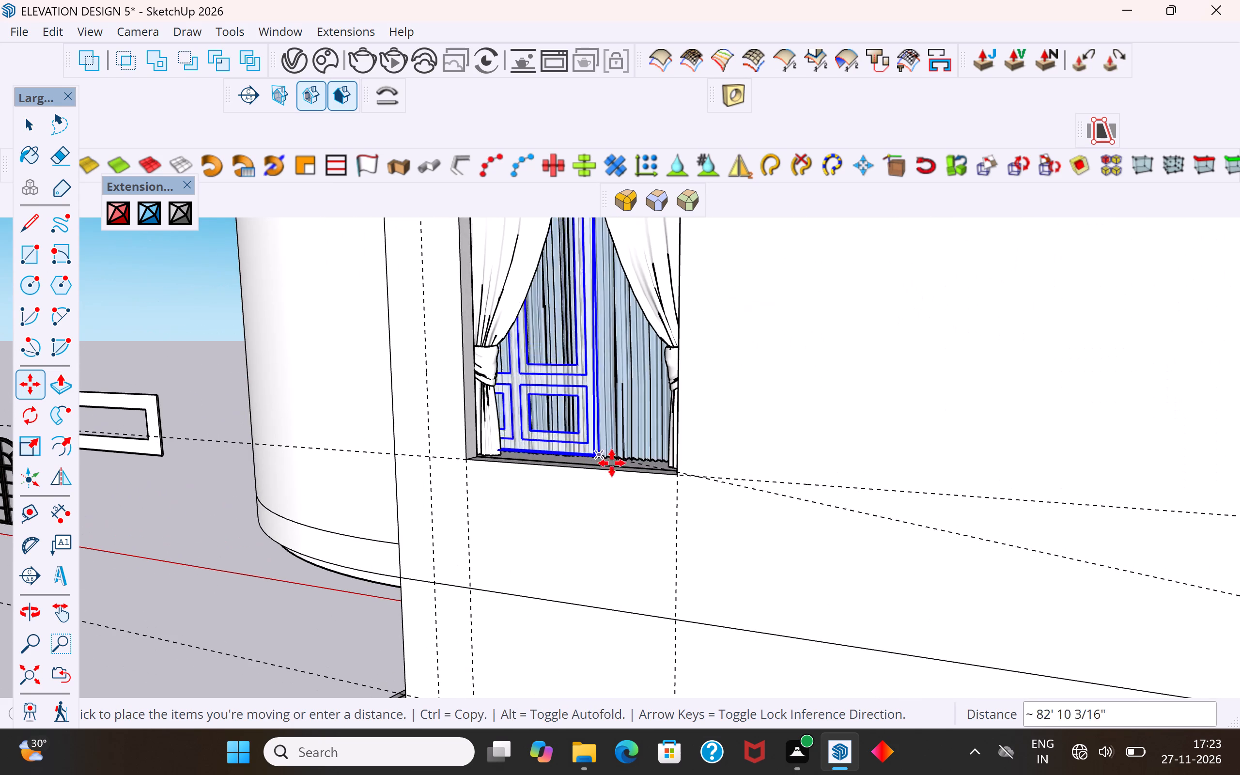
click(681, 478)
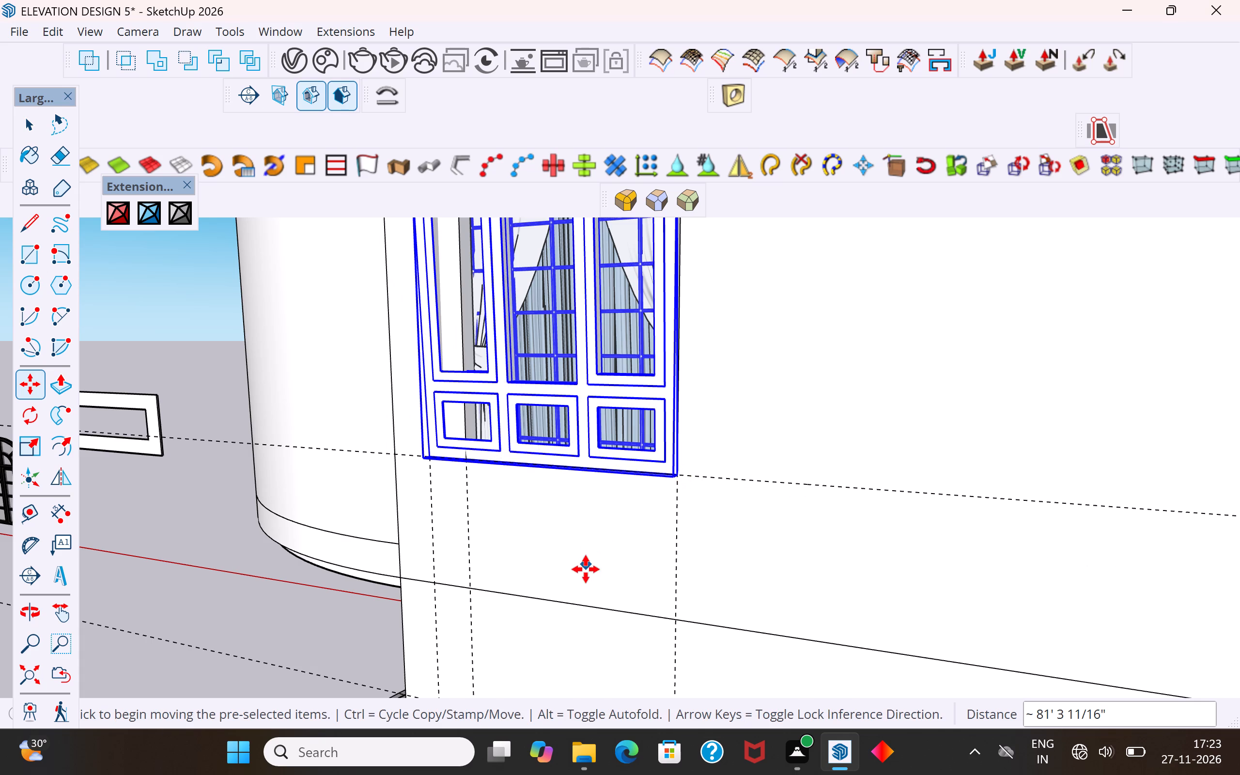
Scale the placed window group's width along the red axis by 0.84 to match the opening.
scroll(586, 572, down, 6)
middle_drag(594, 583, 681, 614)
key(s)
scroll(631, 491, up, 3)
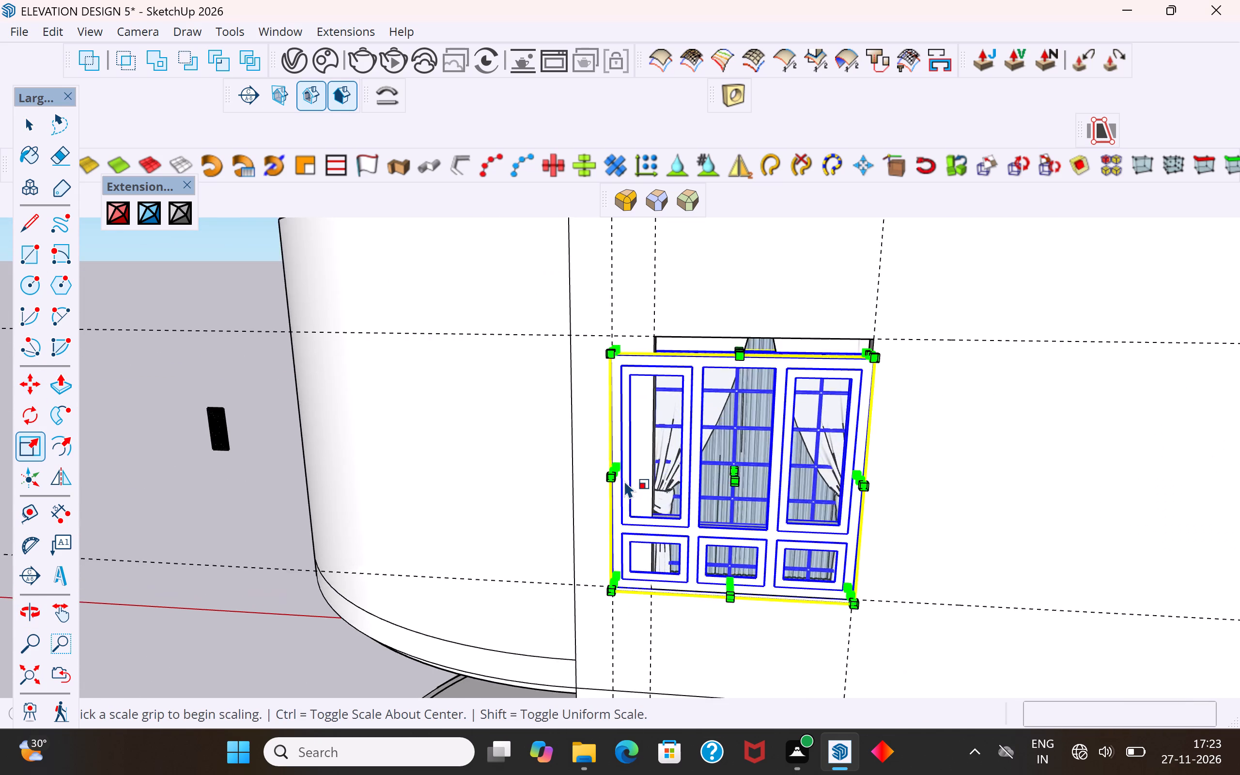
scroll(624, 480, up, 12)
click(608, 465)
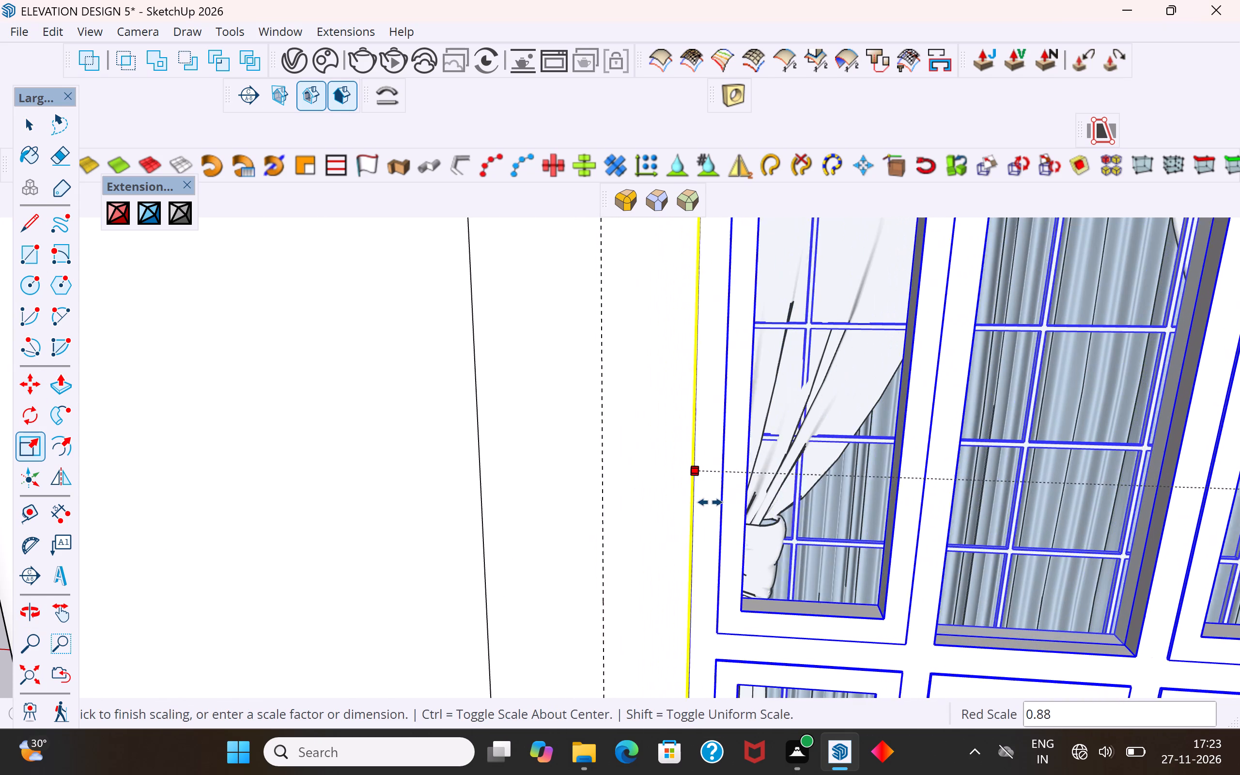
click(727, 496)
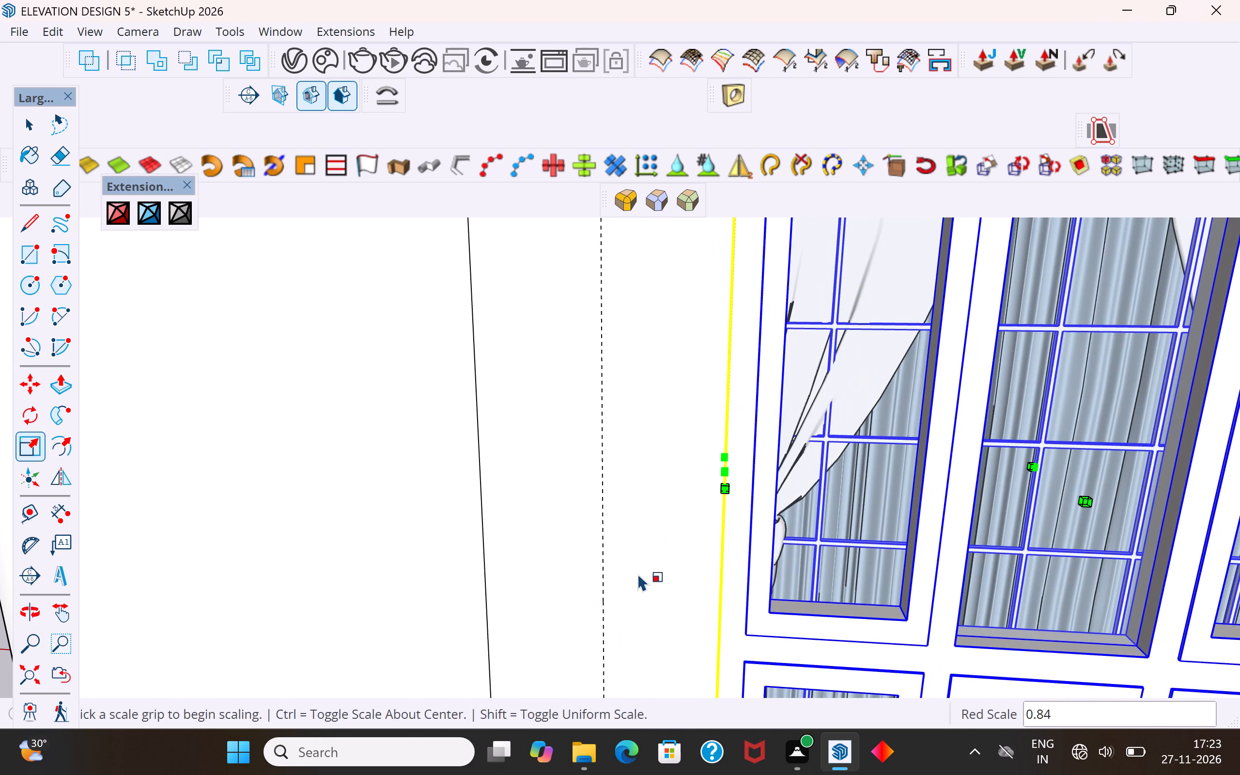
Stretch the window group's height along the blue axis up to the top edge of the opening.
scroll(621, 583, down, 12)
middle_drag(657, 607, 737, 657)
scroll(806, 439, up, 7)
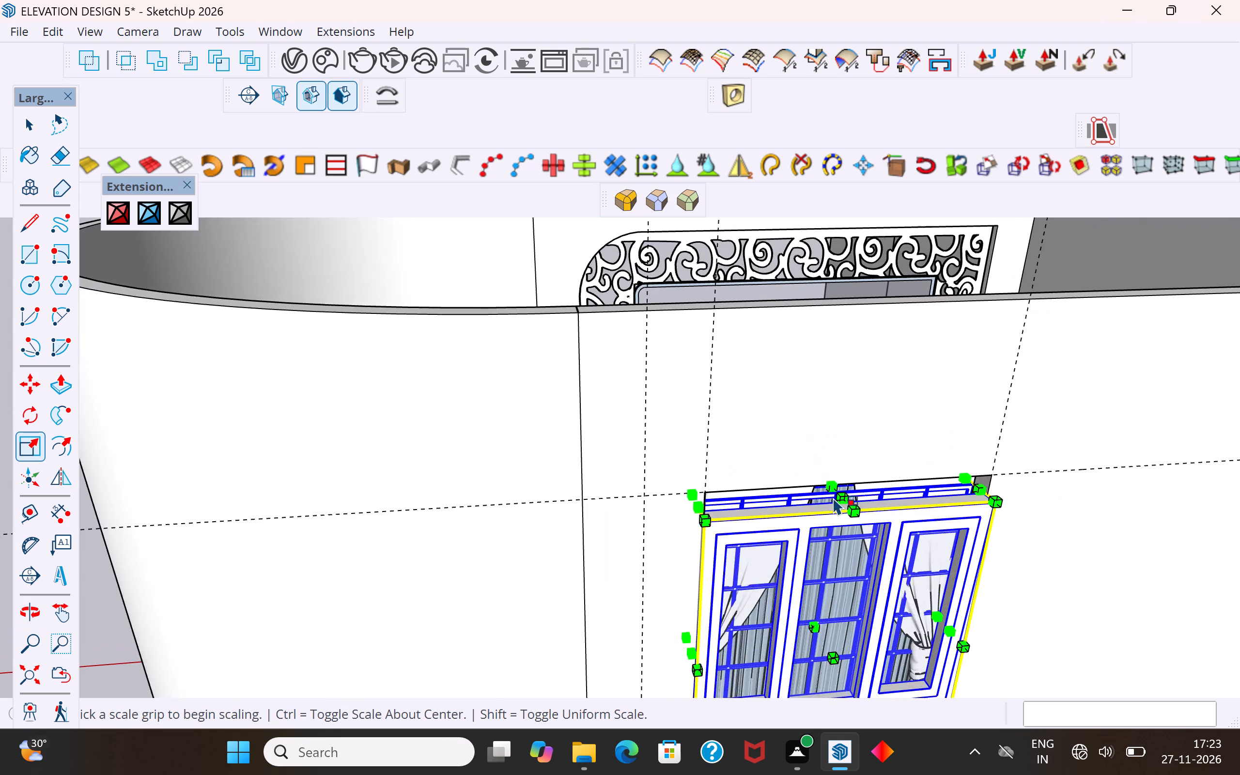
scroll(833, 497, up, 2)
middle_drag(867, 502, 897, 459)
scroll(850, 485, up, 5)
click(839, 494)
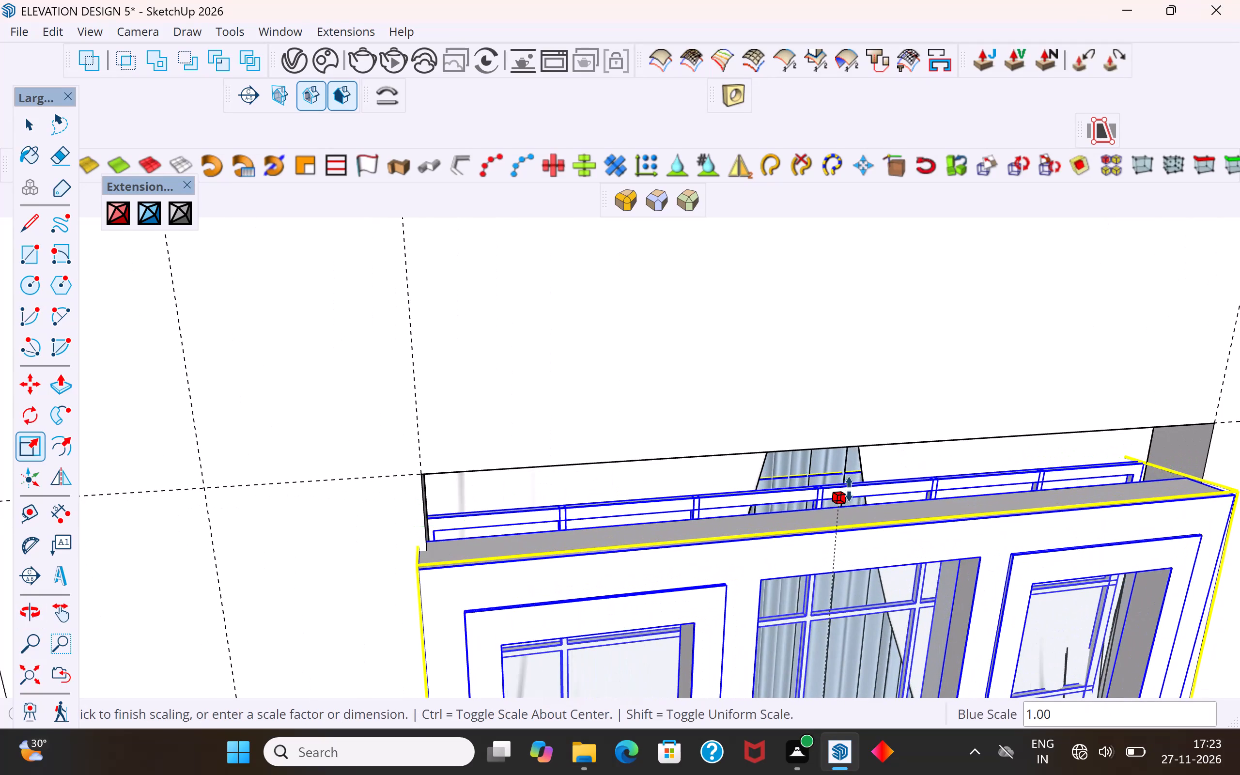
click(841, 439)
Scale the window group's depth along the green axis by 0.69 so its front sits flush with the wall.
scroll(762, 496, down, 2)
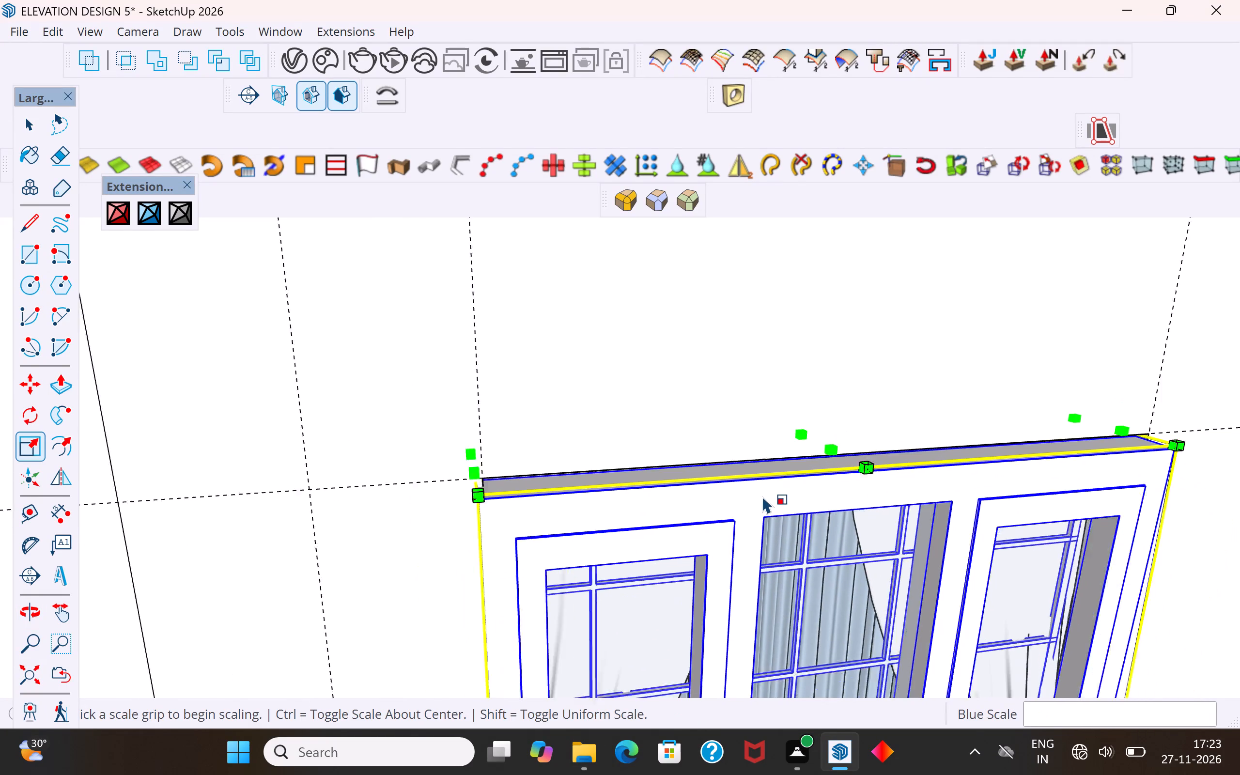
scroll(762, 496, down, 20)
scroll(762, 496, down, 1)
middle_drag(750, 621, 821, 653)
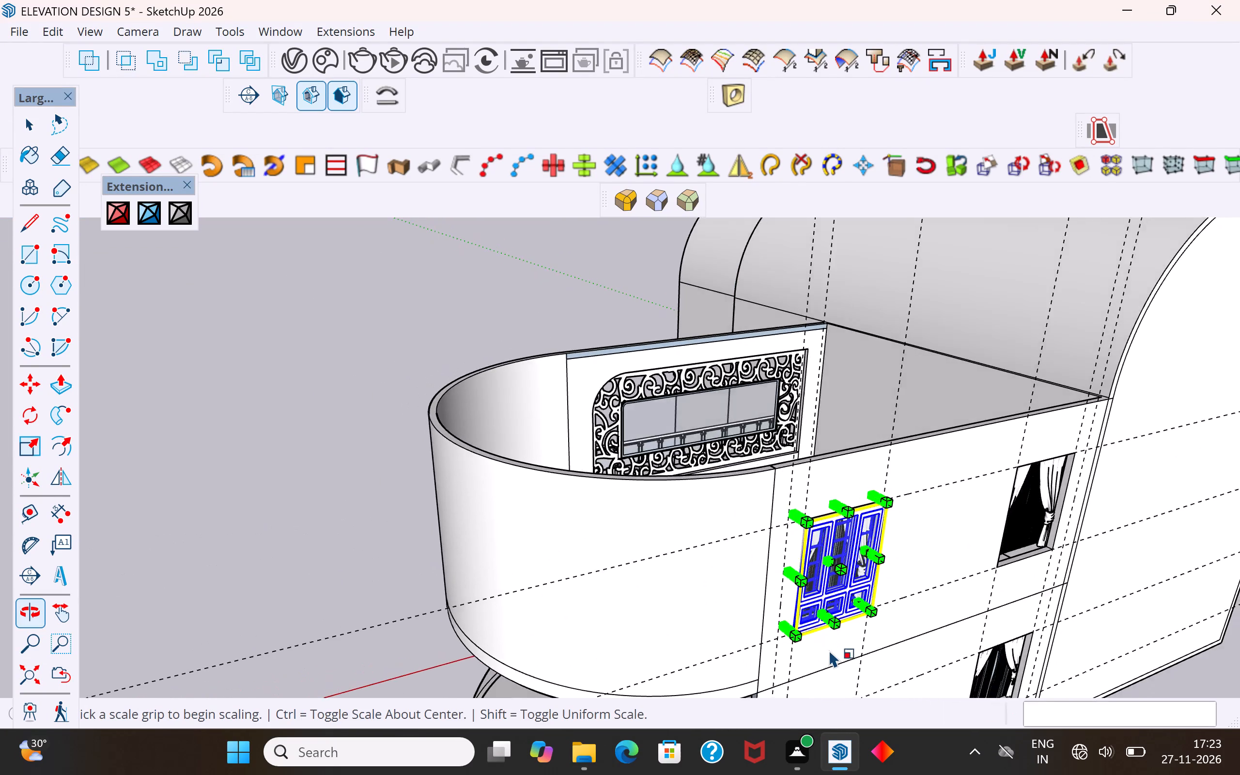
scroll(825, 637, up, 15)
middle_drag(839, 630, 860, 646)
scroll(775, 609, down, 5)
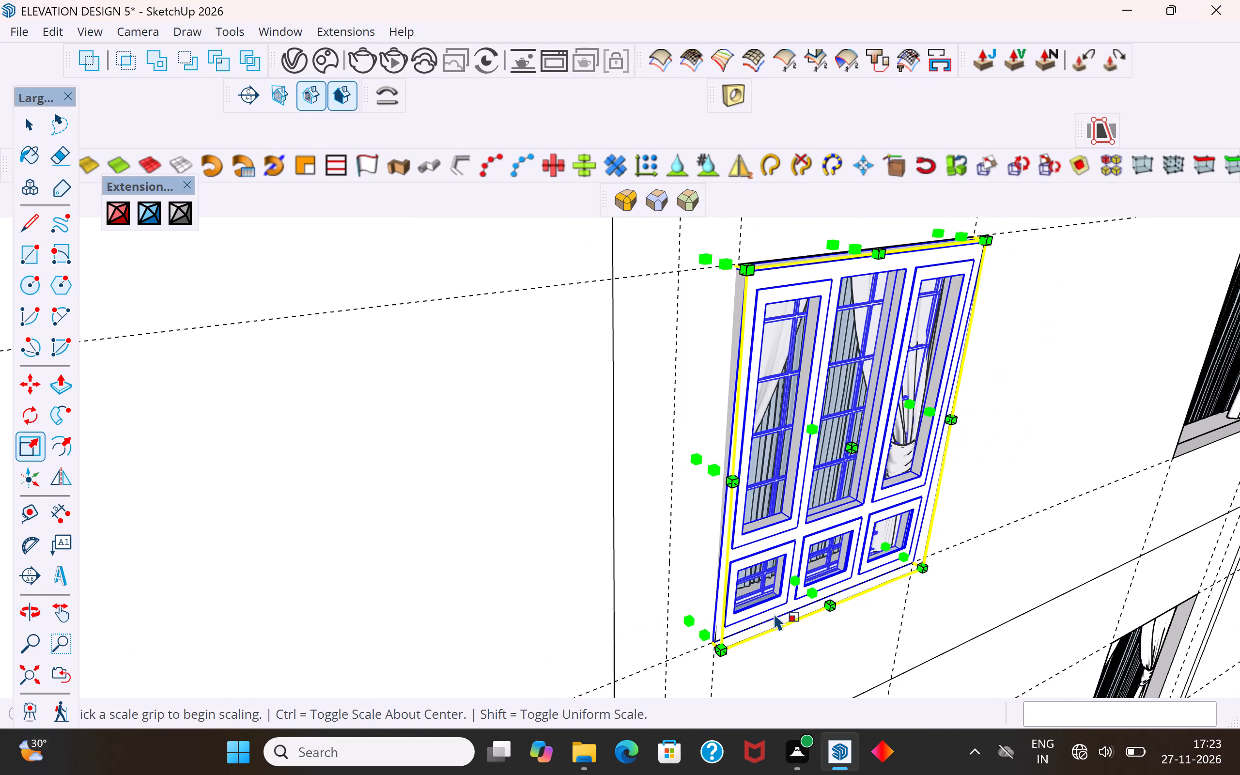
middle_drag(846, 468, 894, 505)
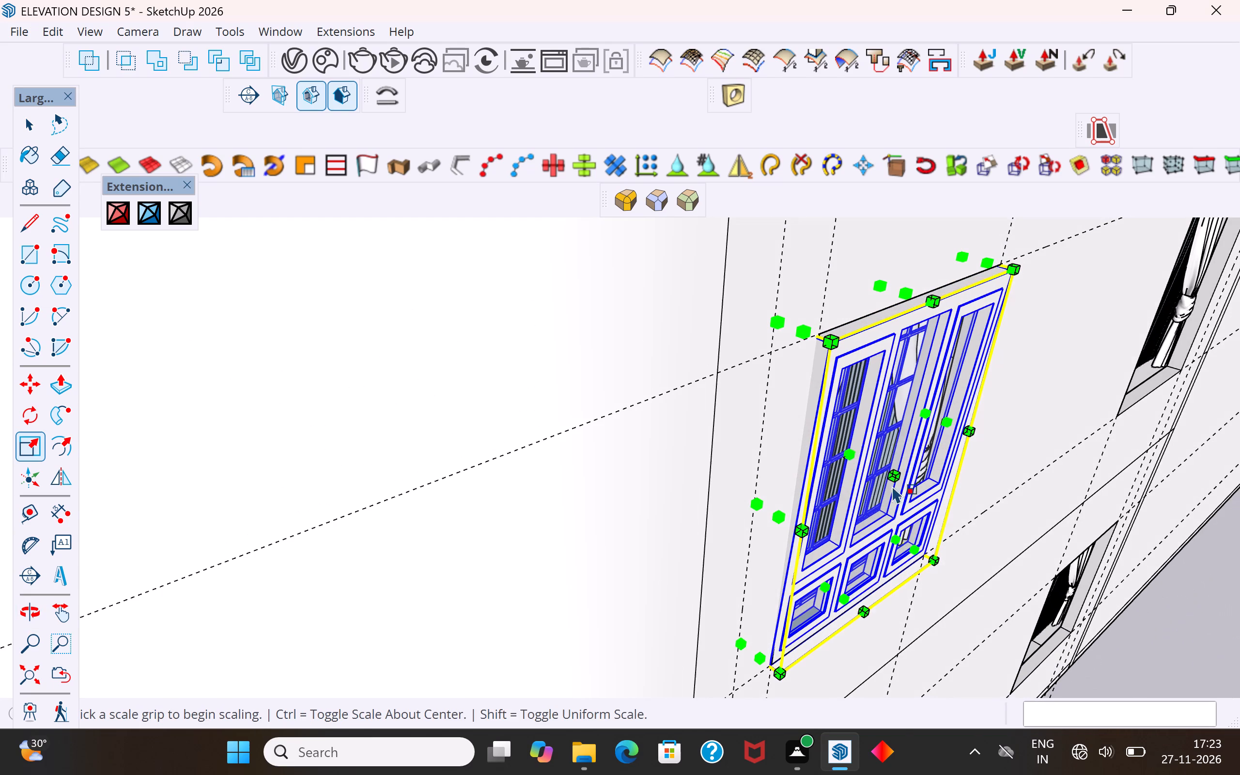
click(894, 473)
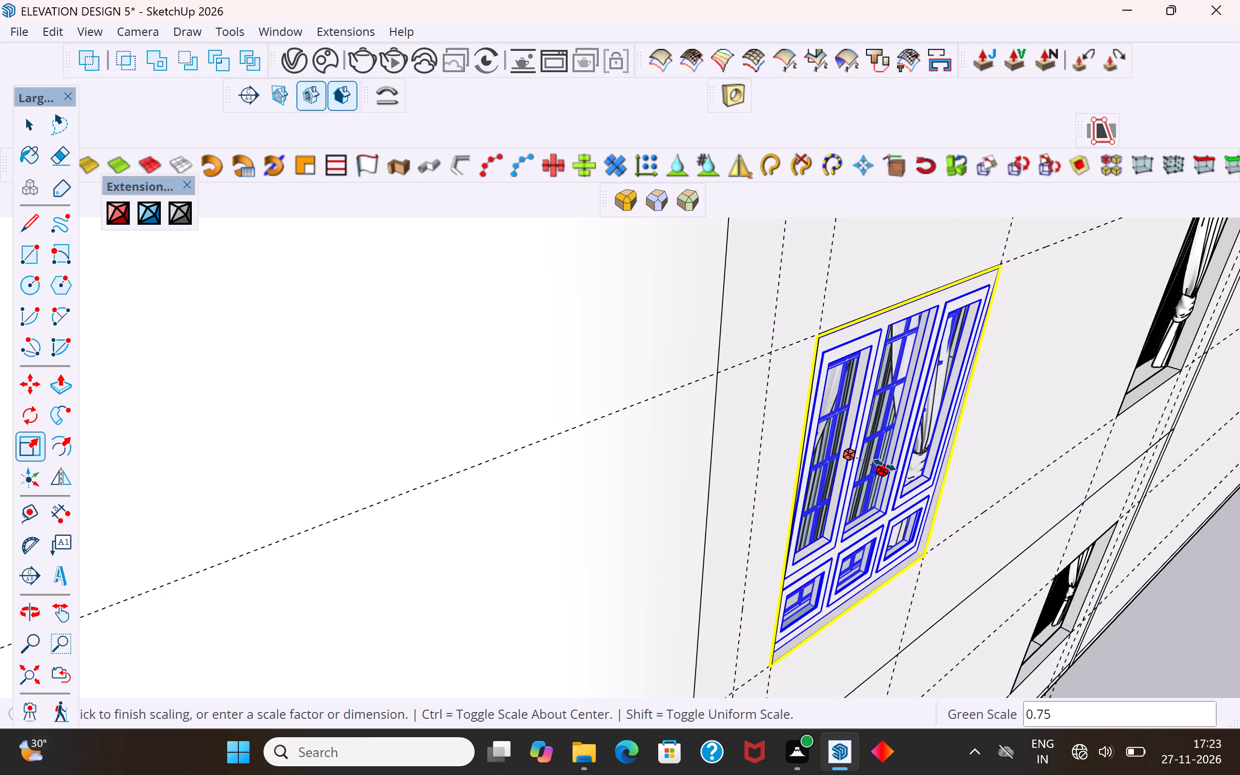
click(883, 463)
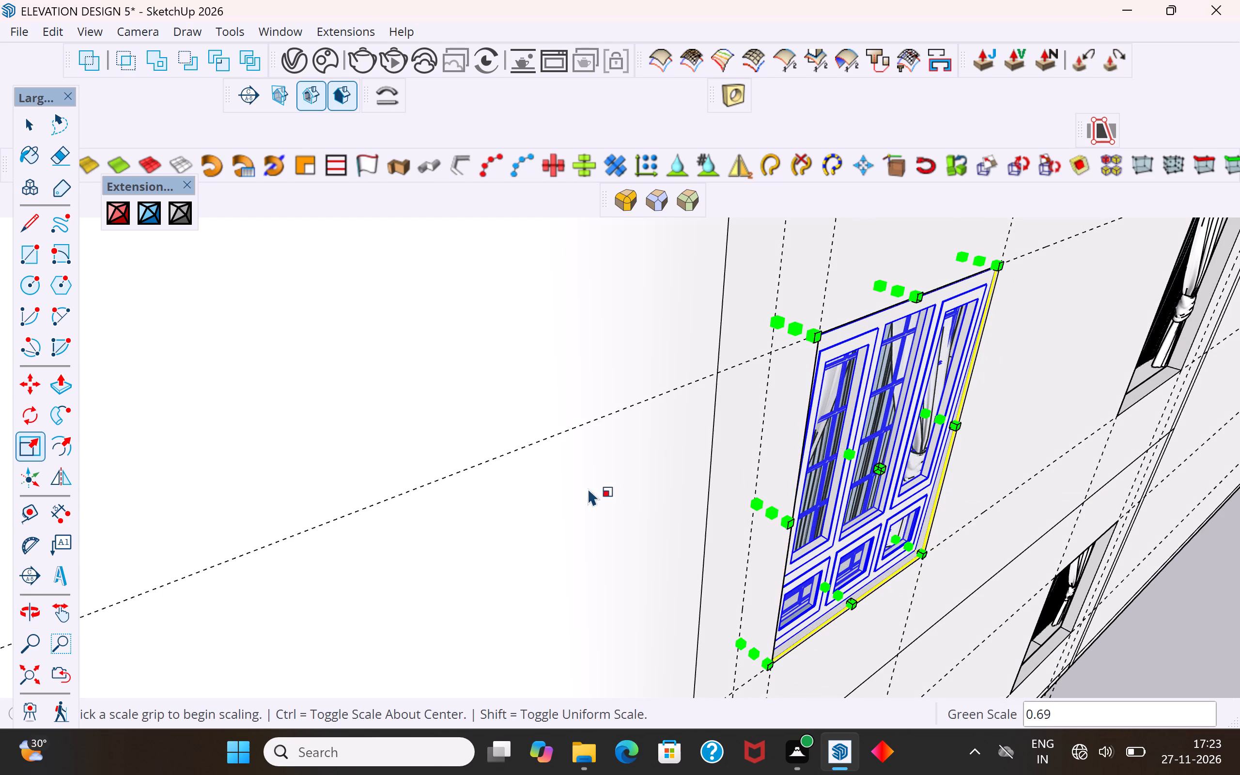
Inspect how the scaled window group fits the edges of its opening and the wall face, and clear the selection.
scroll(451, 505, down, 5)
scroll(772, 359, up, 15)
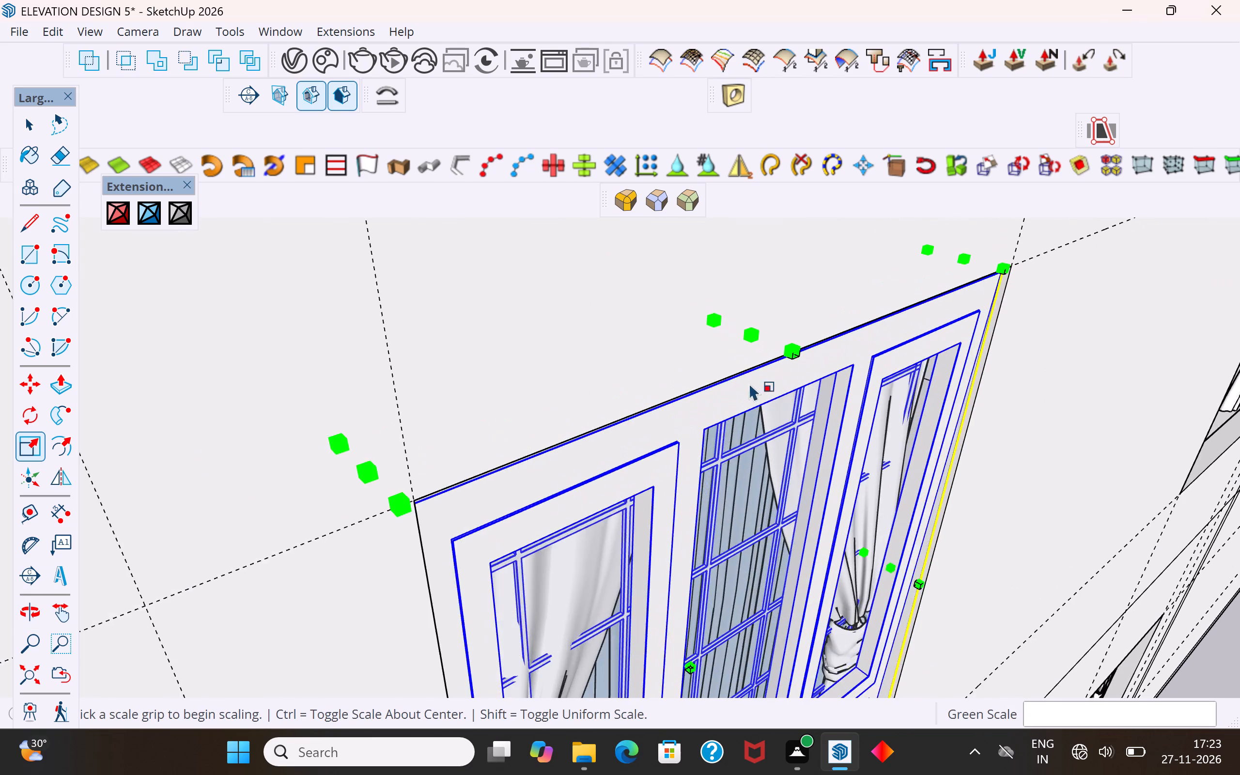
scroll(749, 383, up, 2)
middle_drag(792, 535, 685, 591)
scroll(495, 511, down, 6)
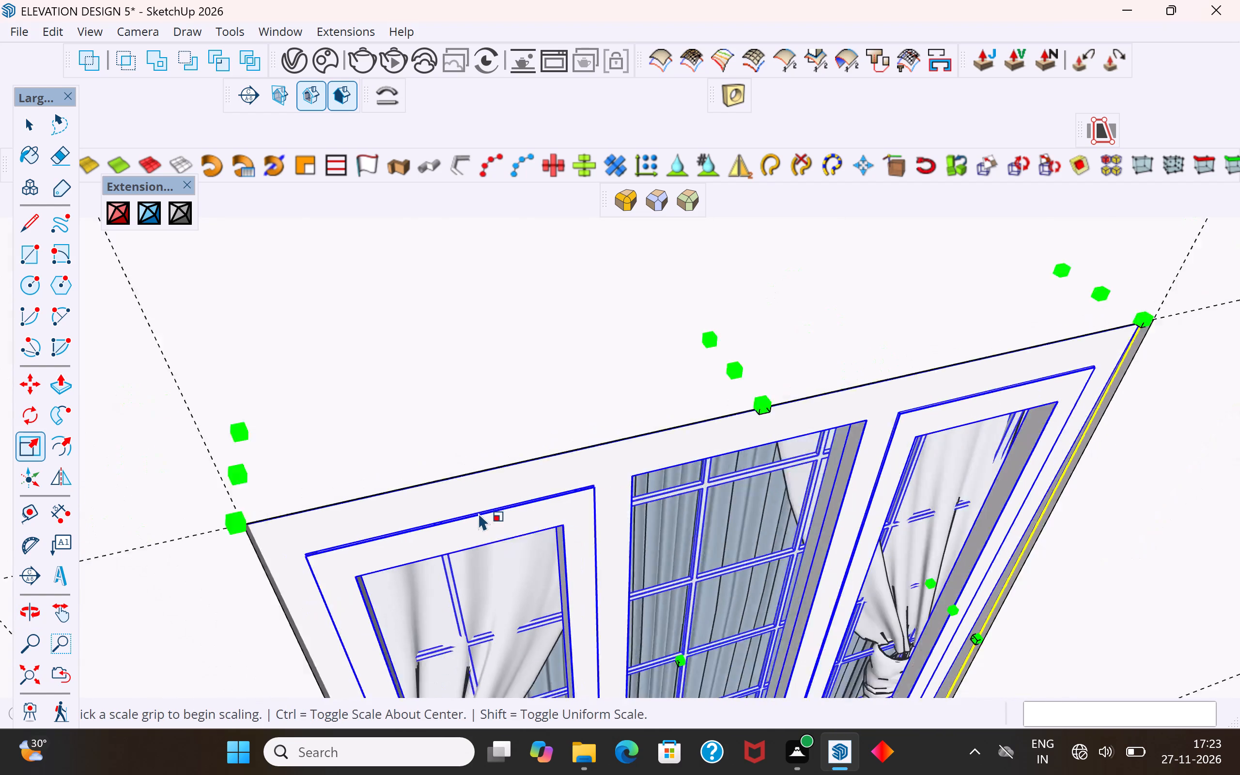
scroll(485, 511, down, 19)
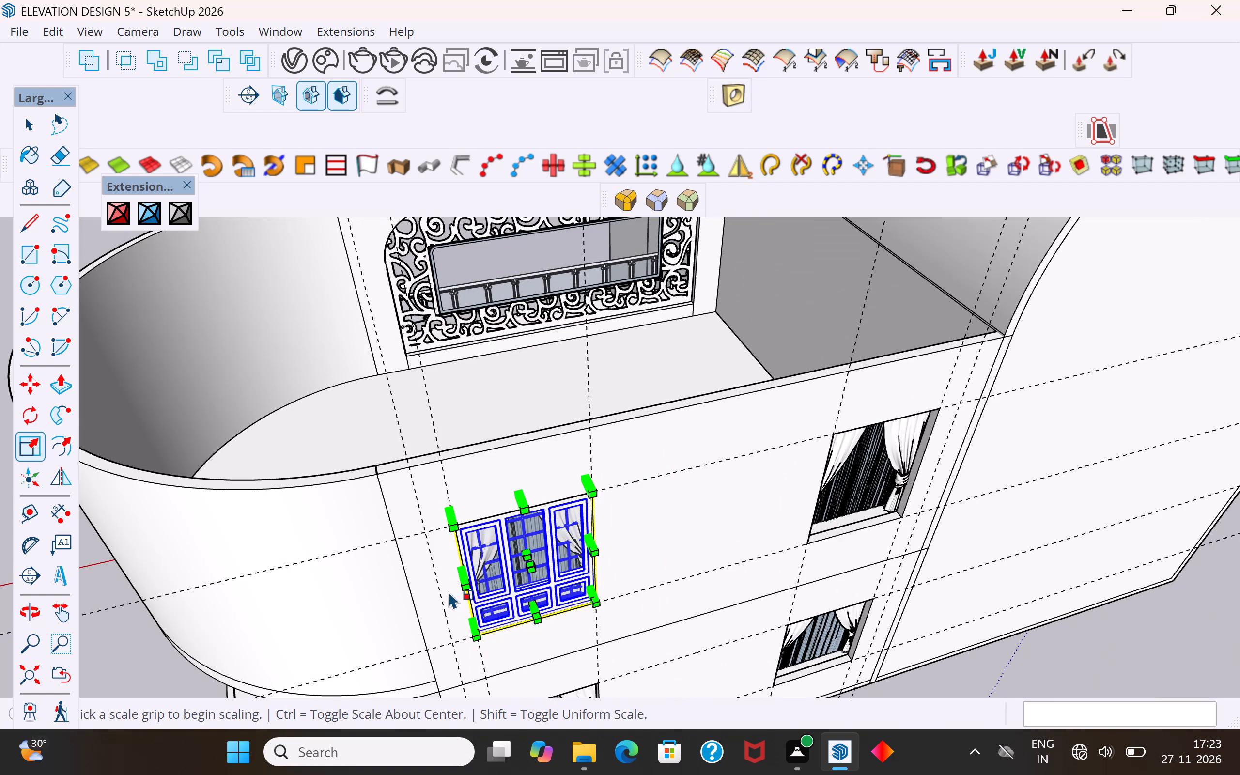
scroll(542, 547, down, 10)
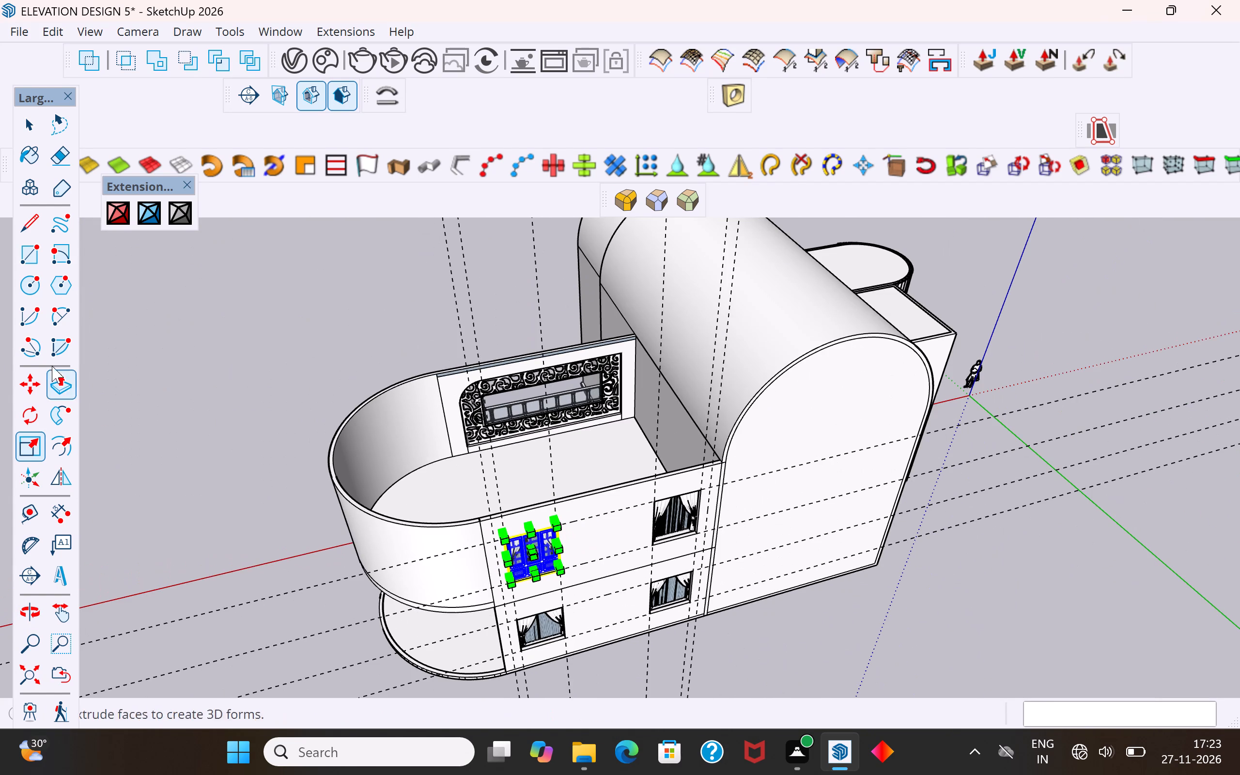
click(31, 130)
click(176, 381)
Copy the fitted window group 15' along the red axis into the other upper-floor curtained opening, aligning bottom corners.
scroll(633, 626, up, 4)
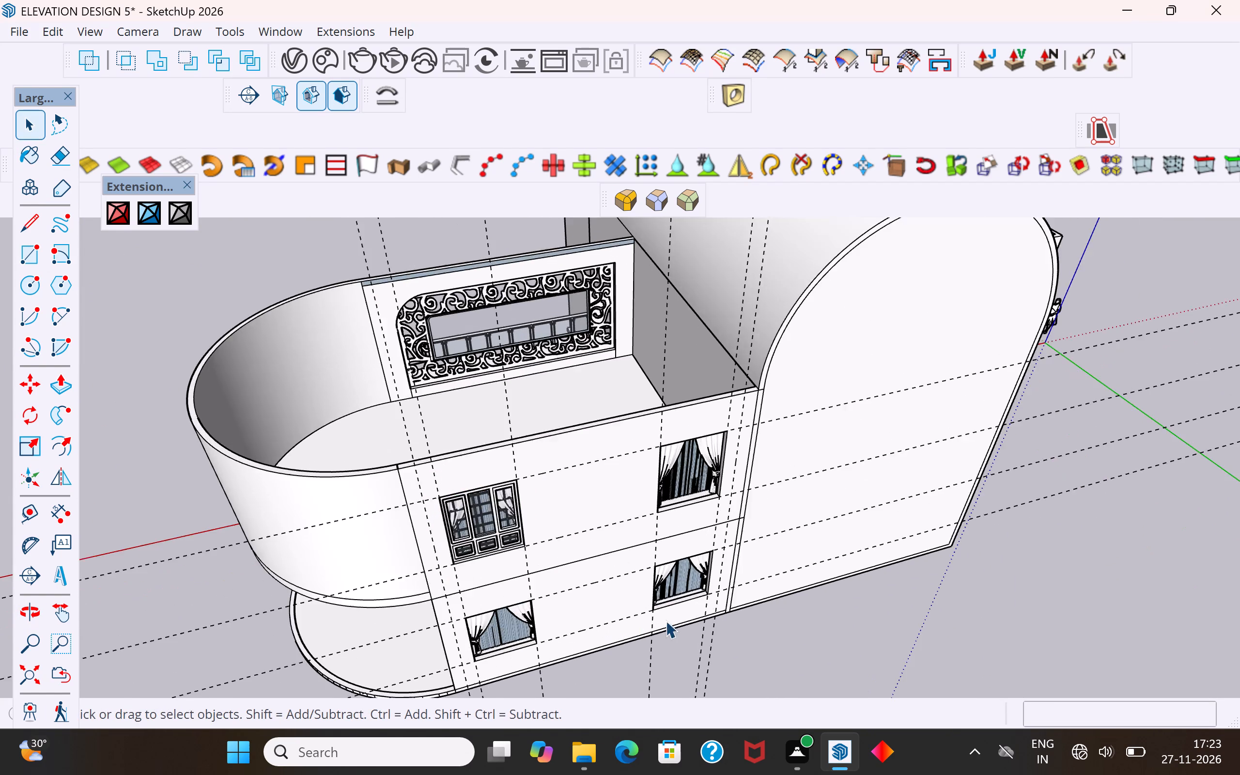
middle_drag(673, 364, 569, 311)
scroll(397, 457, up, 7)
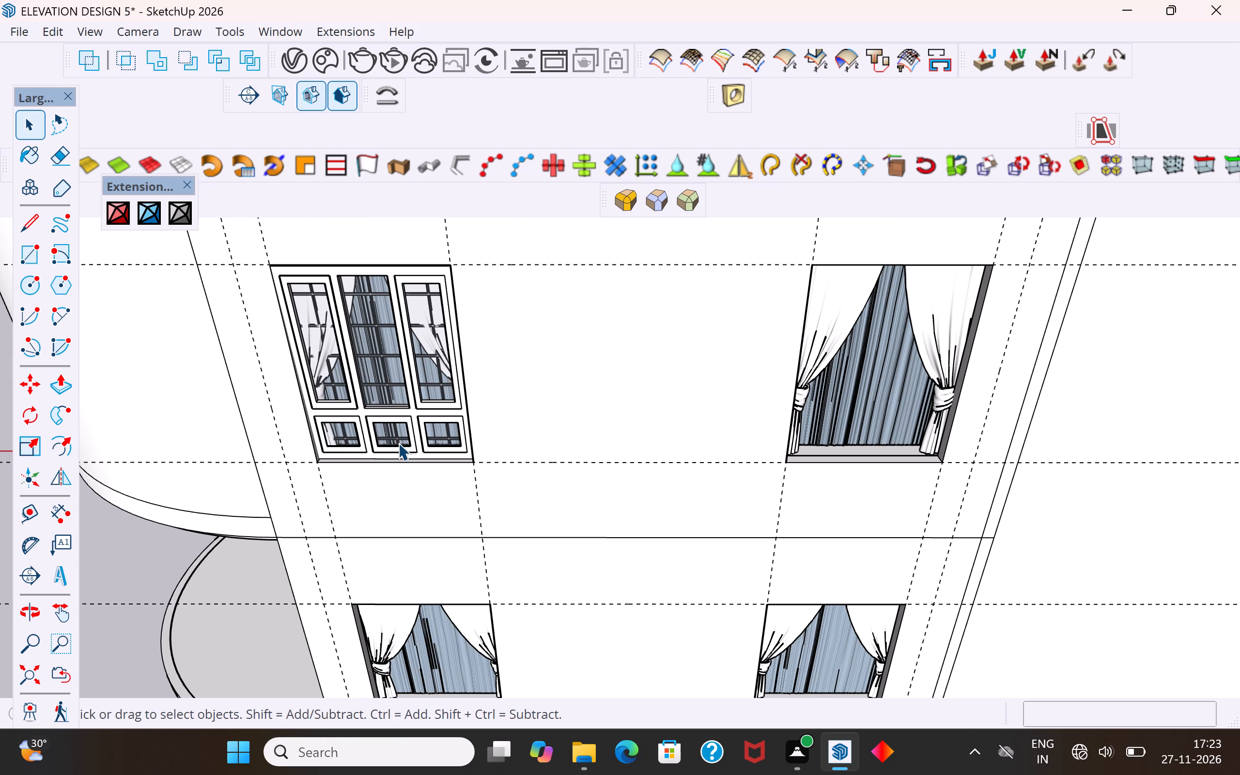
click(398, 443)
key(m)
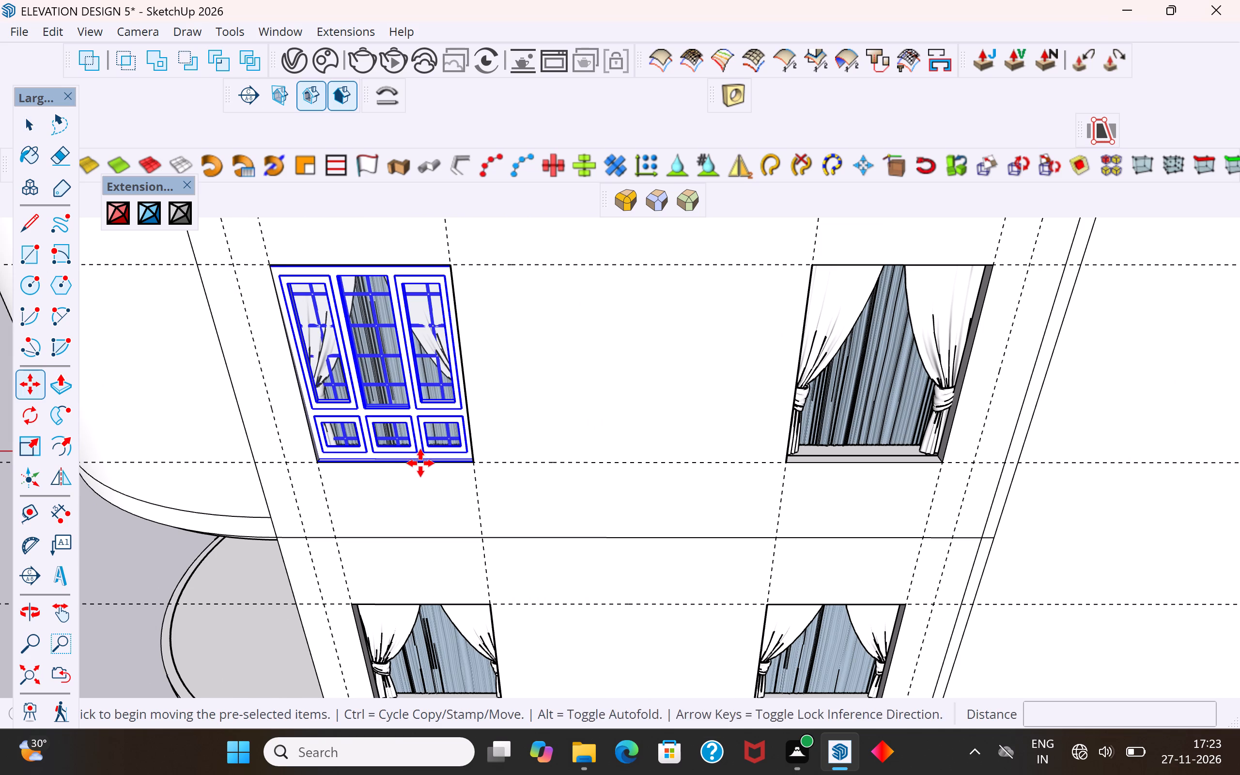
click(472, 465)
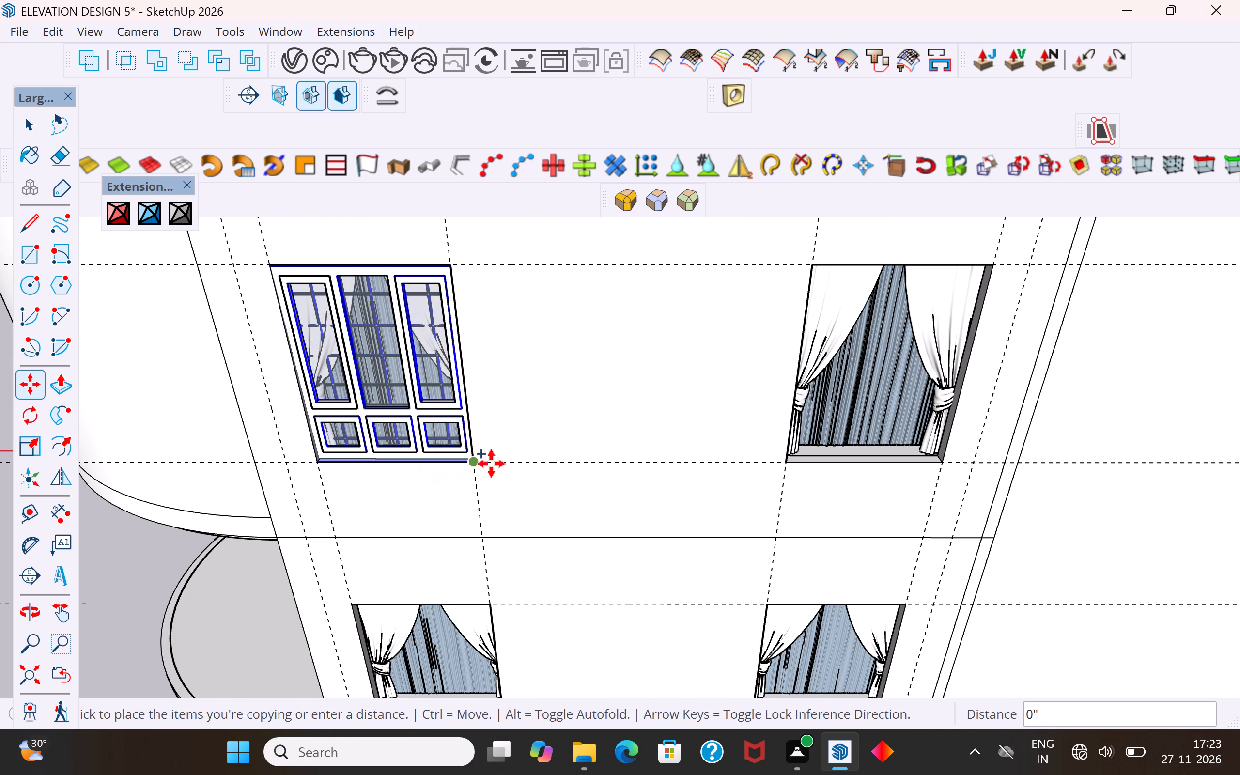
click(941, 462)
Copy the window group about 12' 4 1/4" down along the blue axis into the lower-floor curtained opening directly below, aligning top corners.
middle_drag(803, 530, 795, 491)
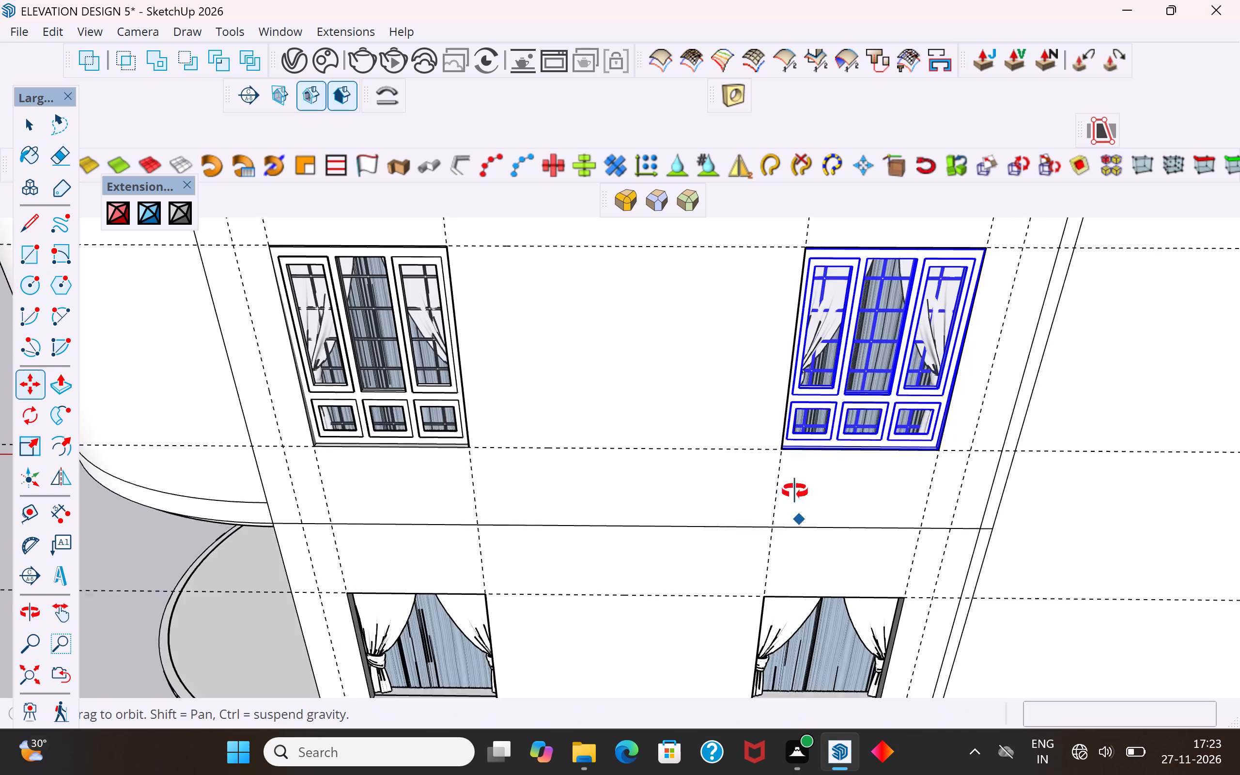
middle_drag(795, 491, 787, 446)
scroll(680, 545, down, 10)
middle_drag(684, 554, 712, 507)
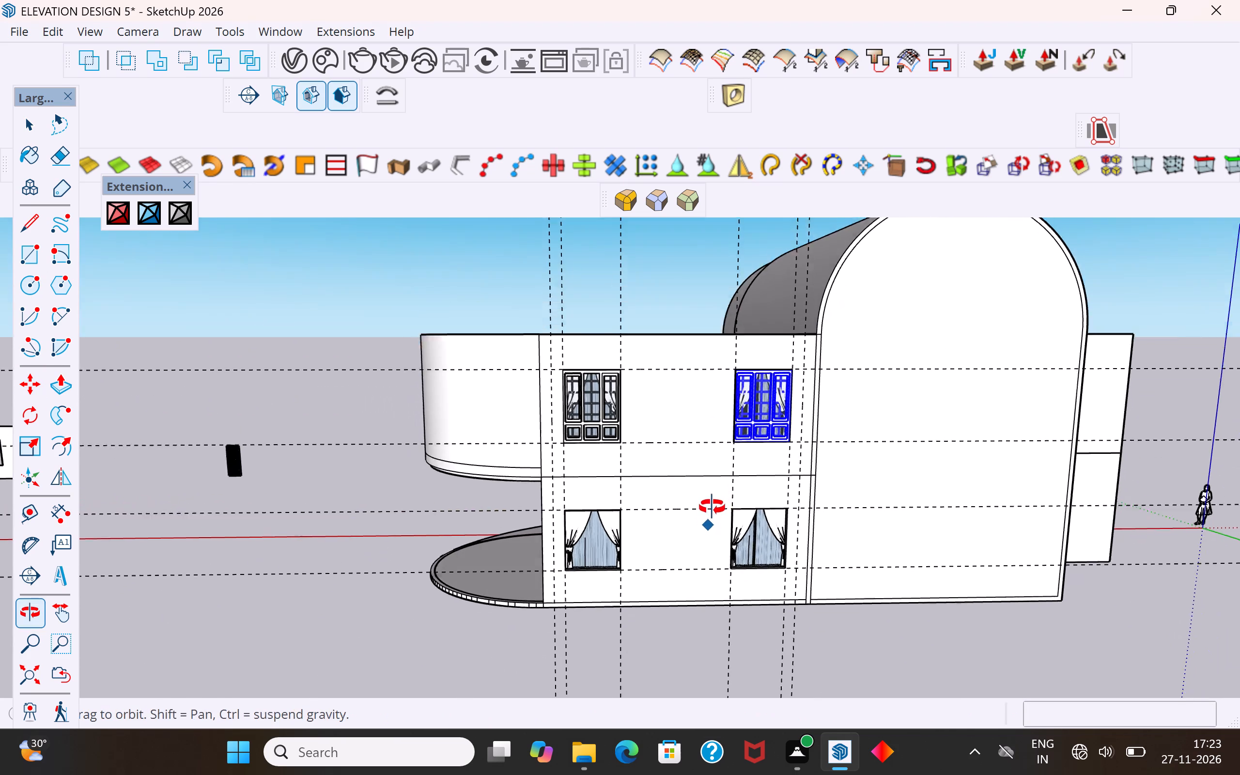
middle_drag(712, 507, 711, 506)
scroll(1239, 726, up, 2)
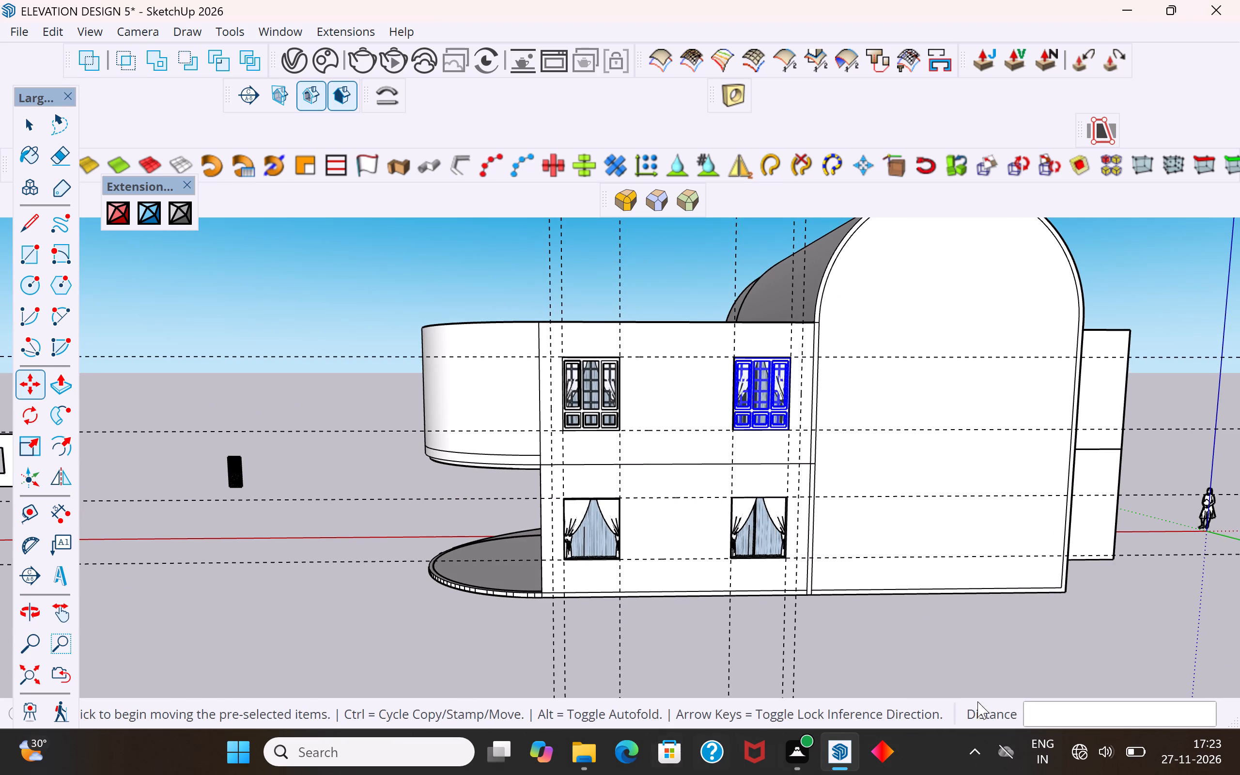
scroll(792, 371, up, 8)
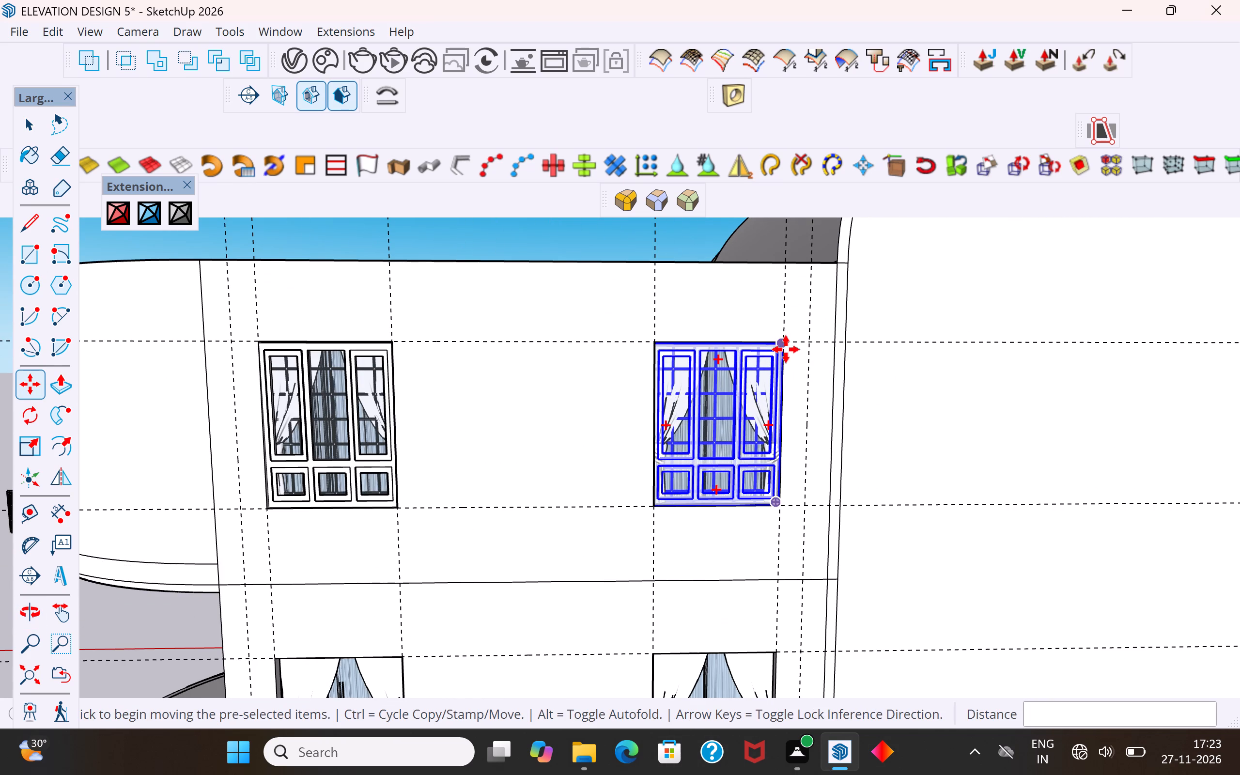
click(777, 341)
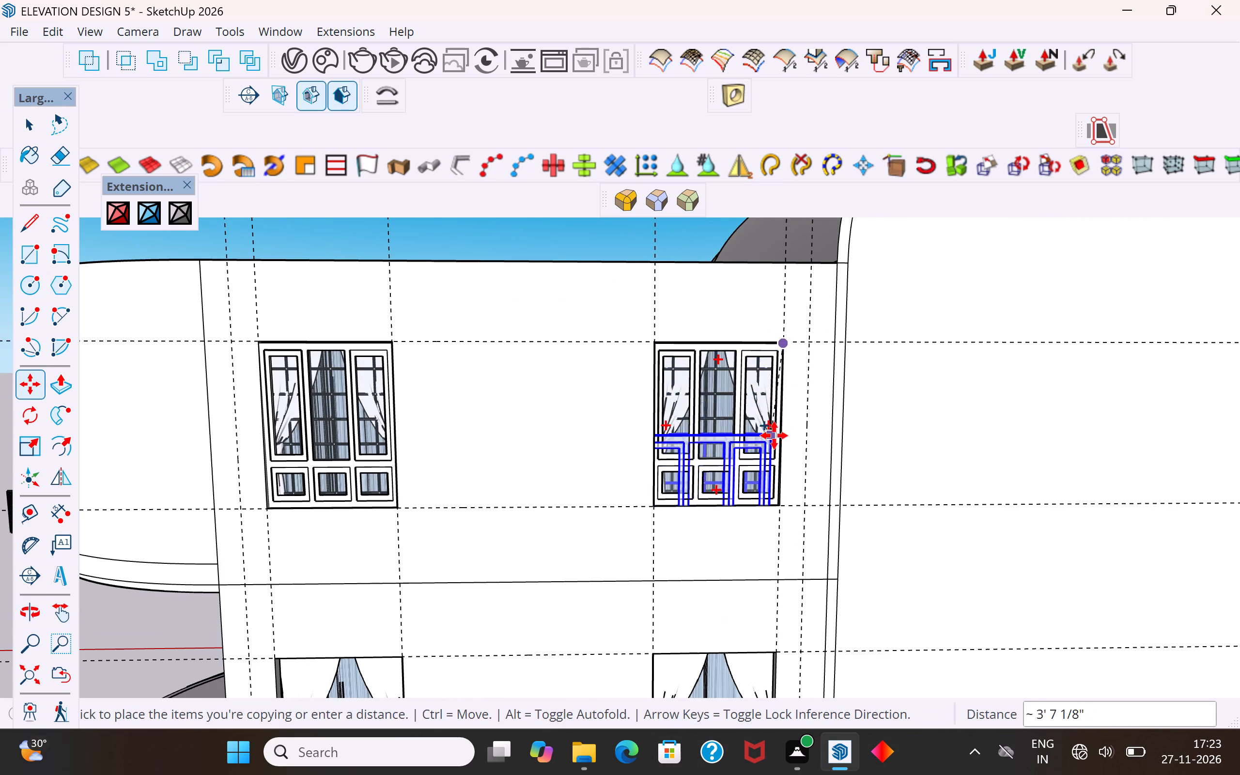
scroll(774, 435, down, 10)
scroll(773, 535, up, 11)
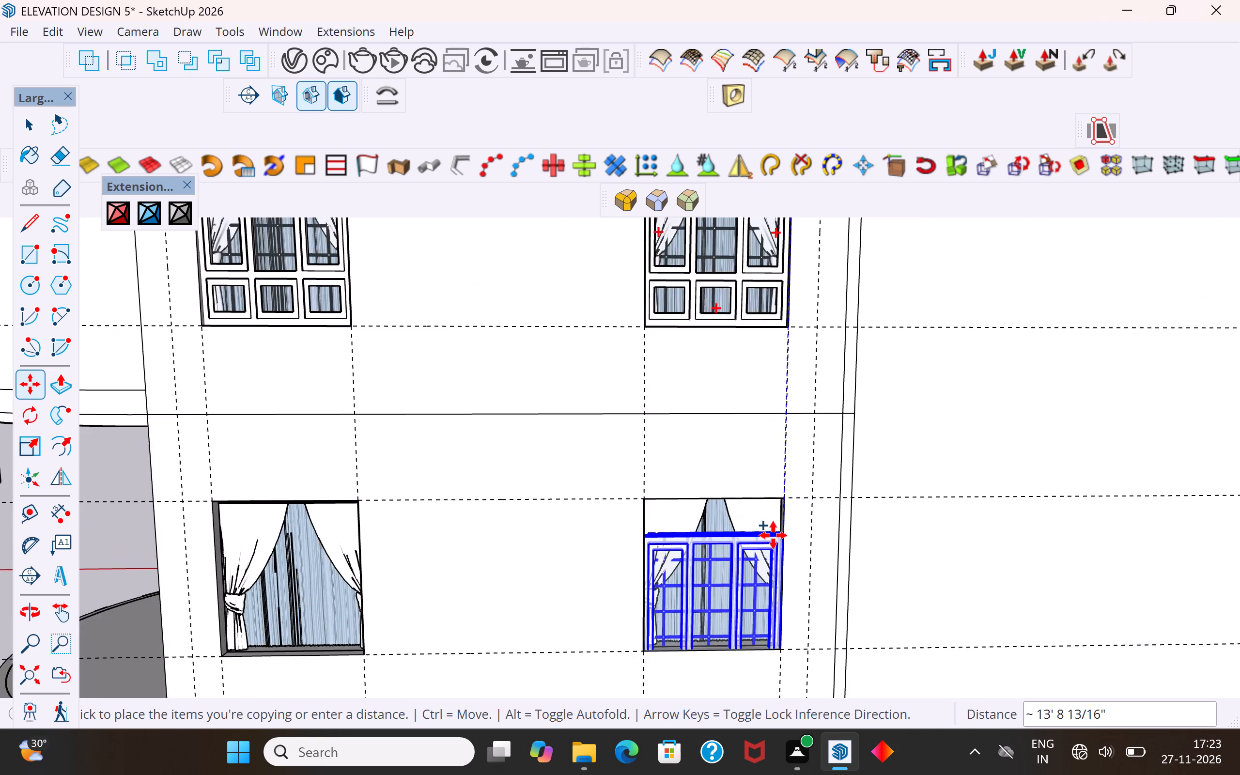
scroll(773, 535, up, 4)
click(789, 474)
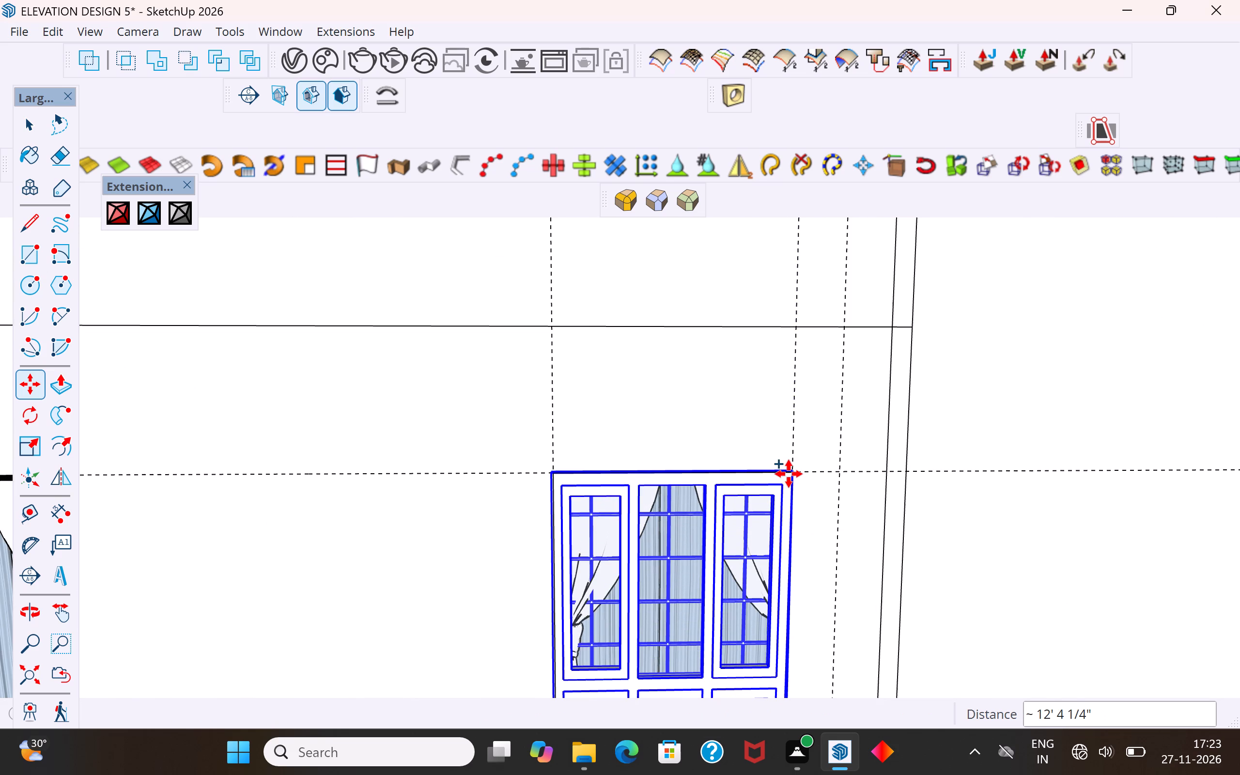
Copy the lower-floor window group about 15' along the red axis into the other lower-floor opening and clear the selection.
click(789, 474)
scroll(939, 402, down, 6)
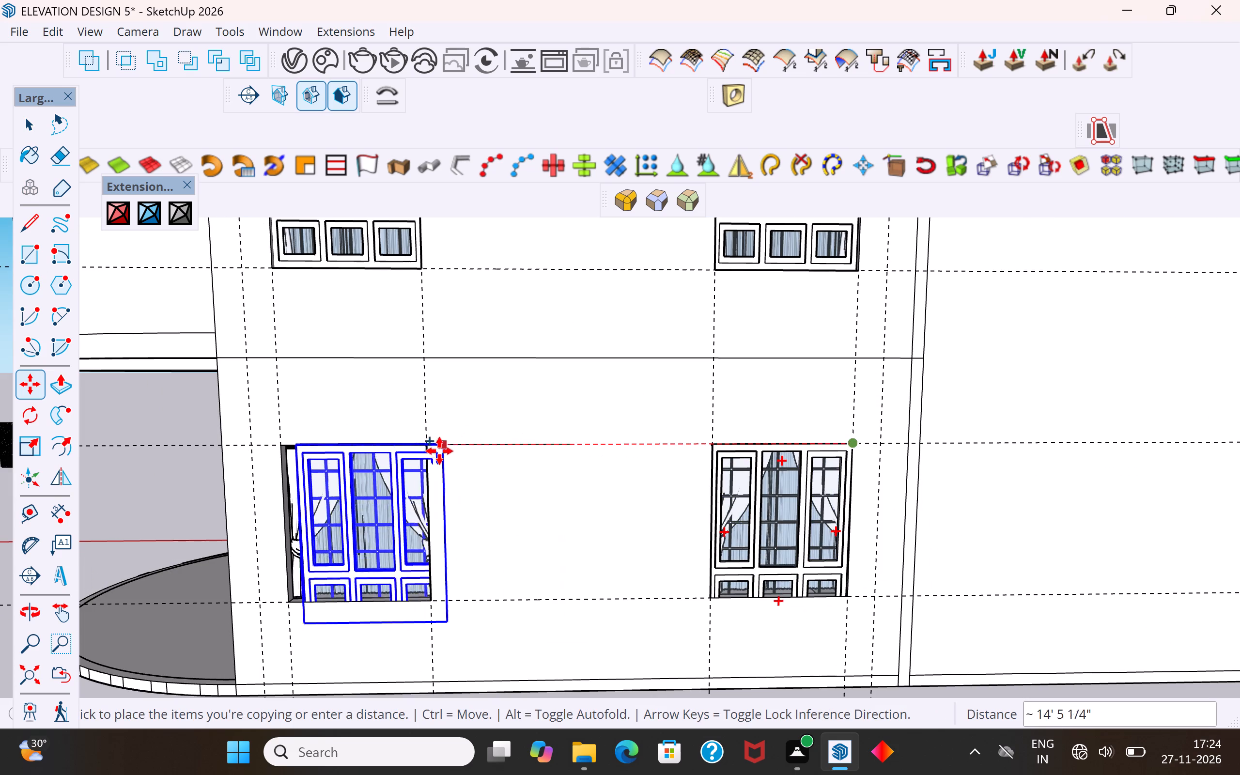
click(426, 448)
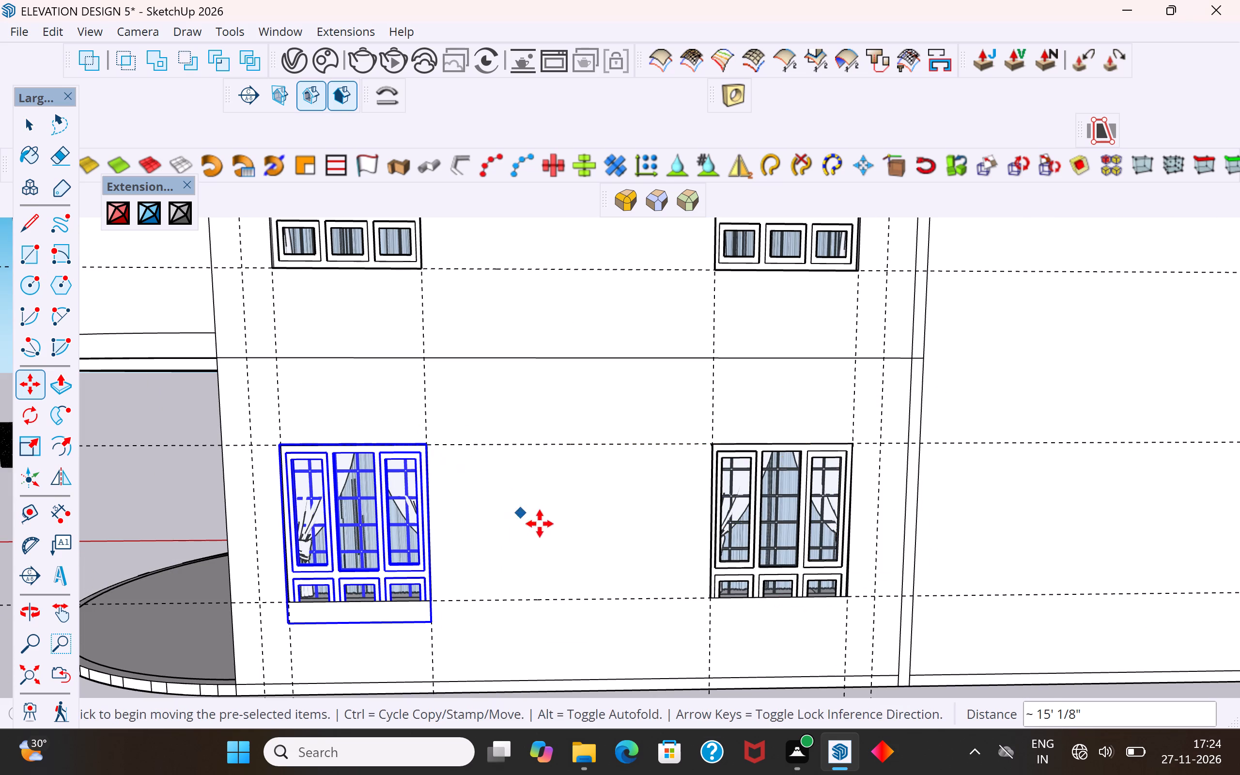
scroll(582, 516, down, 1)
middle_drag(587, 519, 675, 573)
scroll(654, 519, down, 5)
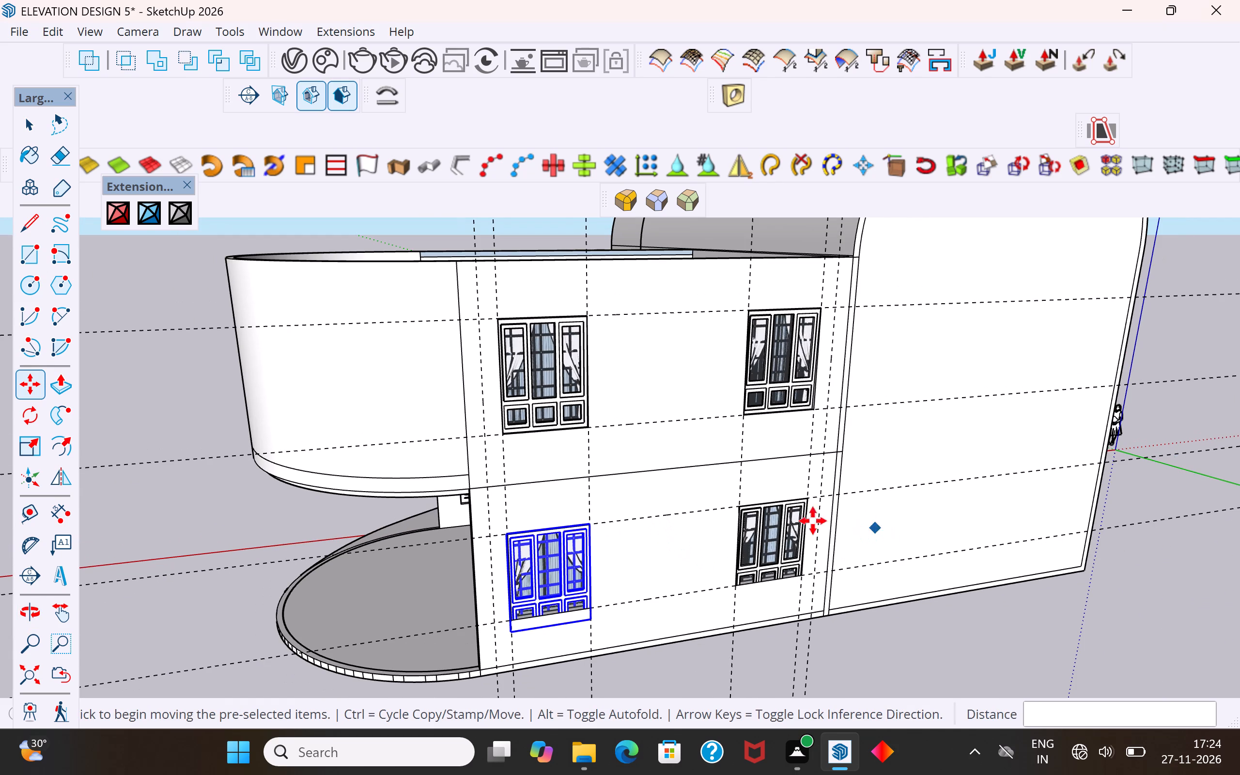
middle_drag(617, 632, 640, 606)
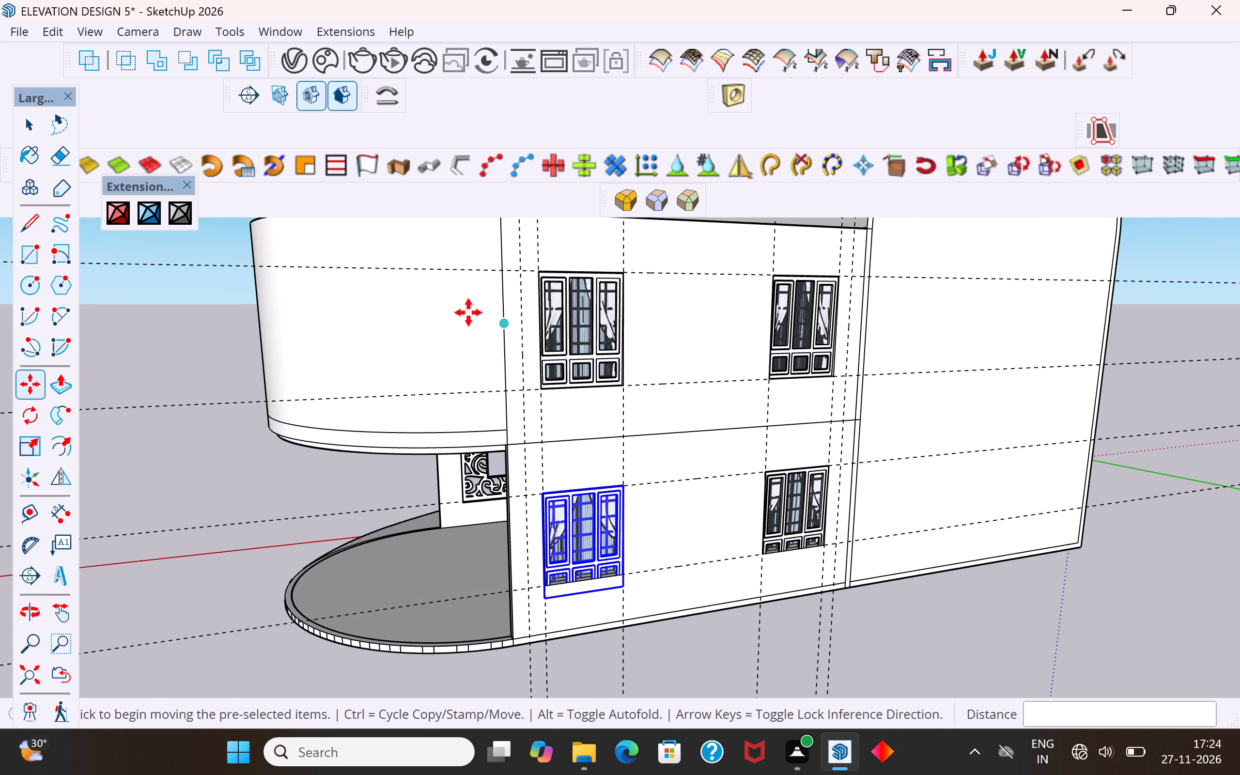
click(28, 129)
click(151, 332)
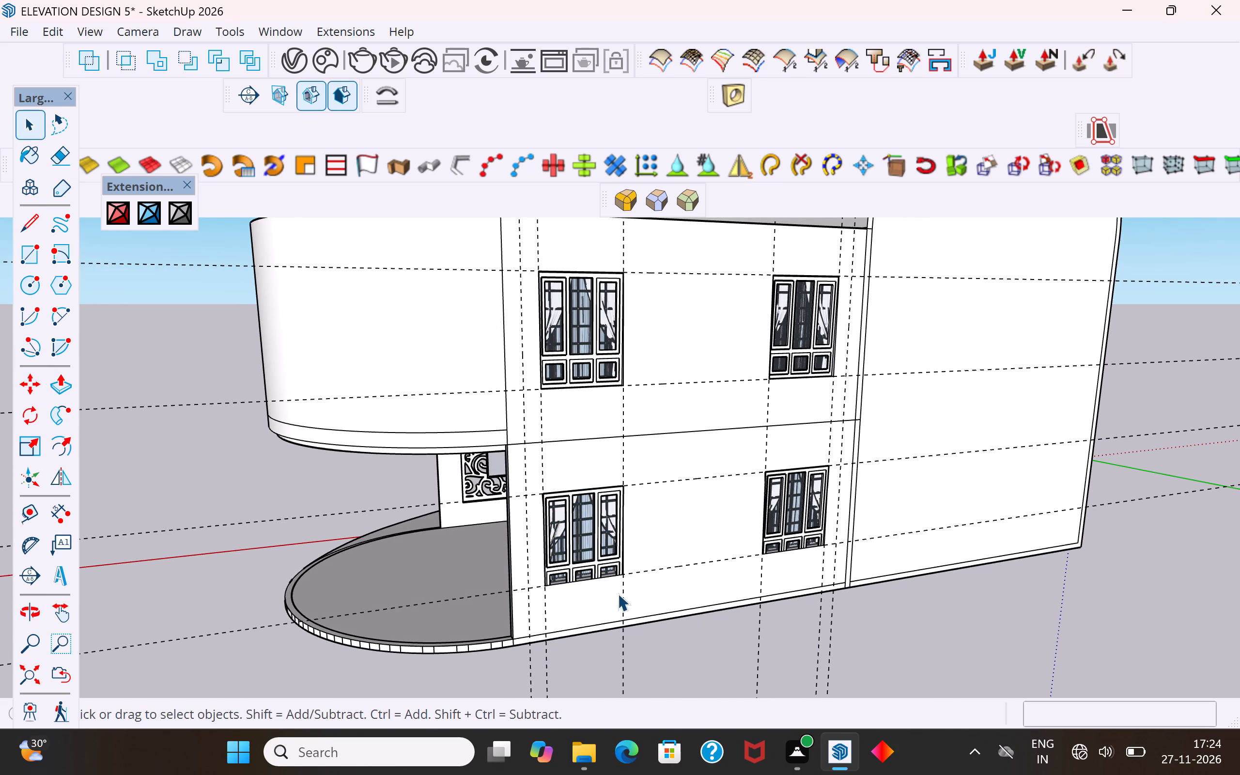
Lower the sill face of the lower-floor opening nearest the rounded slab about 9 13/16", and adjust it about 9/16" to the window's bottom edge.
scroll(623, 472, down, 3)
middle_drag(609, 484, 596, 545)
scroll(578, 609, up, 8)
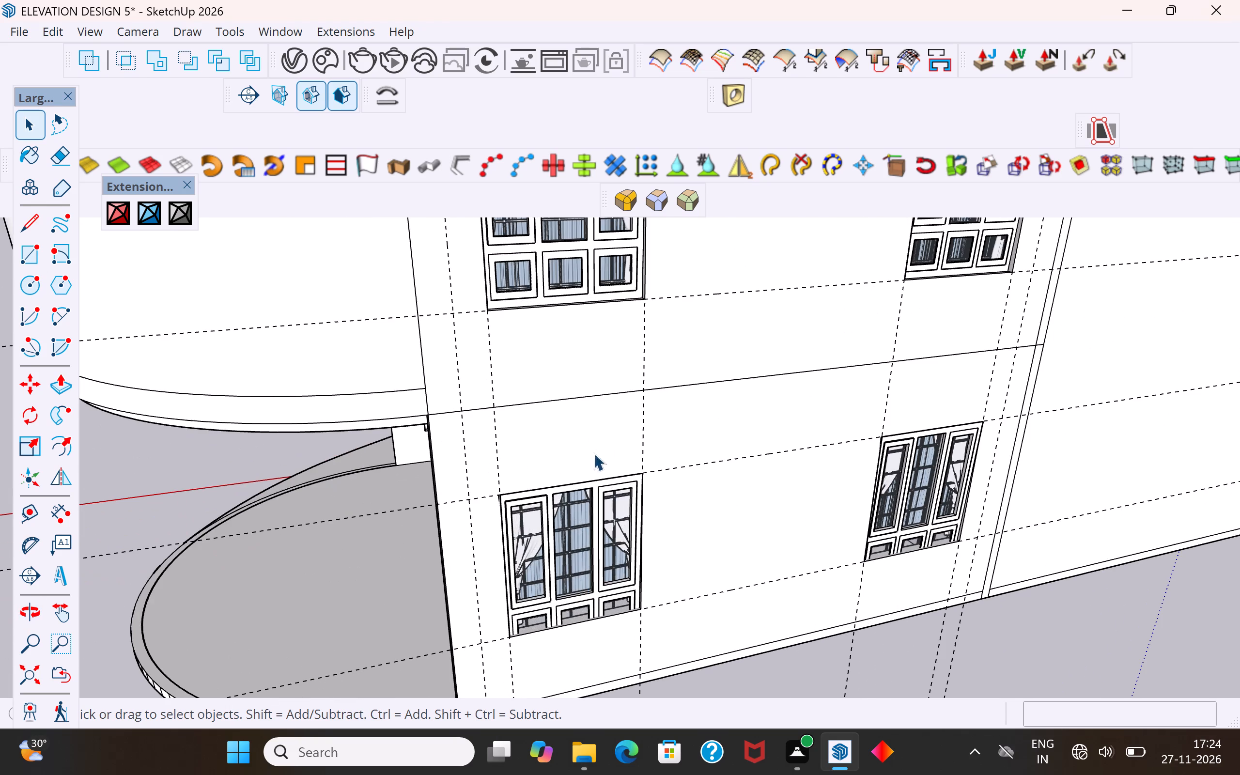
scroll(590, 425, down, 4)
middle_drag(595, 507, 593, 543)
scroll(593, 626, up, 8)
scroll(583, 552, up, 5)
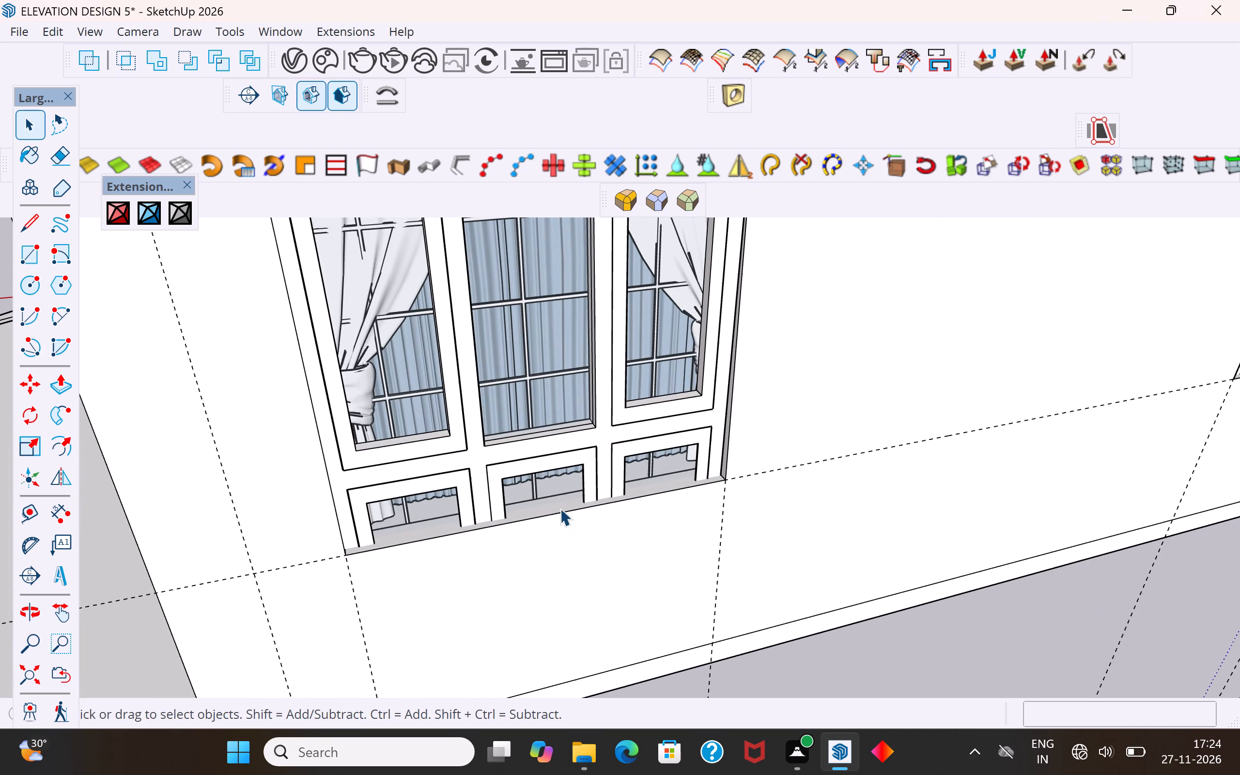
click(559, 507)
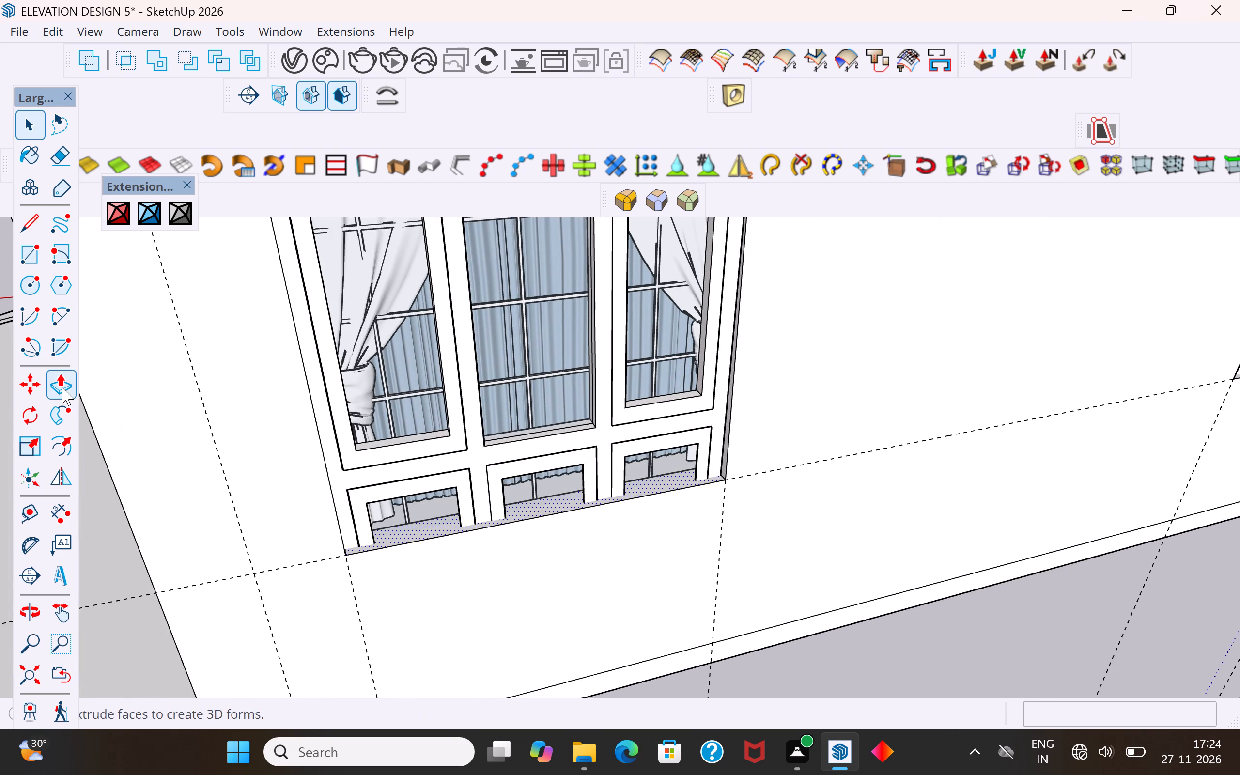
click(62, 387)
click(425, 533)
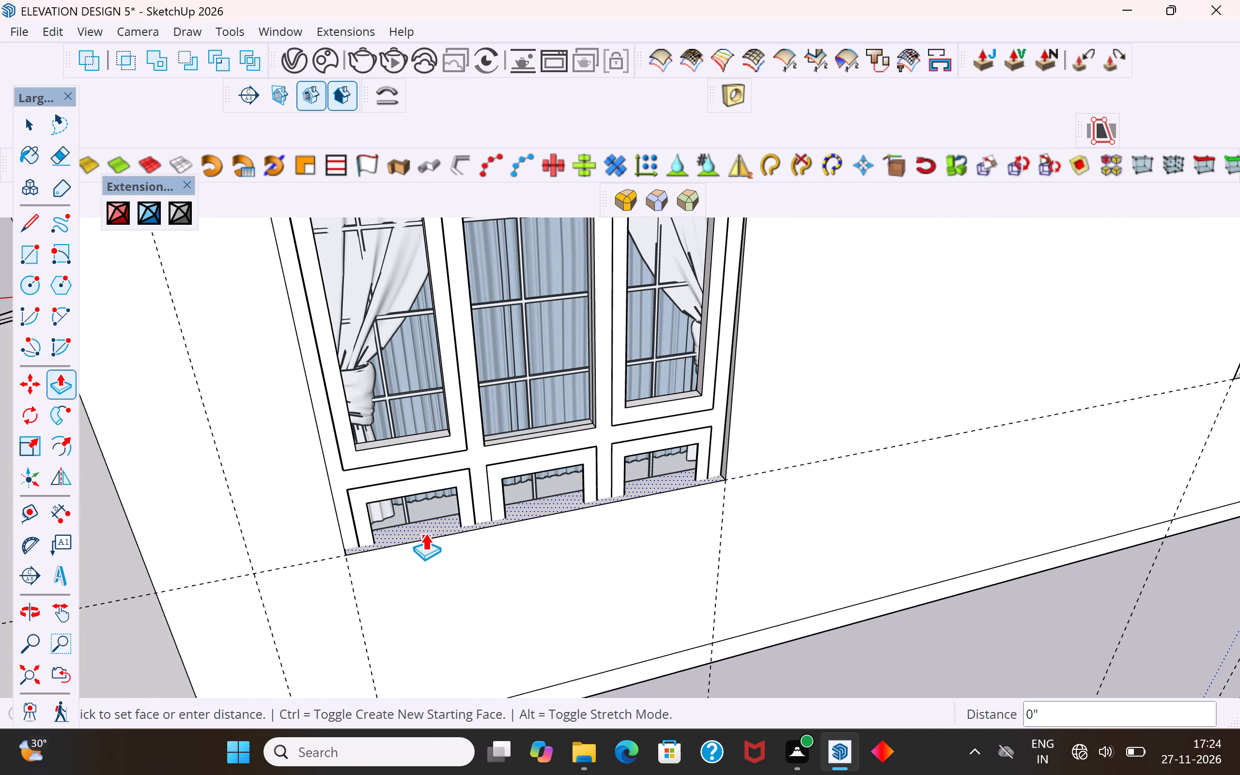
scroll(451, 603, down, 5)
scroll(434, 594, up, 8)
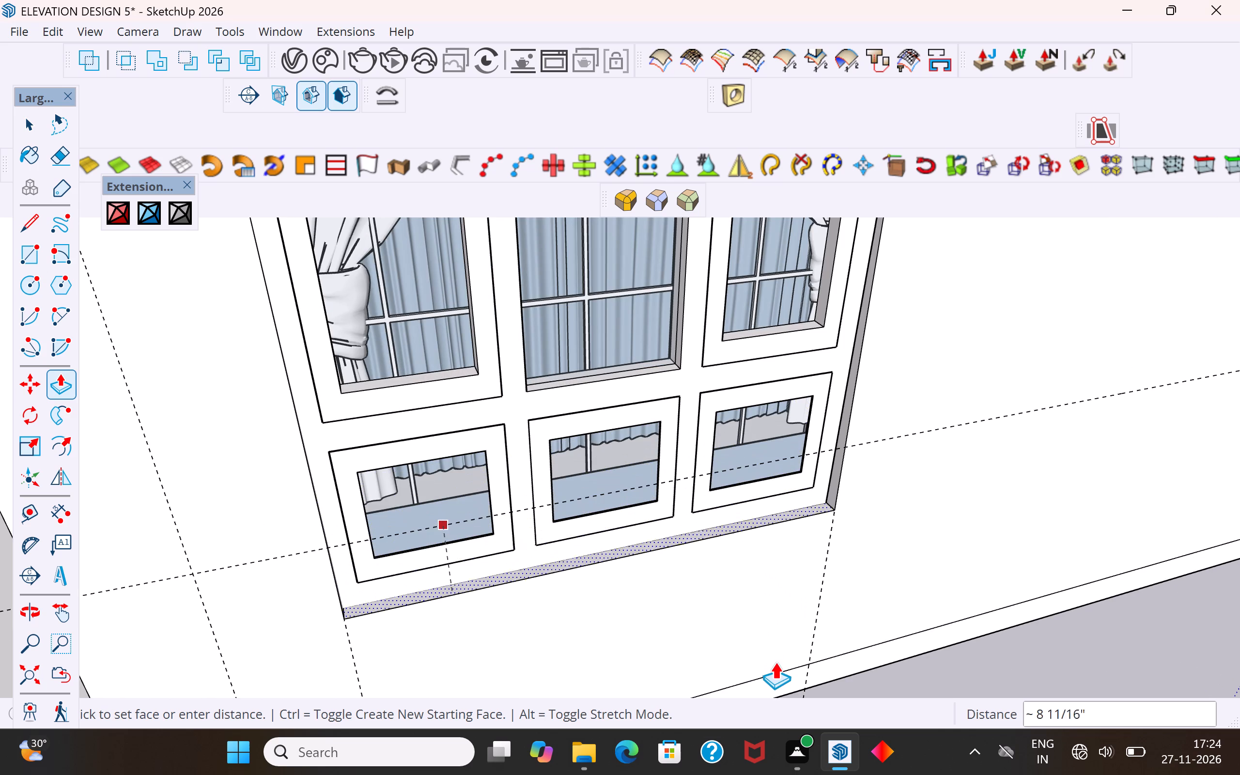
click(774, 660)
scroll(810, 476, up, 14)
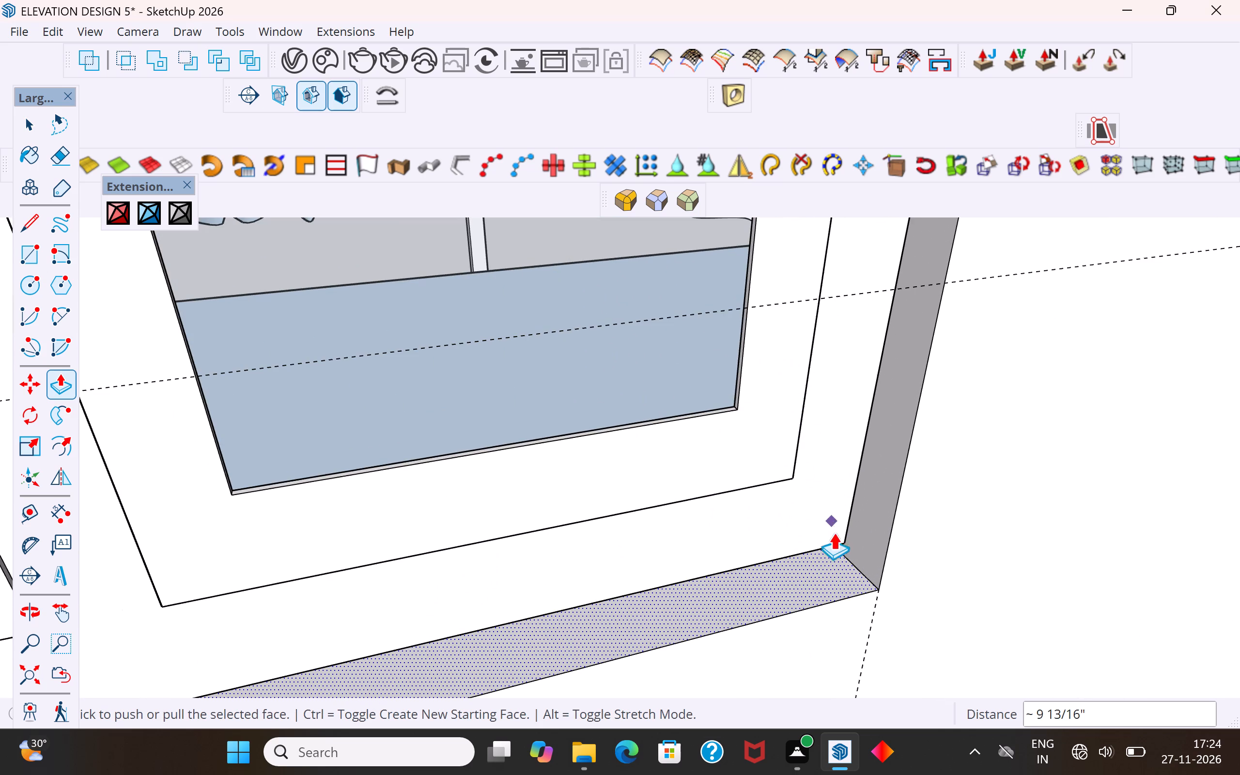
click(844, 565)
click(838, 540)
scroll(553, 477, down, 18)
middle_drag(535, 465, 866, 350)
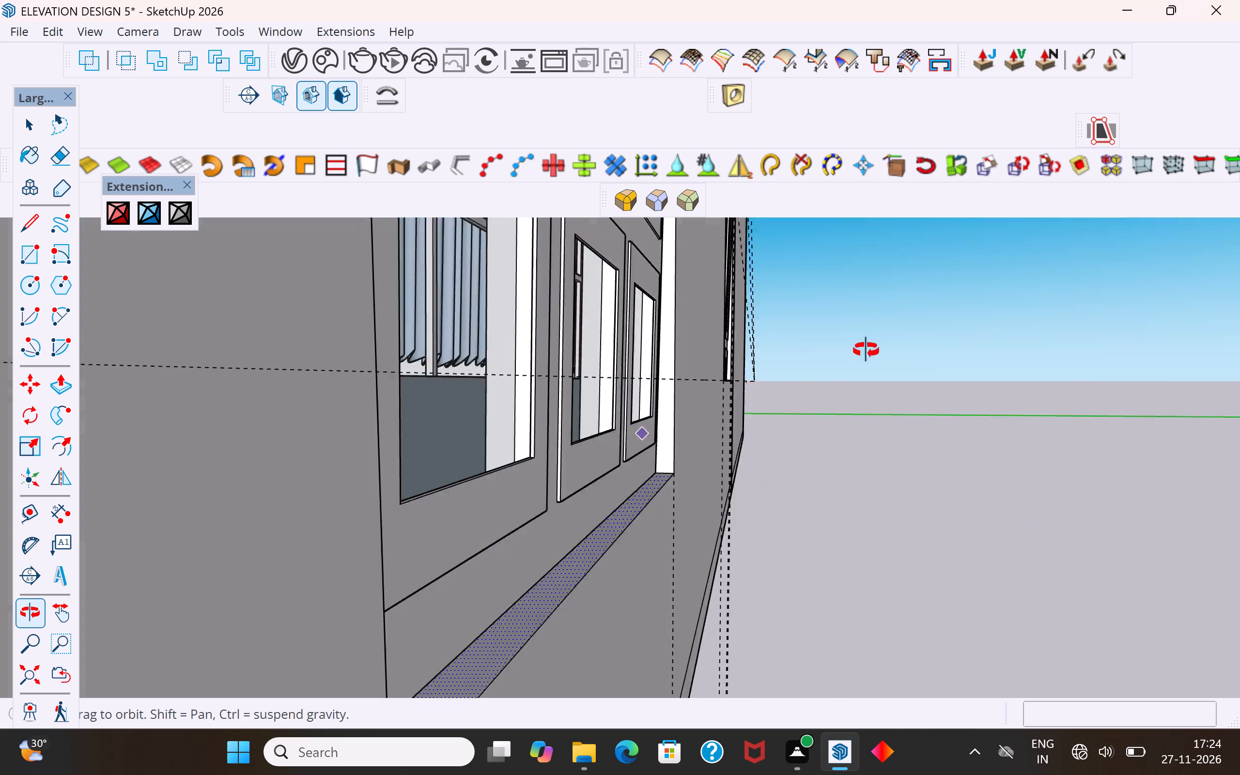
middle_drag(866, 350, 501, 589)
scroll(410, 493, down, 16)
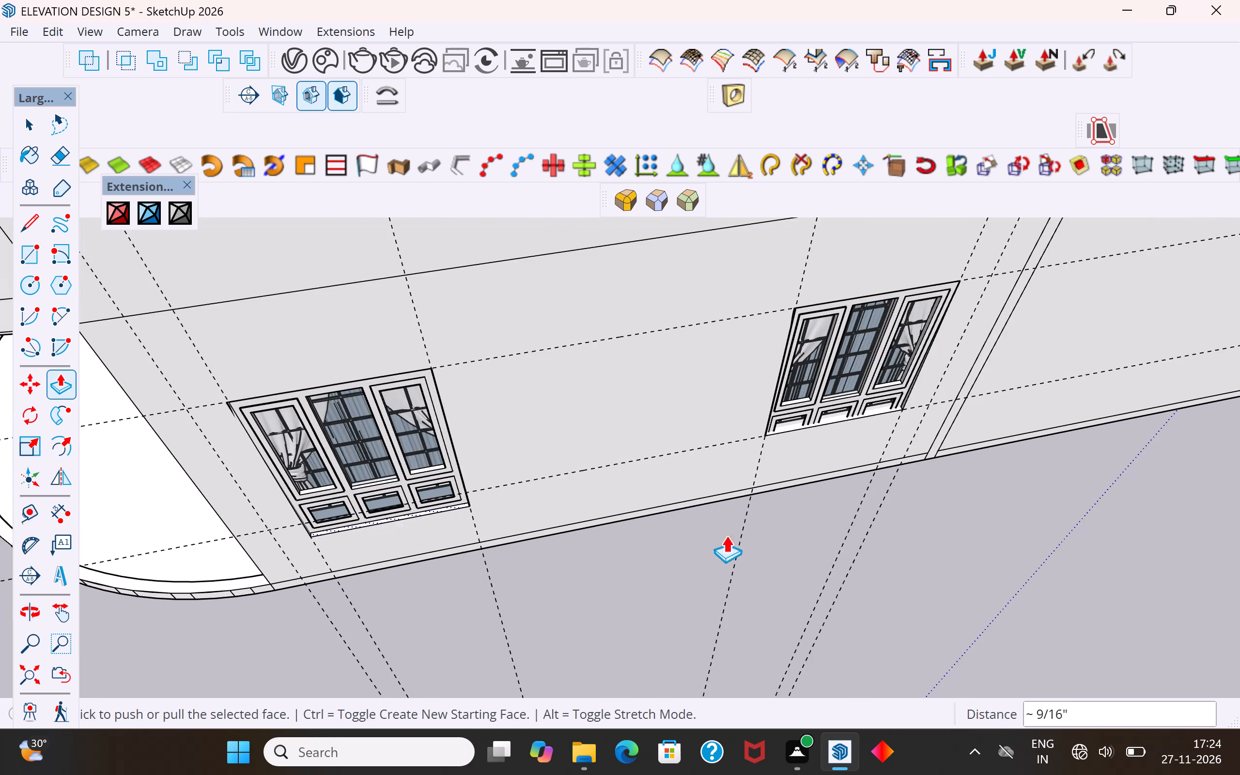
middle_drag(743, 476, 605, 440)
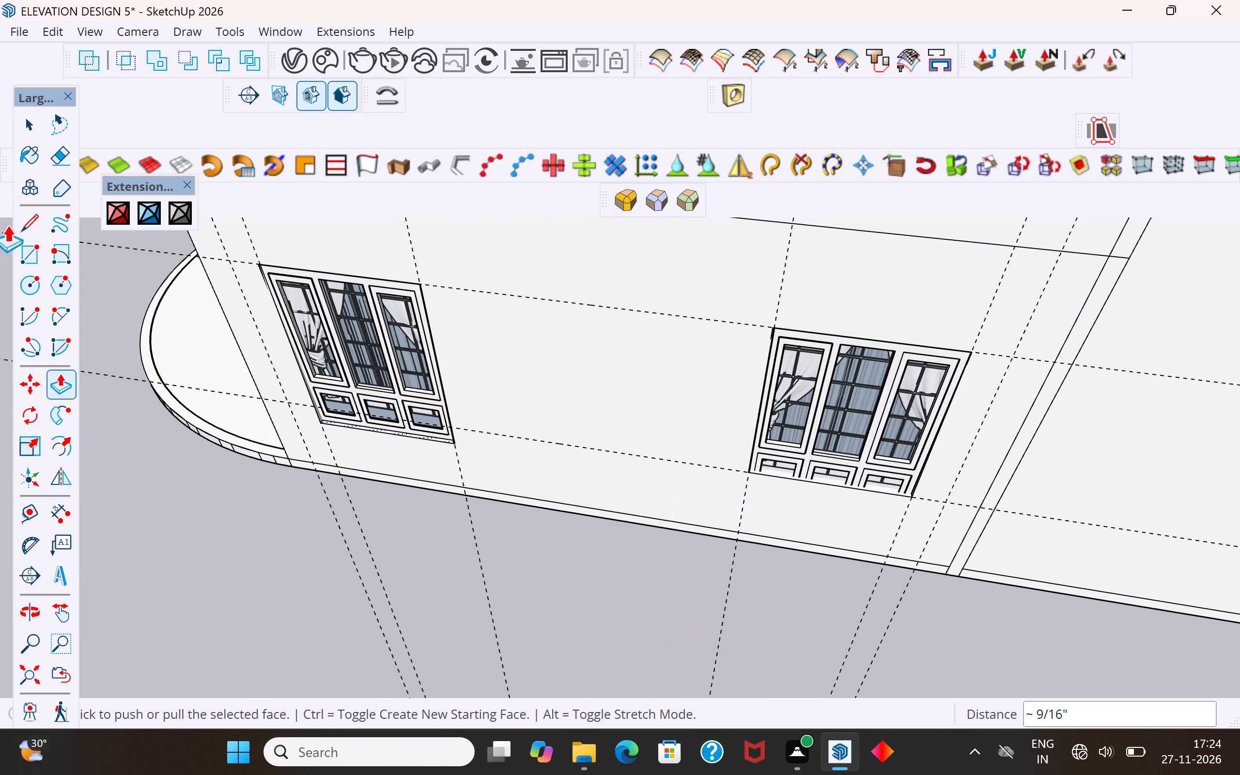
click(36, 128)
click(168, 554)
scroll(174, 458, down, 6)
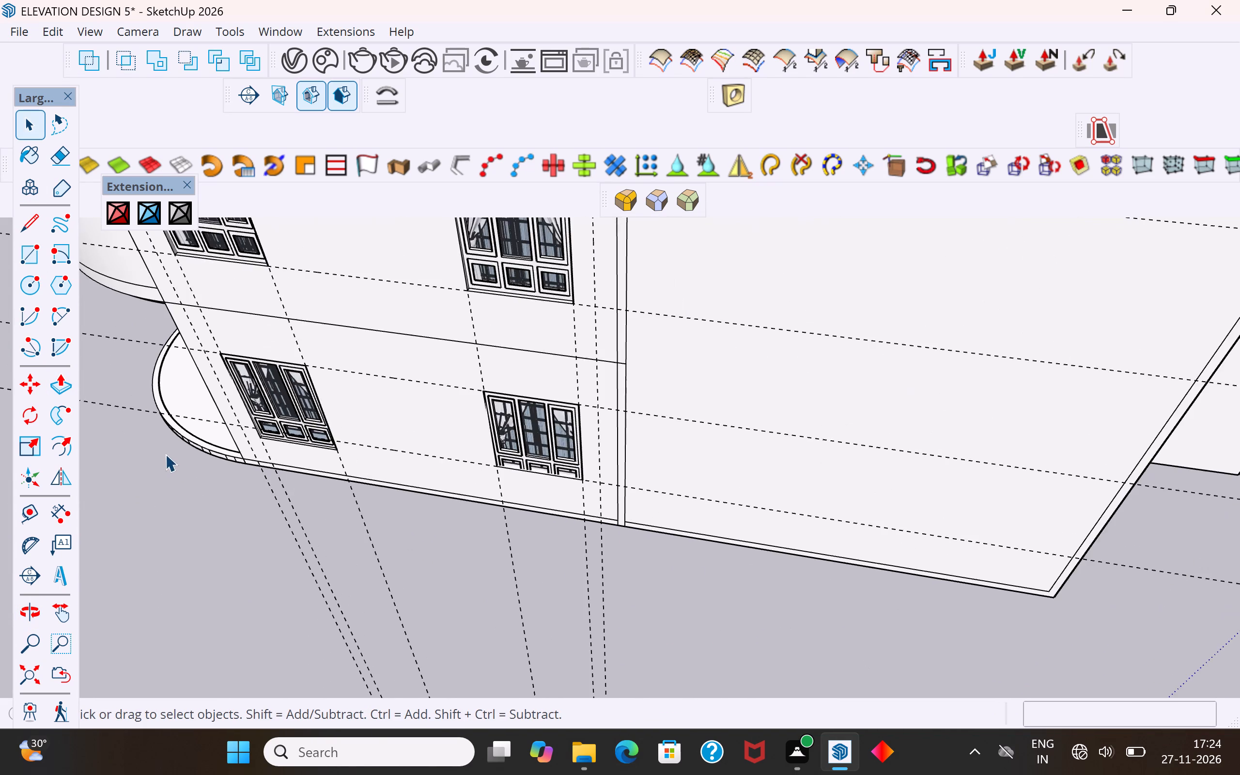
Hide the grille group and the curtain group on the interior side of that lower-floor window.
scroll(165, 456, down, 3)
middle_drag(191, 504, 0, 224)
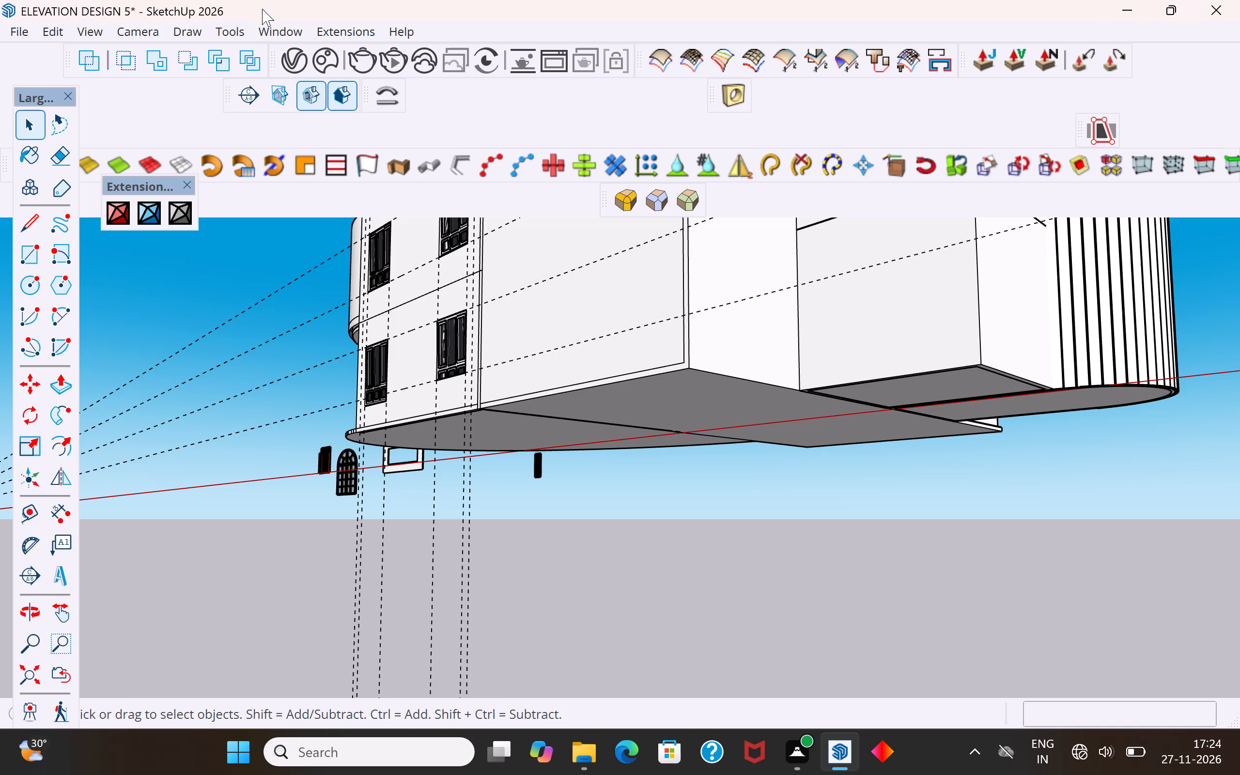
middle_drag(493, 549, 61, 634)
scroll(567, 505, up, 3)
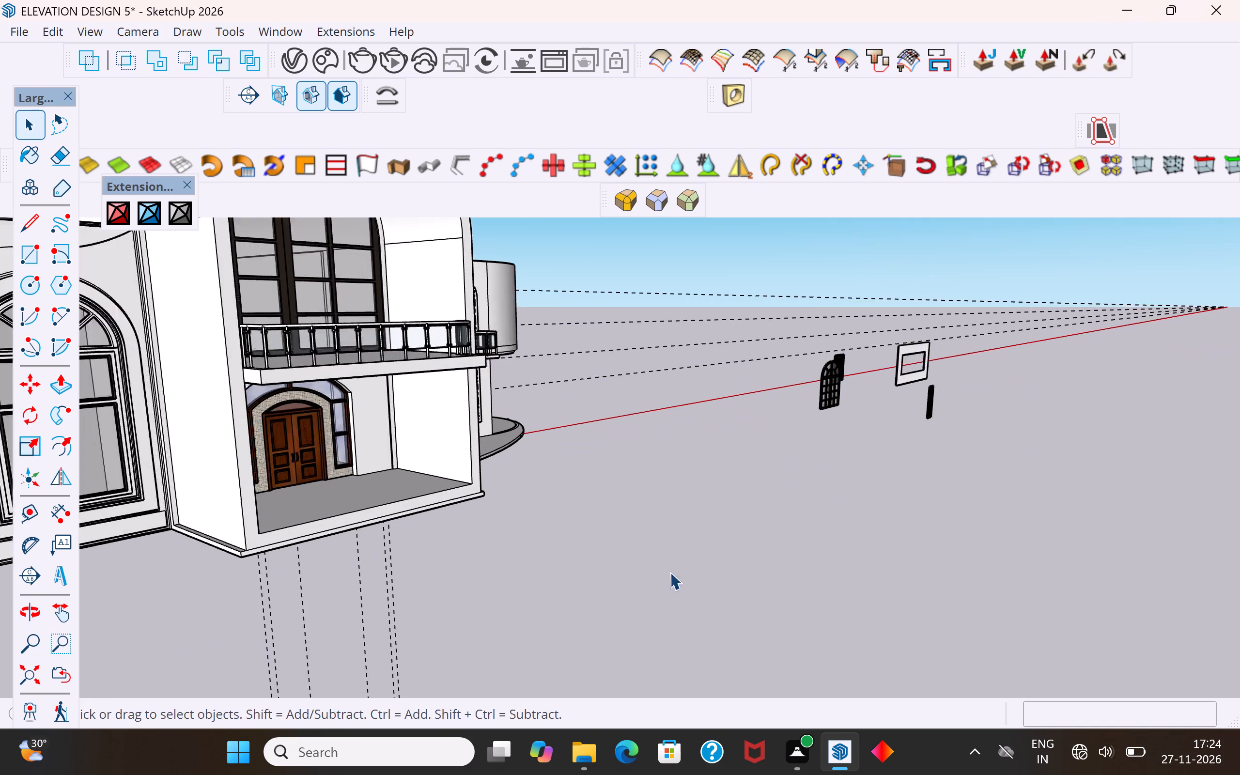
scroll(670, 572, up, 1)
middle_drag(653, 568, 365, 650)
scroll(459, 462, down, 7)
middle_drag(484, 472, 275, 365)
scroll(540, 446, up, 20)
scroll(540, 446, up, 6)
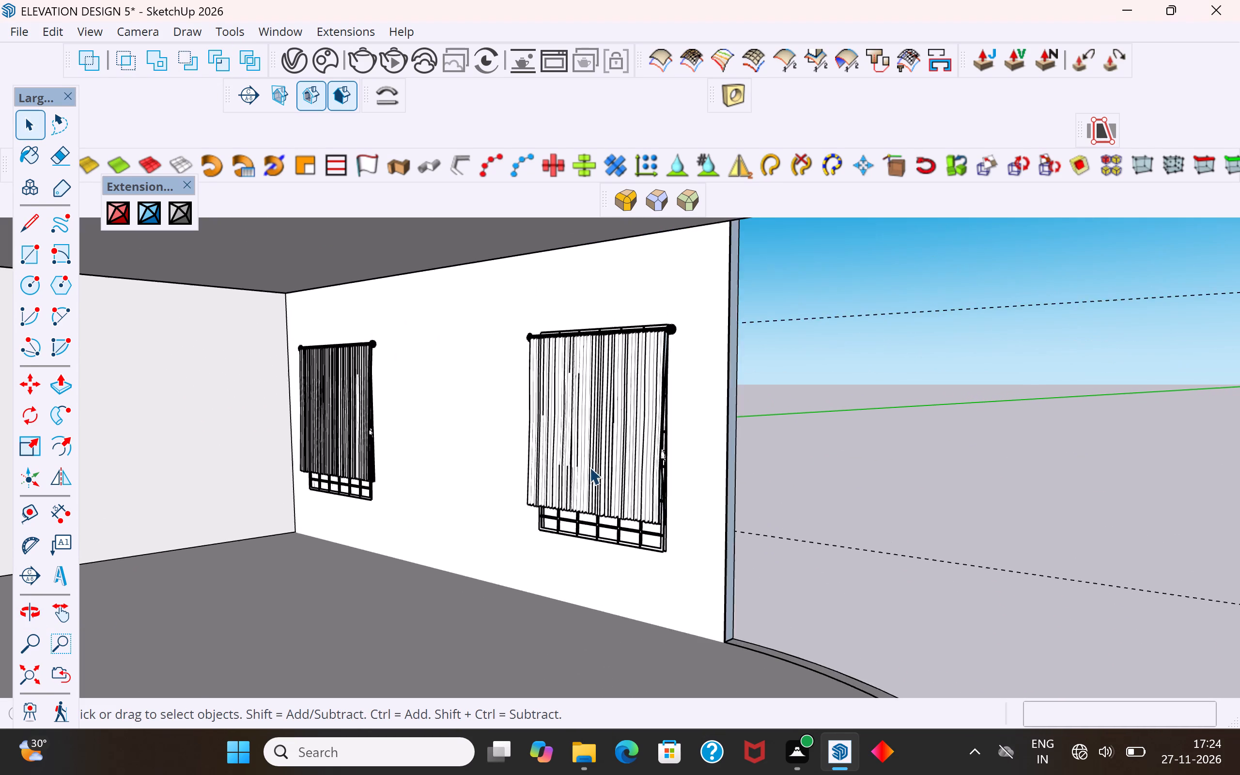
scroll(589, 467, up, 5)
middle_drag(611, 483, 500, 458)
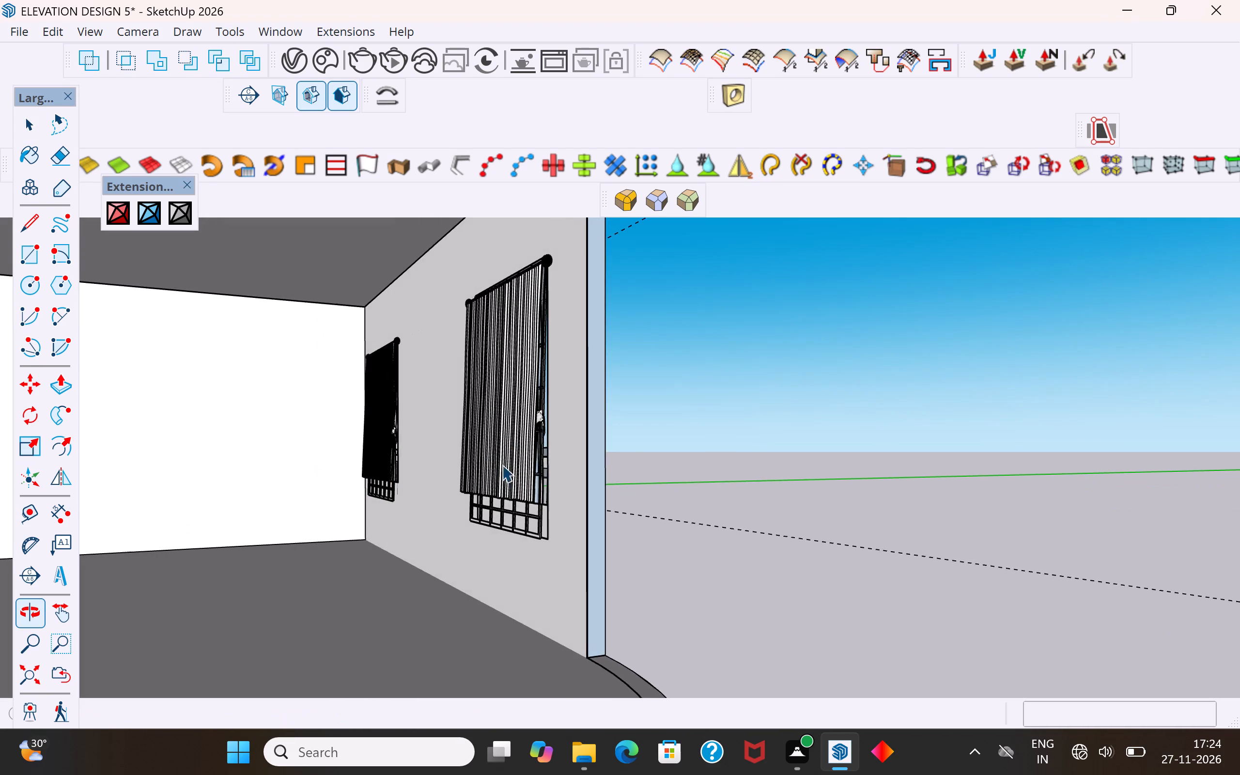
scroll(507, 505, up, 3)
middle_drag(583, 524, 293, 544)
scroll(551, 489, up, 7)
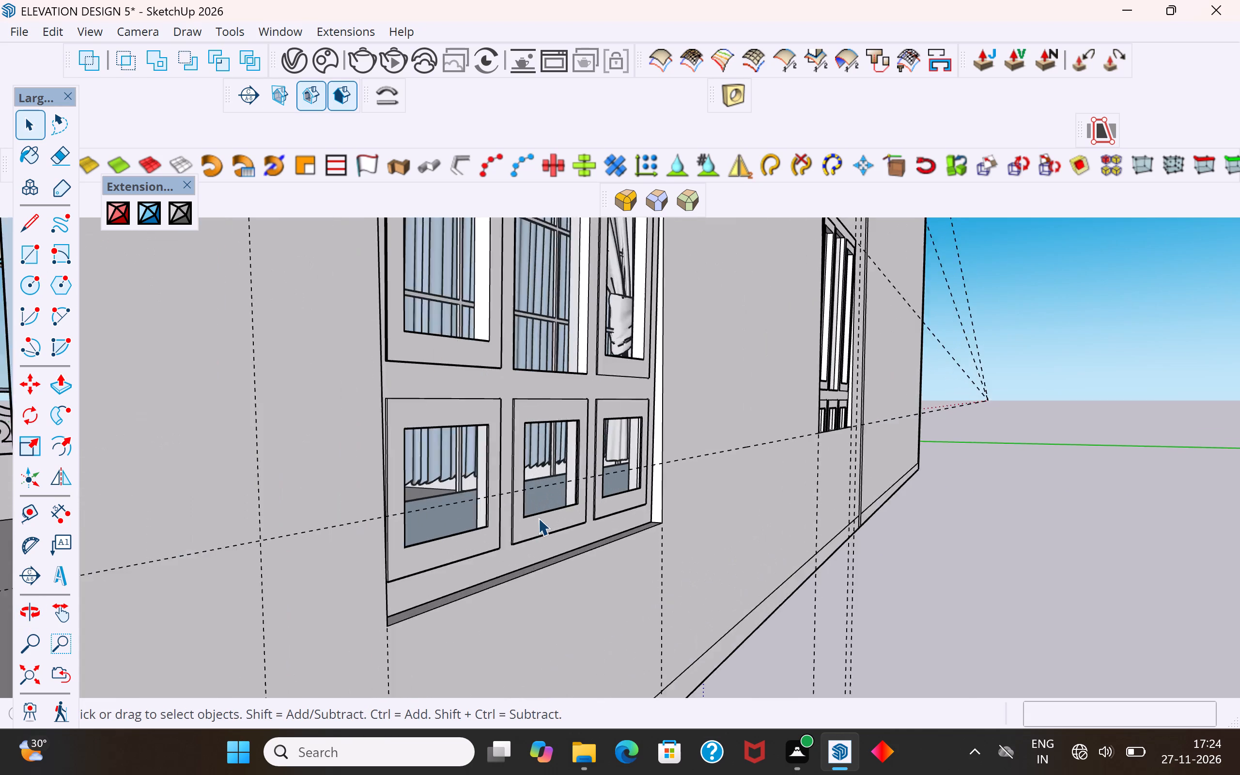
scroll(538, 518, up, 5)
middle_drag(538, 526, 532, 549)
scroll(525, 527, up, 5)
middle_drag(539, 522, 797, 550)
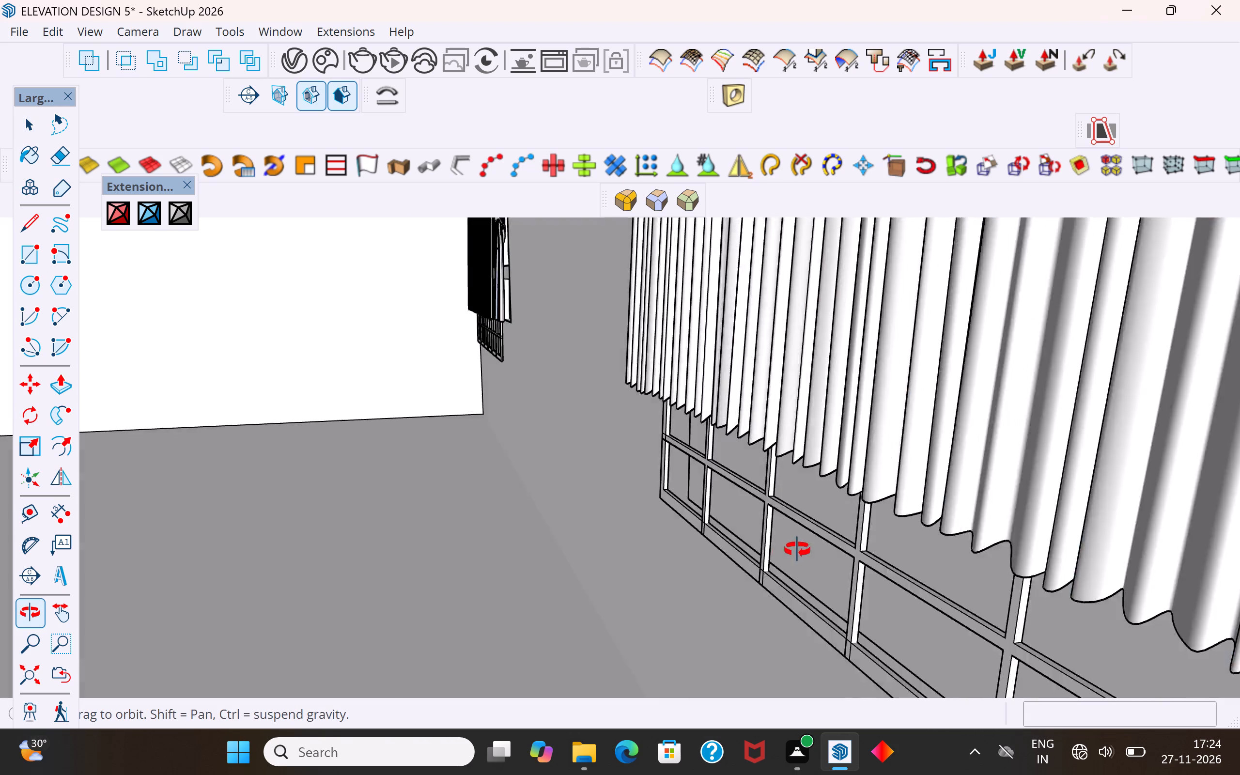
middle_drag(797, 550, 828, 575)
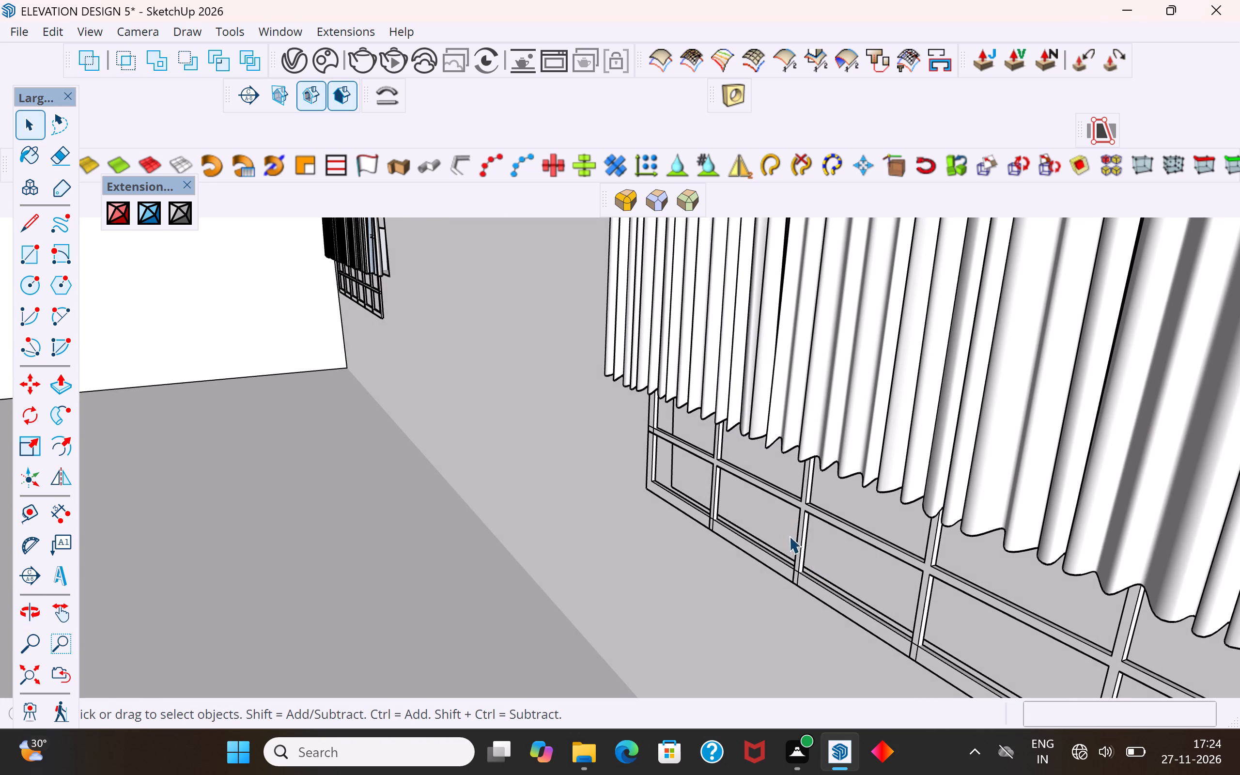
click(797, 535)
right_click(798, 533)
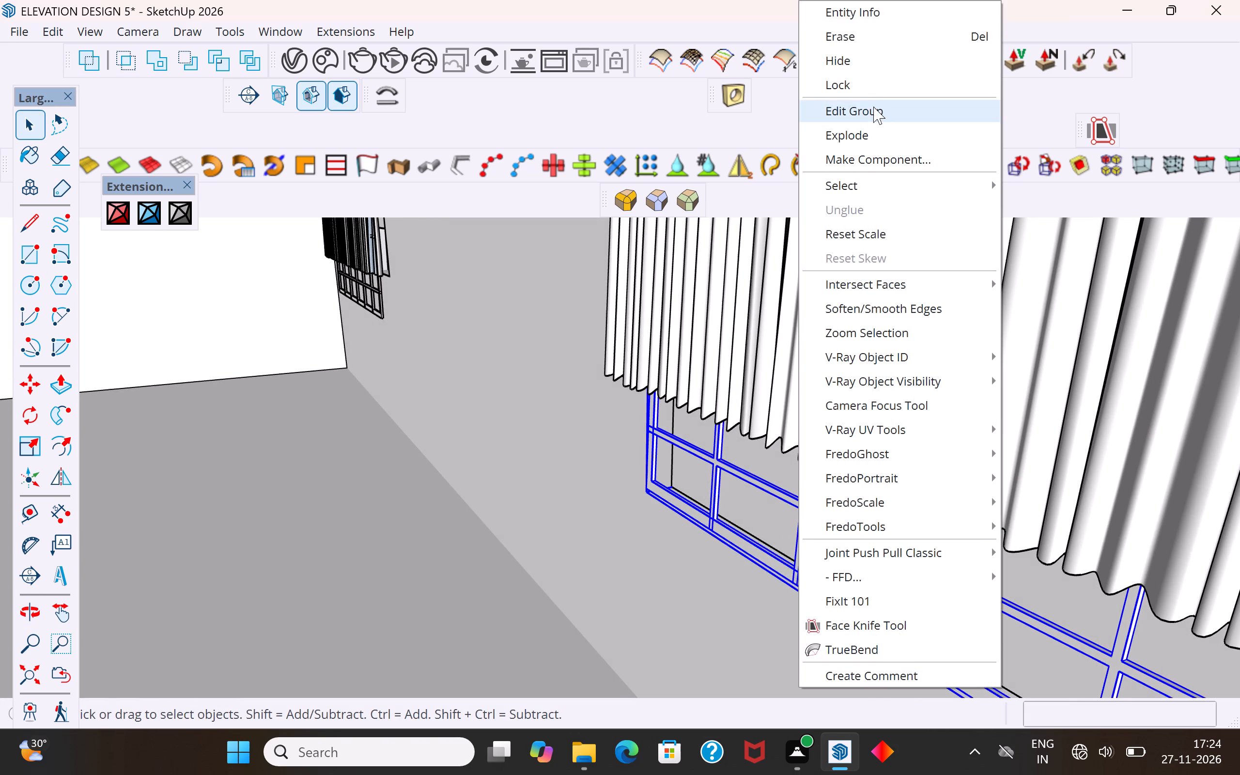
click(854, 62)
click(830, 400)
right_click(829, 397)
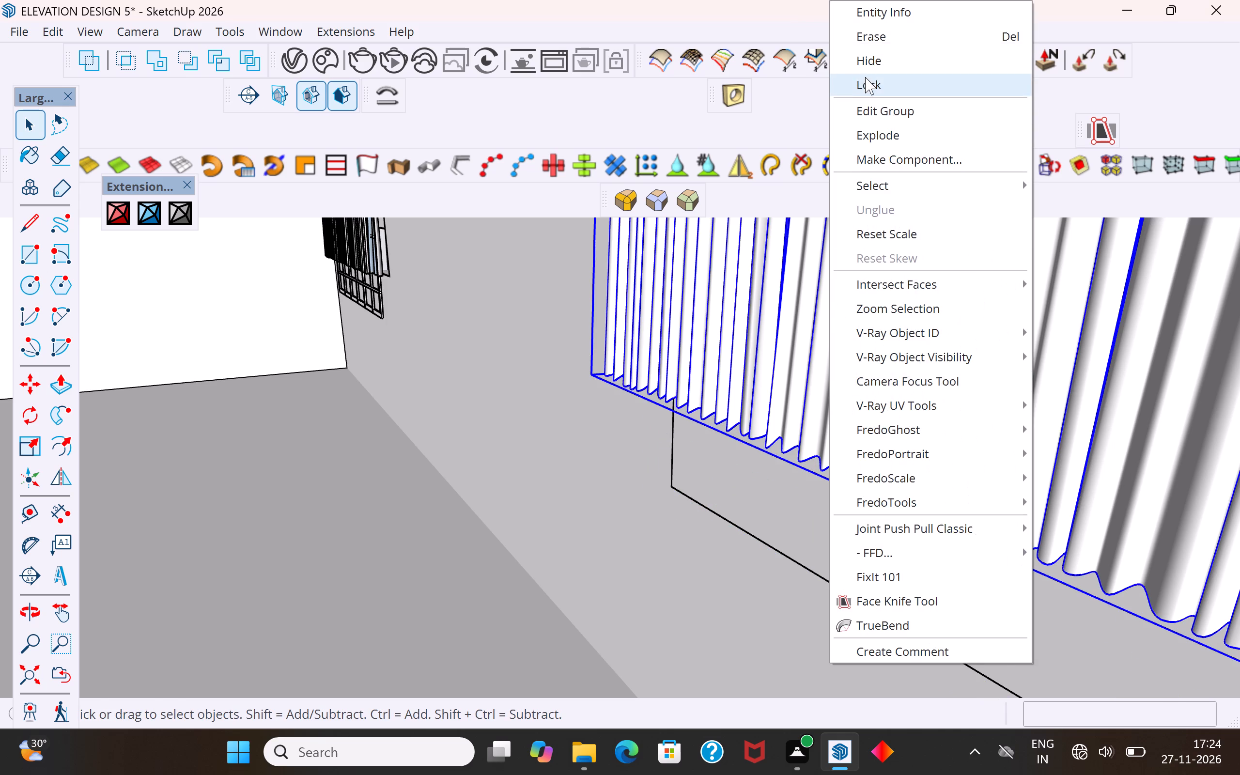
click(869, 61)
Open the inner wall group for editing and draw a rectangle about 5' by 9 1/4" along the opening's bottom, matching the lowered sill.
scroll(675, 491, down, 6)
click(772, 498)
middle_drag(753, 486, 922, 548)
double_click(896, 527)
click(895, 521)
click(877, 508)
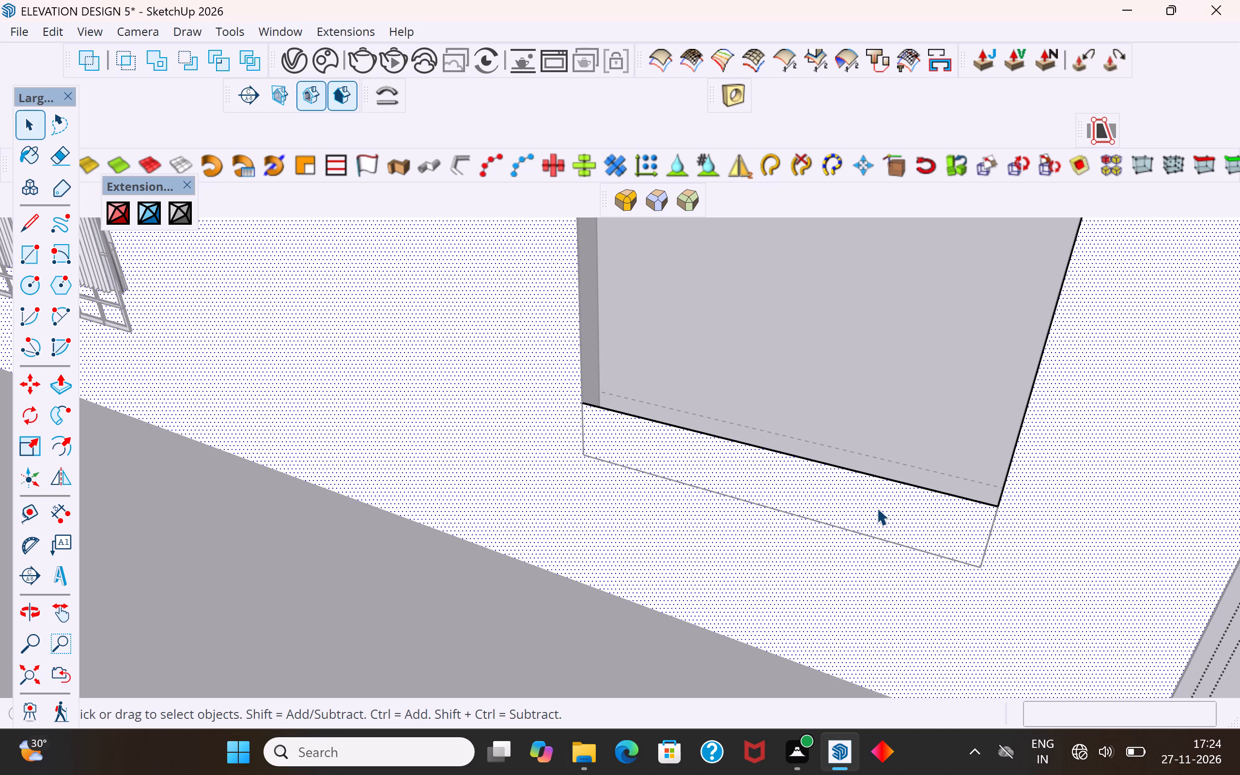
click(29, 261)
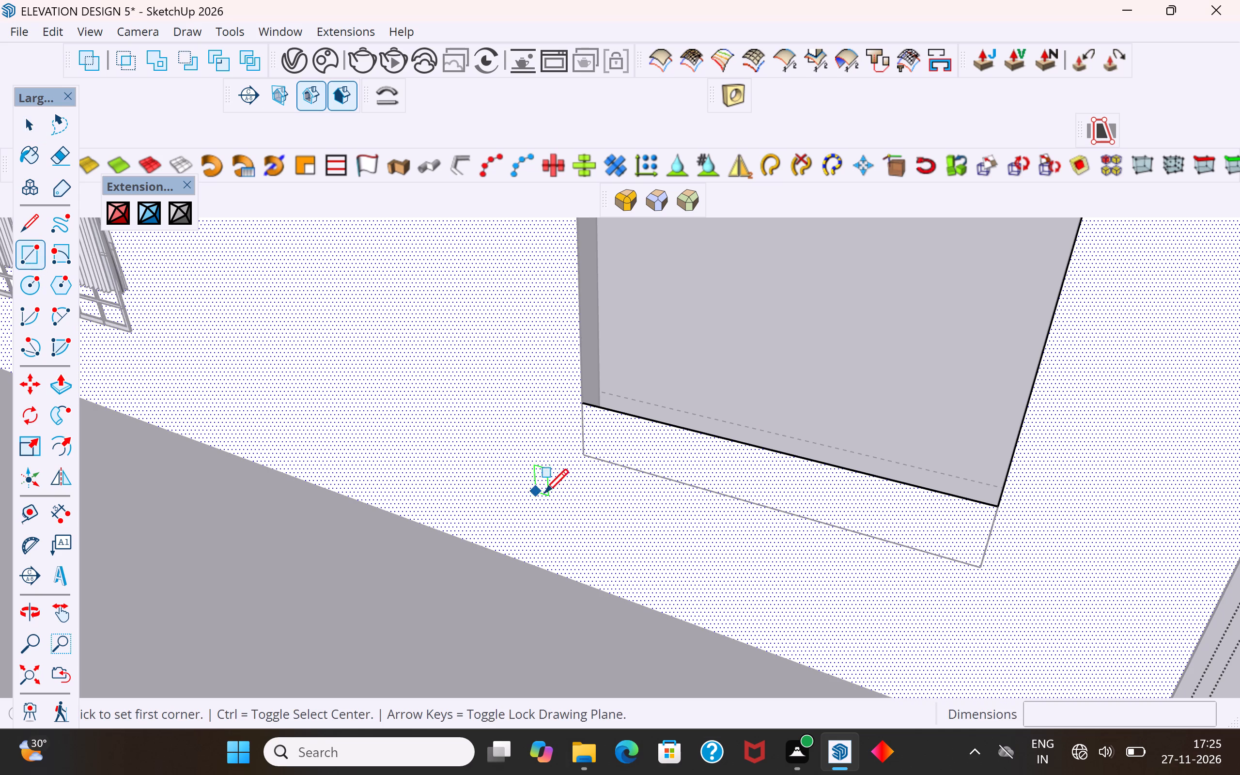
click(584, 457)
click(980, 564)
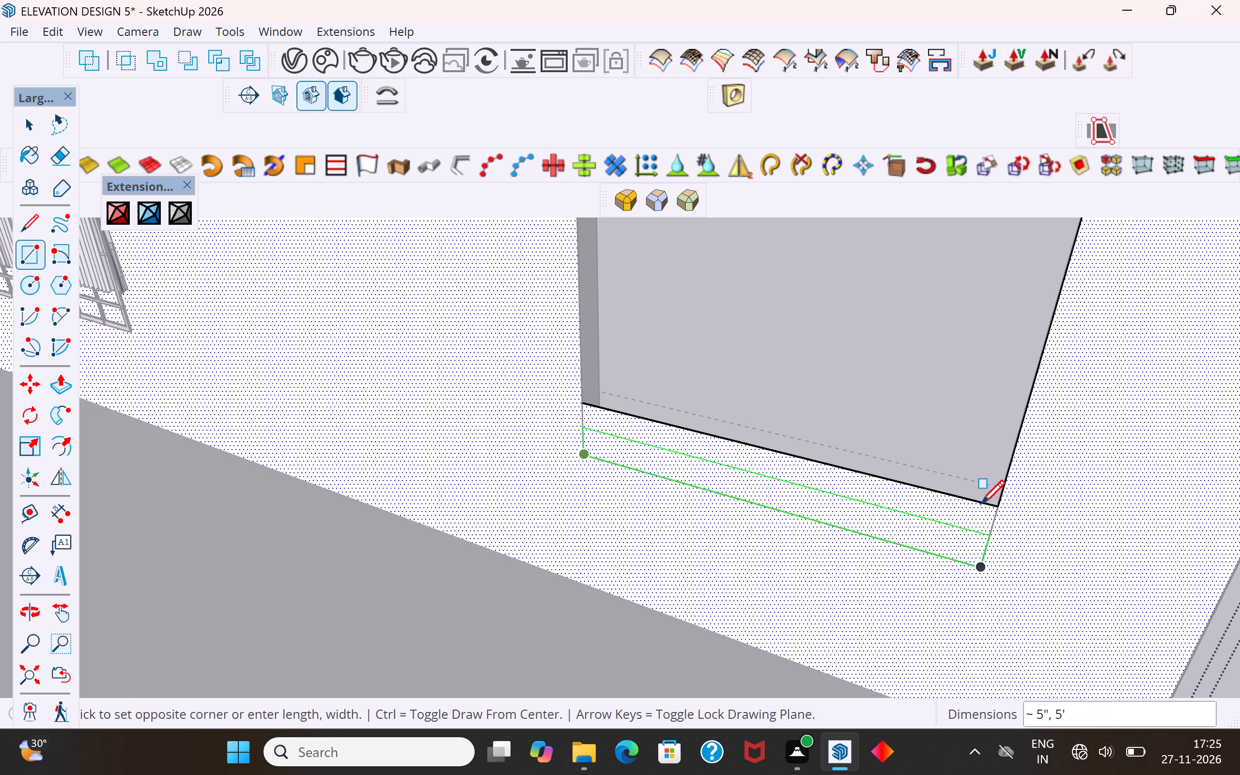
click(1005, 501)
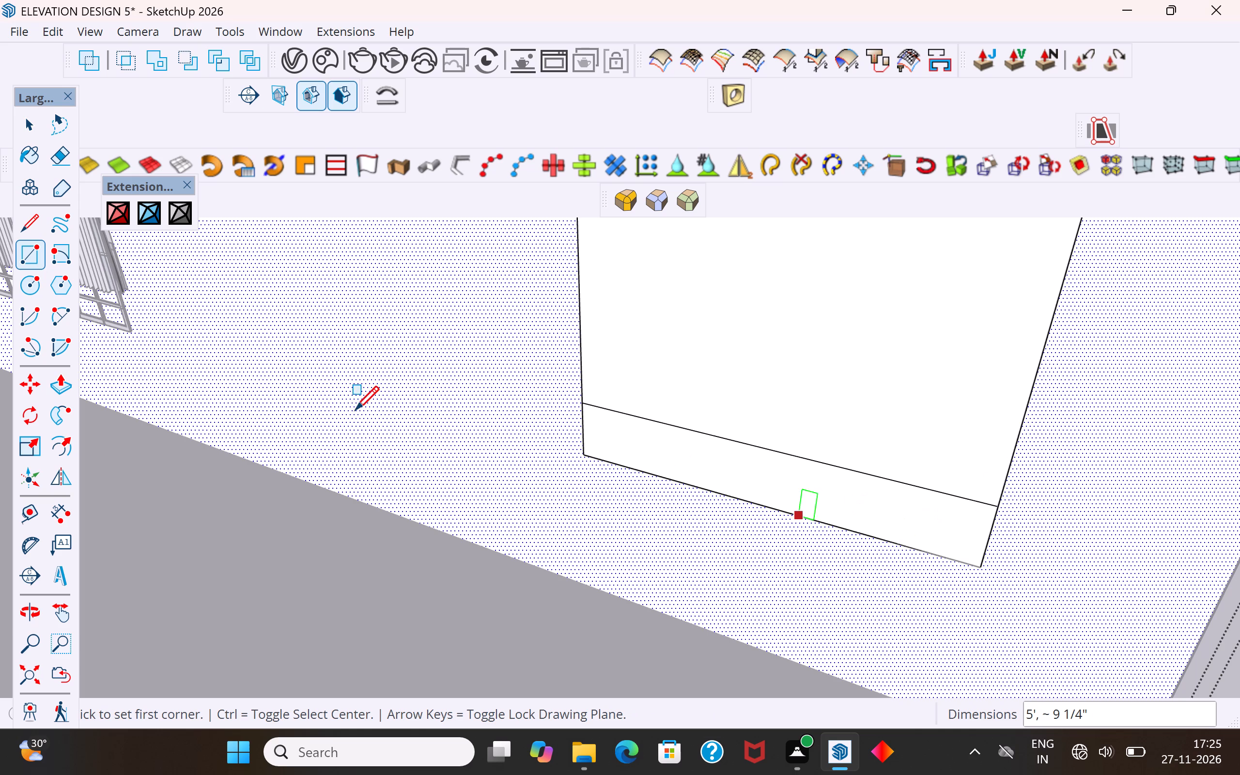
Delete the dividing edge and the face filling the deepened lower-floor opening in the inner wall, and close the wall group.
click(28, 124)
click(722, 440)
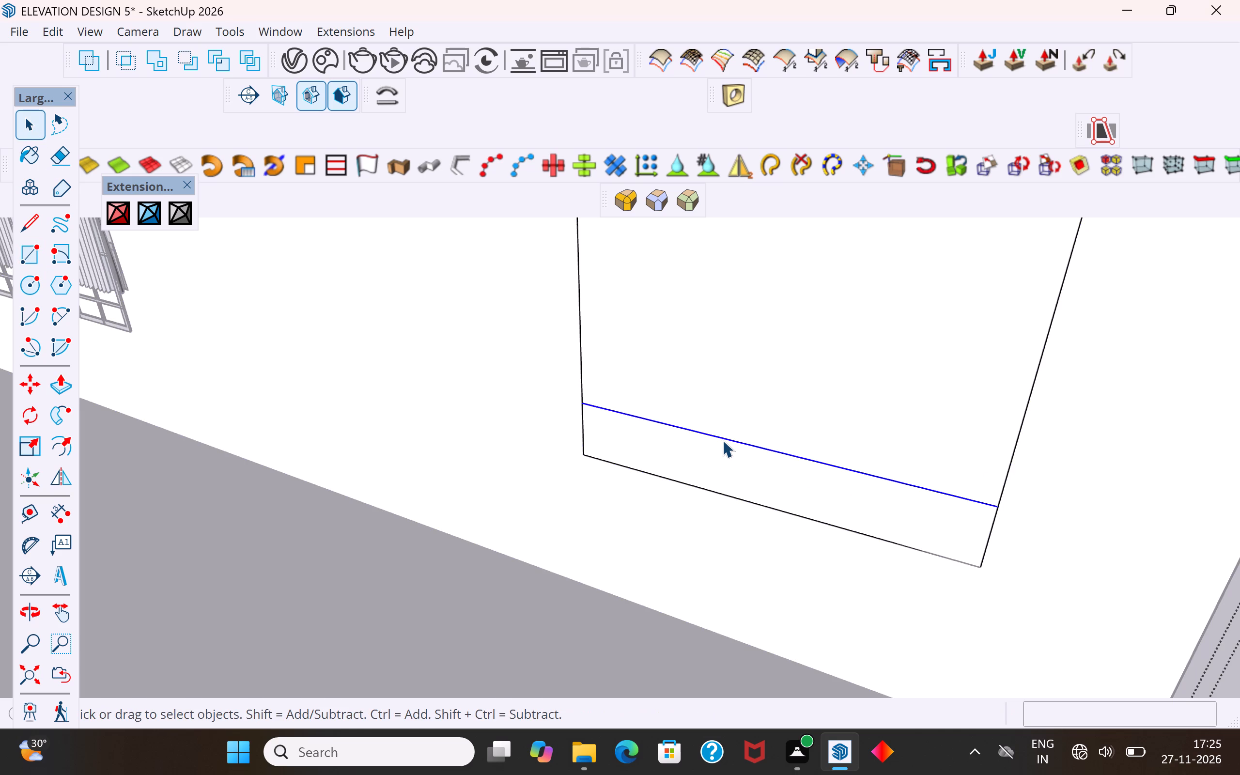
key(Insert)
click(765, 366)
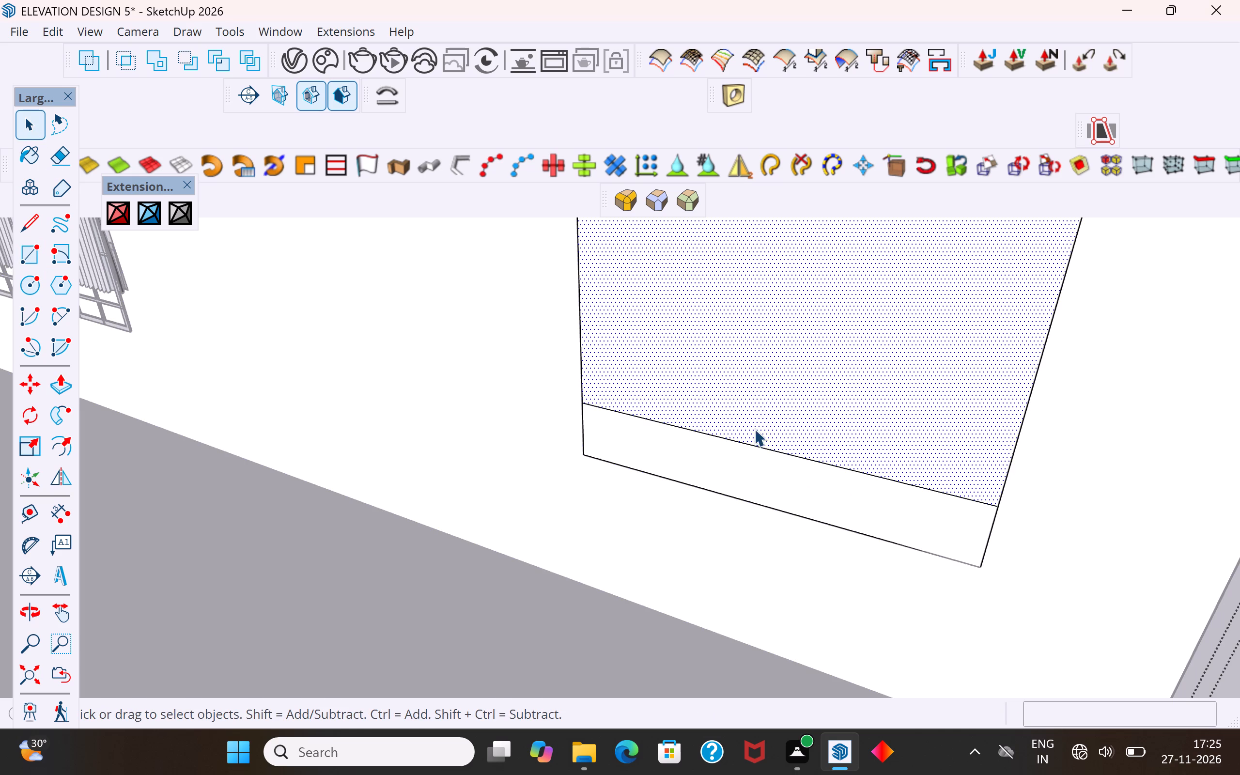
click(752, 445)
key(Insert)
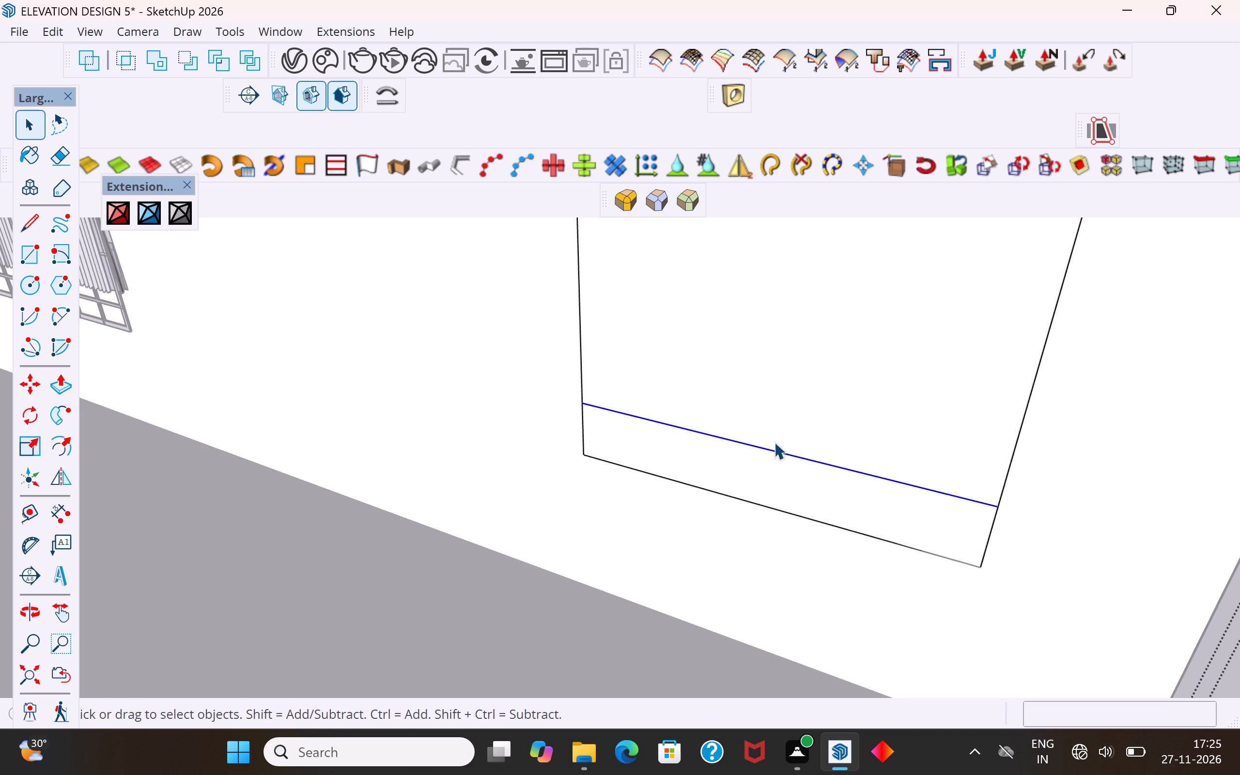
key(Delete)
click(778, 450)
key(Delete)
scroll(680, 512, down, 10)
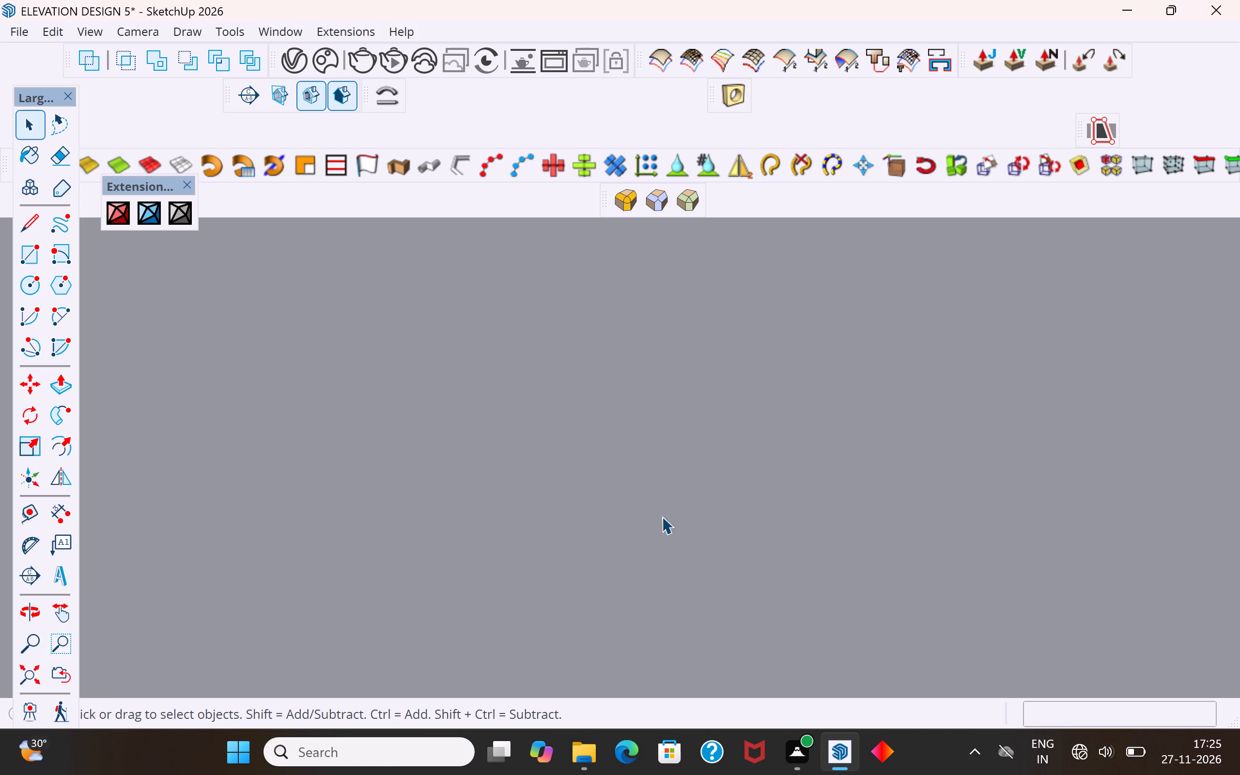
click(41, 671)
click(671, 551)
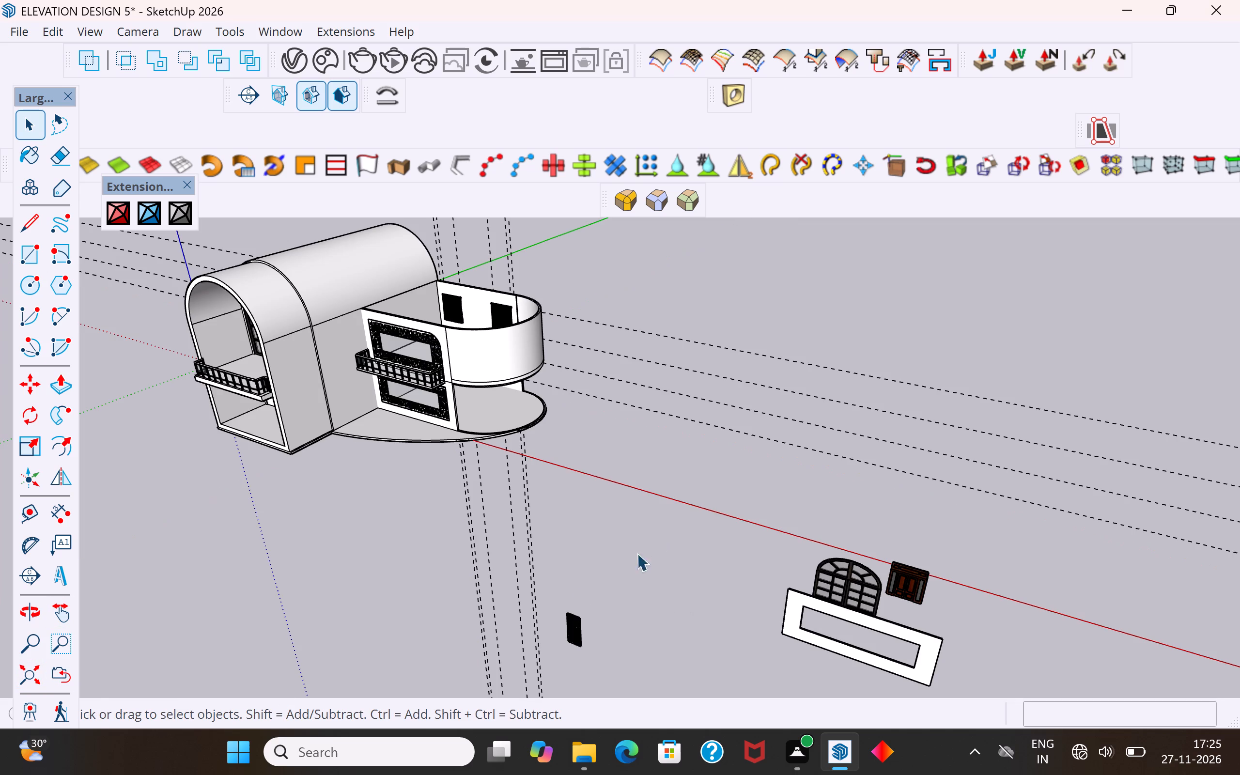
click(599, 466)
Unhide all hidden objects so the curtain and grille return to the finished lower-floor opening.
scroll(527, 416, up, 9)
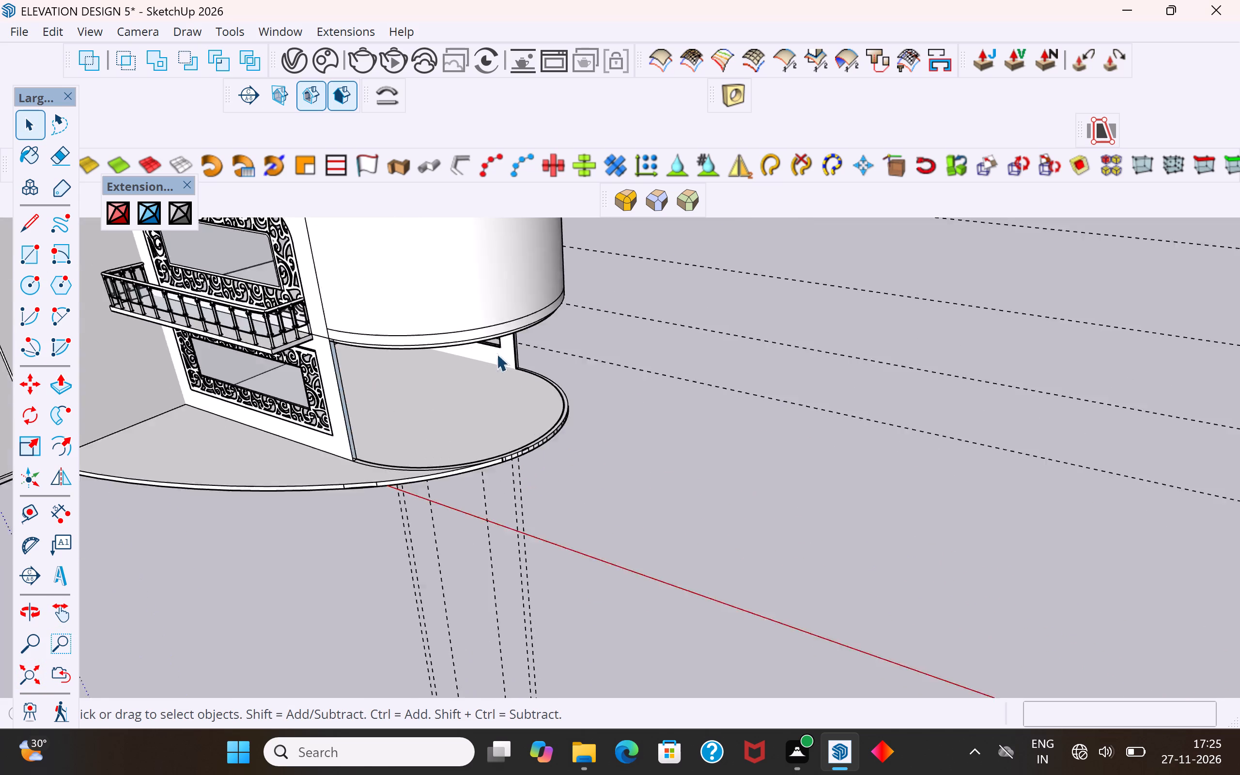
scroll(496, 354, up, 2)
scroll(495, 522, down, 12)
middle_drag(498, 445, 475, 343)
scroll(477, 435, up, 5)
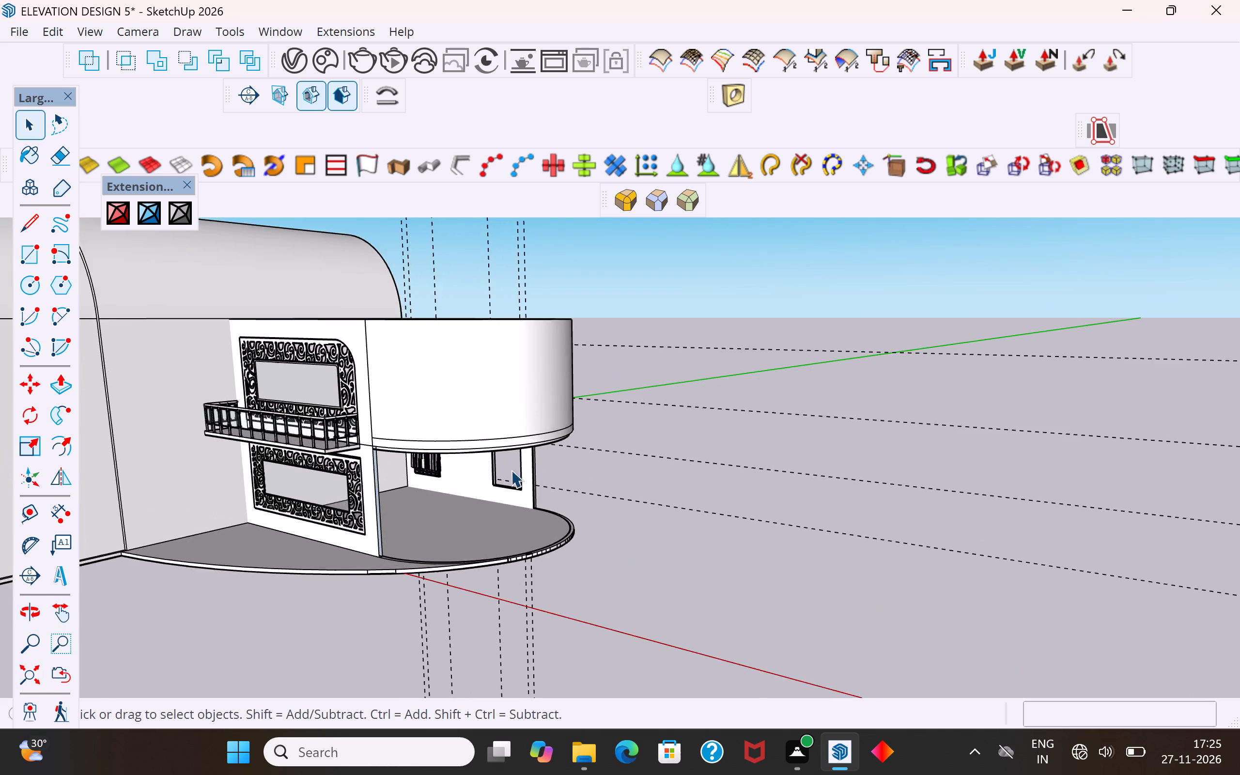
scroll(511, 470, up, 14)
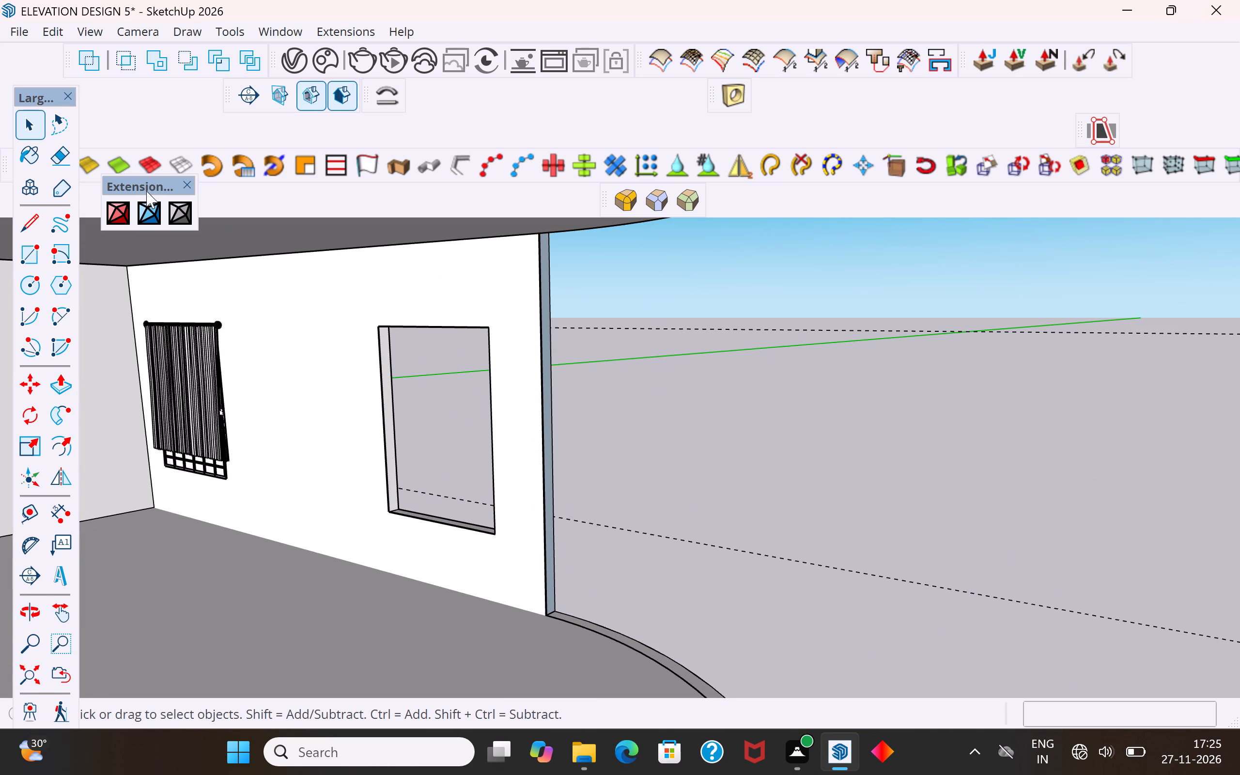
click(55, 31)
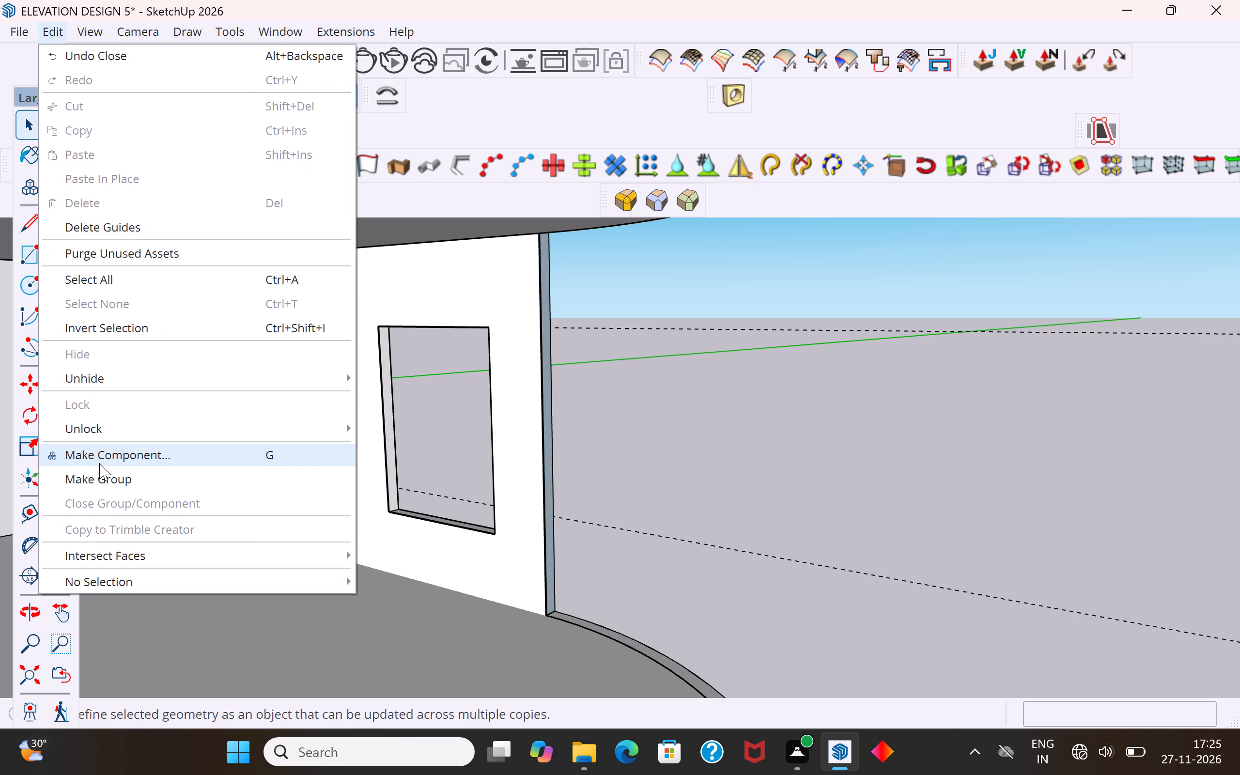
click(97, 379)
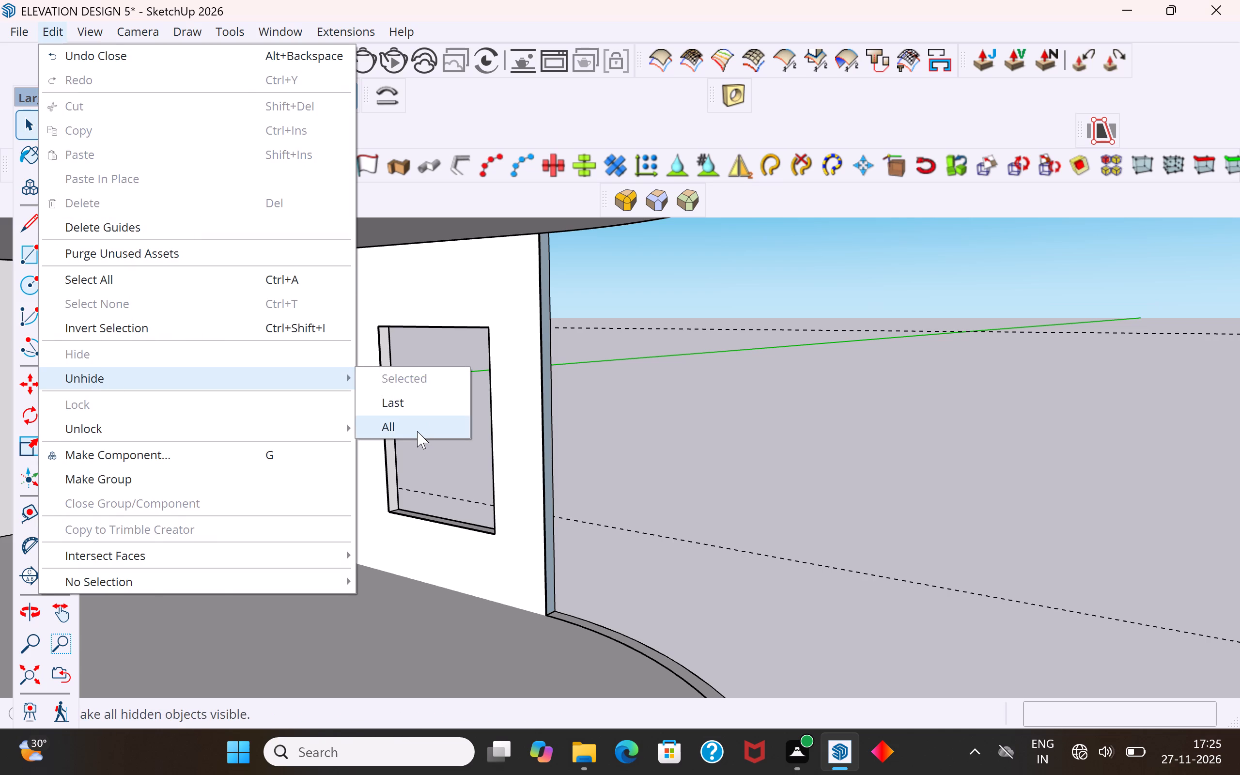
click(417, 431)
click(963, 471)
Lower the sill face of the lower-floor opening nearest the arched block about 9 1/4" to the window's bottom edge.
scroll(547, 518, down, 18)
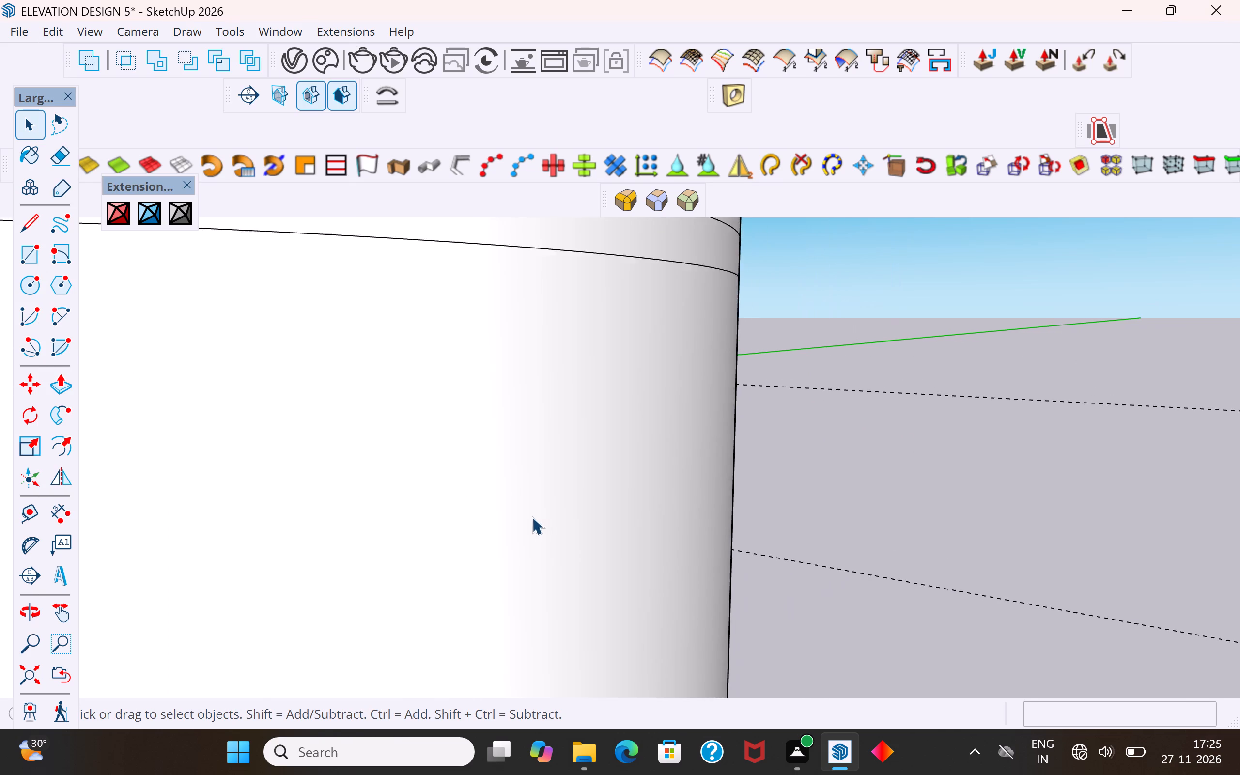
scroll(532, 517, down, 2)
scroll(530, 518, up, 2)
scroll(524, 521, down, 15)
middle_drag(739, 541, 354, 670)
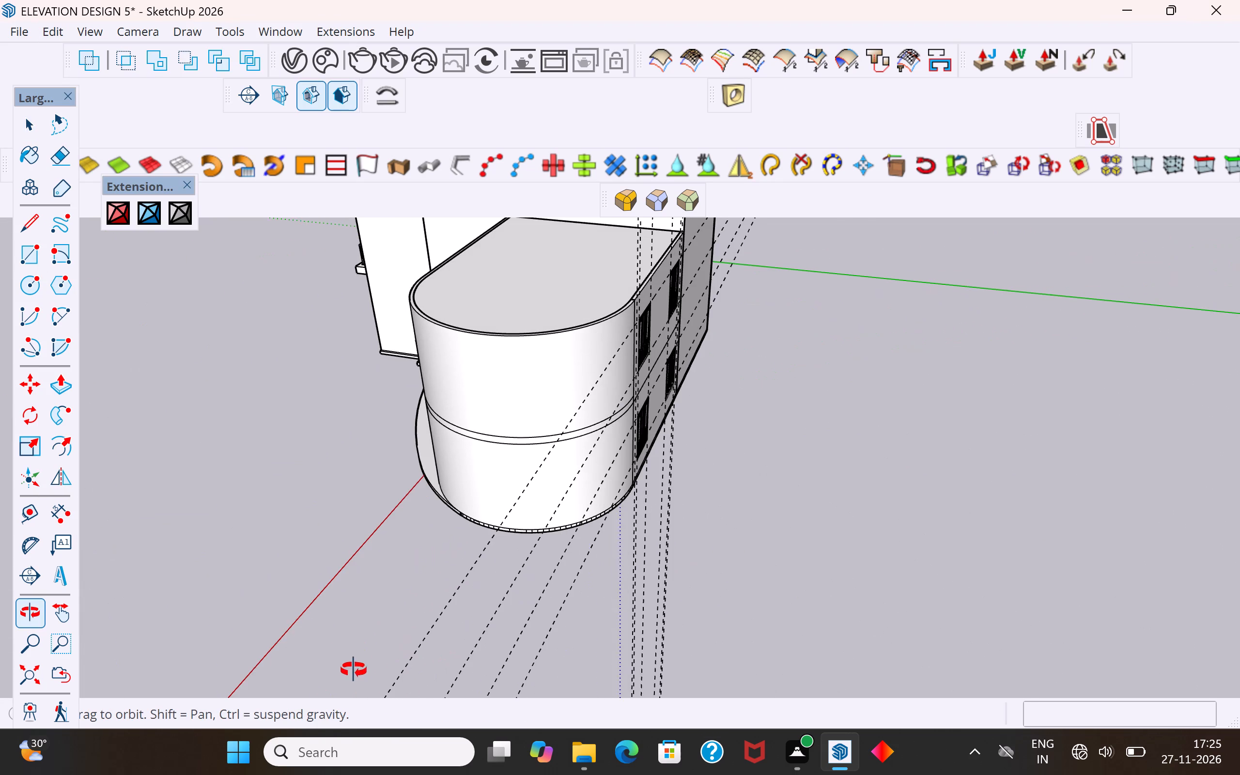
middle_drag(354, 670, 354, 669)
click(816, 492)
middle_drag(838, 483, 395, 402)
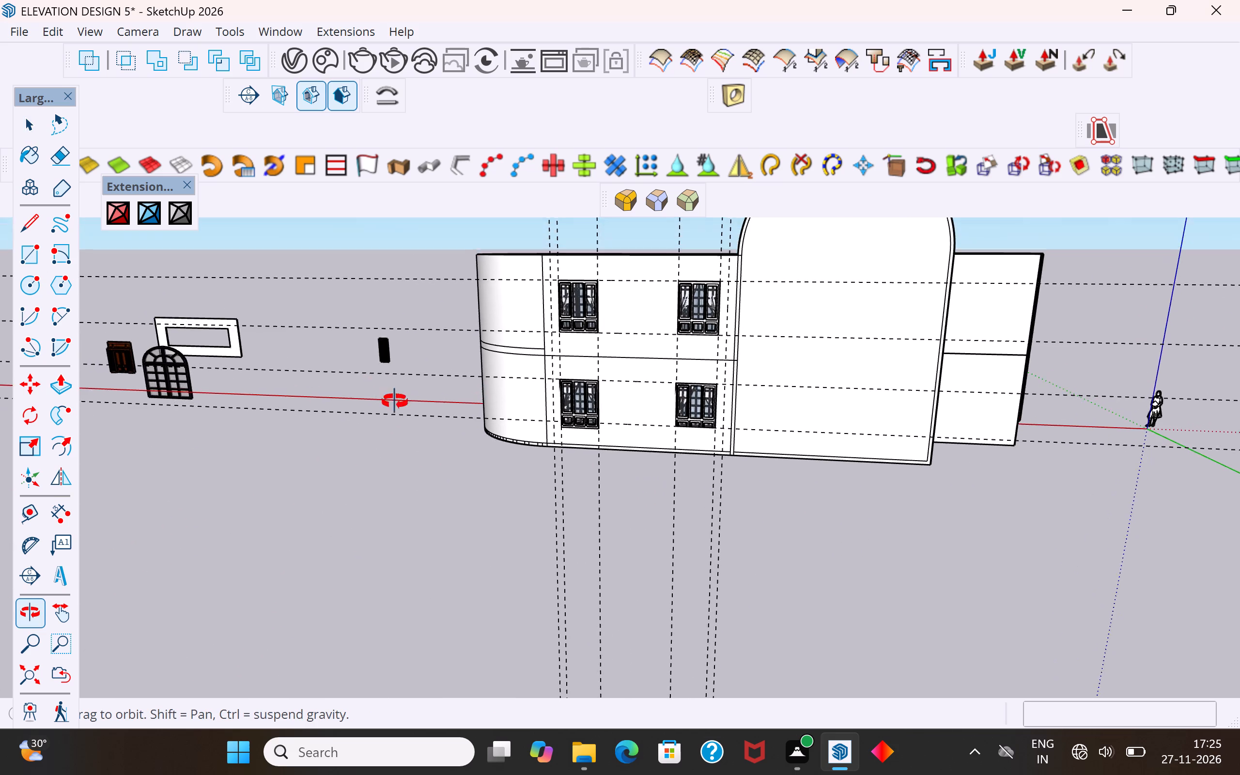
middle_drag(395, 402, 404, 414)
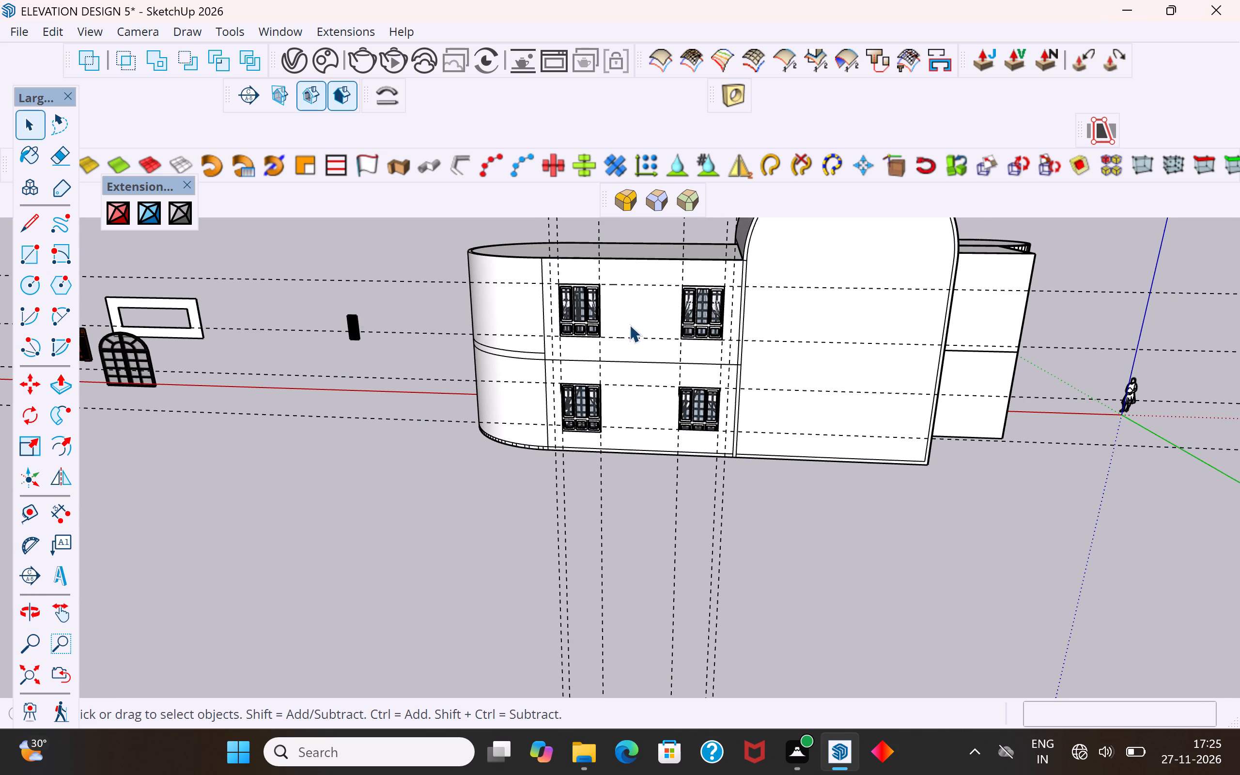
scroll(640, 325, up, 4)
middle_drag(9, 62, 63, 100)
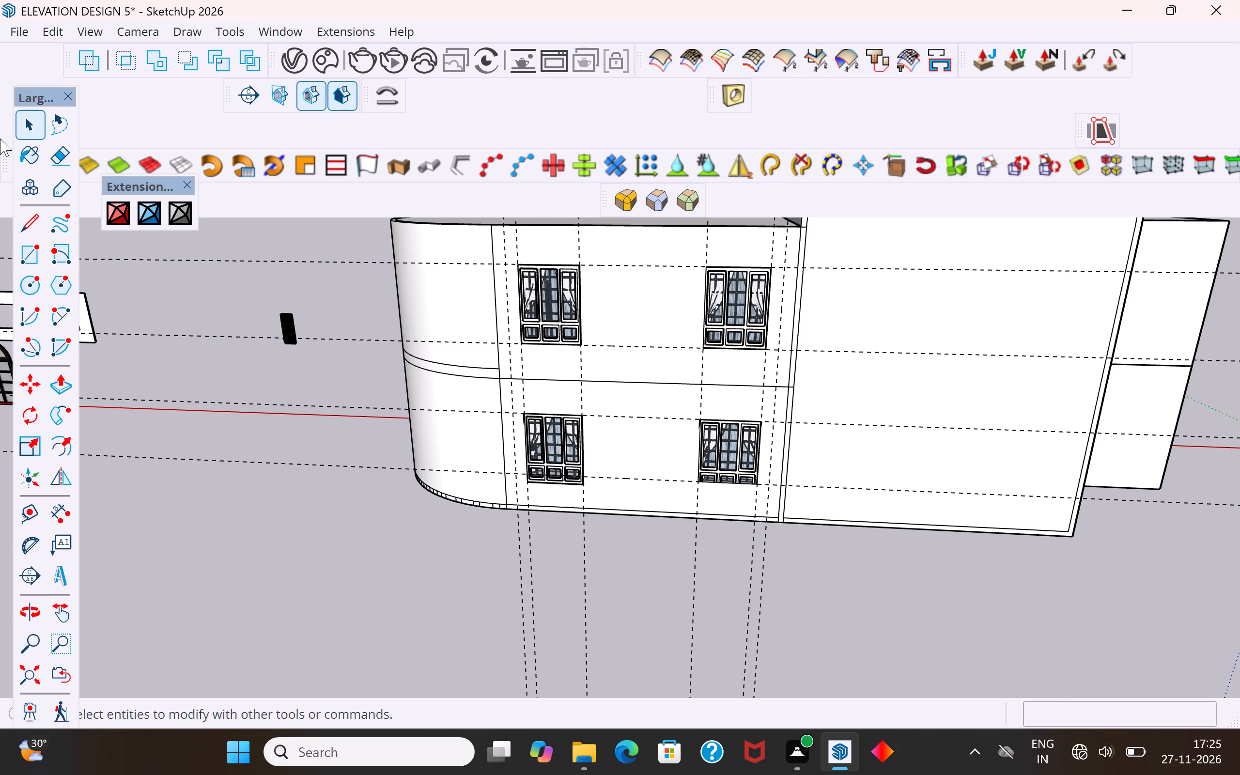
scroll(380, 463, down, 4)
middle_drag(411, 479, 527, 496)
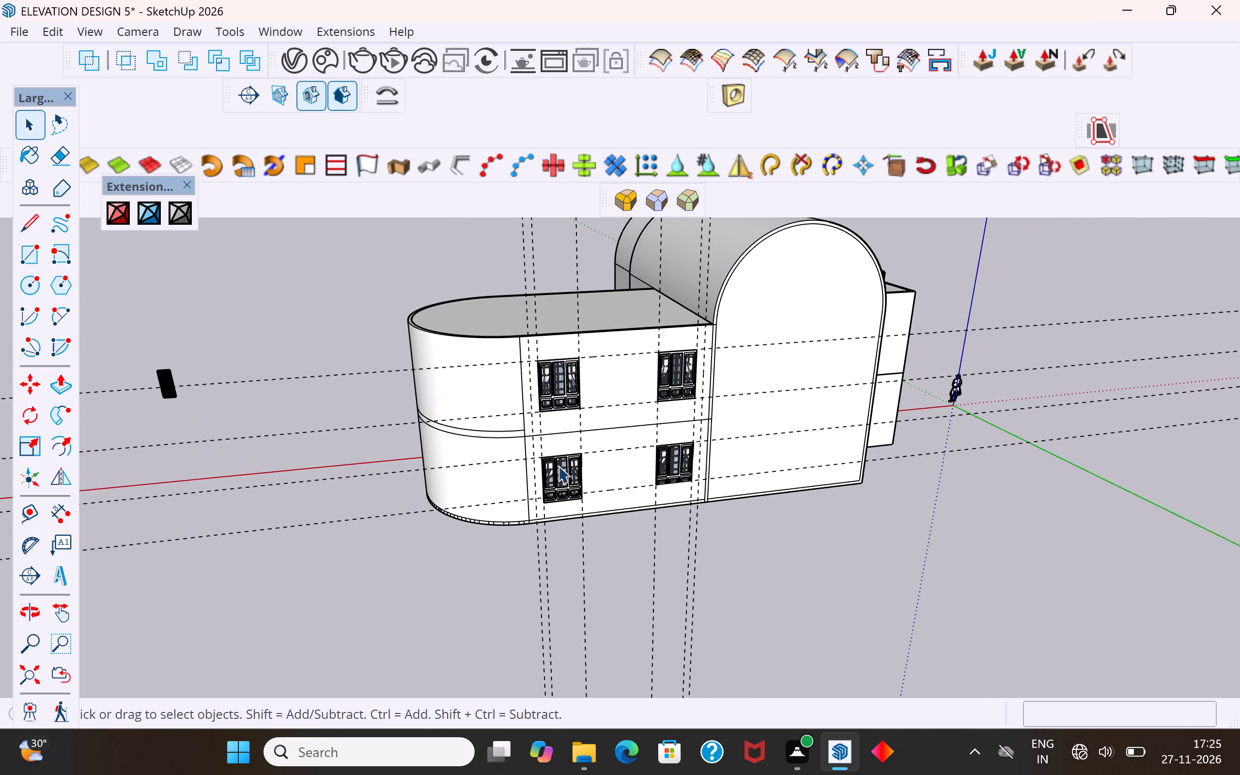
scroll(583, 419, up, 11)
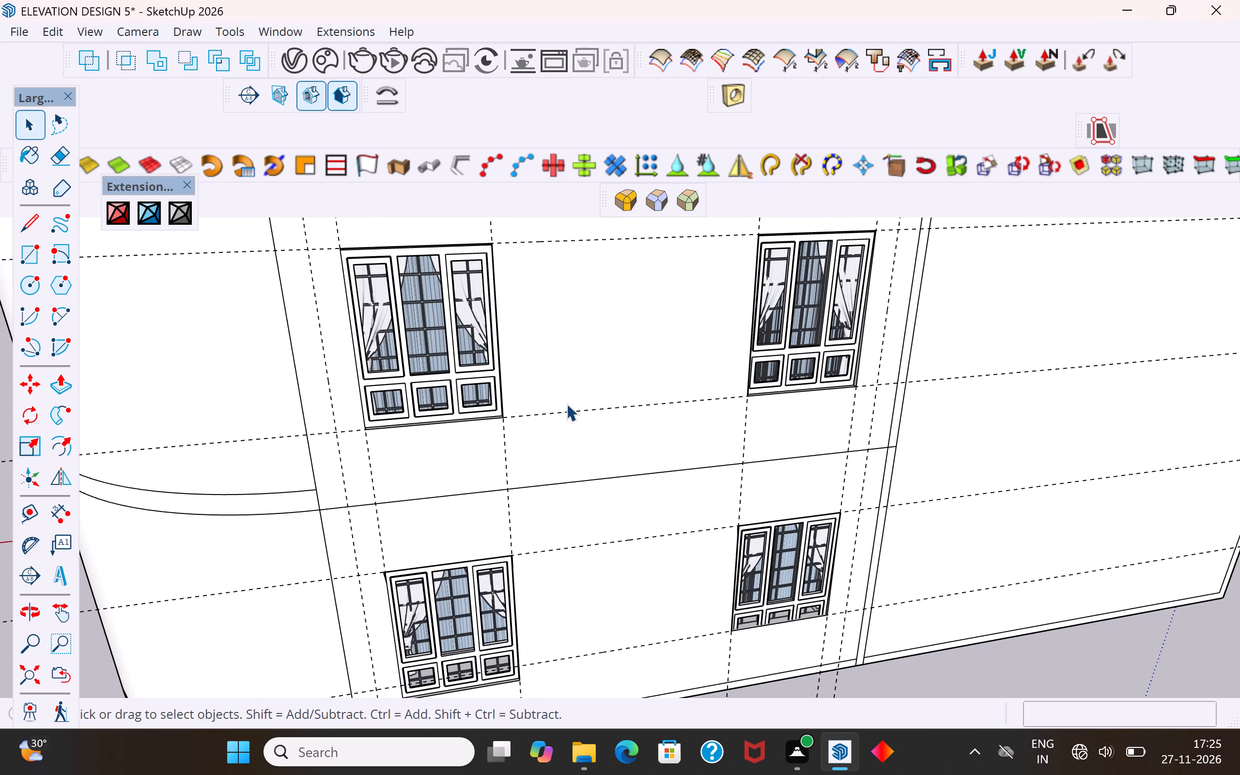
scroll(563, 403, down, 9)
scroll(625, 538, up, 9)
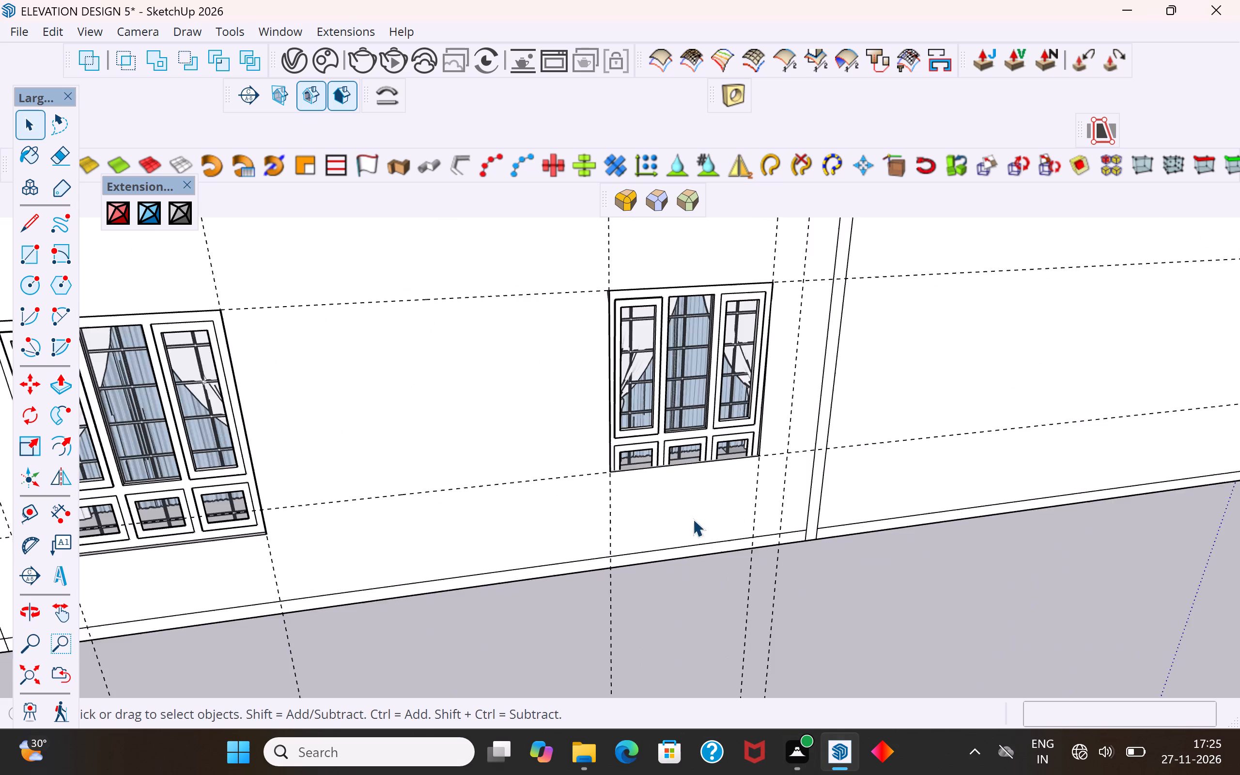
scroll(693, 519, up, 4)
middle_drag(702, 495, 713, 541)
scroll(707, 515, up, 10)
click(698, 496)
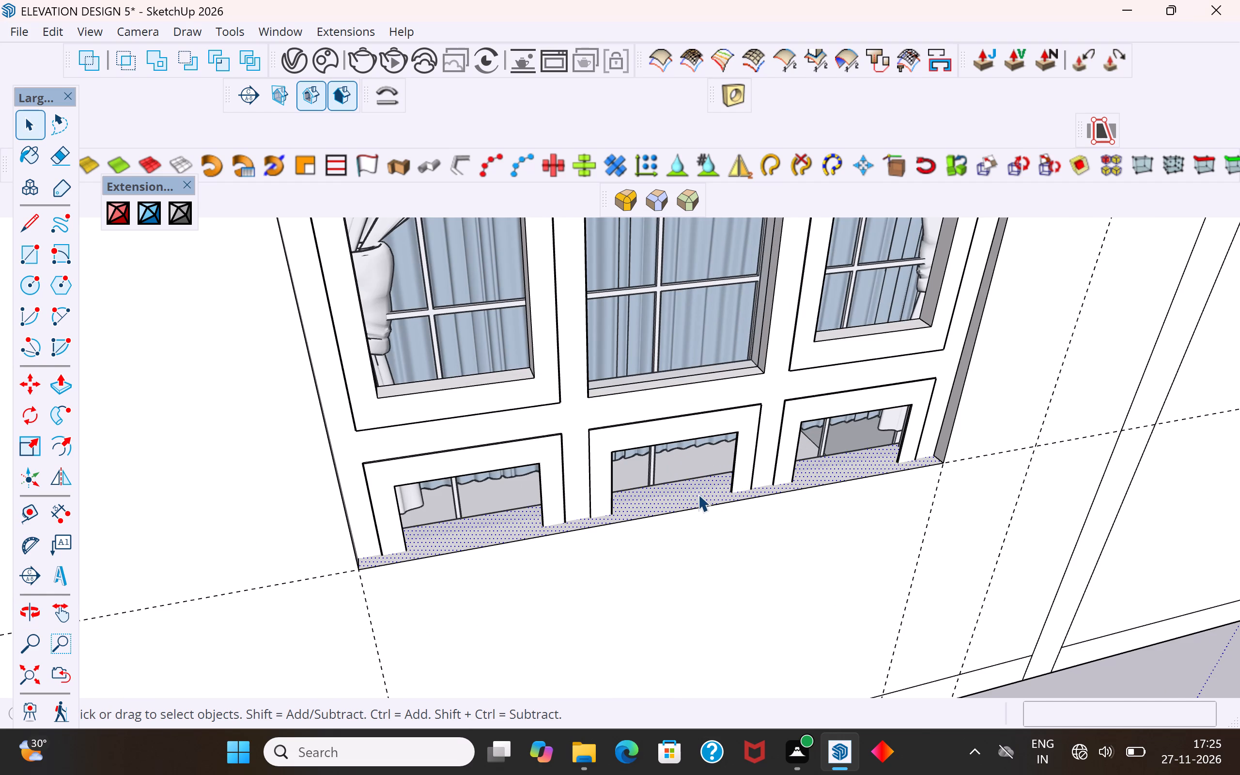
click(62, 388)
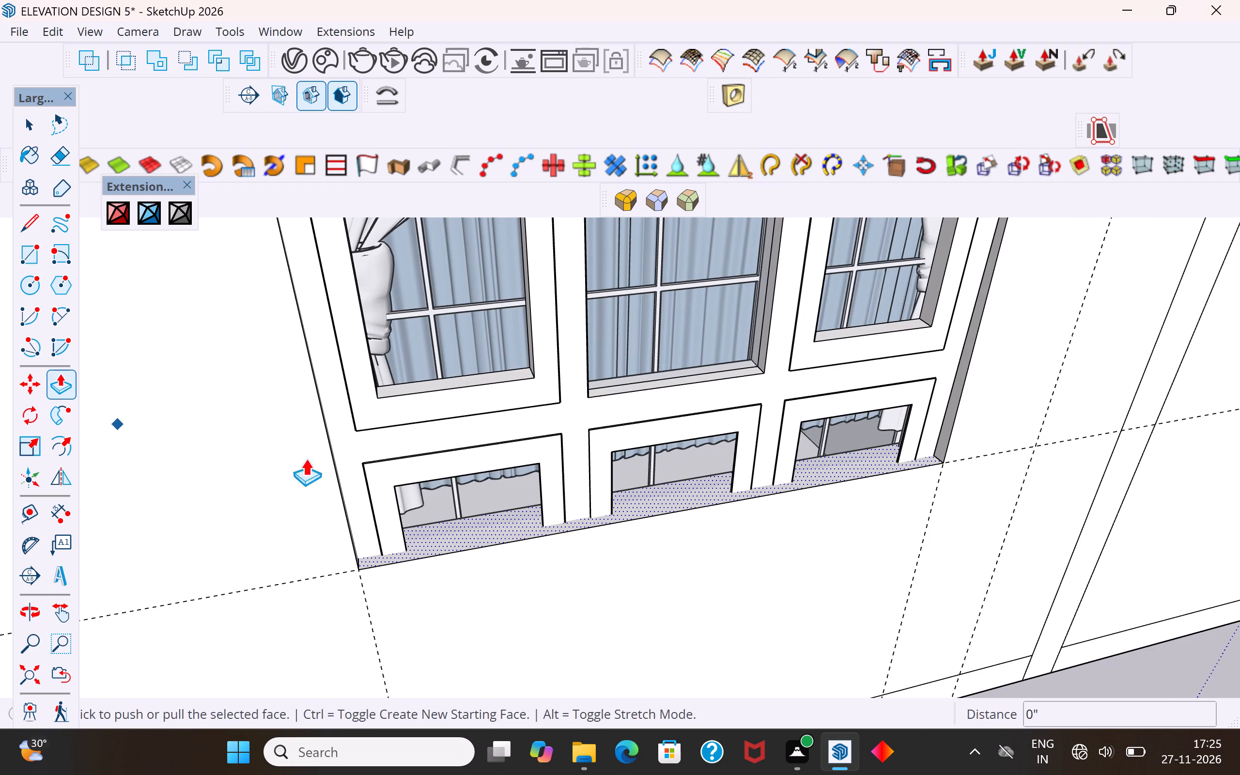
click(686, 512)
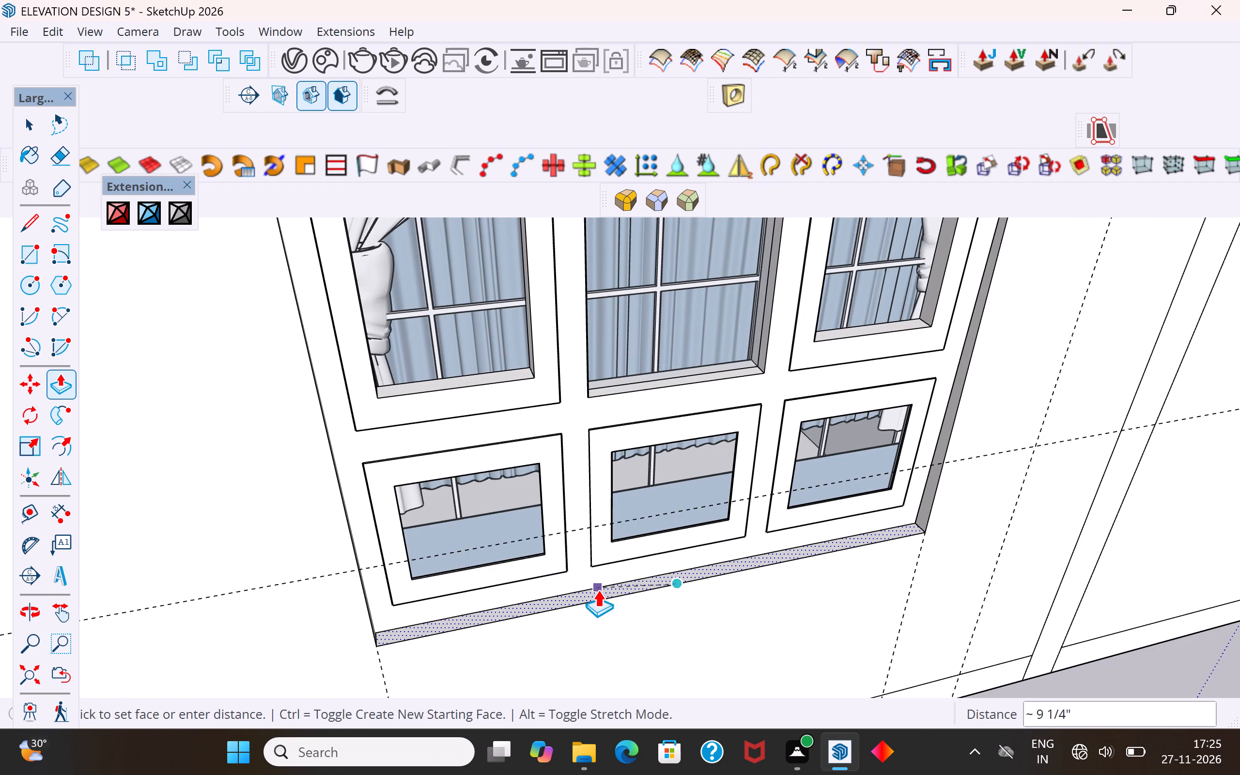
click(598, 589)
Hide the curtain group and the grille group on the interior side of the window nearest the arched block.
middle_drag(570, 597, 613, 514)
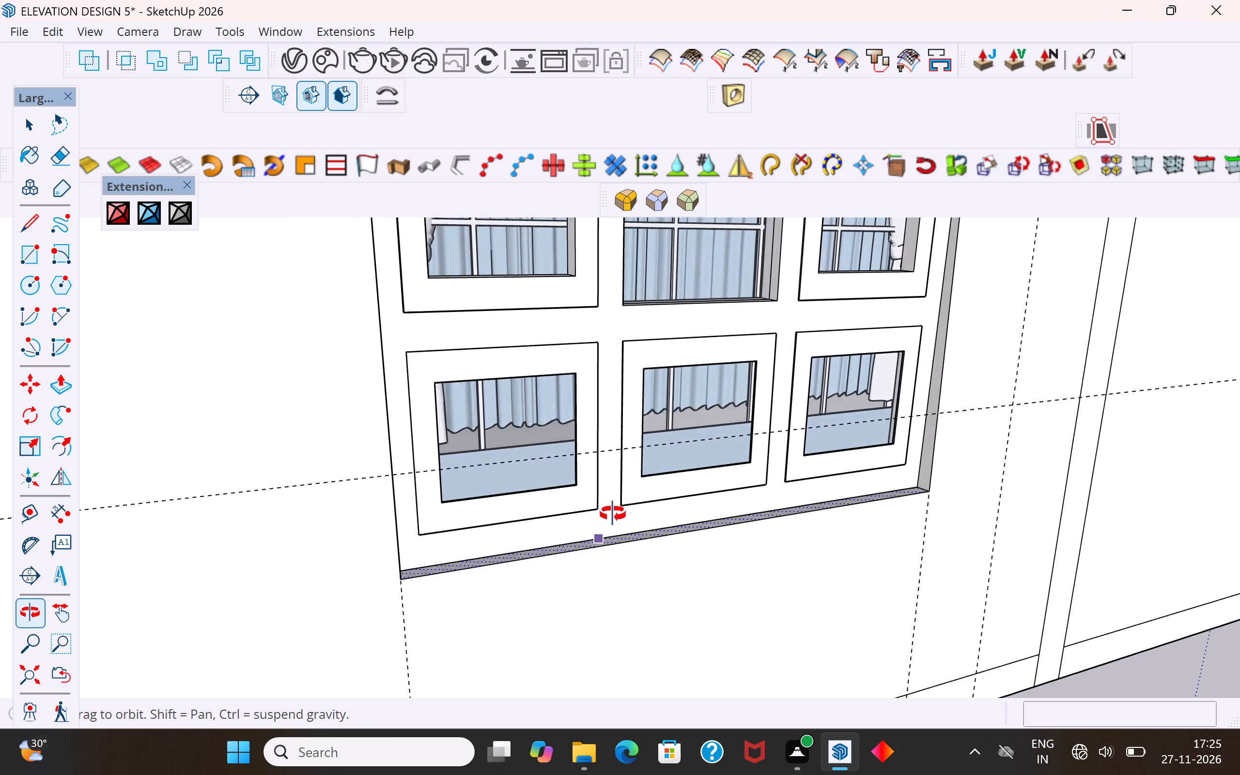
middle_drag(613, 514, 1036, 513)
scroll(570, 496, down, 3)
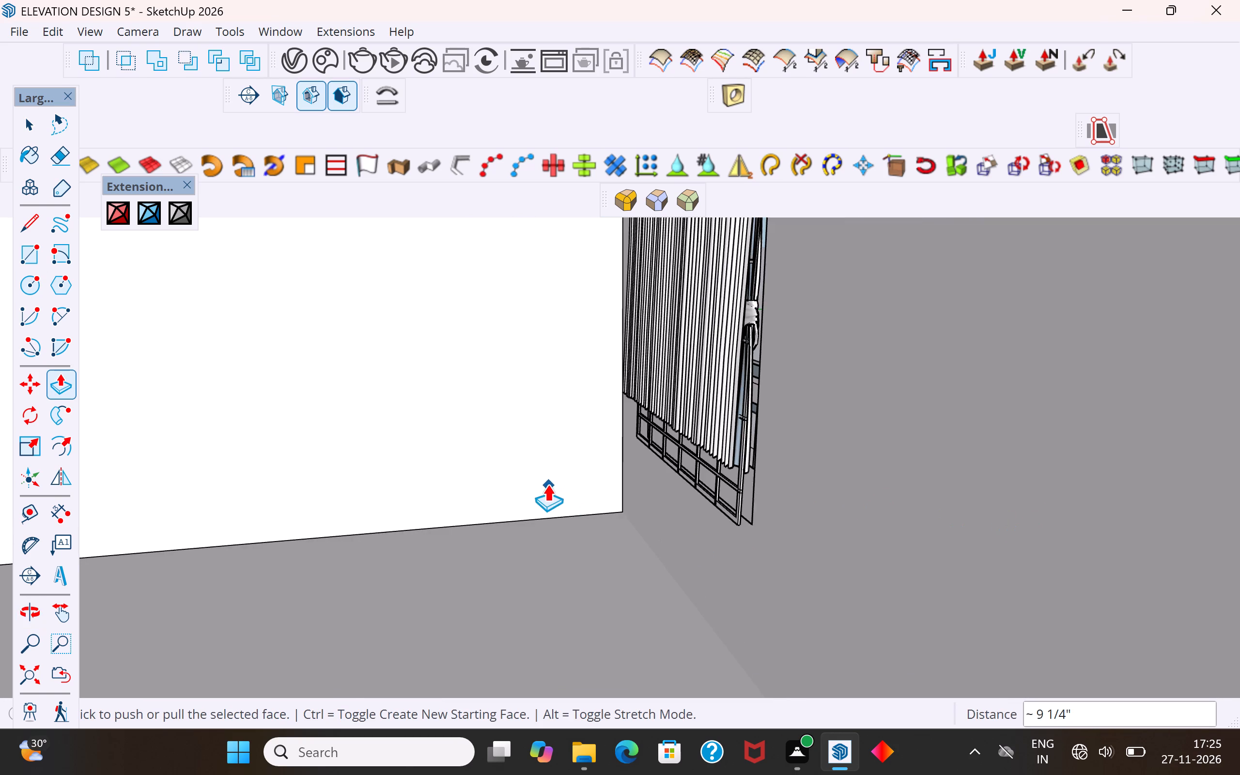
scroll(547, 484, down, 6)
middle_drag(621, 484, 656, 489)
click(25, 124)
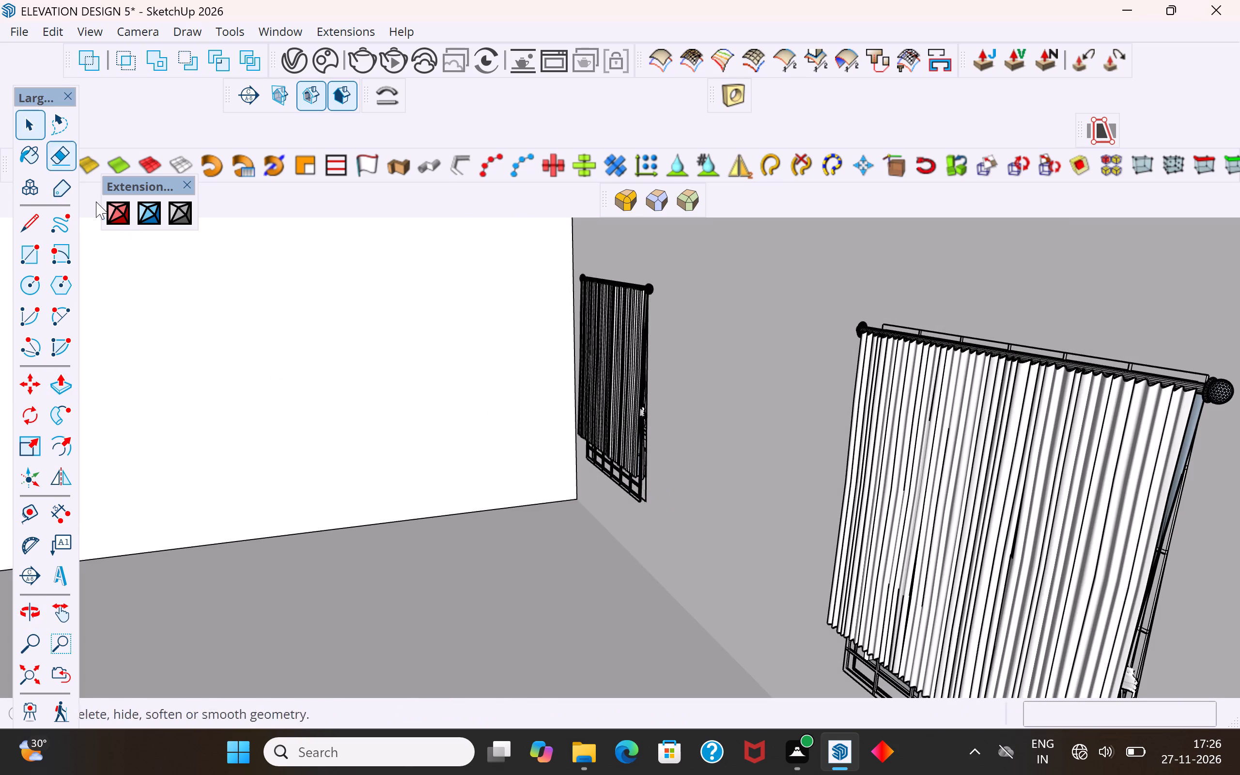
scroll(615, 550, up, 3)
click(607, 413)
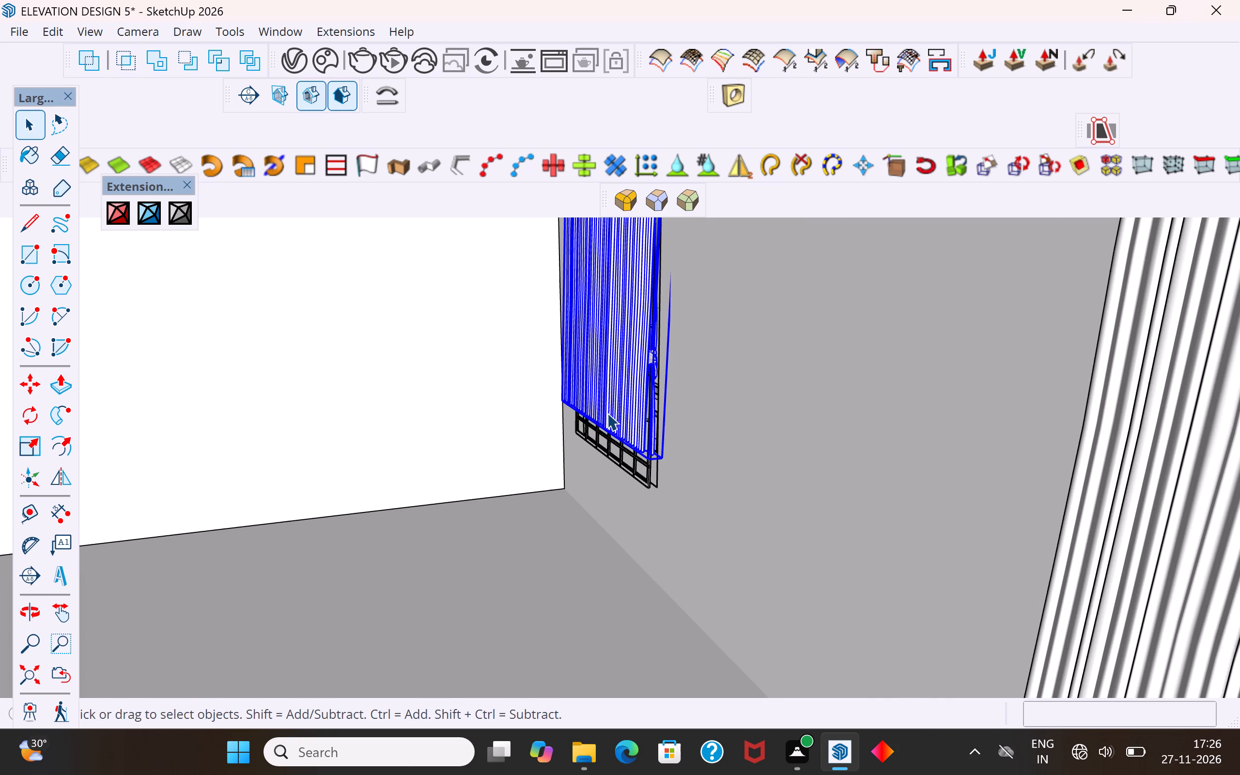
right_click(606, 412)
right_click(606, 412)
right_click(597, 402)
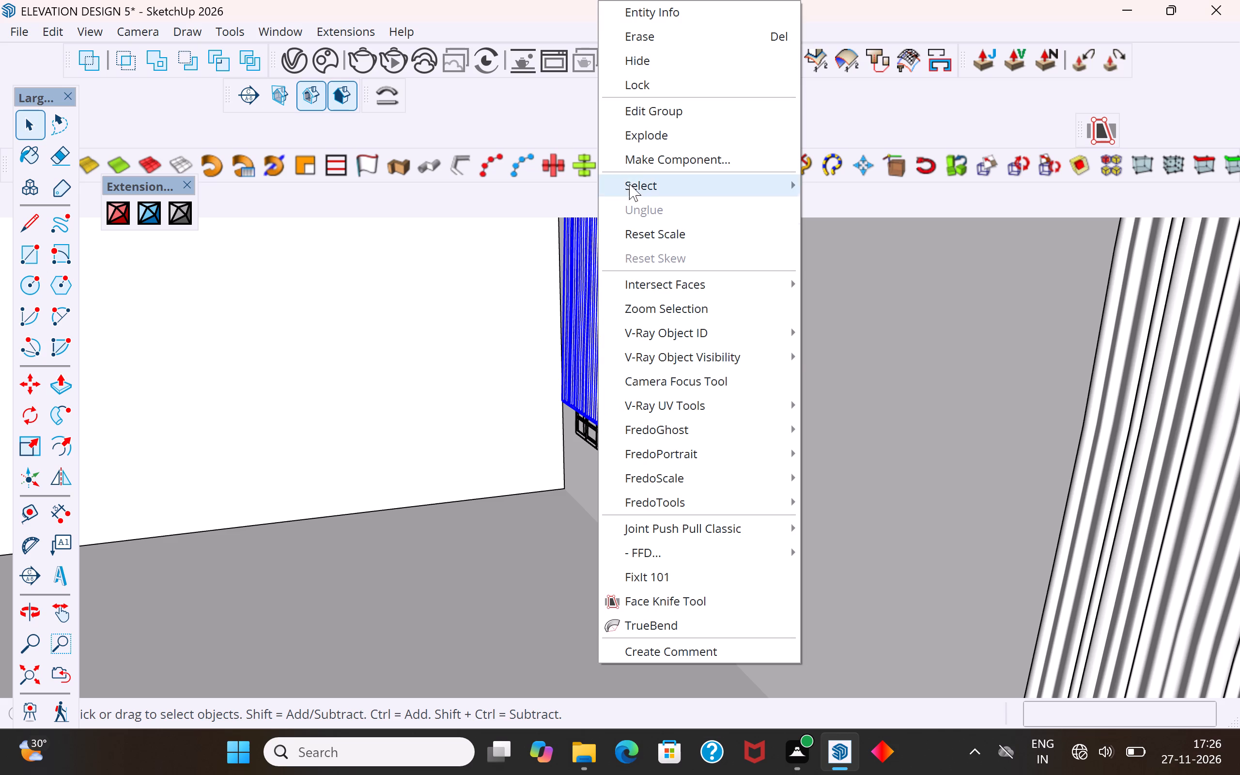
click(649, 65)
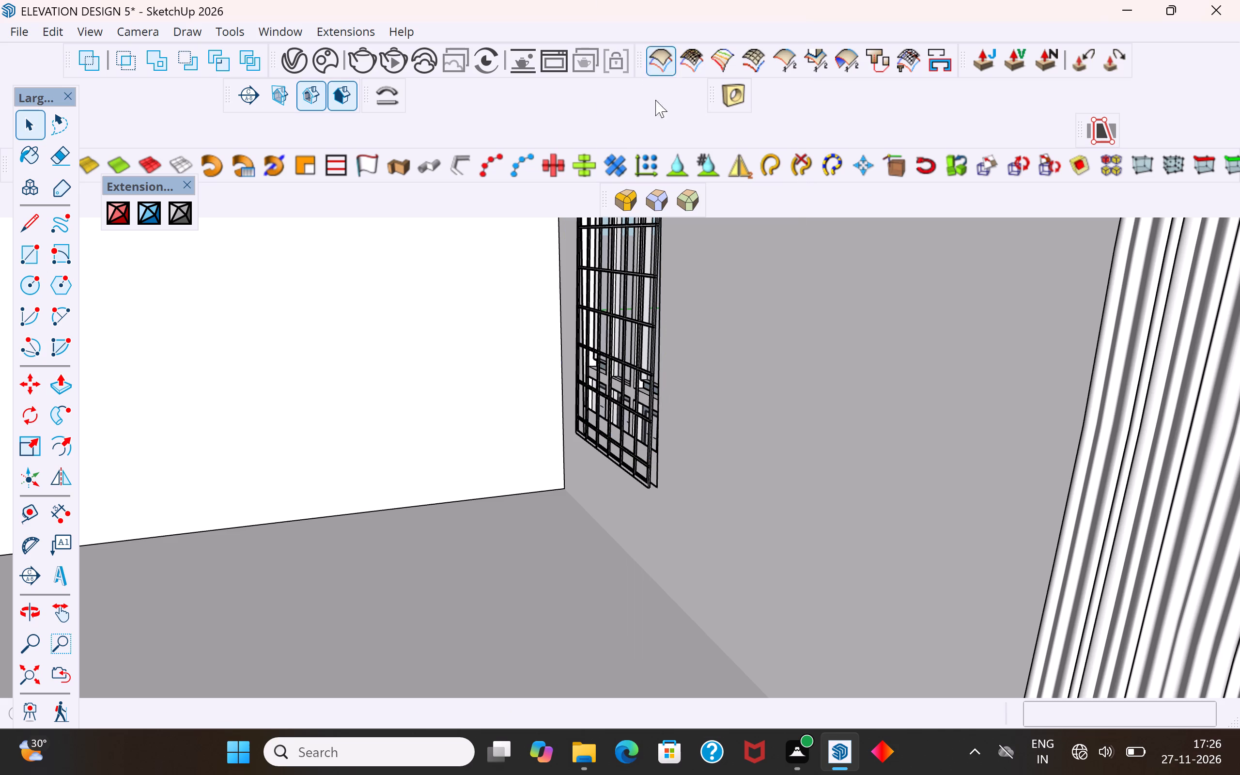
click(609, 448)
right_click(609, 448)
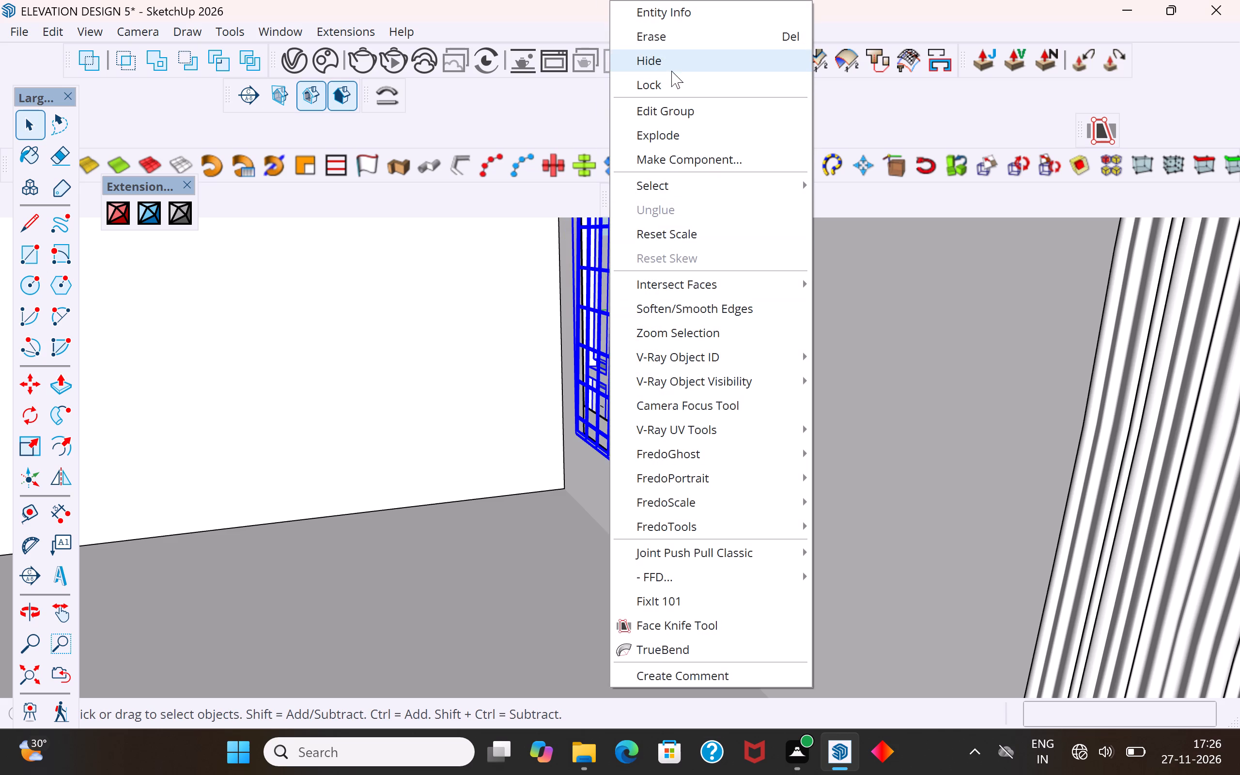
click(671, 64)
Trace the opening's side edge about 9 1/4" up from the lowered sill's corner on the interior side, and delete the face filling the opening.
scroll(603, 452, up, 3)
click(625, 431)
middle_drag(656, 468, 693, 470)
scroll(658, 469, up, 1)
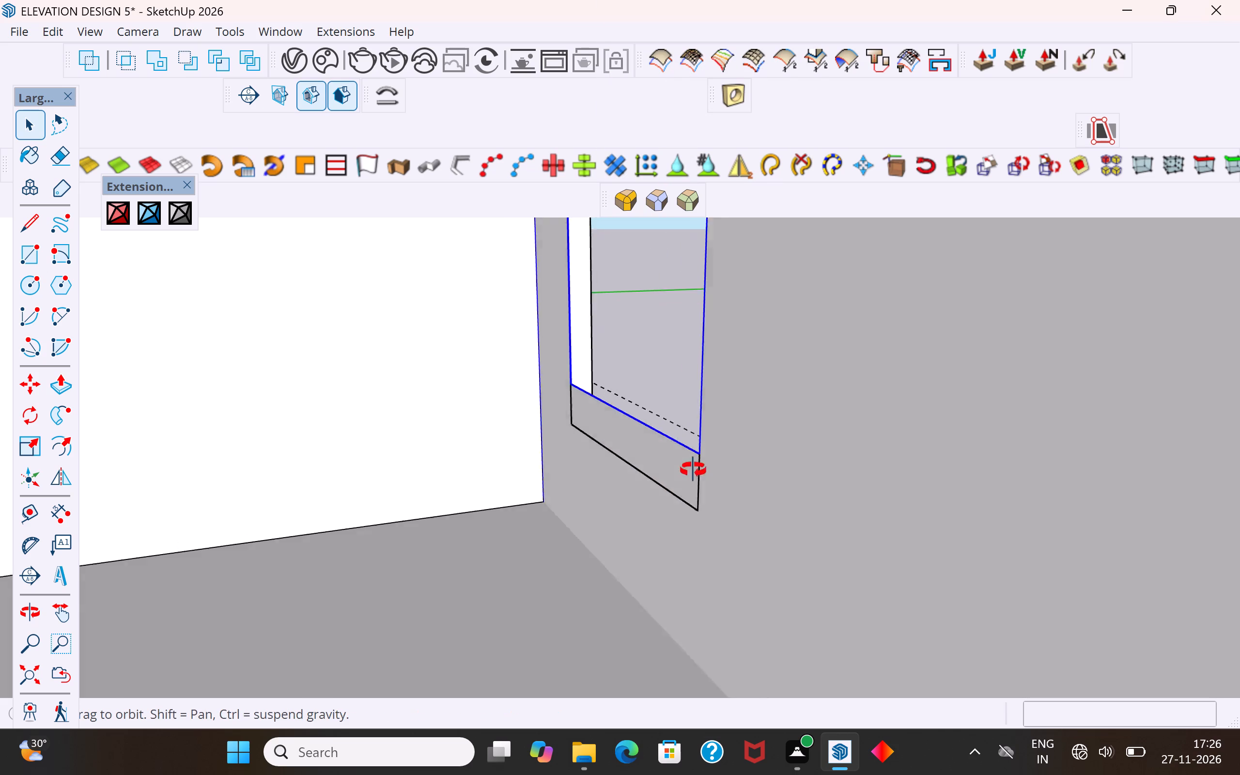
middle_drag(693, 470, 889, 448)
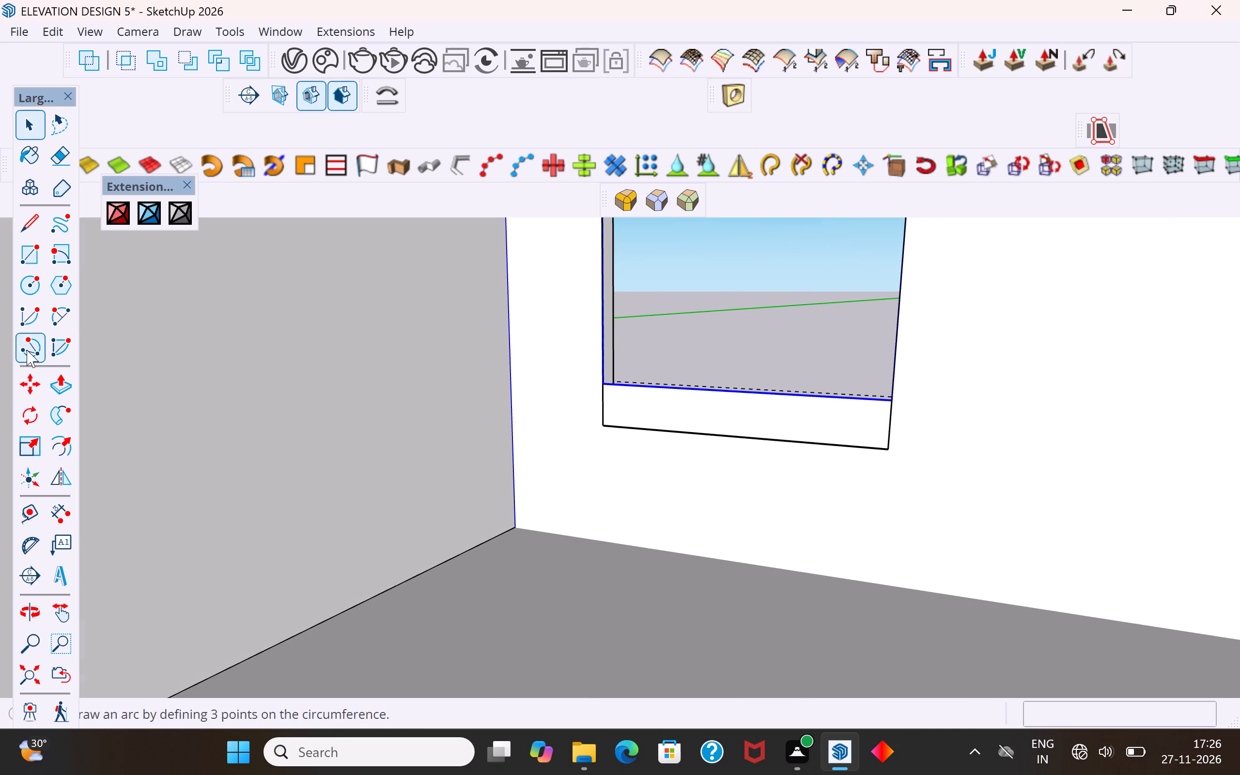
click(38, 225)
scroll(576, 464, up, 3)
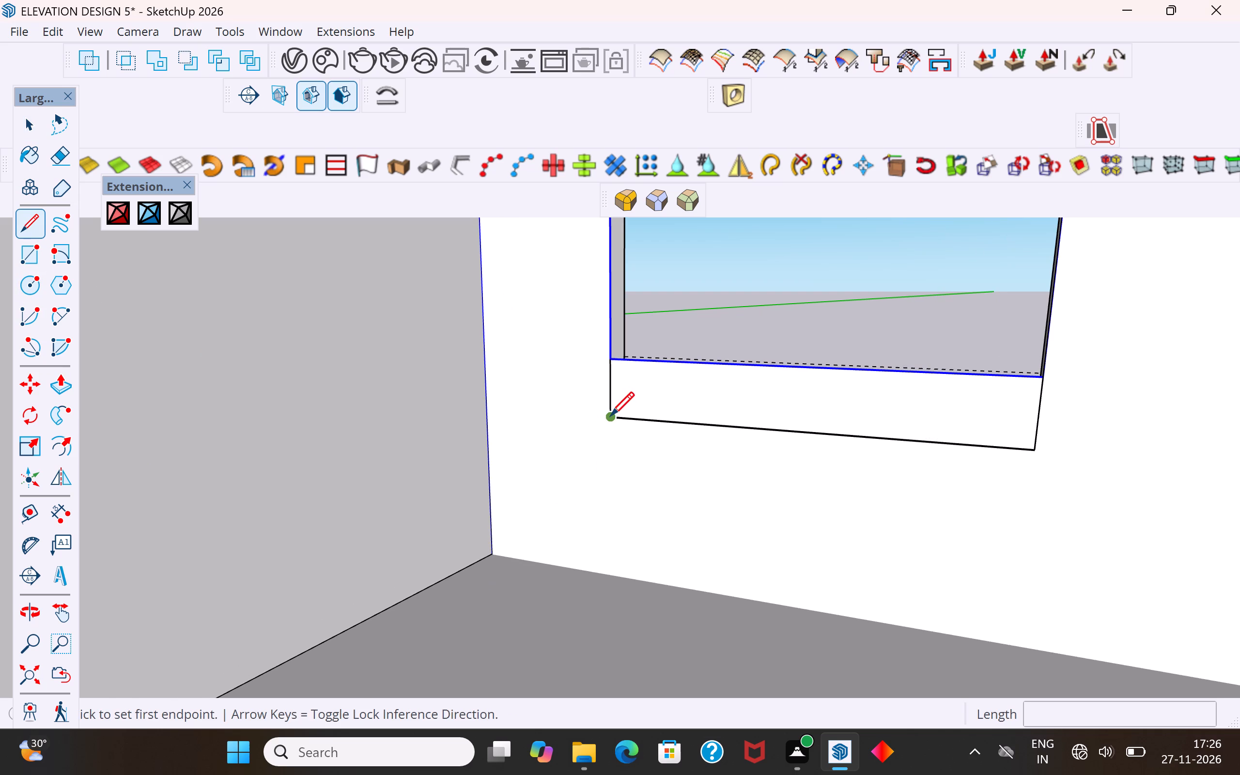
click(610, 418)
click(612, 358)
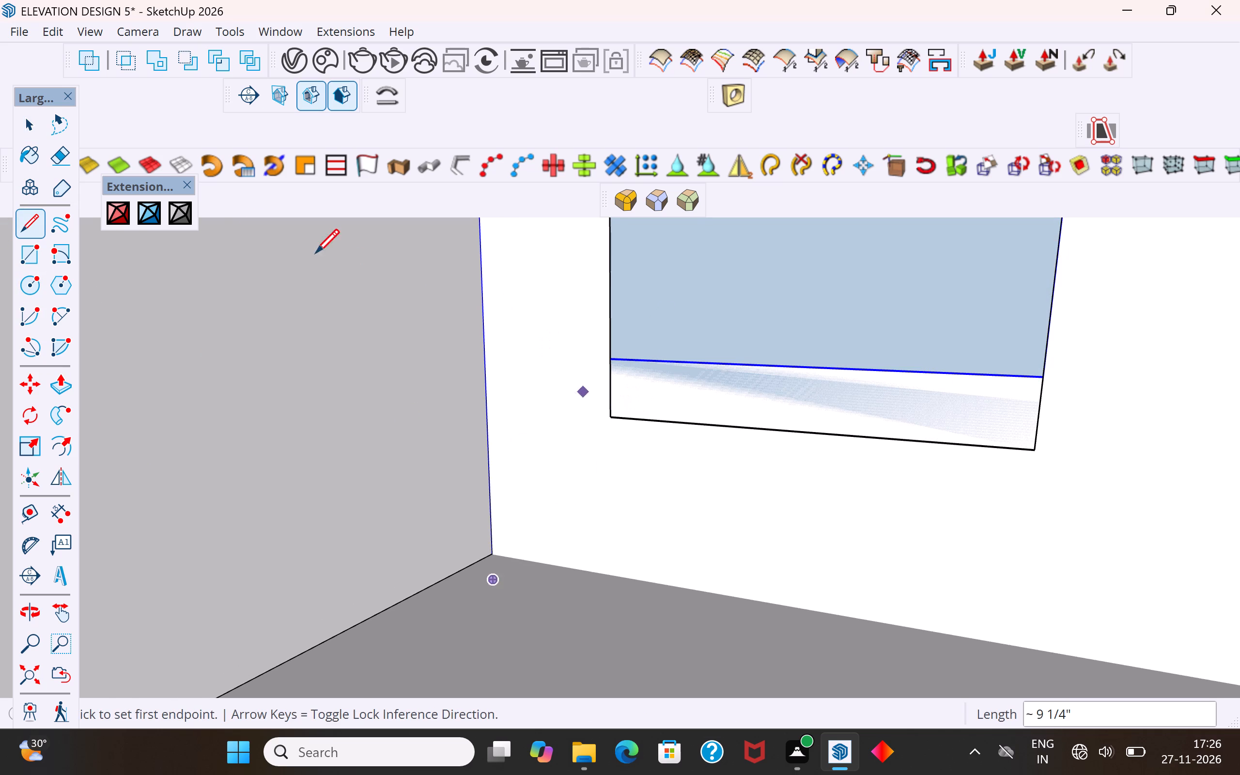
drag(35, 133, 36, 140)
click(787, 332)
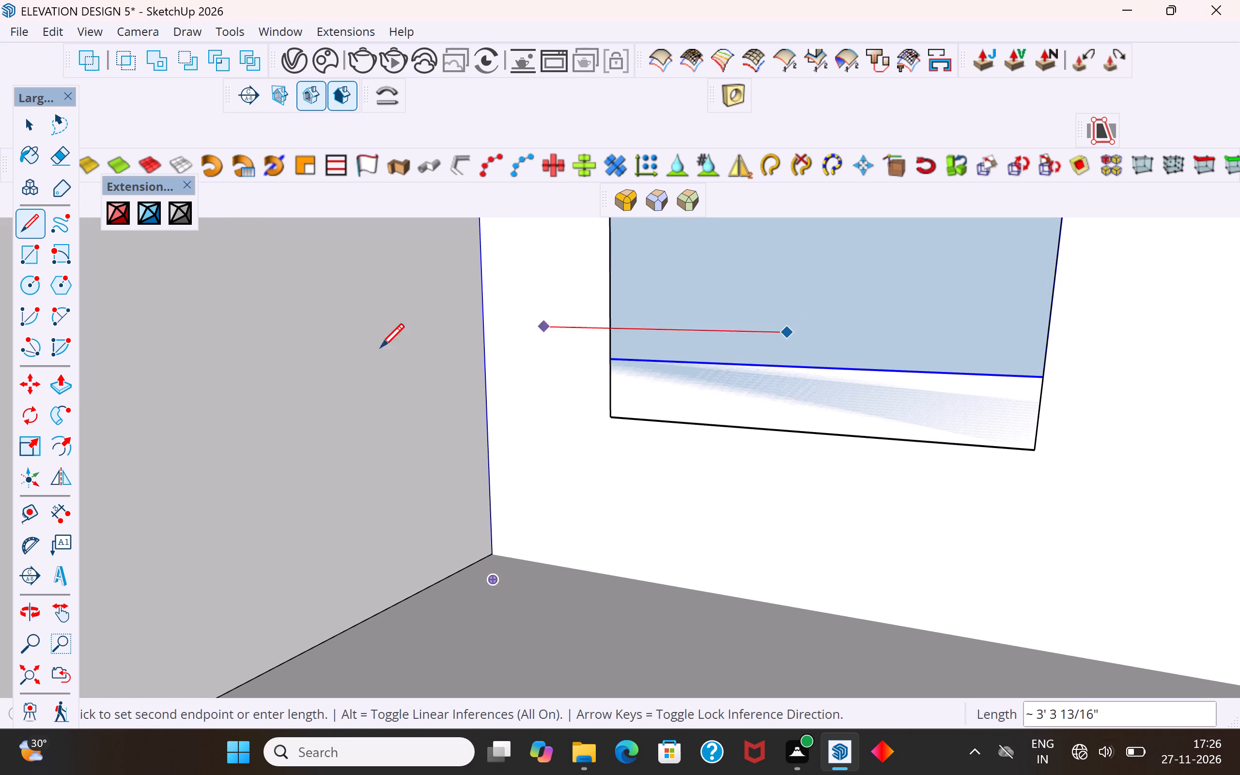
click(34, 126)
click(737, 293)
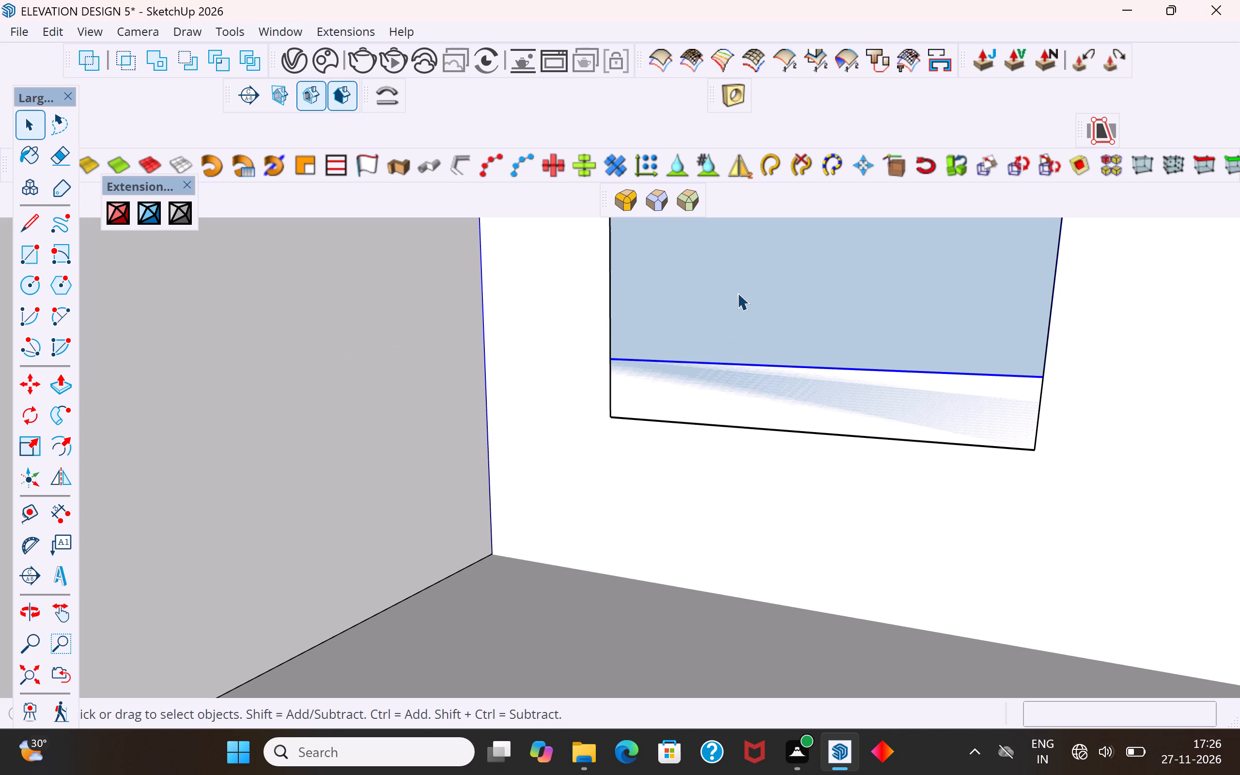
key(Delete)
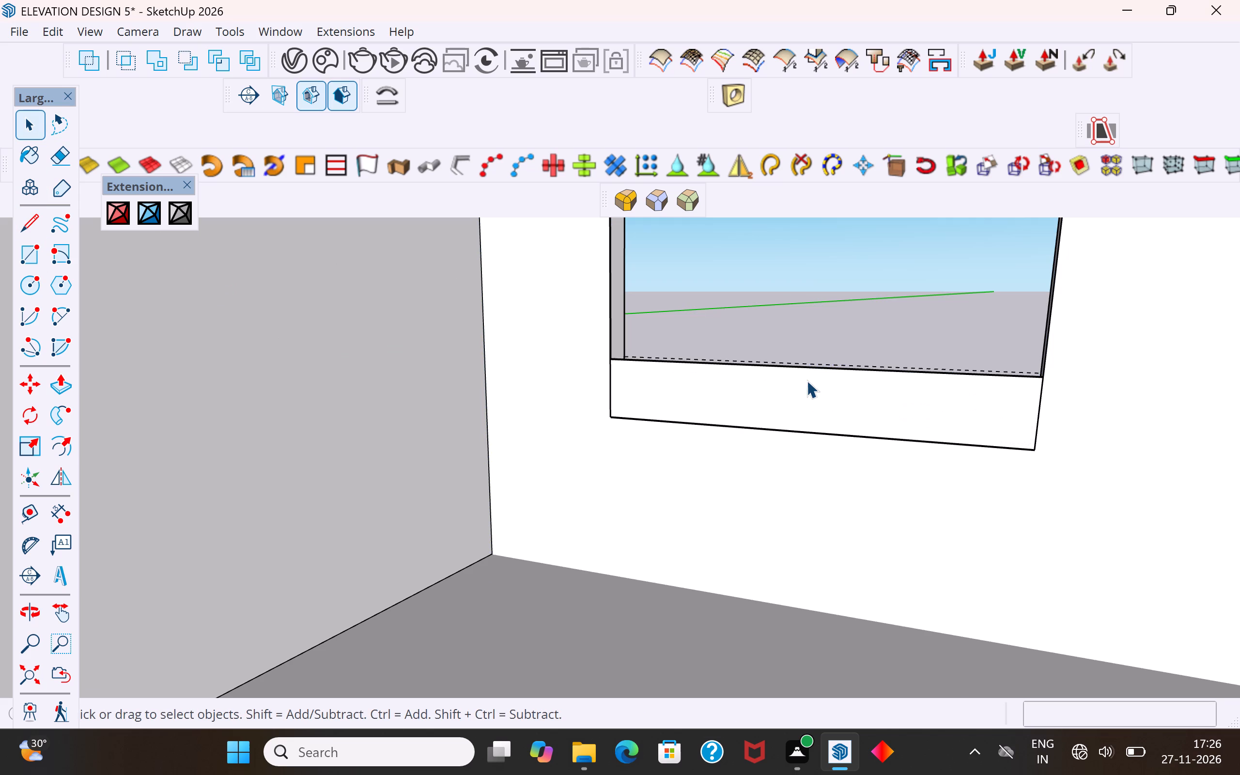
Draw a 5' by about 9 1/4" rectangle below the lower-floor opening on the interior wall, and delete its dividing edge and filling face.
click(789, 385)
double_click(788, 399)
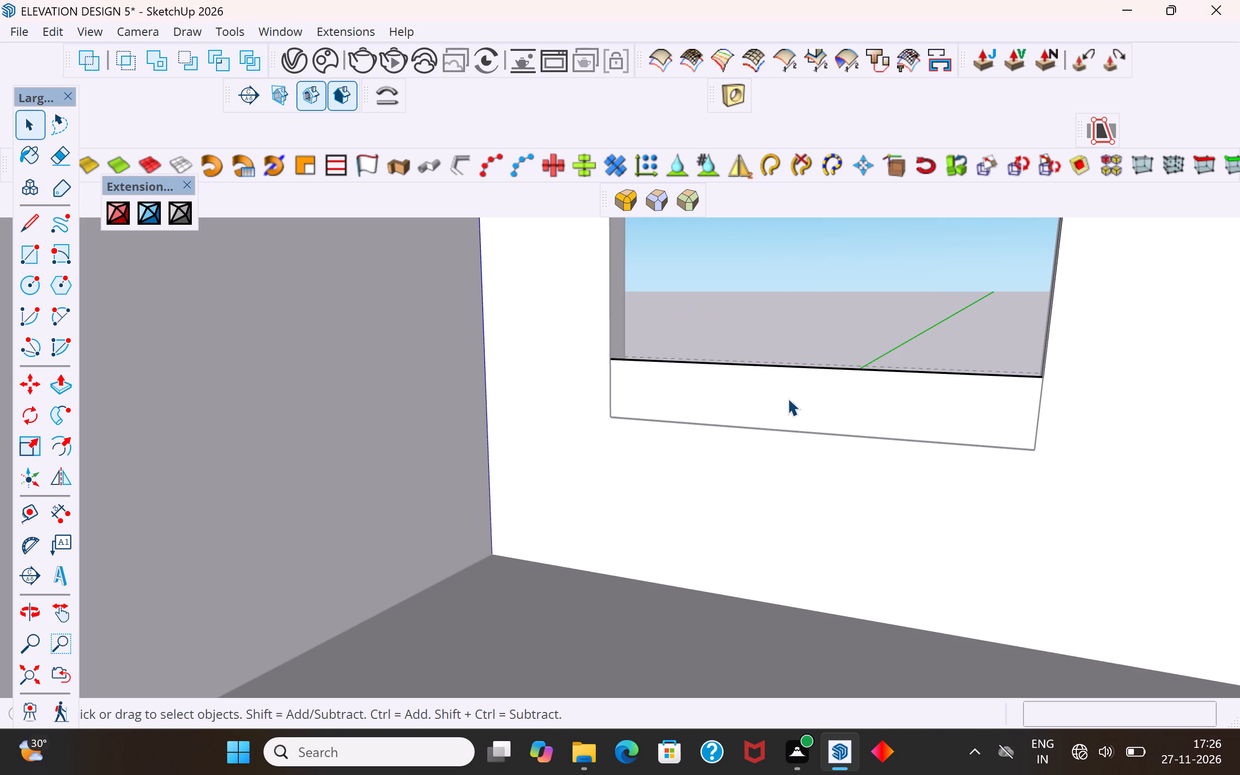
click(788, 398)
click(35, 244)
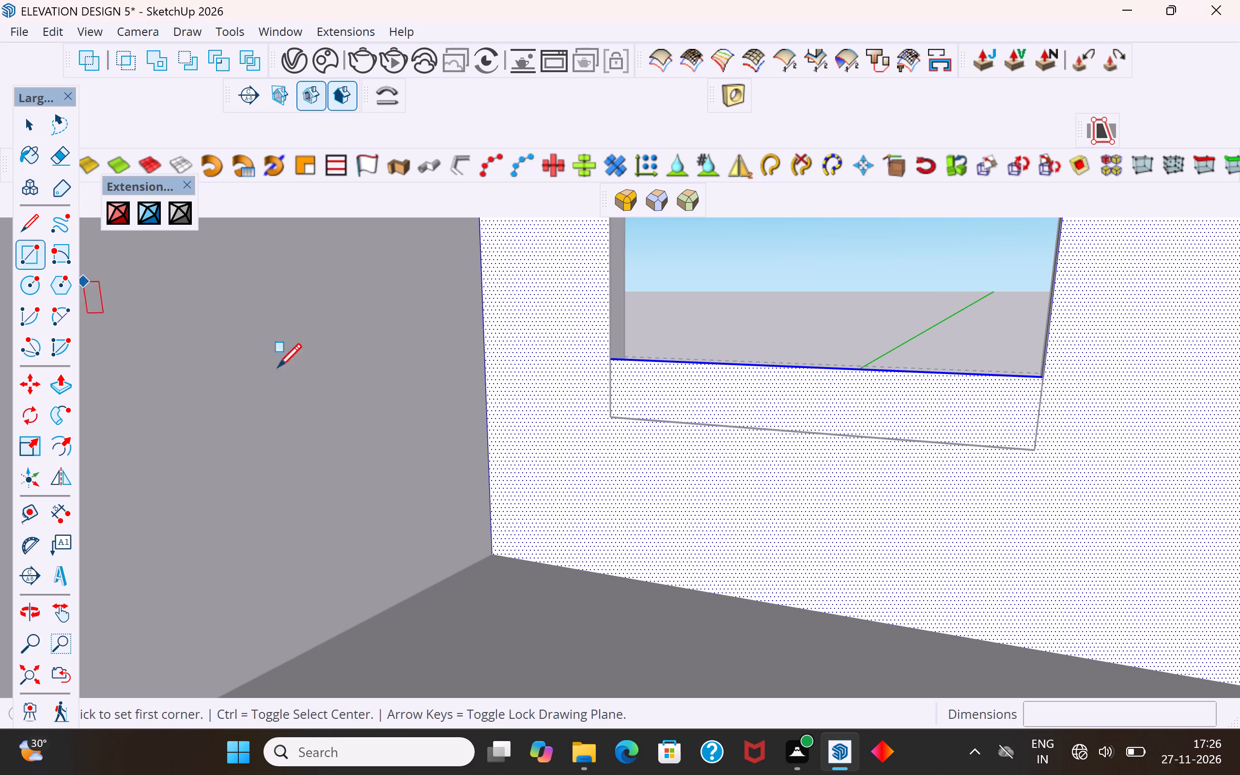
click(1030, 453)
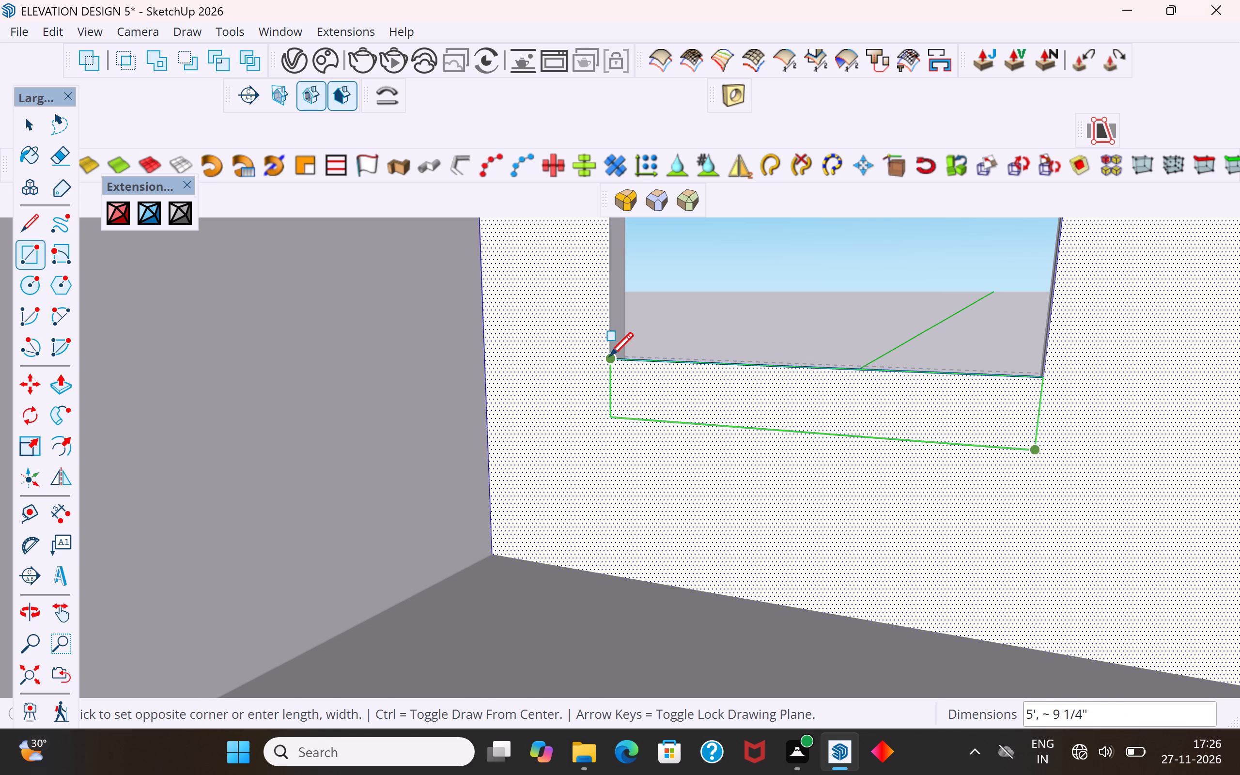
click(609, 360)
click(24, 127)
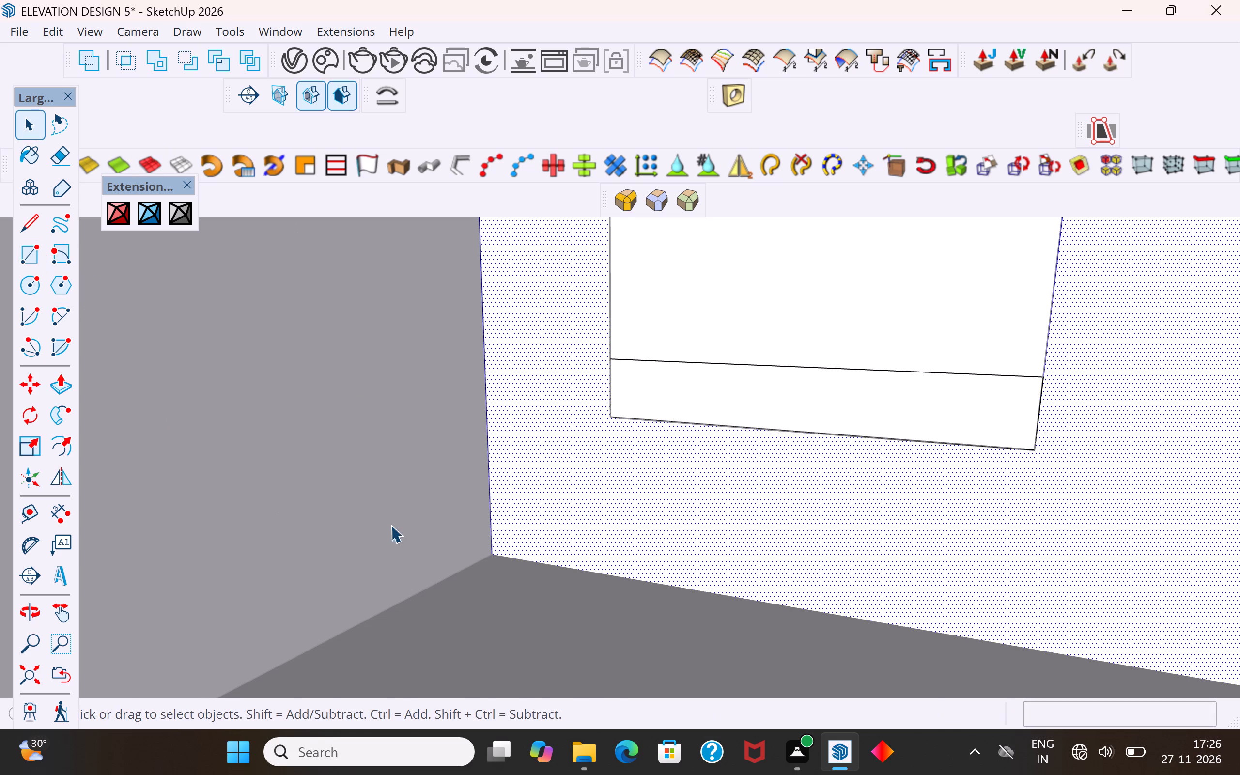
click(675, 360)
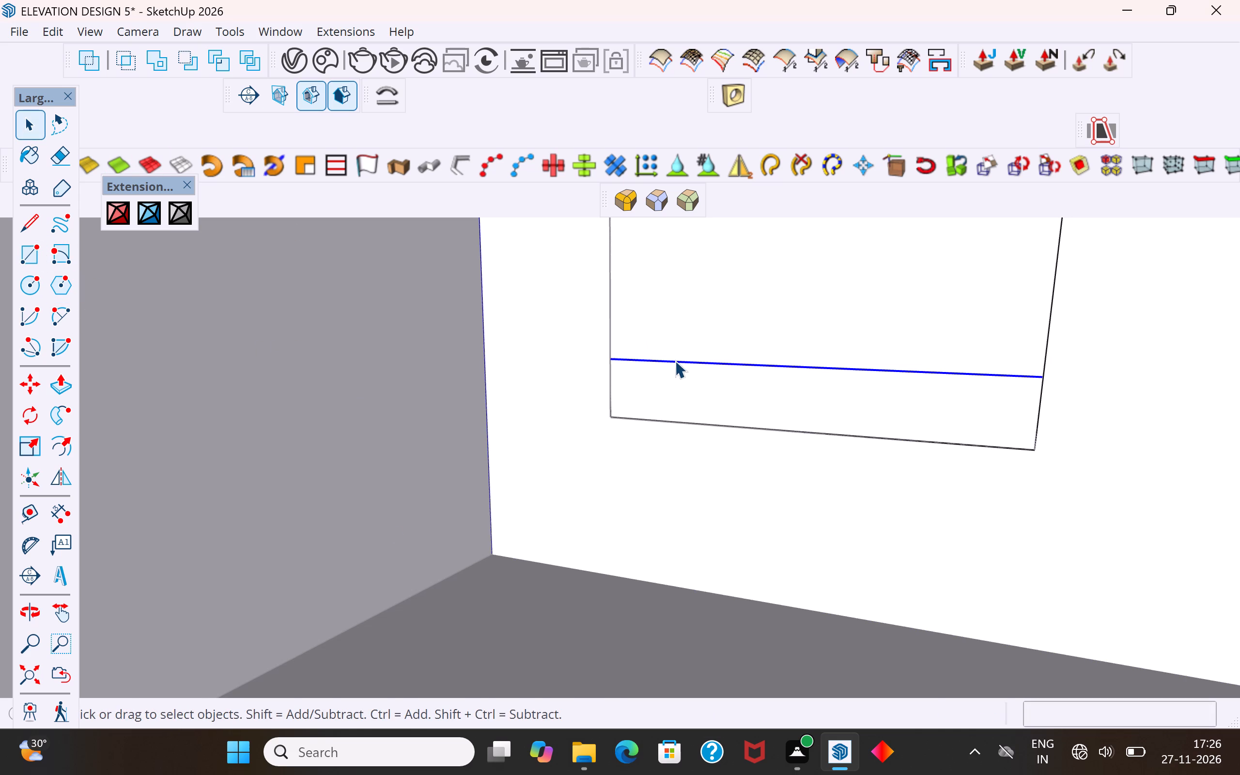
key(Delete)
click(741, 360)
key(Delete)
scroll(666, 434, down, 10)
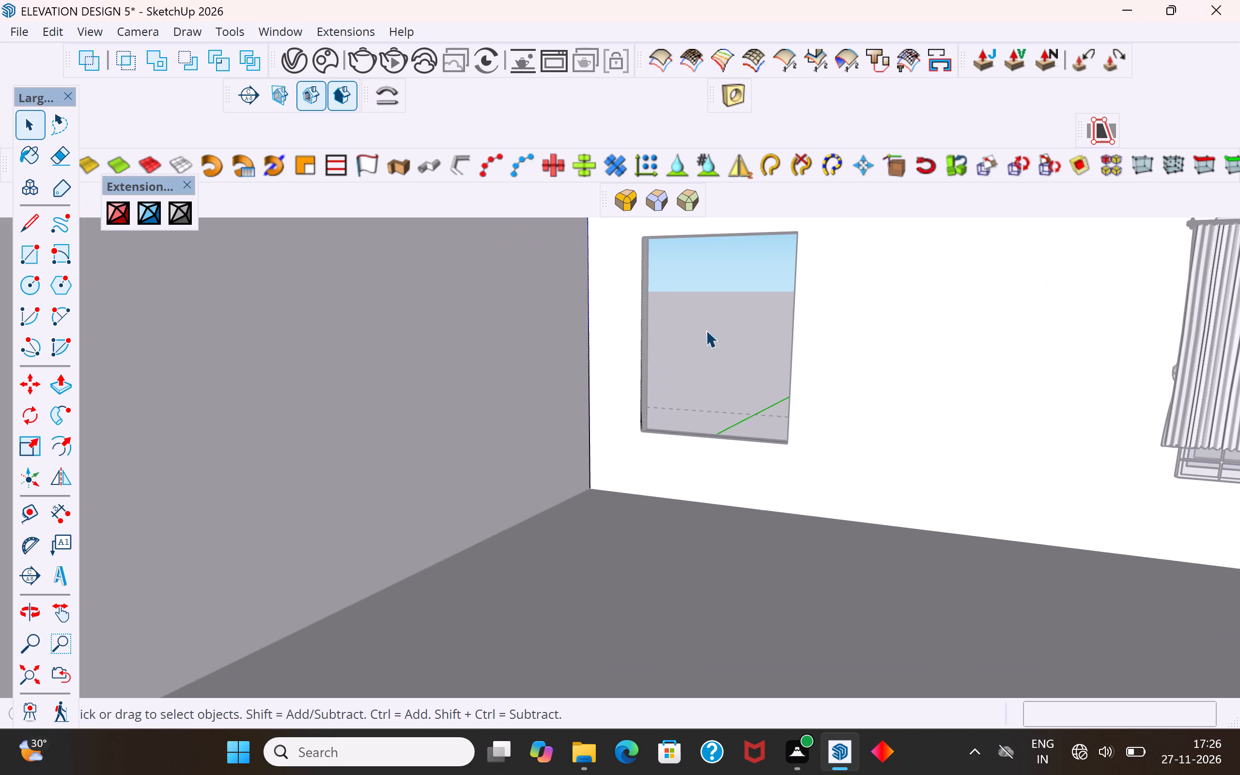
click(706, 330)
scroll(596, 444, down, 6)
scroll(481, 530, down, 5)
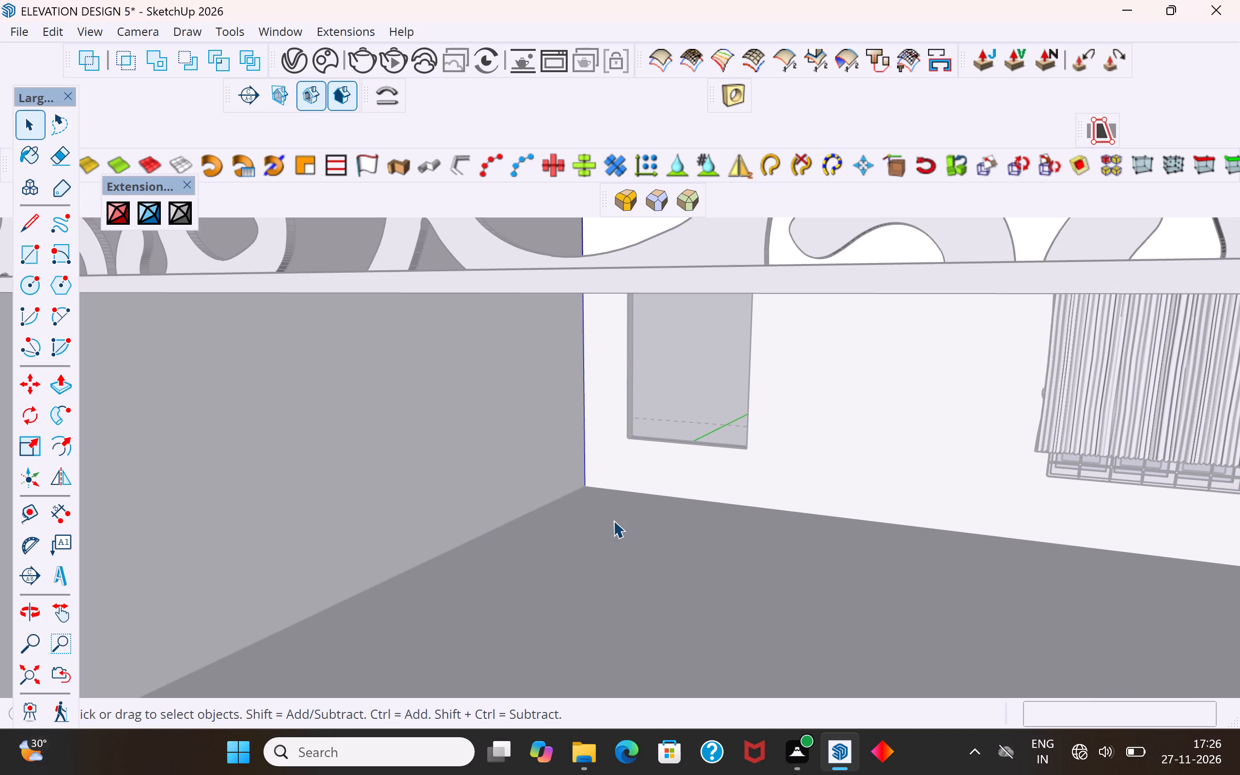
click(653, 372)
scroll(559, 547, down, 6)
scroll(666, 485, down, 20)
scroll(666, 485, down, 6)
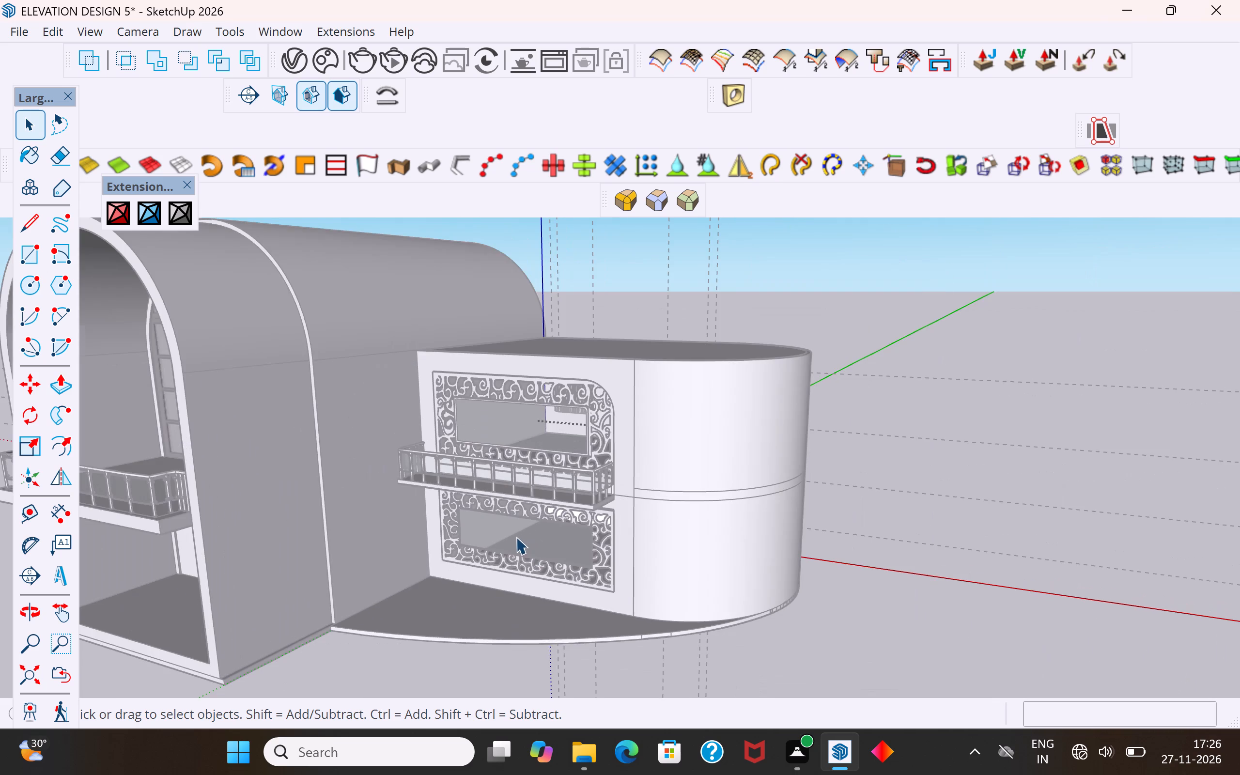
click(977, 619)
Scale the lower-floor ornamental grille upward so its top edge meets the top of the wall opening.
middle_drag(629, 536, 743, 484)
scroll(582, 524, up, 8)
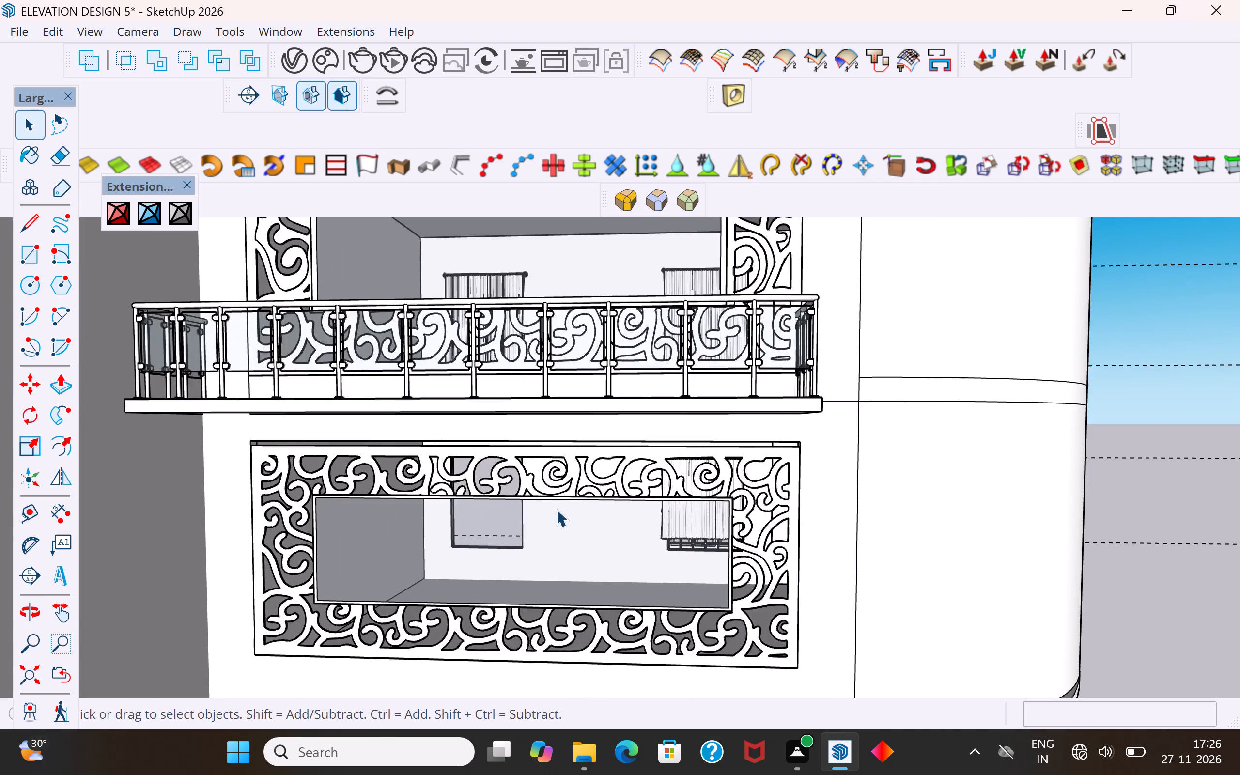
scroll(556, 509, up, 3)
middle_drag(579, 515, 615, 516)
scroll(565, 519, up, 5)
middle_drag(564, 505, 573, 475)
scroll(353, 492, up, 3)
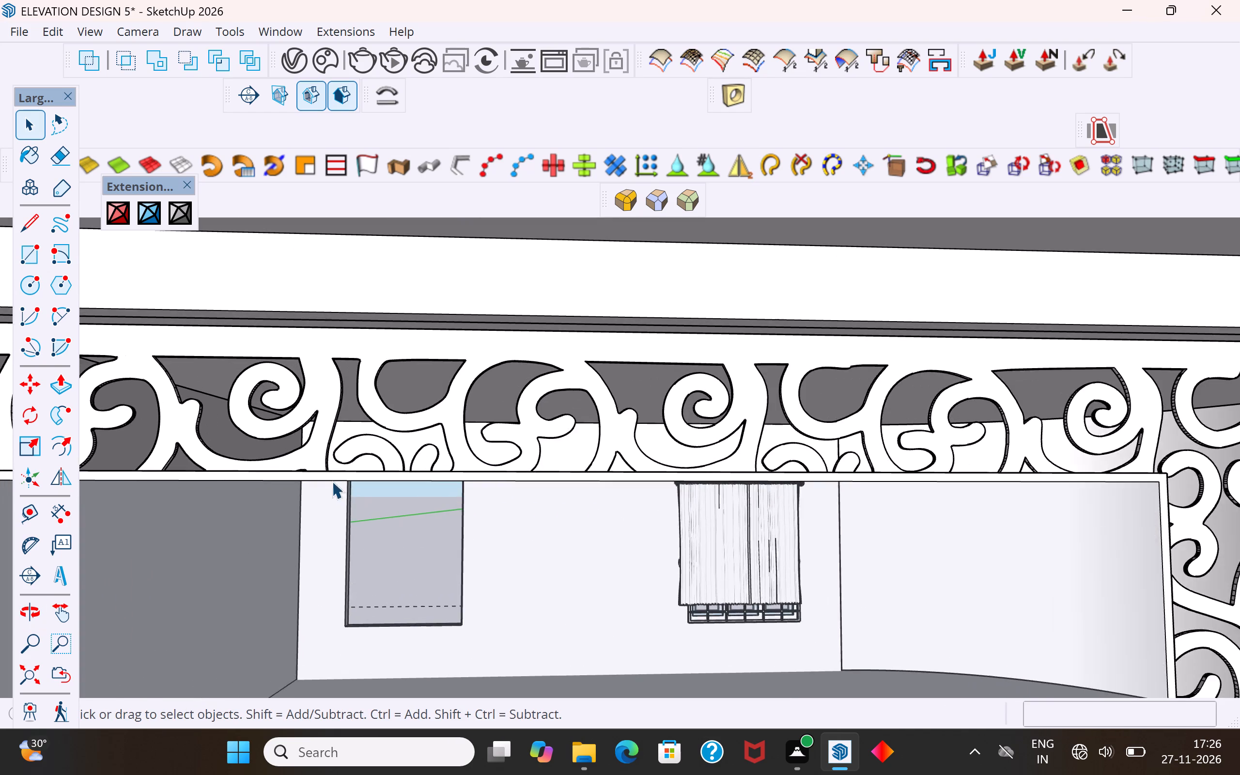
scroll(326, 485, up, 20)
middle_drag(451, 542, 281, 452)
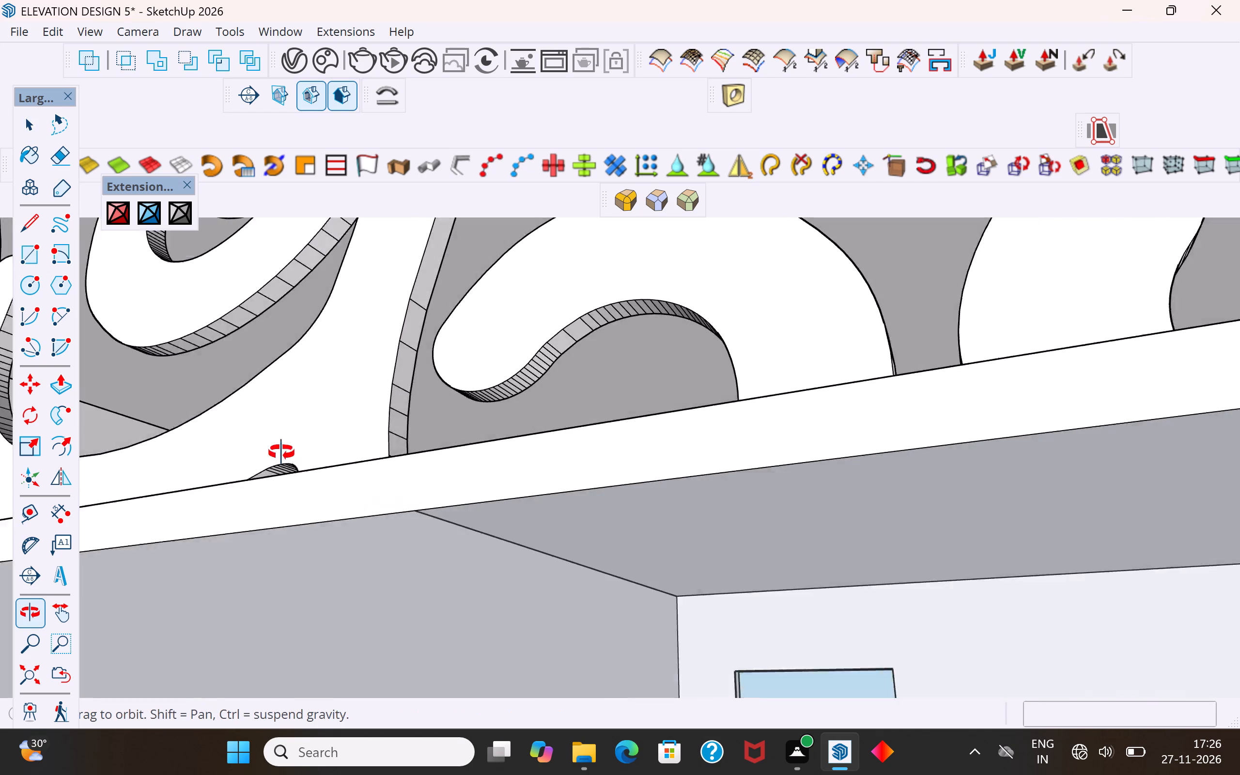
middle_drag(281, 452, 191, 447)
scroll(580, 363, down, 8)
middle_drag(571, 441, 629, 575)
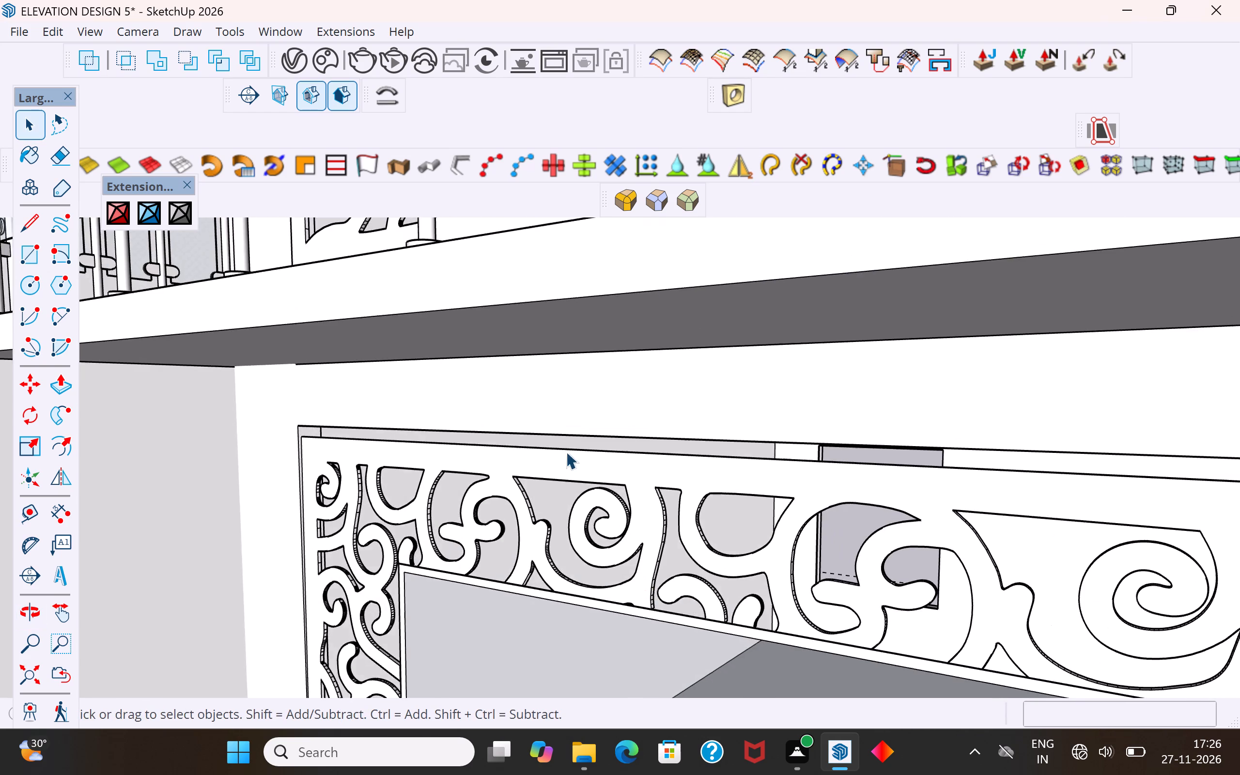
scroll(563, 450, down, 4)
middle_drag(538, 484, 583, 480)
click(554, 455)
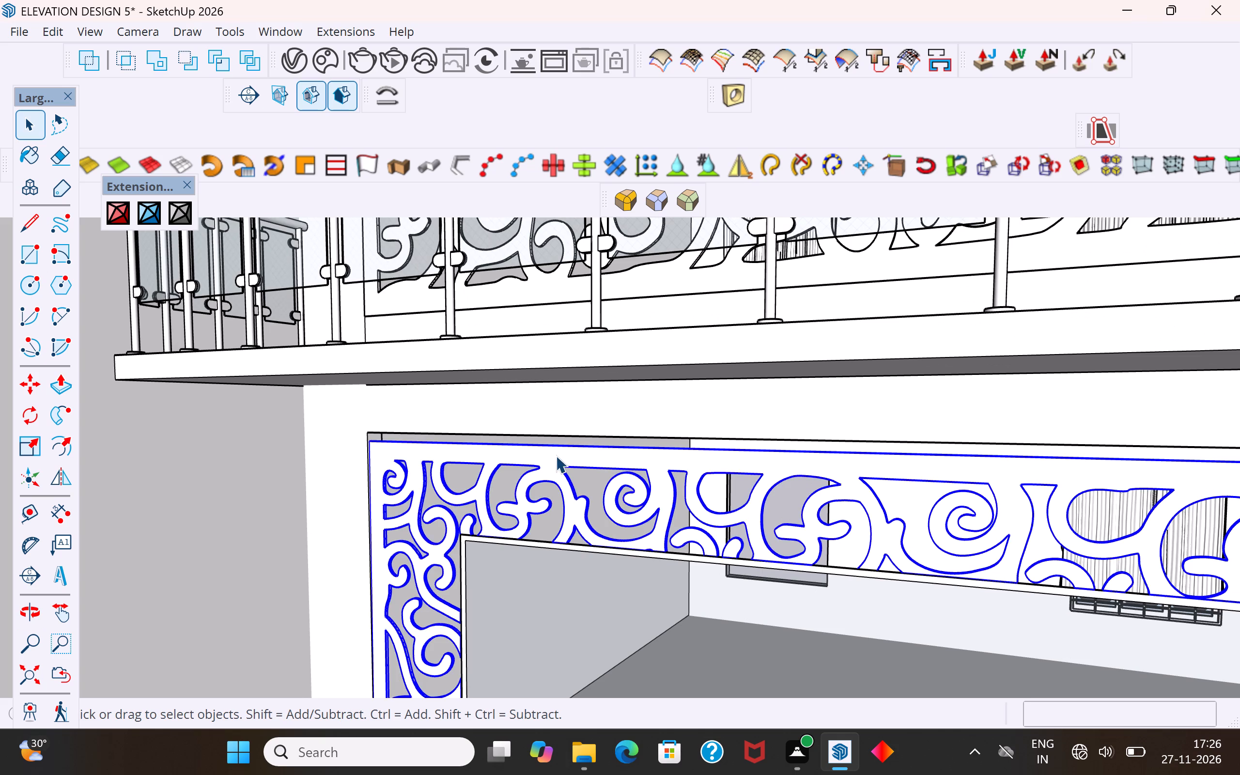
key(s)
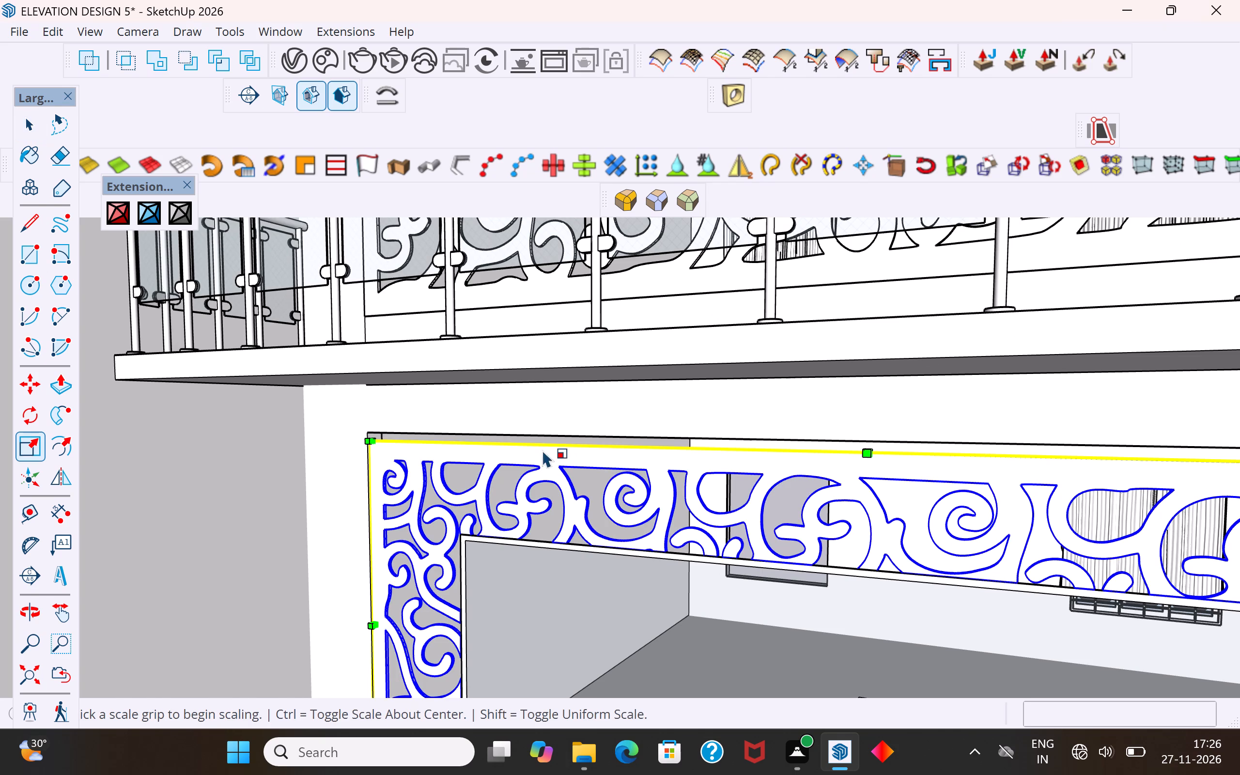
scroll(863, 437, up, 13)
scroll(866, 472, down, 4)
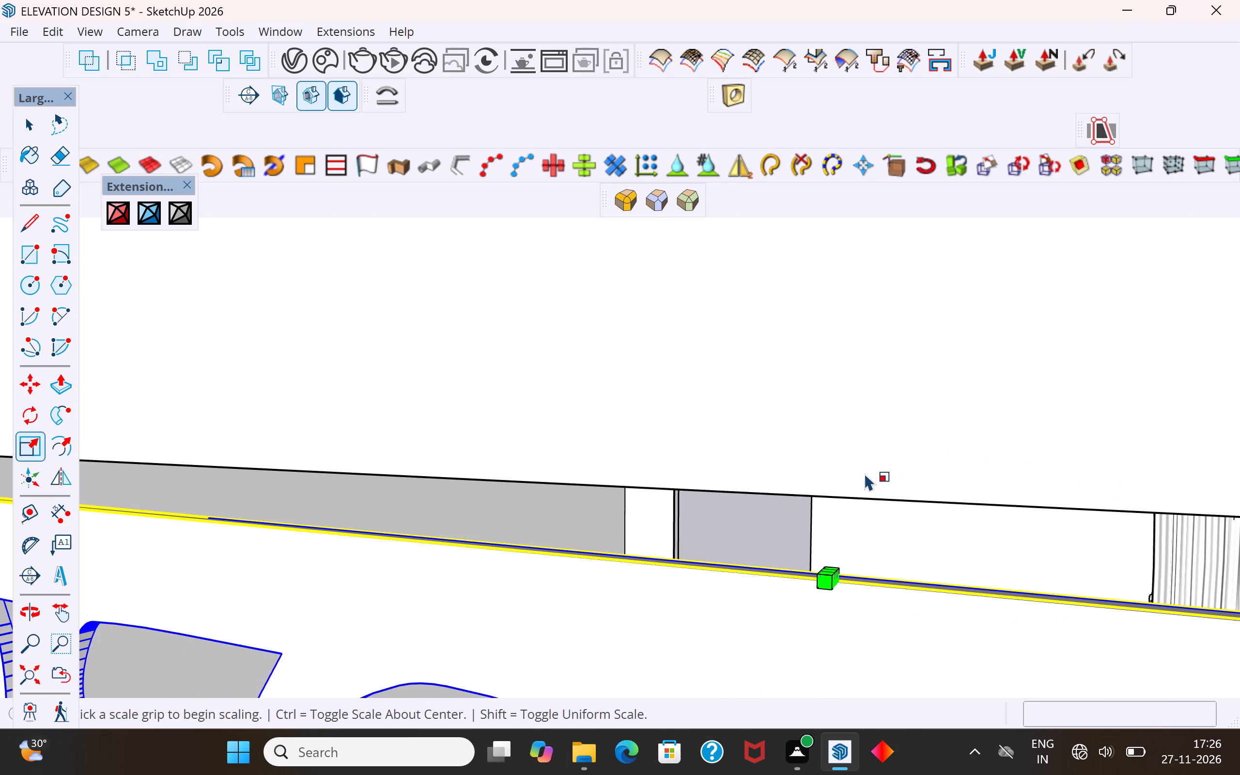
click(825, 574)
click(821, 498)
scroll(646, 502, down, 7)
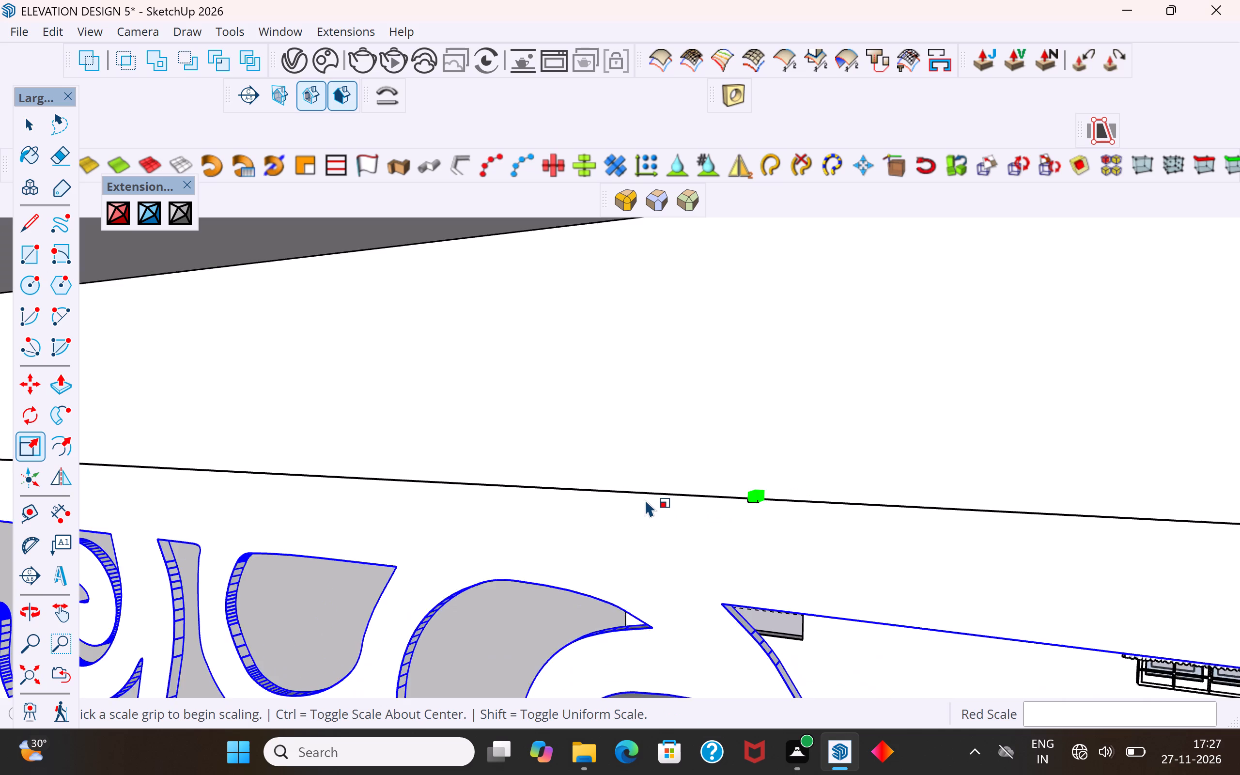
scroll(645, 499, down, 17)
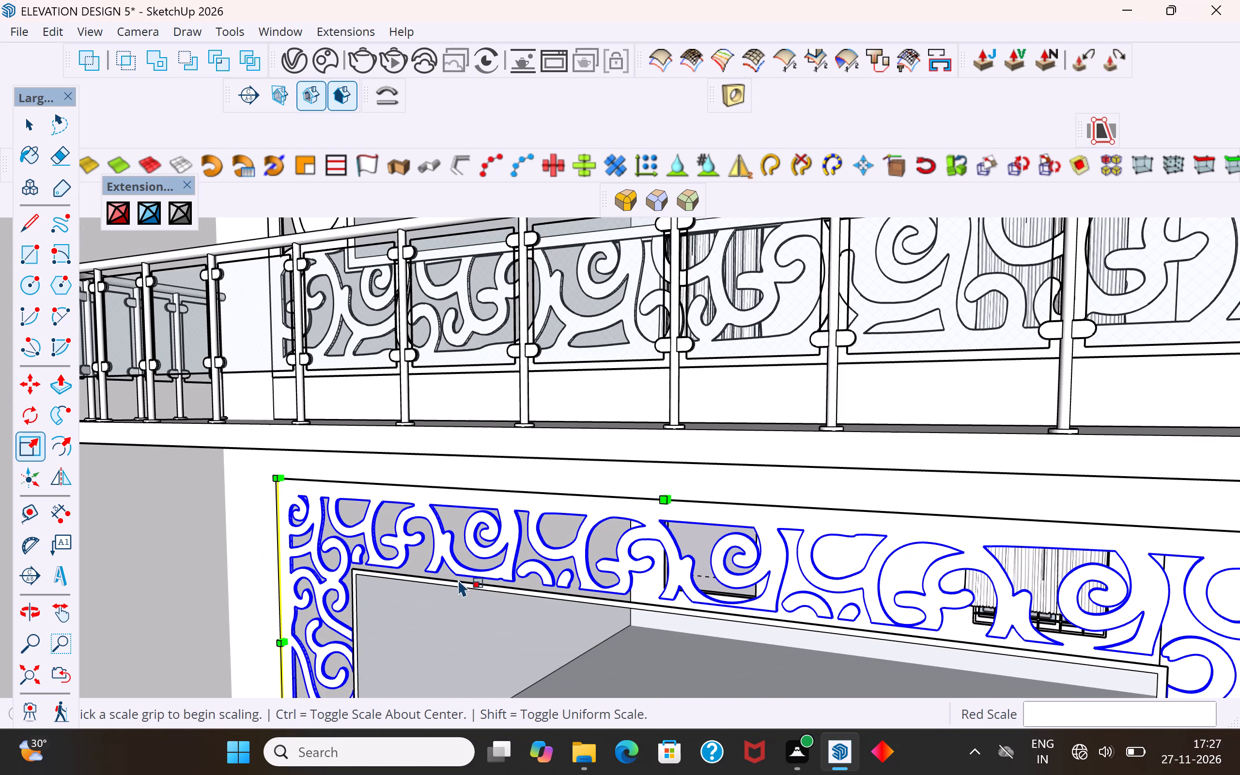
scroll(559, 475, down, 5)
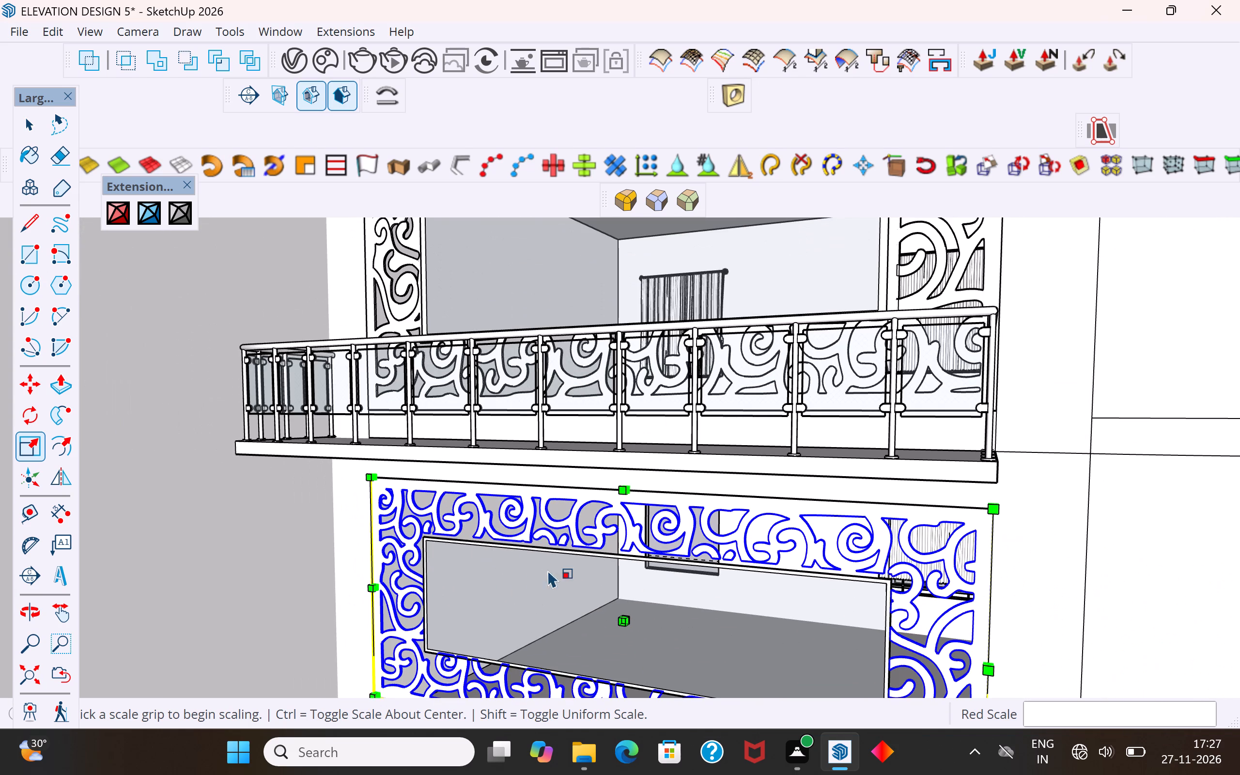
click(30, 121)
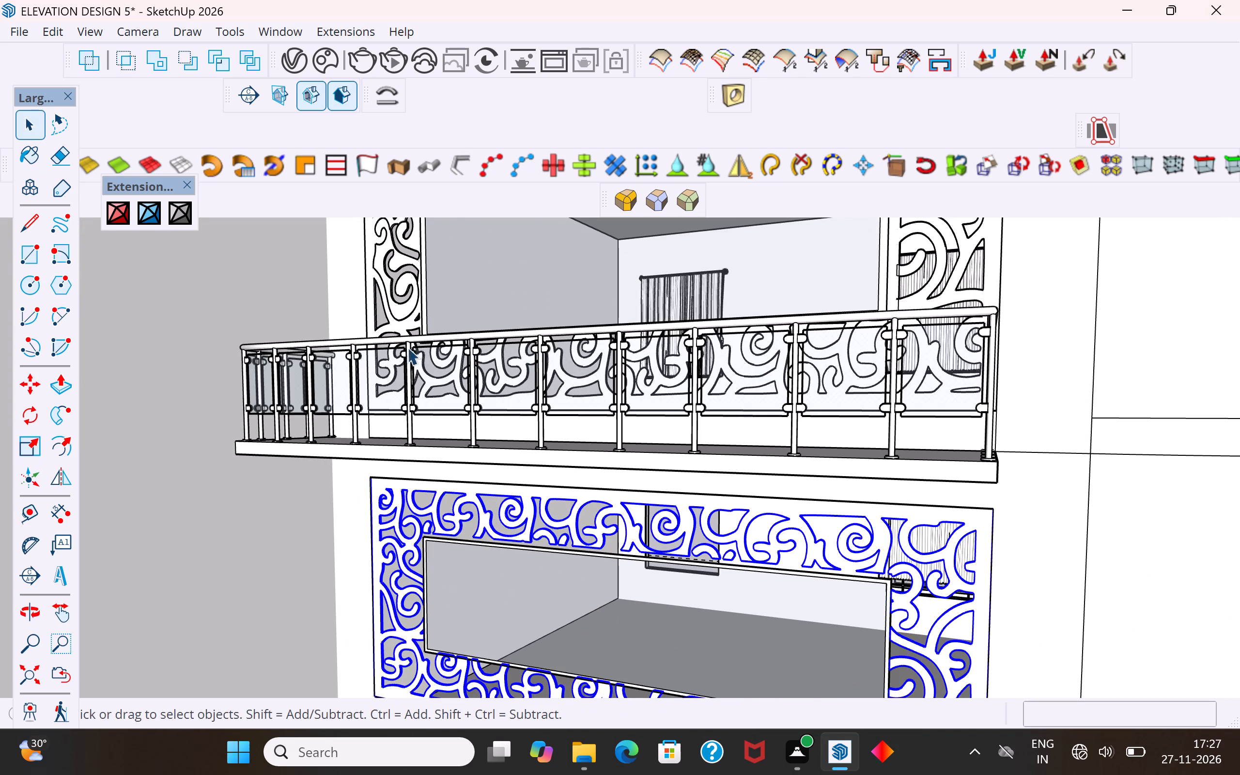
scroll(532, 426, down, 6)
click(1140, 508)
Scale the glazed inner frame of the lower-floor grille upward by about 1.03 to meet the scrollwork's lower edge.
scroll(631, 545, up, 2)
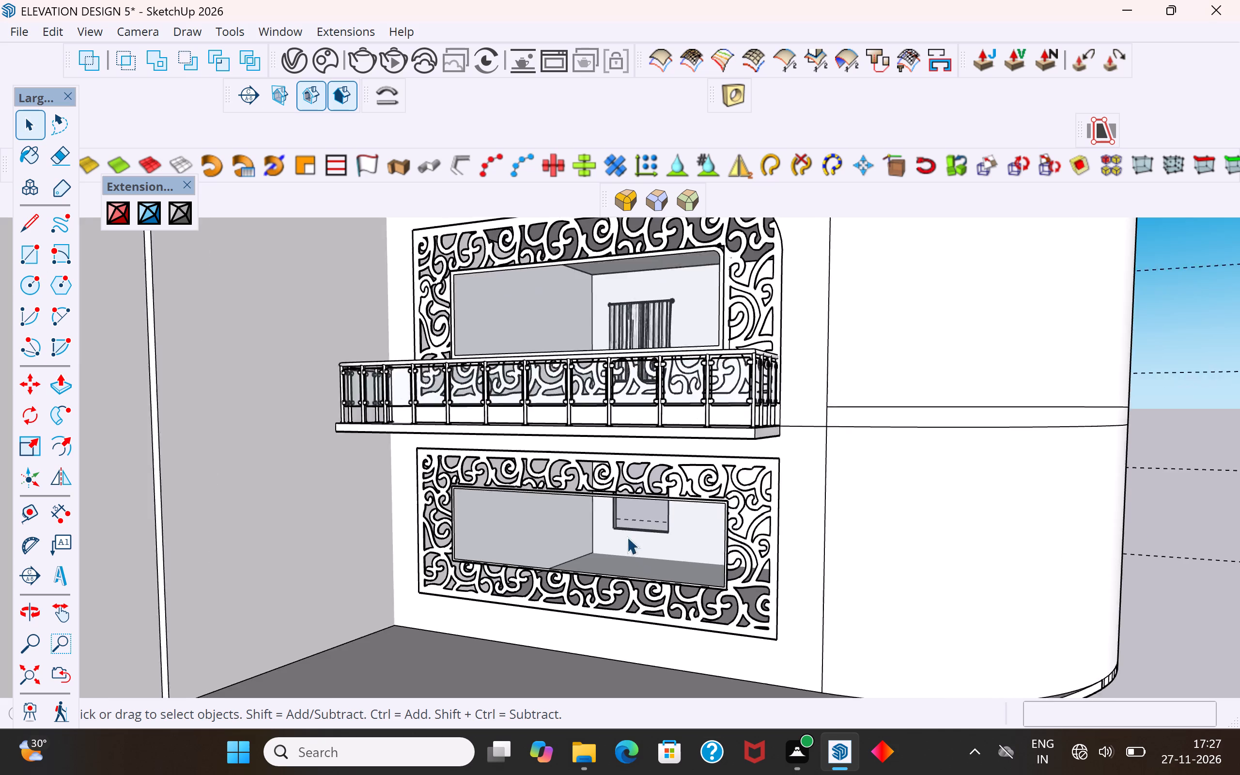
scroll(627, 537, up, 2)
scroll(574, 469, up, 9)
click(552, 543)
scroll(562, 497, up, 4)
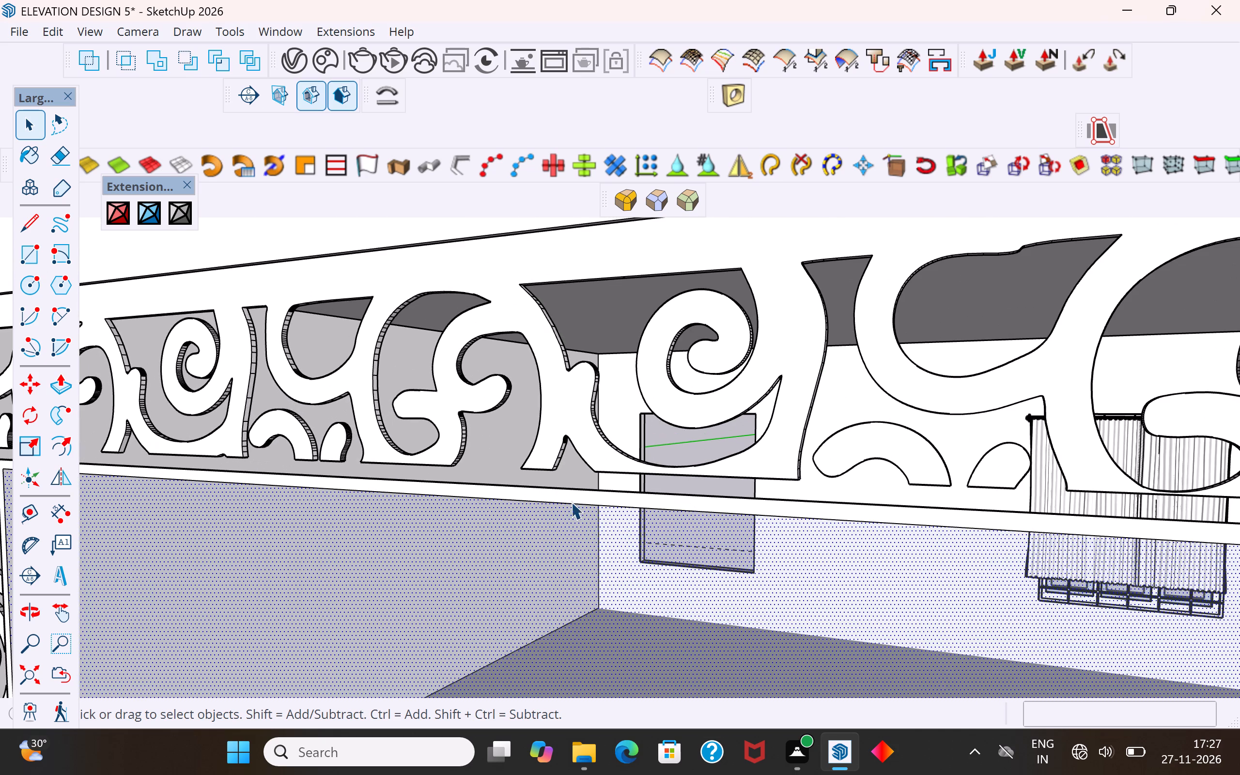
shift+click(585, 498)
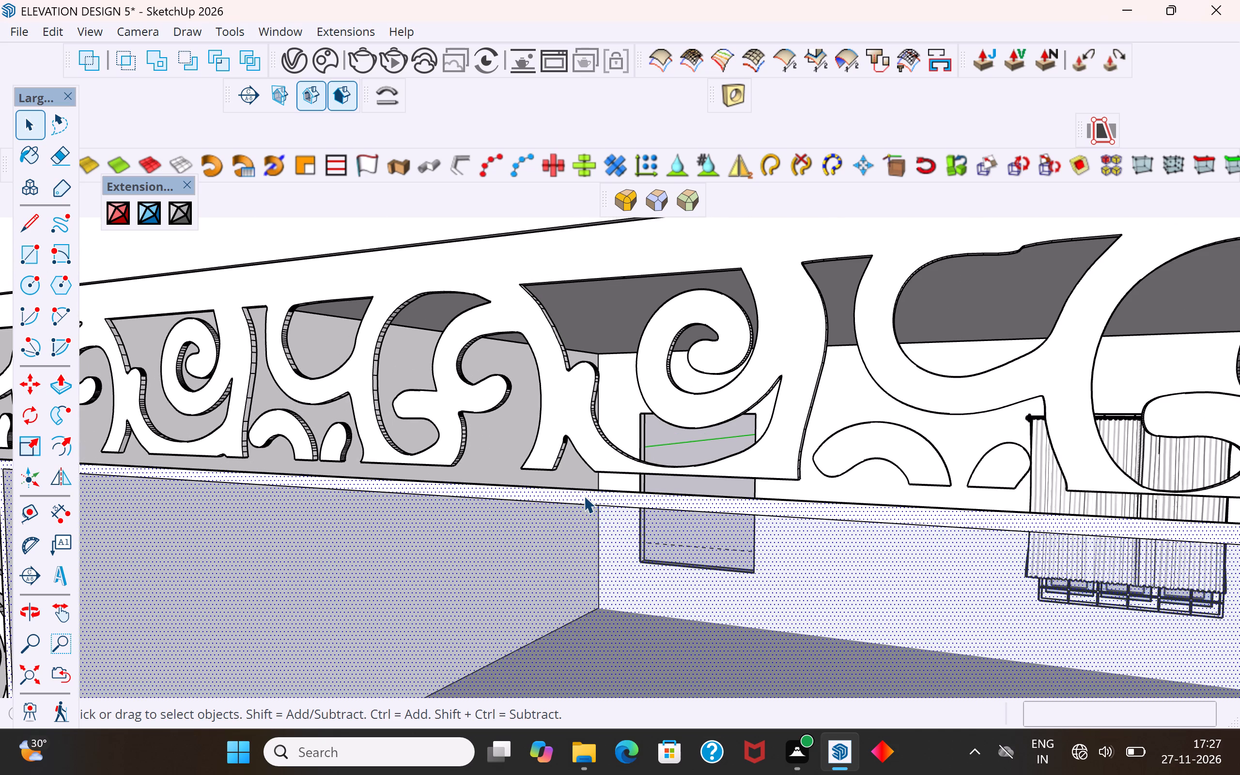
key(s)
scroll(534, 477, up, 5)
scroll(533, 494, down, 3)
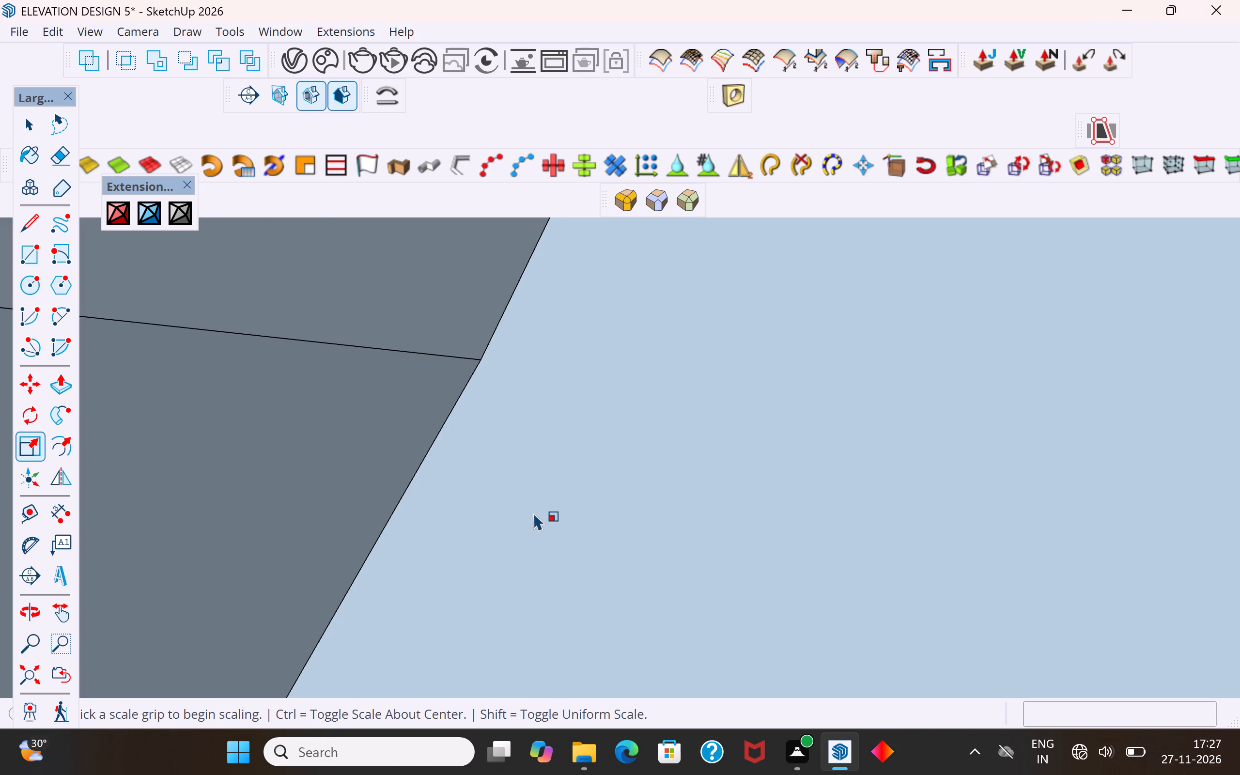
scroll(507, 499, down, 5)
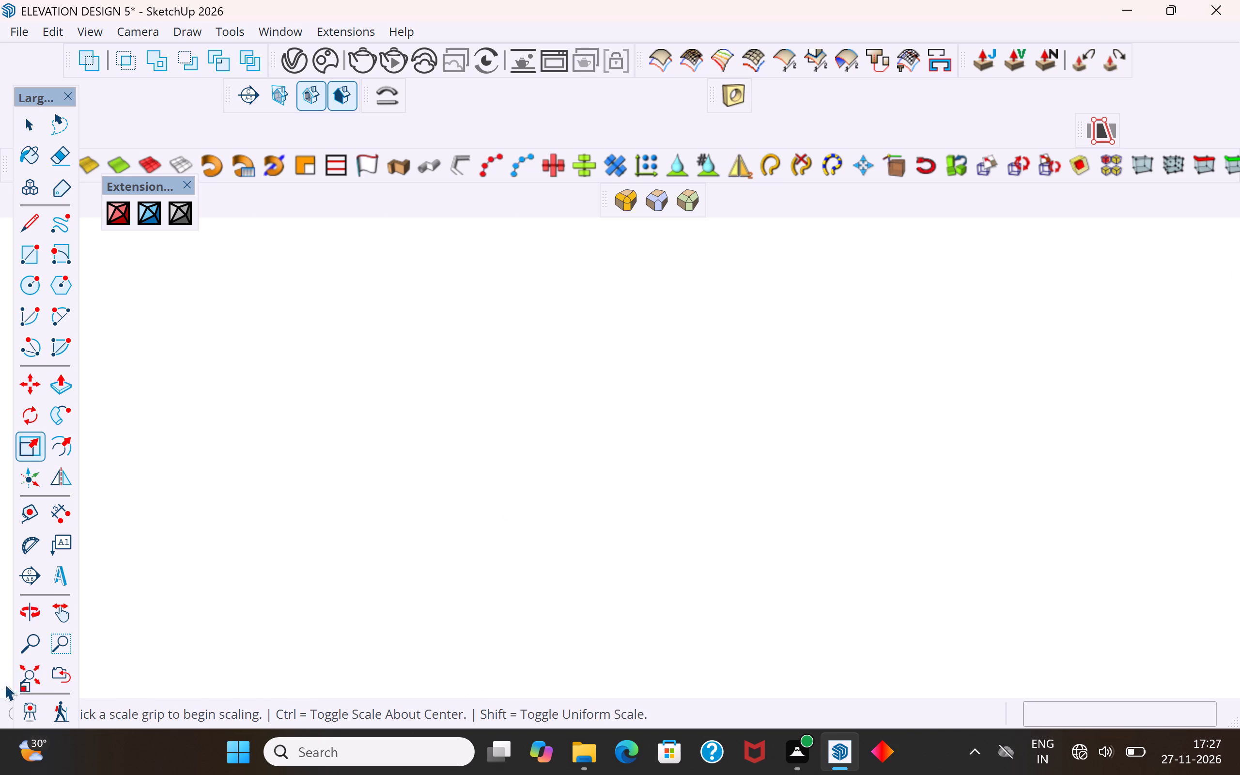
click(26, 676)
scroll(298, 460, up, 4)
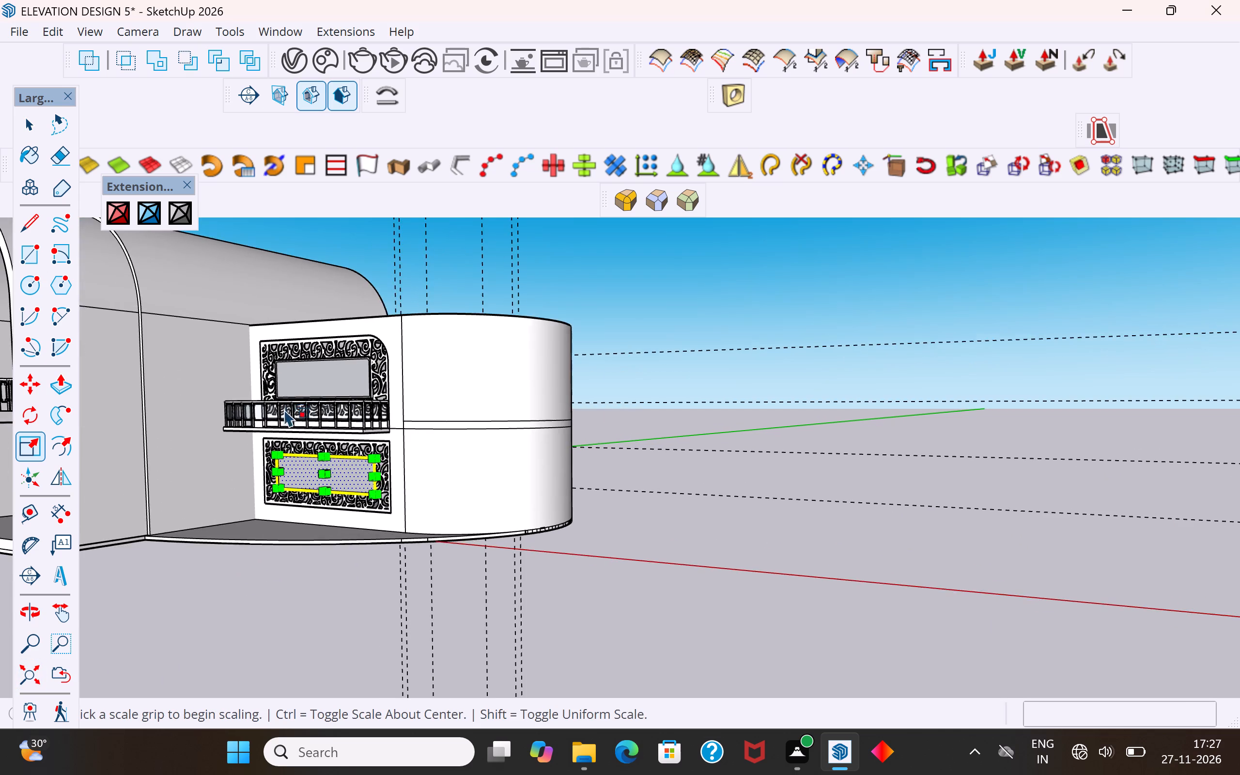
scroll(288, 416, up, 20)
scroll(288, 416, up, 6)
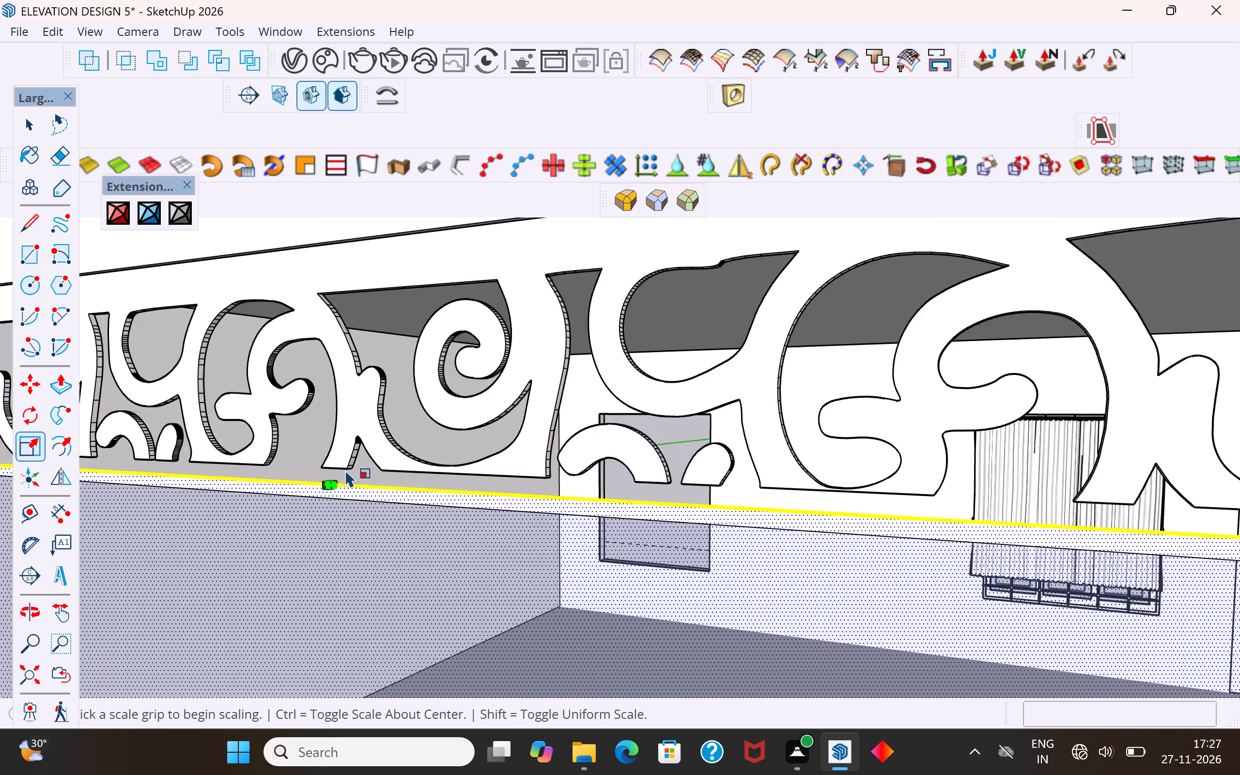
scroll(345, 470, up, 6)
click(324, 488)
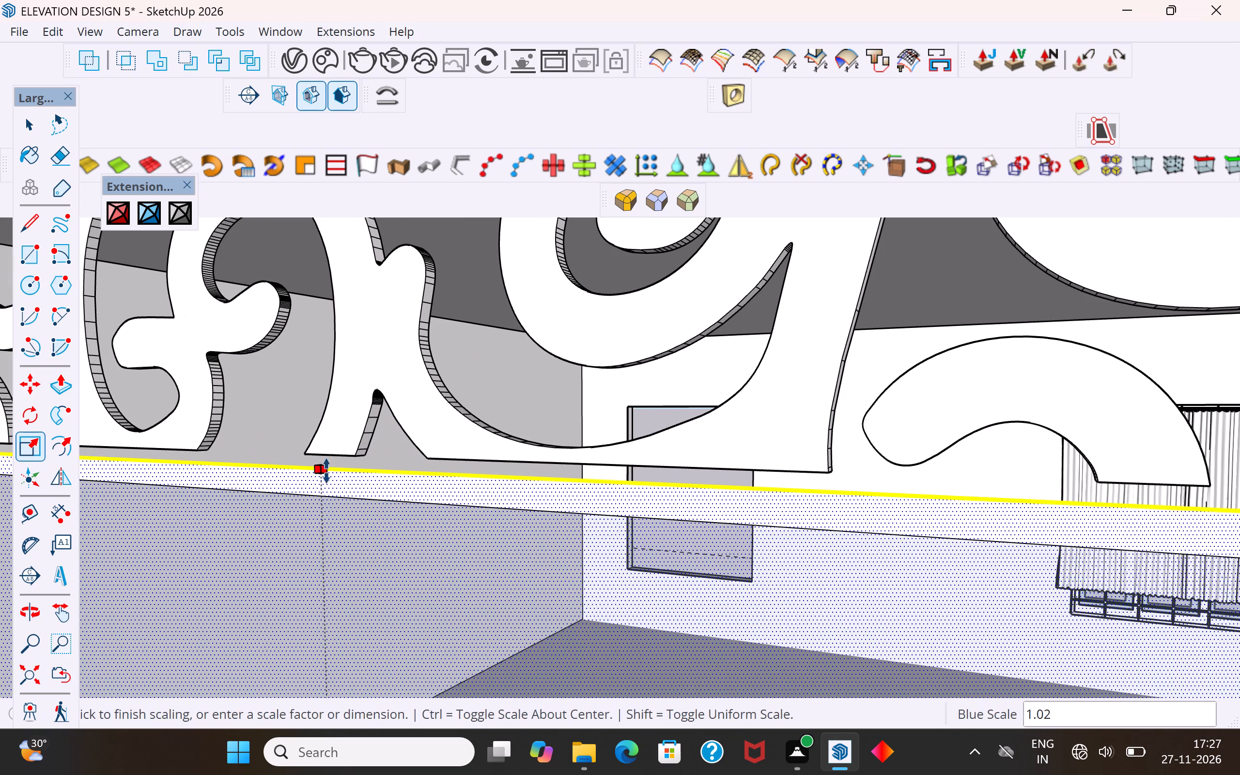
click(327, 458)
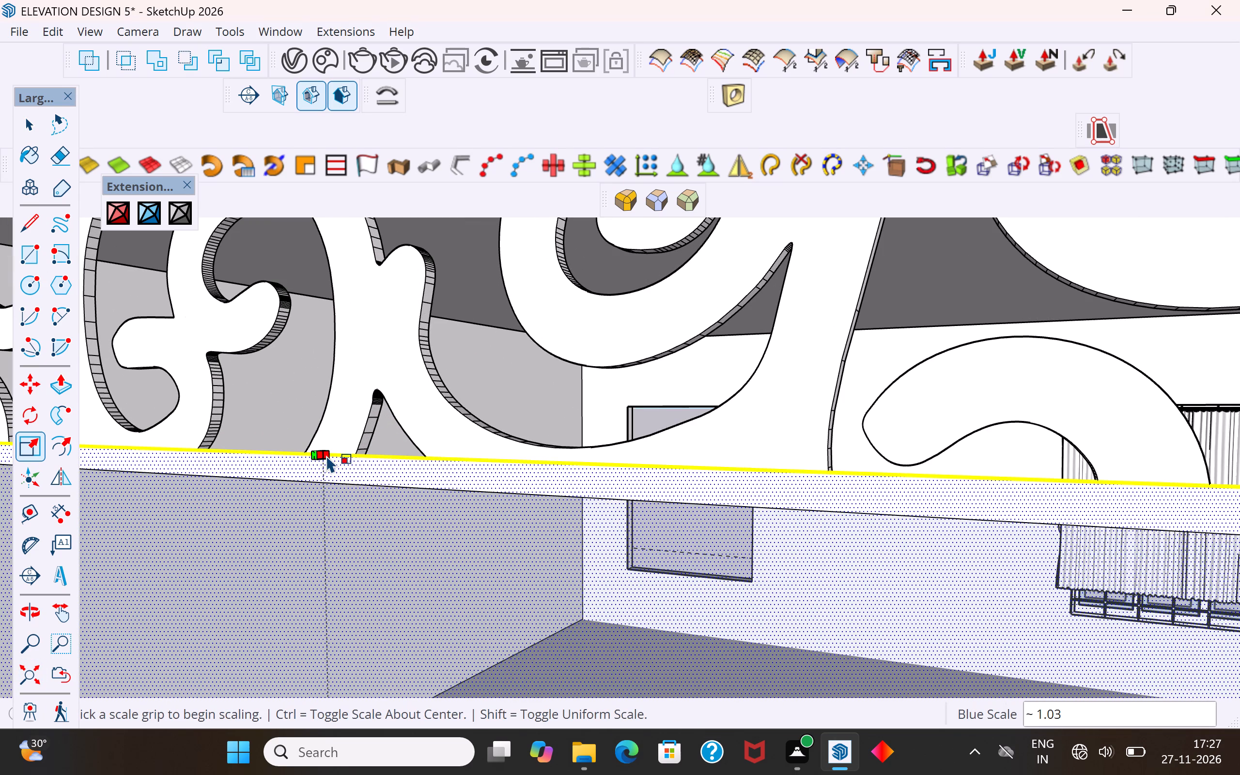
scroll(316, 479, down, 19)
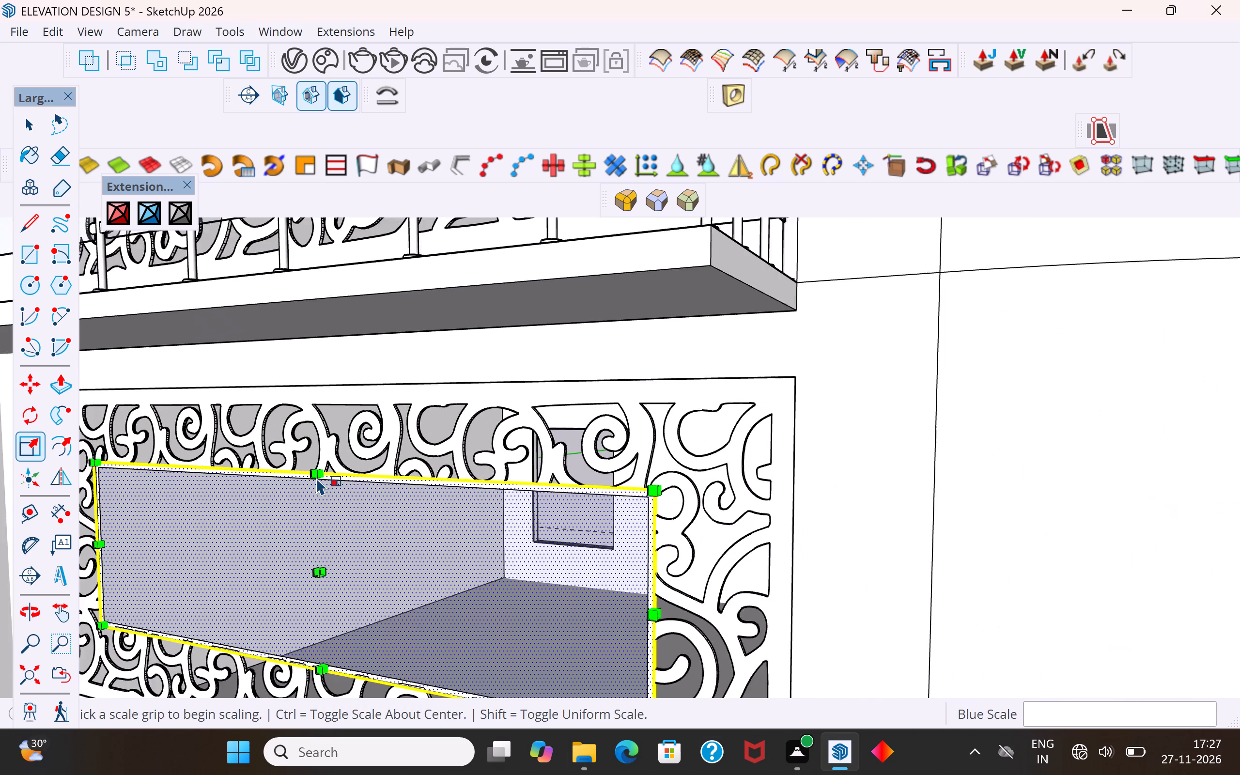
click(31, 126)
scroll(389, 490, down, 4)
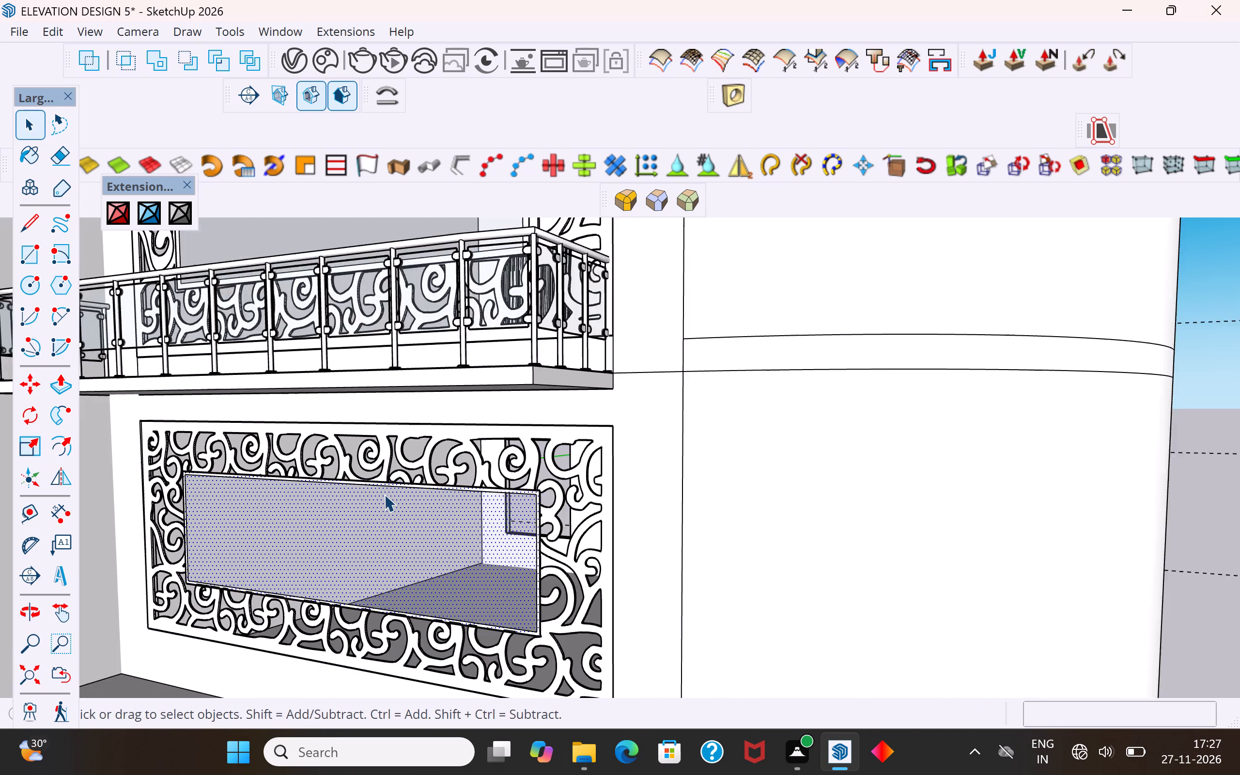
scroll(384, 494, down, 8)
click(887, 558)
Examine the nested inner frame and glazing of the upper-floor ornamental grille.
middle_drag(713, 526, 873, 590)
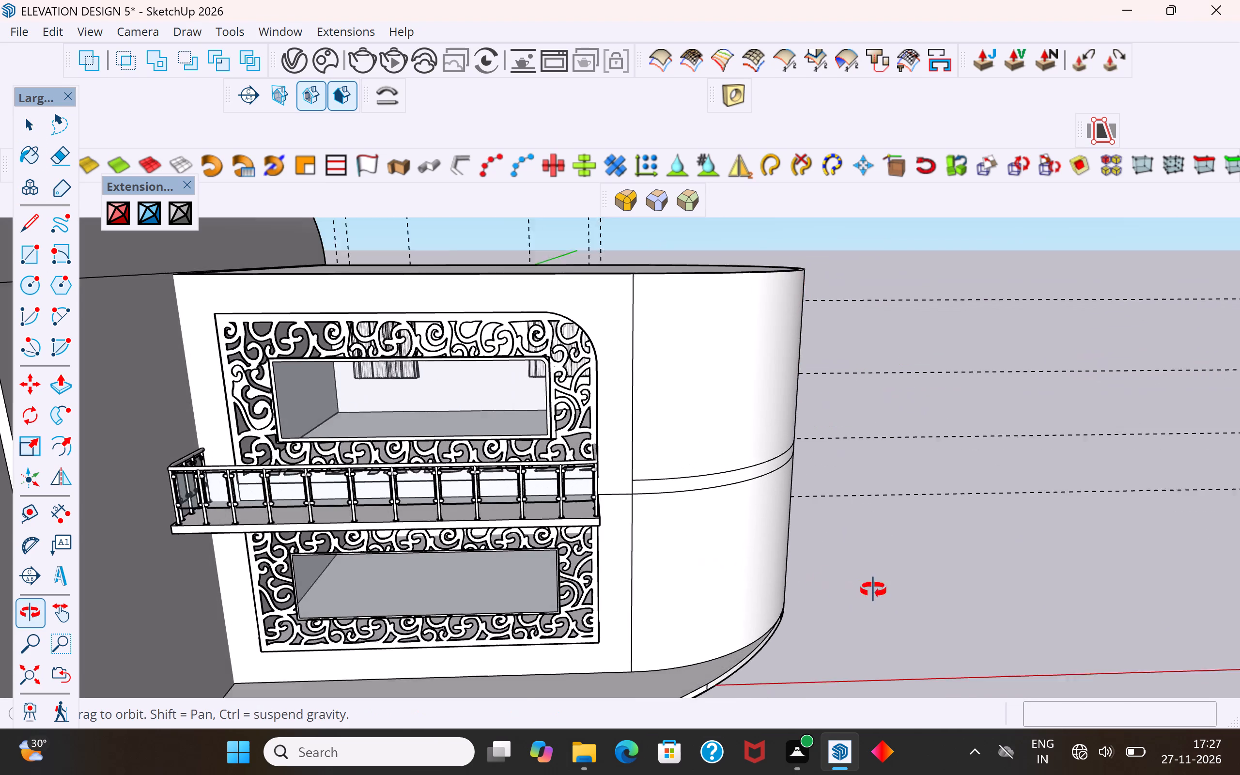
middle_drag(873, 590, 892, 593)
click(469, 400)
triple_click(467, 403)
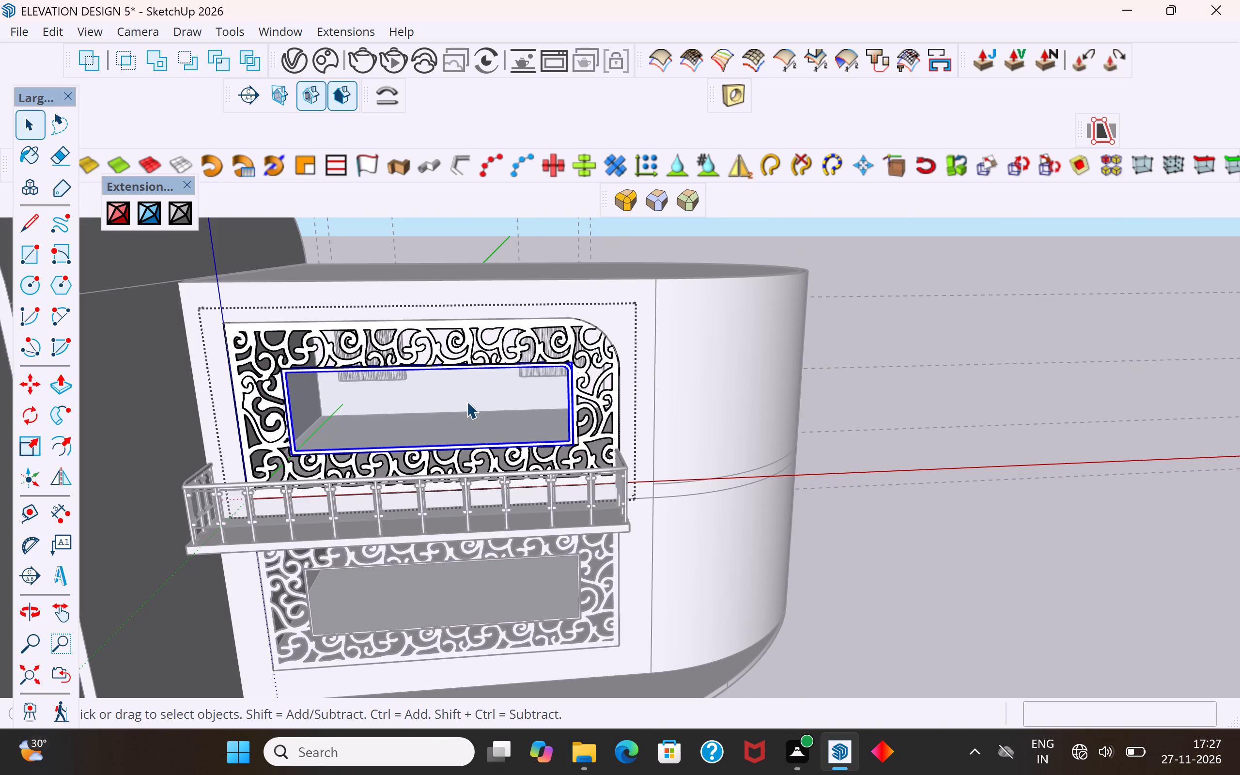
click(470, 403)
click(470, 403)
triple_click(468, 401)
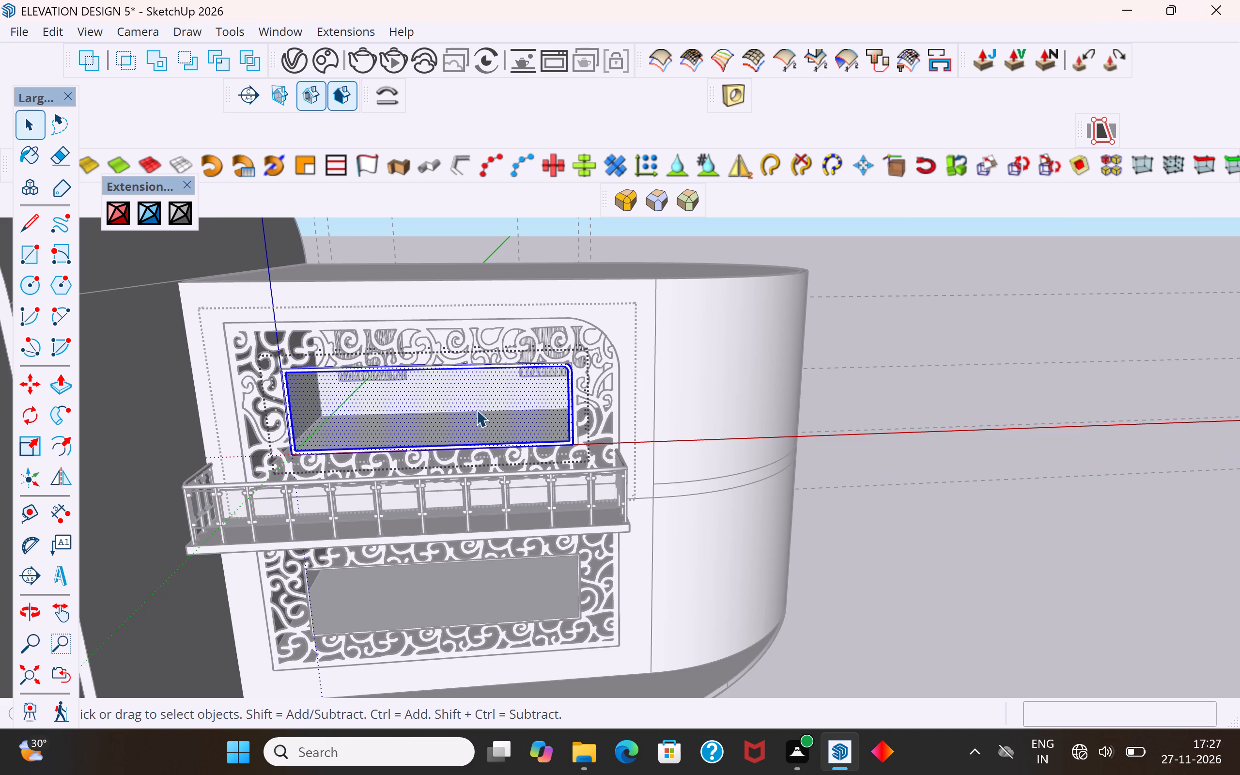
click(928, 592)
scroll(920, 575, down, 6)
click(984, 589)
middle_drag(987, 586, 737, 497)
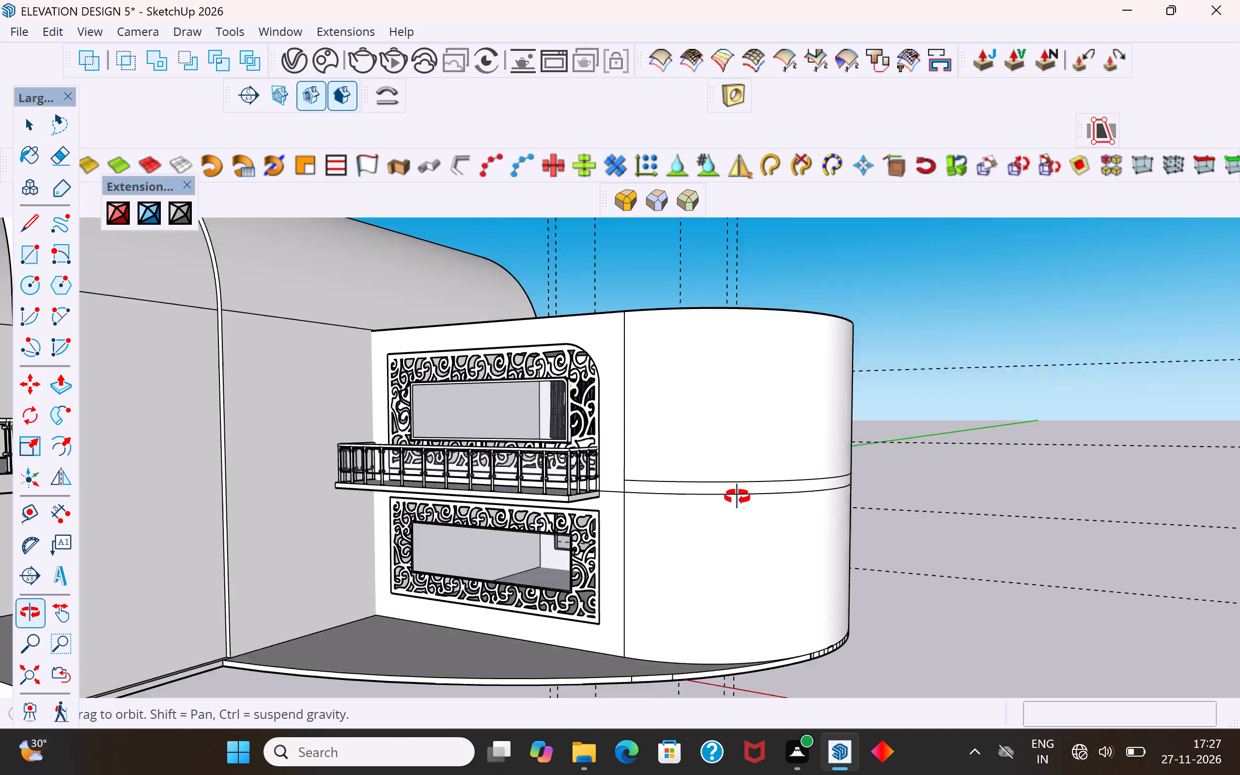
Unhide all hidden objects in the model, including the window unit in the rear wall's lower-floor opening.
middle_drag(737, 497, 749, 699)
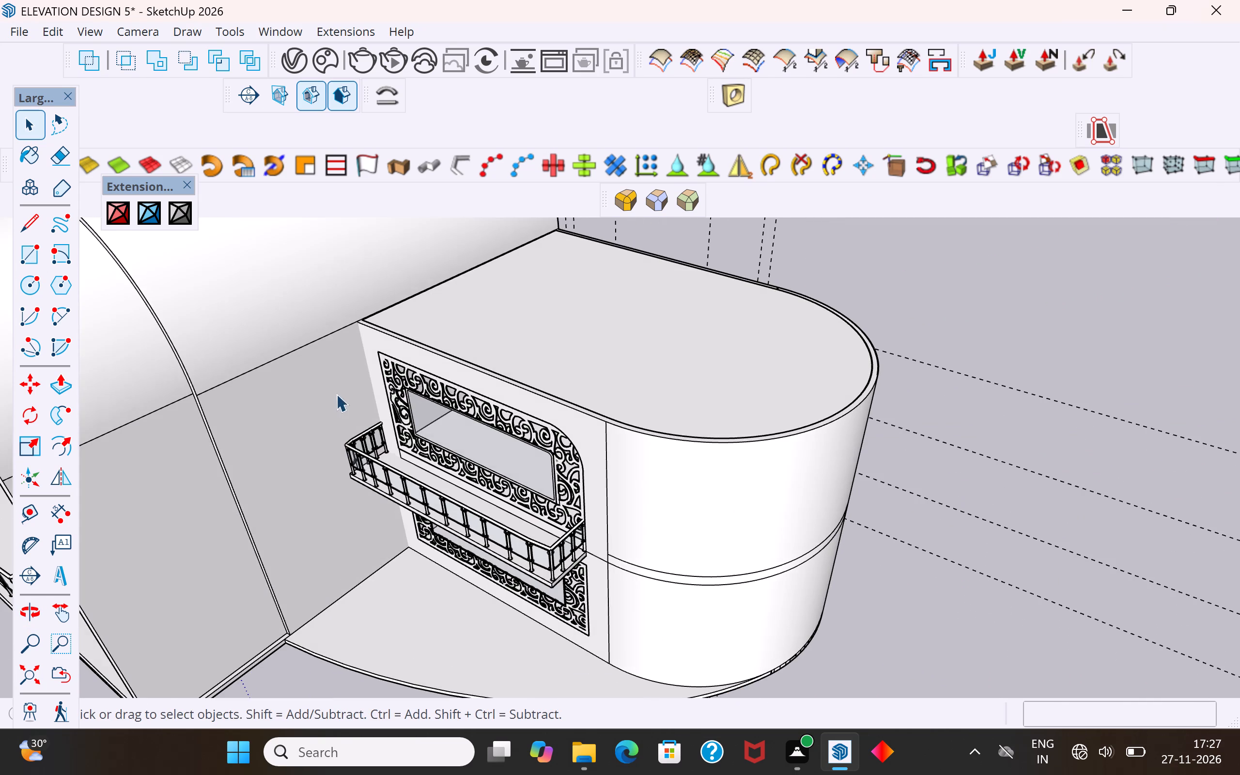
scroll(336, 394, down, 12)
middle_drag(544, 479, 0, 500)
scroll(709, 351, up, 4)
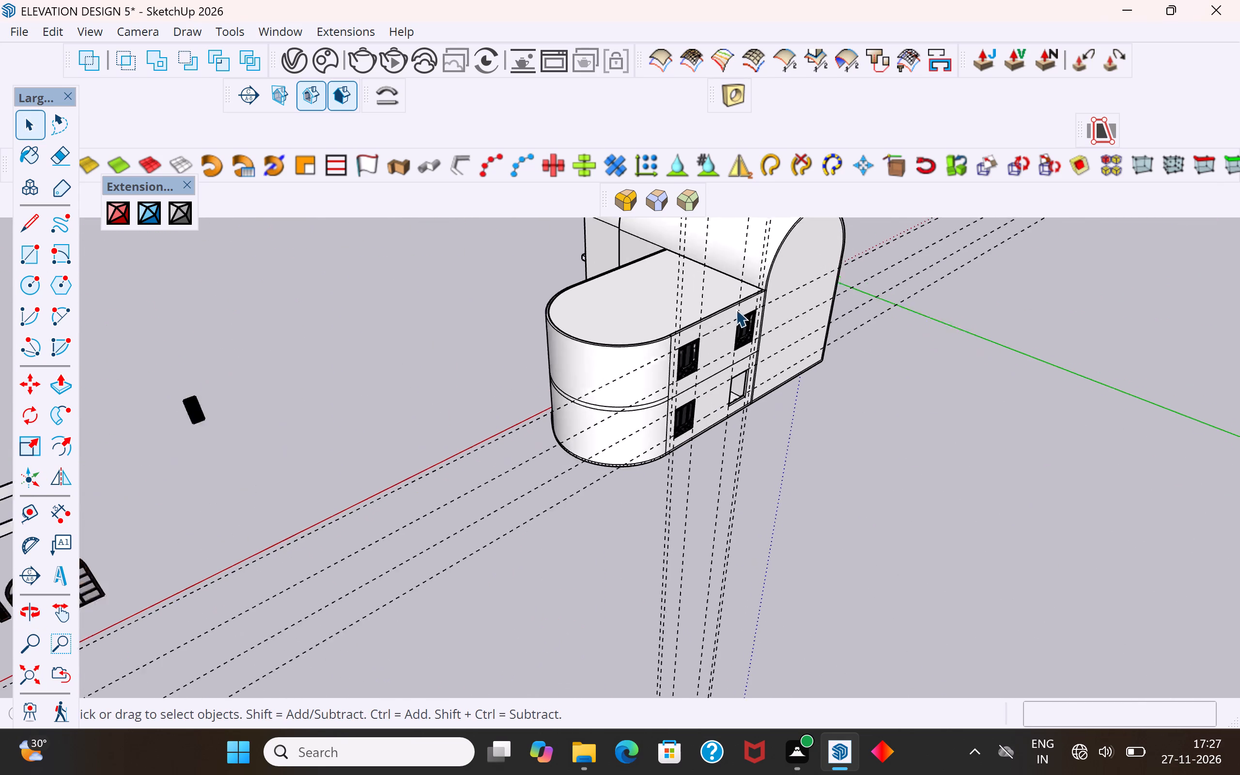
scroll(736, 309, up, 17)
middle_drag(739, 387, 632, 245)
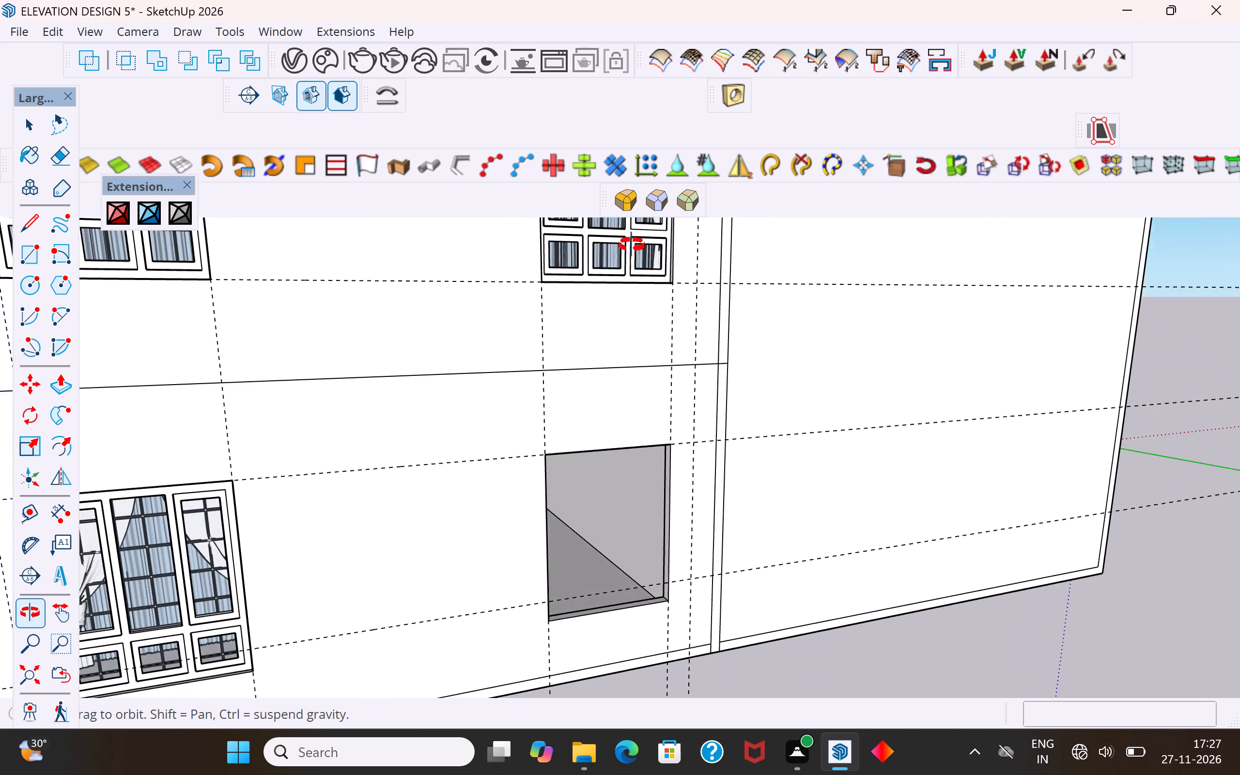
middle_drag(632, 245, 644, 265)
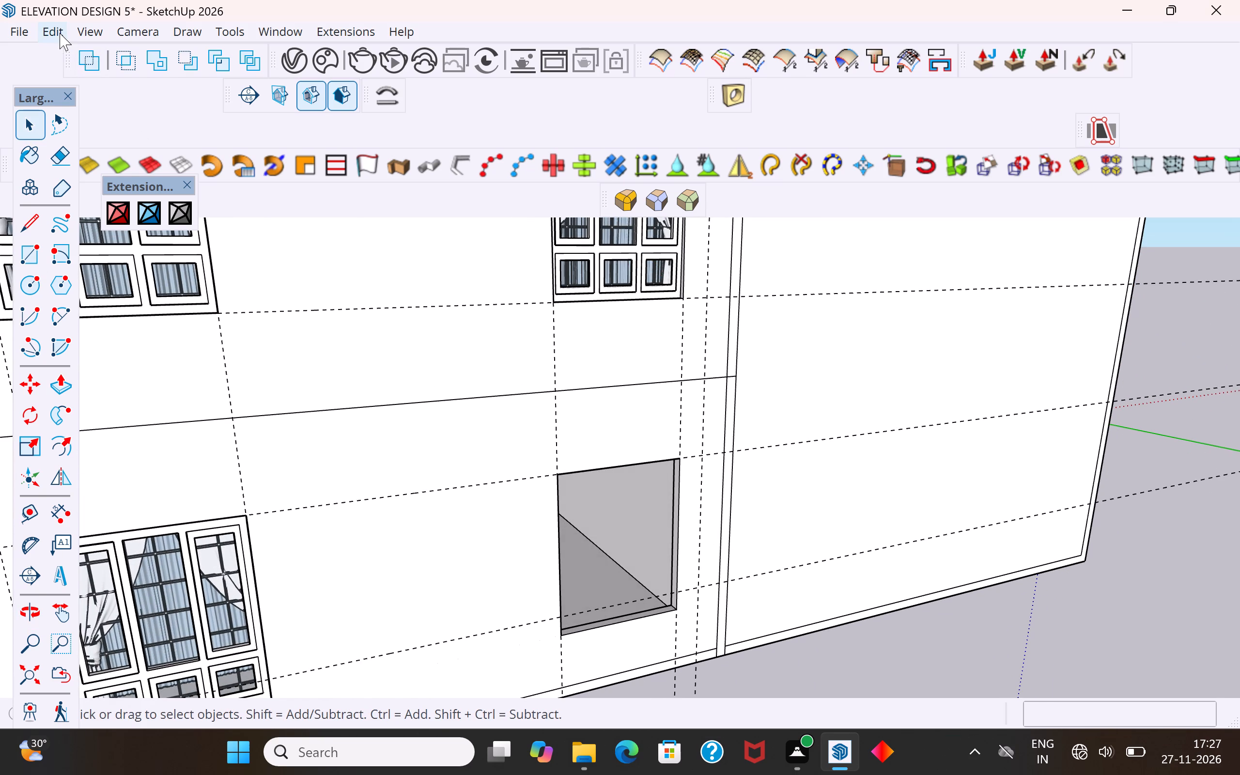
click(60, 33)
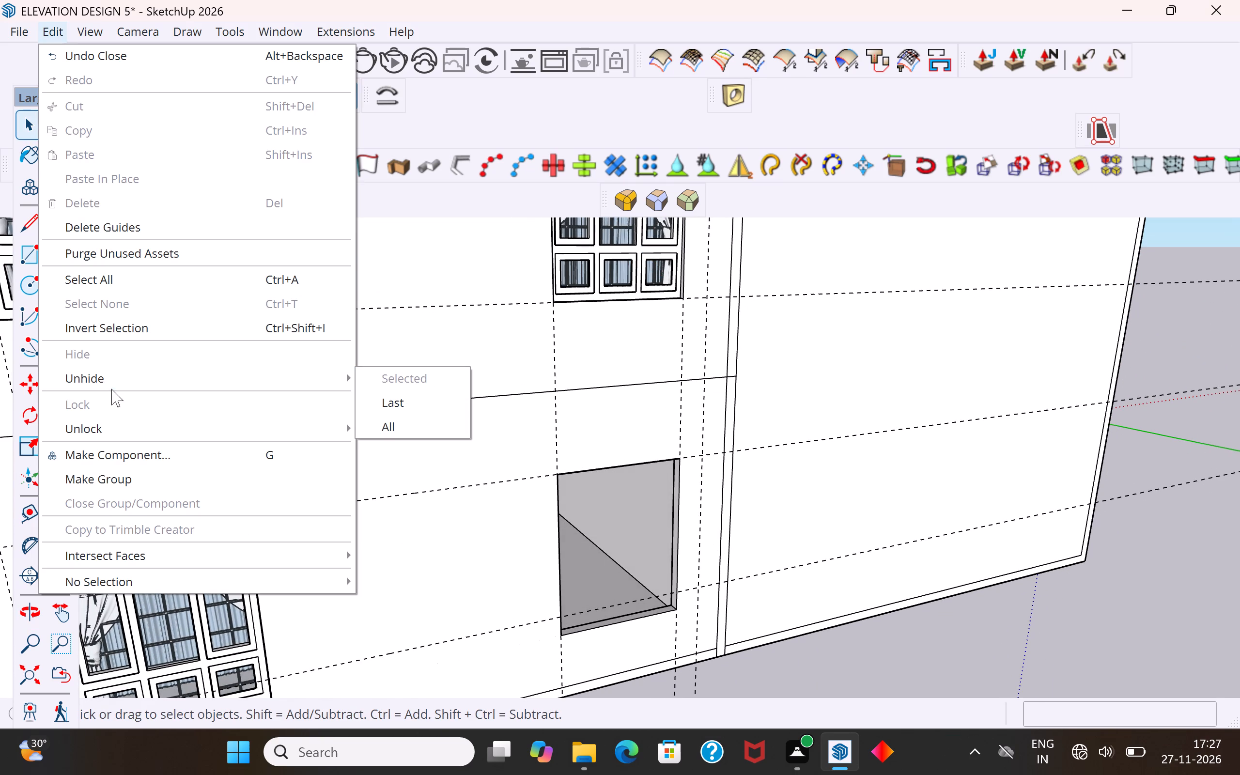
click(422, 428)
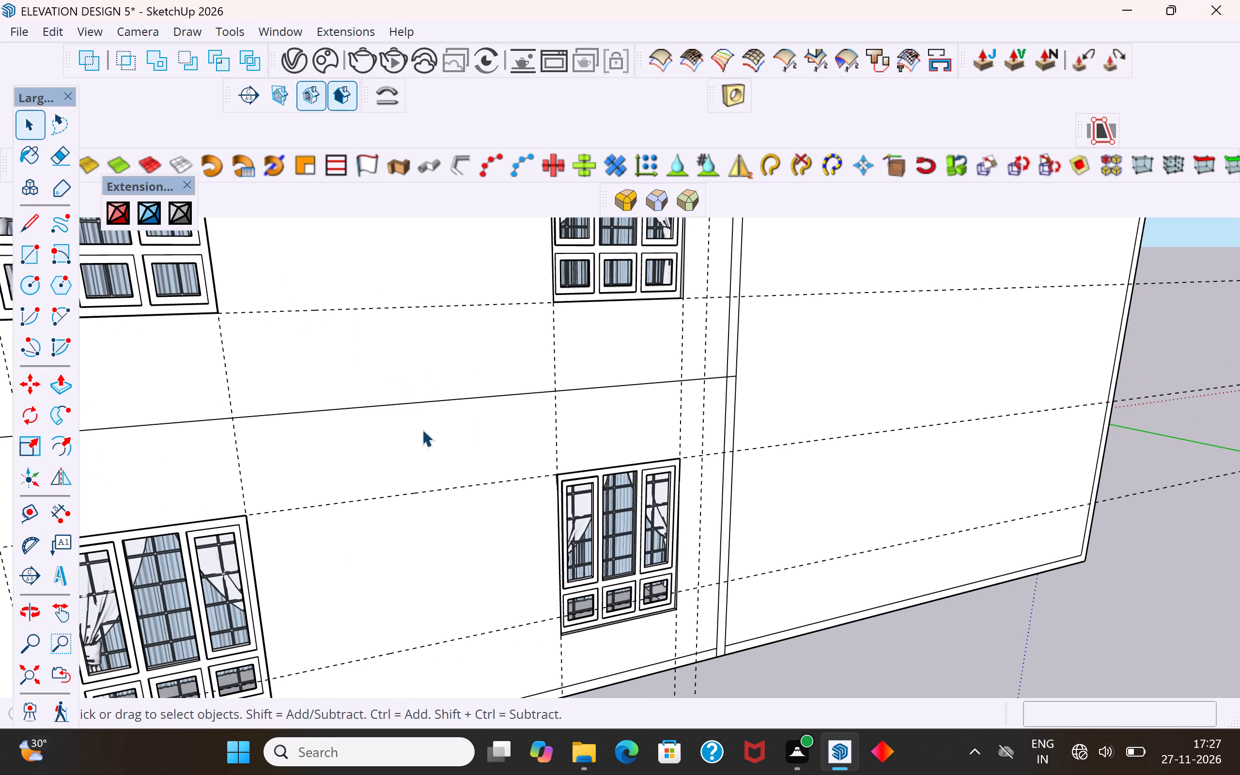
click(891, 696)
Delete all construction guides from the model.
scroll(881, 549, down, 5)
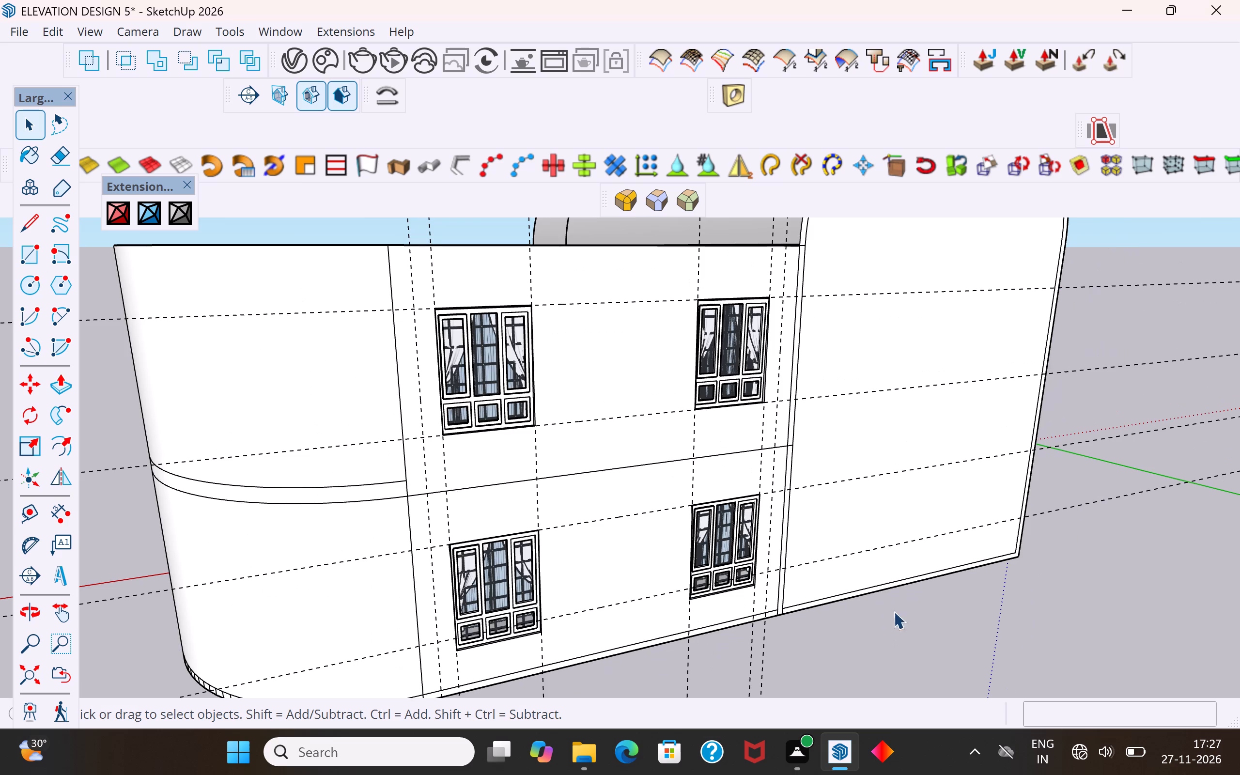
click(880, 646)
click(775, 656)
scroll(475, 536, down, 7)
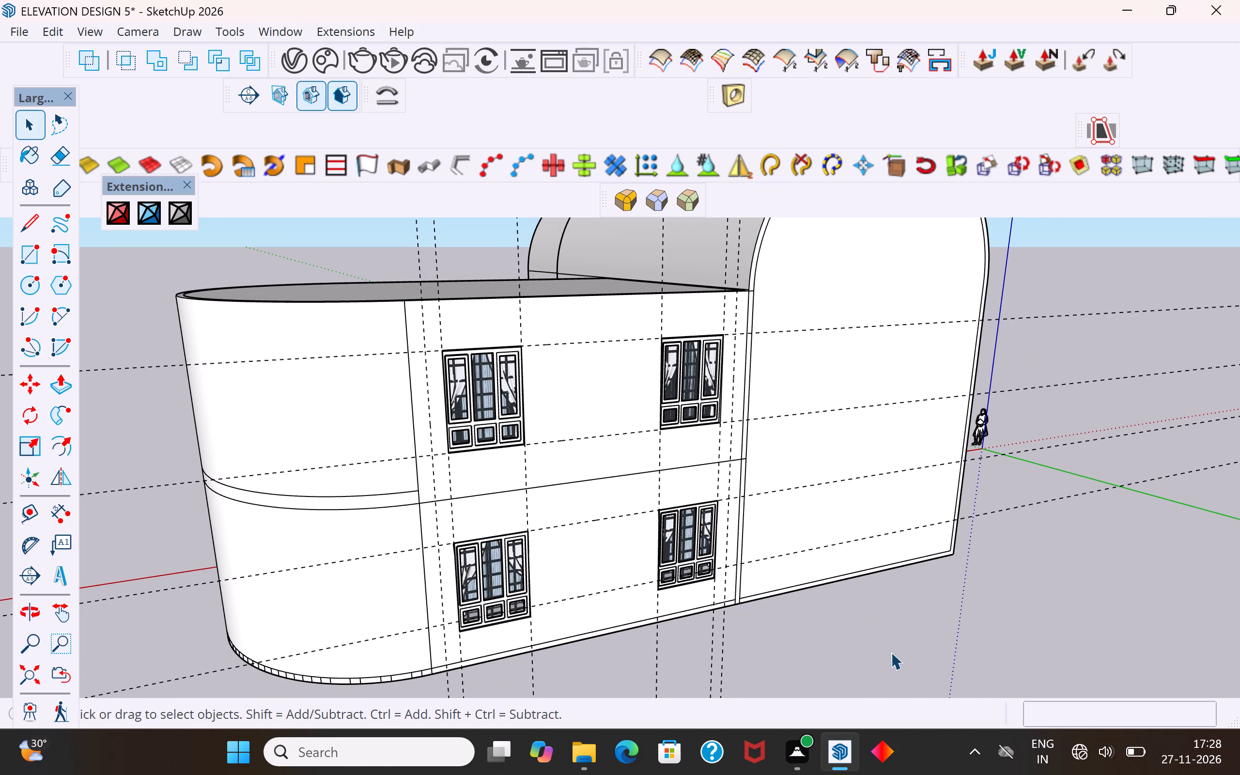
click(859, 641)
scroll(835, 549, down, 7)
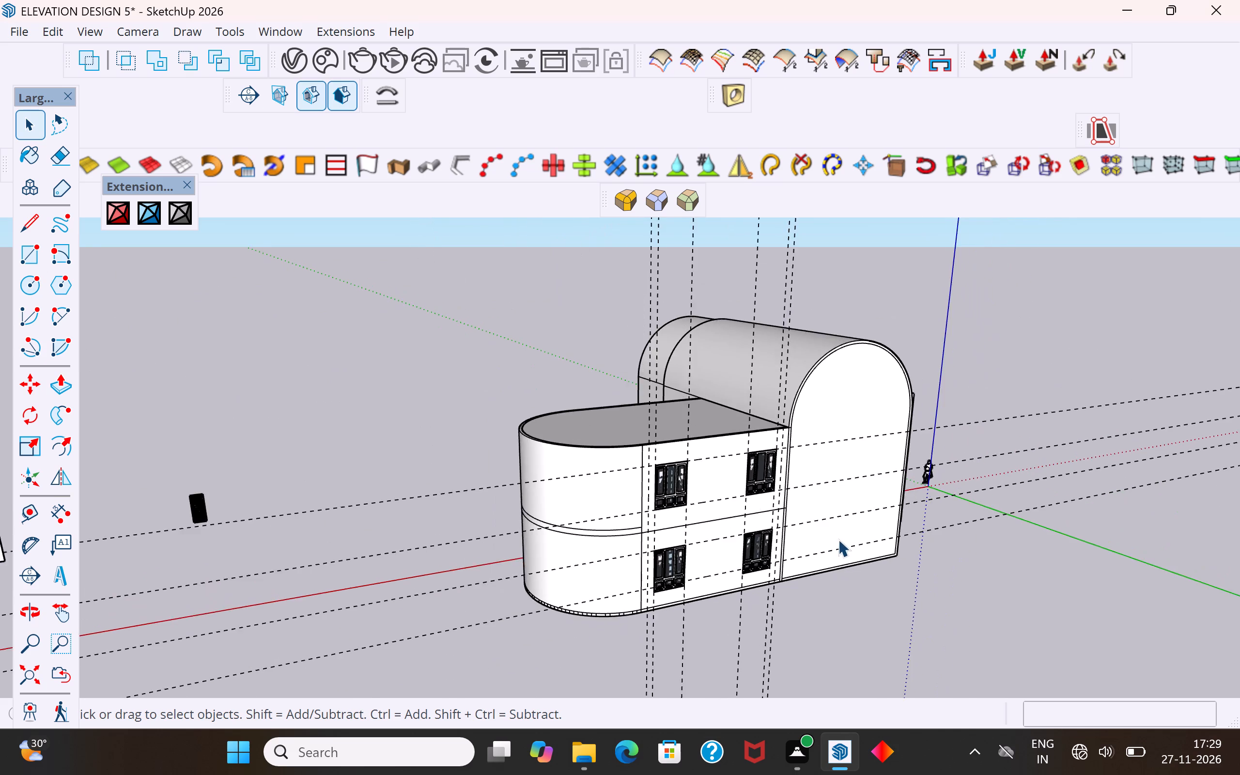
middle_drag(828, 541, 663, 538)
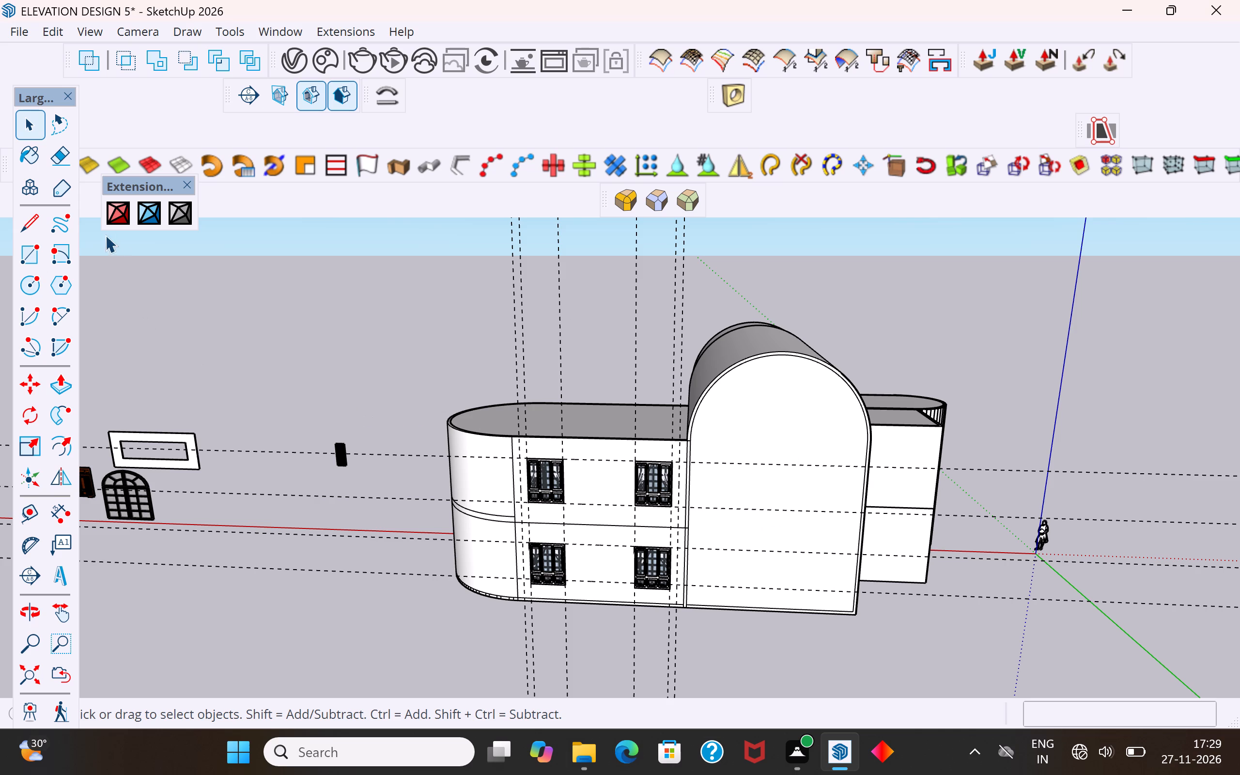
click(260, 343)
click(53, 31)
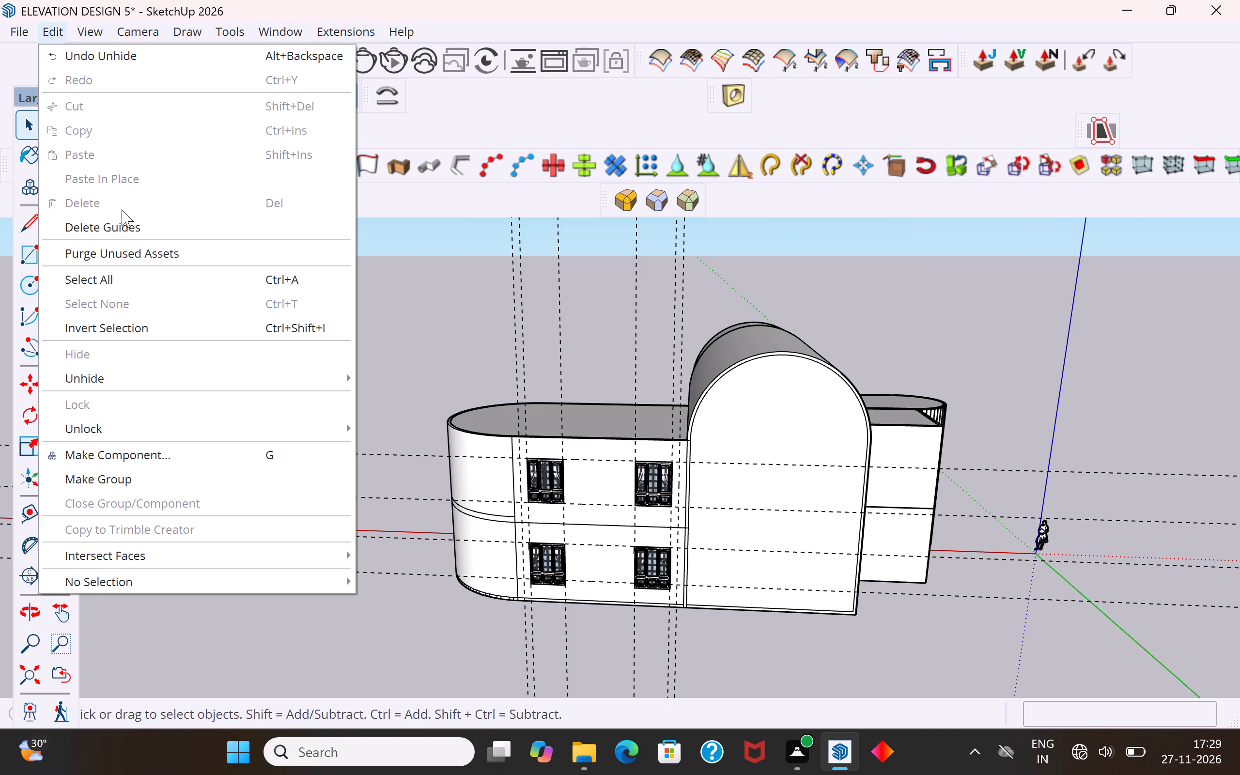
click(124, 227)
click(294, 347)
Examine the rear and side walls of the building, including the upper-floor wall group of the rectangular side block.
middle_drag(724, 479, 306, 471)
scroll(575, 463, up, 4)
scroll(480, 383, down, 11)
middle_drag(631, 496, 529, 540)
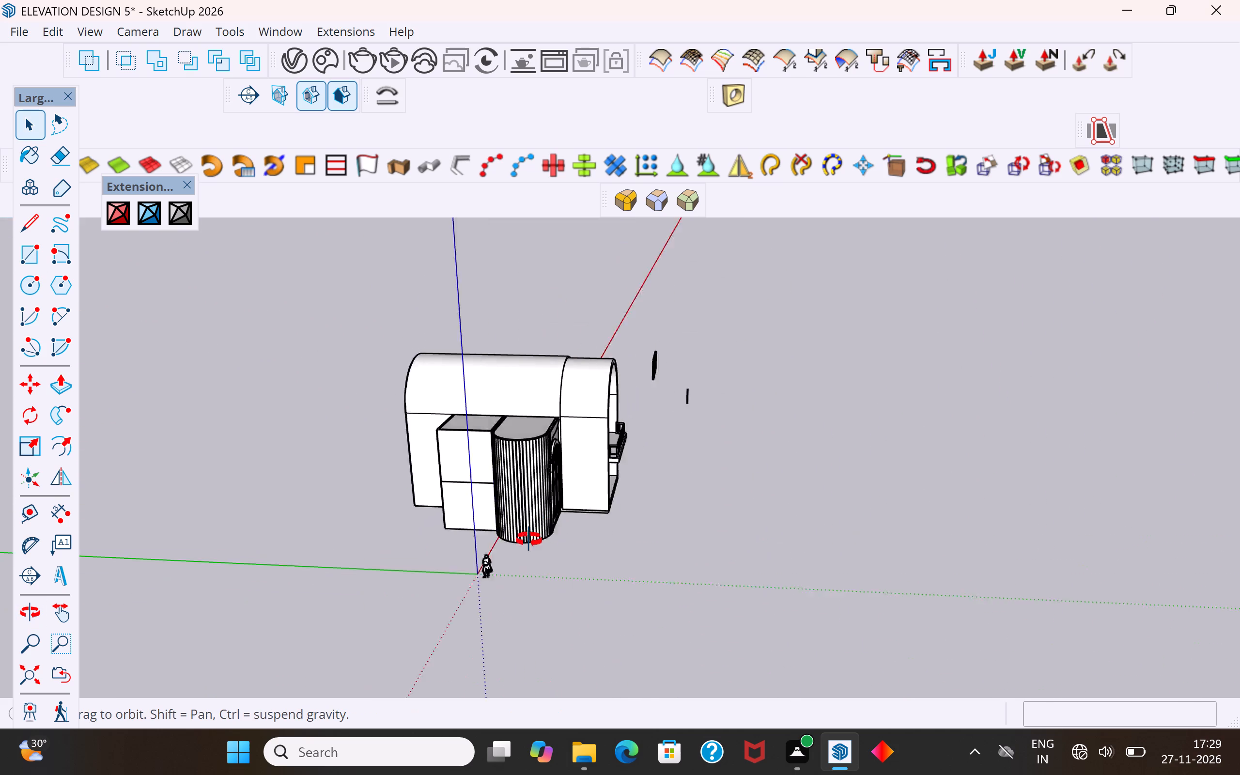
middle_drag(529, 540, 975, 471)
scroll(738, 387, up, 8)
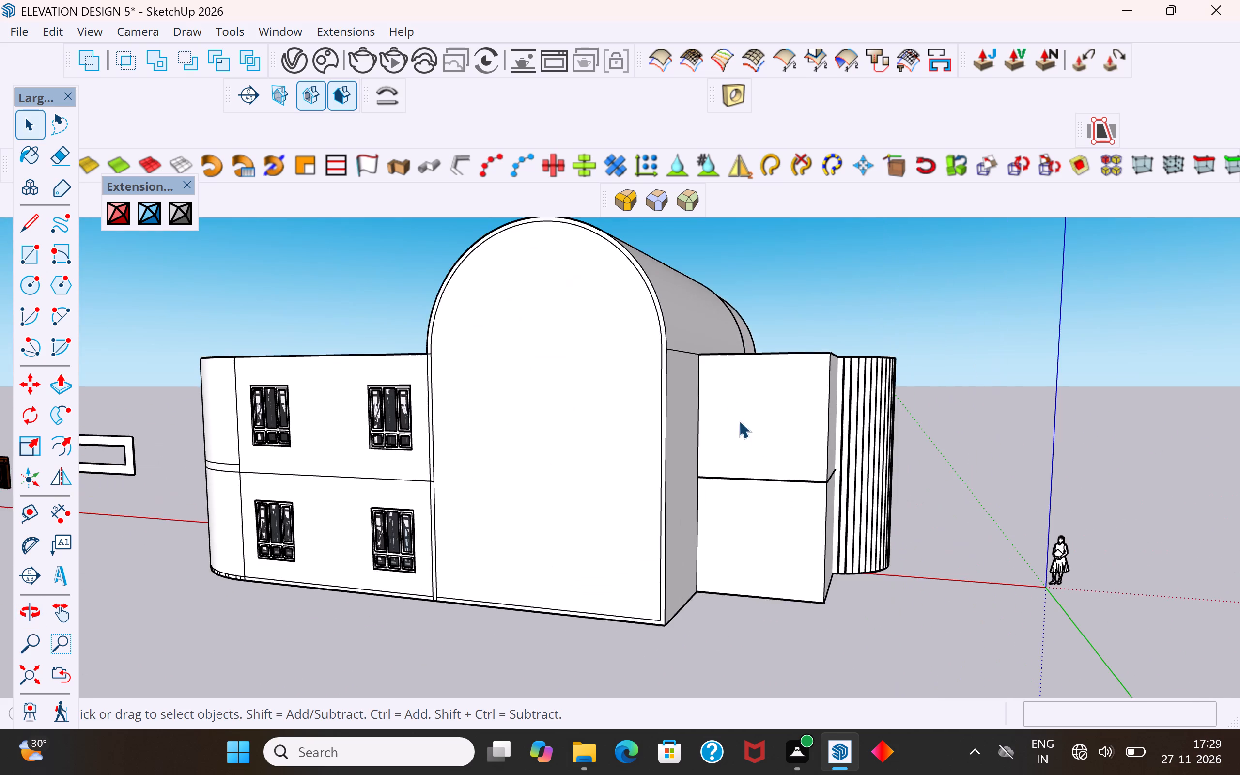
middle_drag(768, 446, 825, 470)
click(828, 460)
triple_click(827, 458)
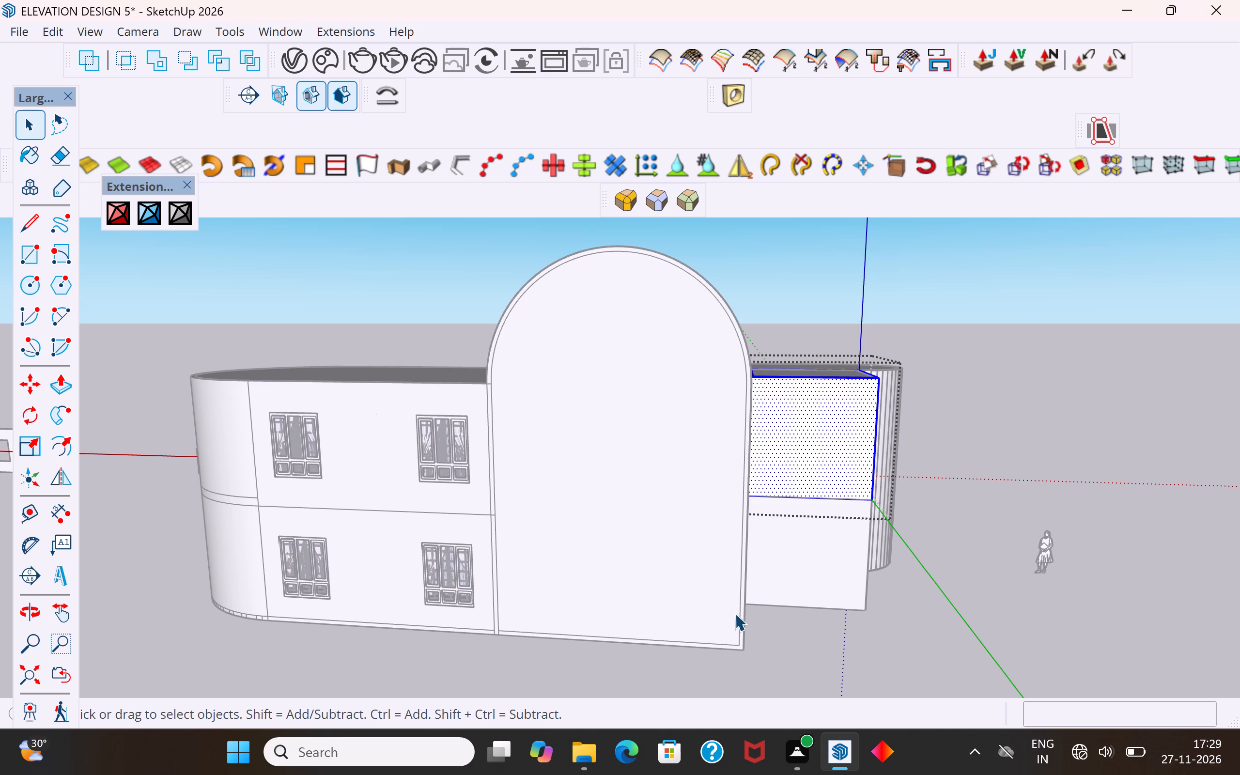
click(826, 634)
click(799, 650)
middle_drag(850, 597, 806, 665)
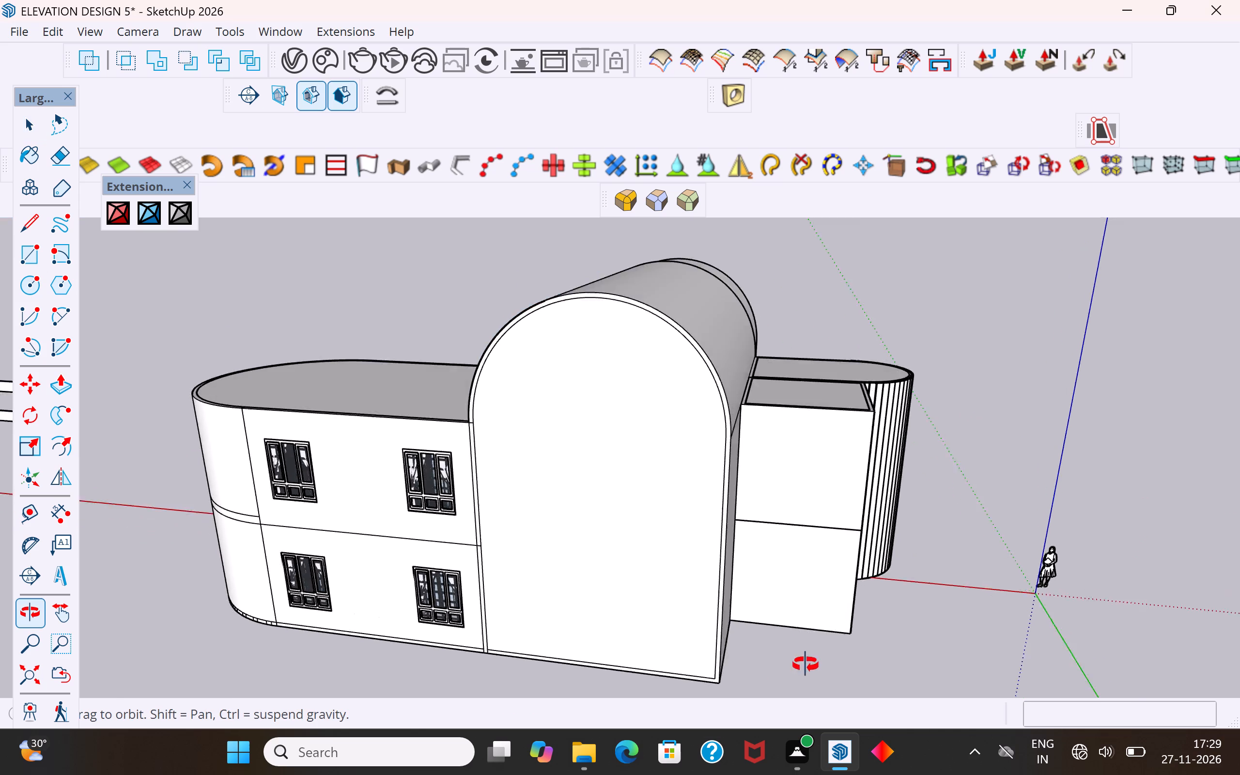
middle_drag(806, 665, 1010, 603)
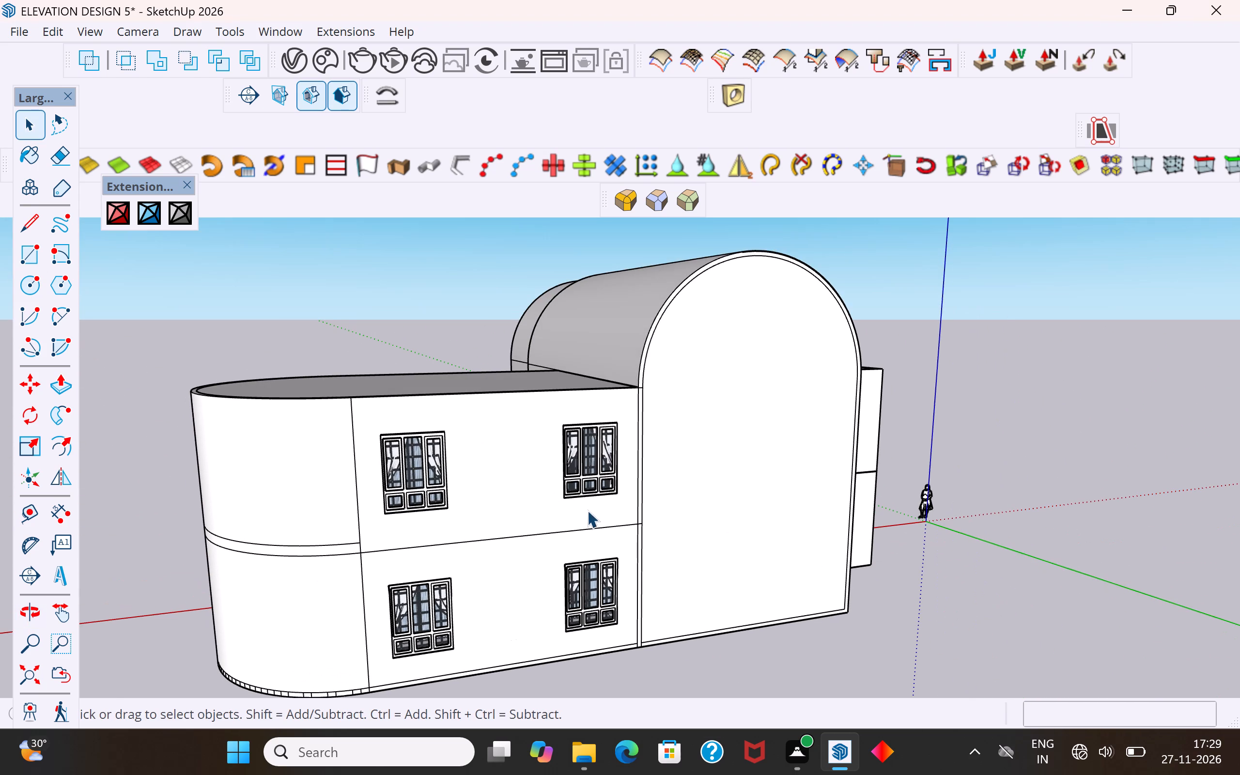
scroll(592, 468, up, 6)
scroll(534, 420, down, 5)
Examine the front facade with its ornamental grilles, balconies, arched windows and entrance door.
middle_drag(561, 455, 966, 442)
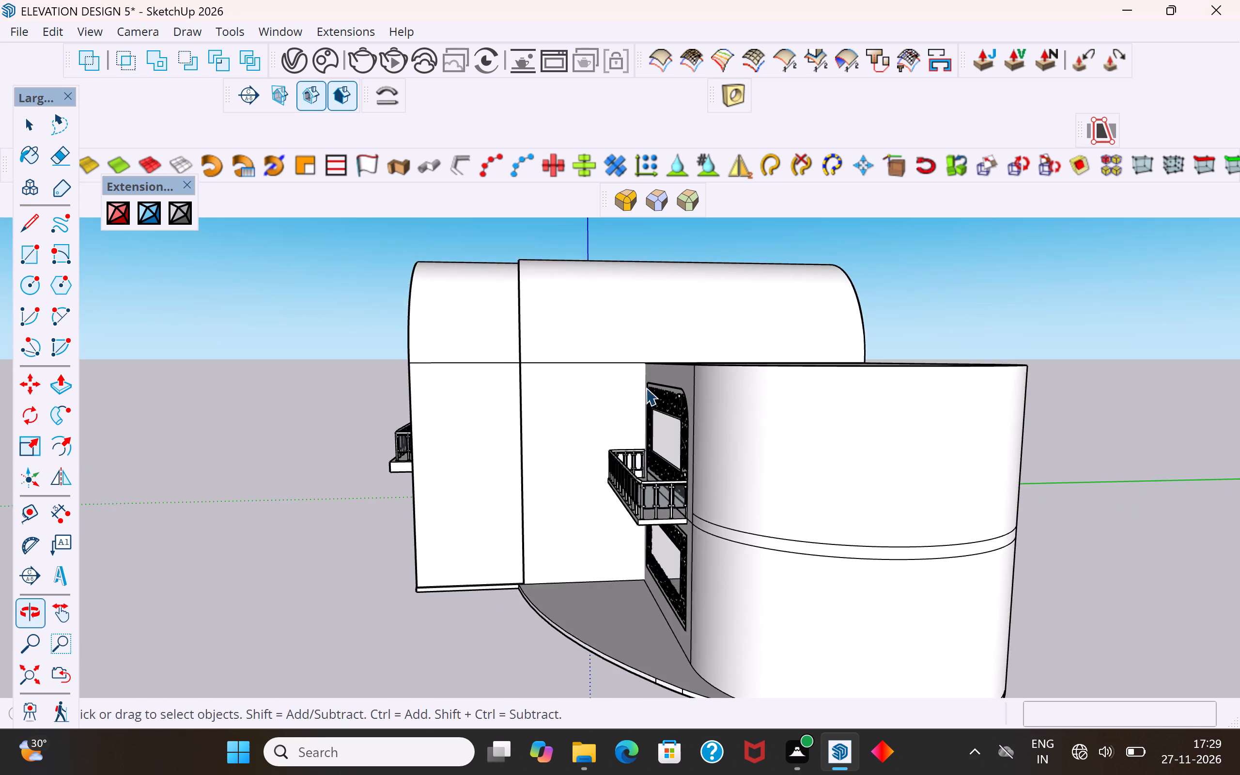
middle_drag(558, 392, 954, 404)
middle_drag(620, 472, 727, 578)
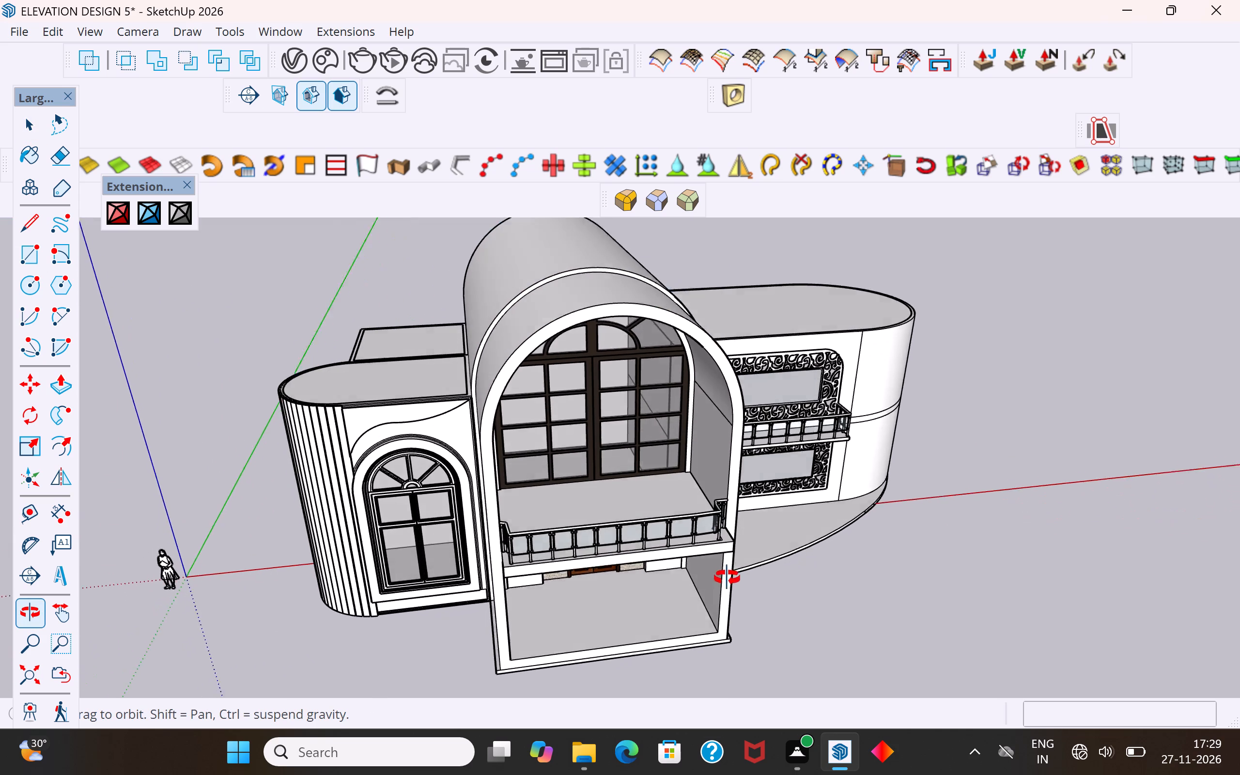
middle_drag(727, 578, 727, 594)
click(839, 573)
middle_drag(838, 561, 733, 538)
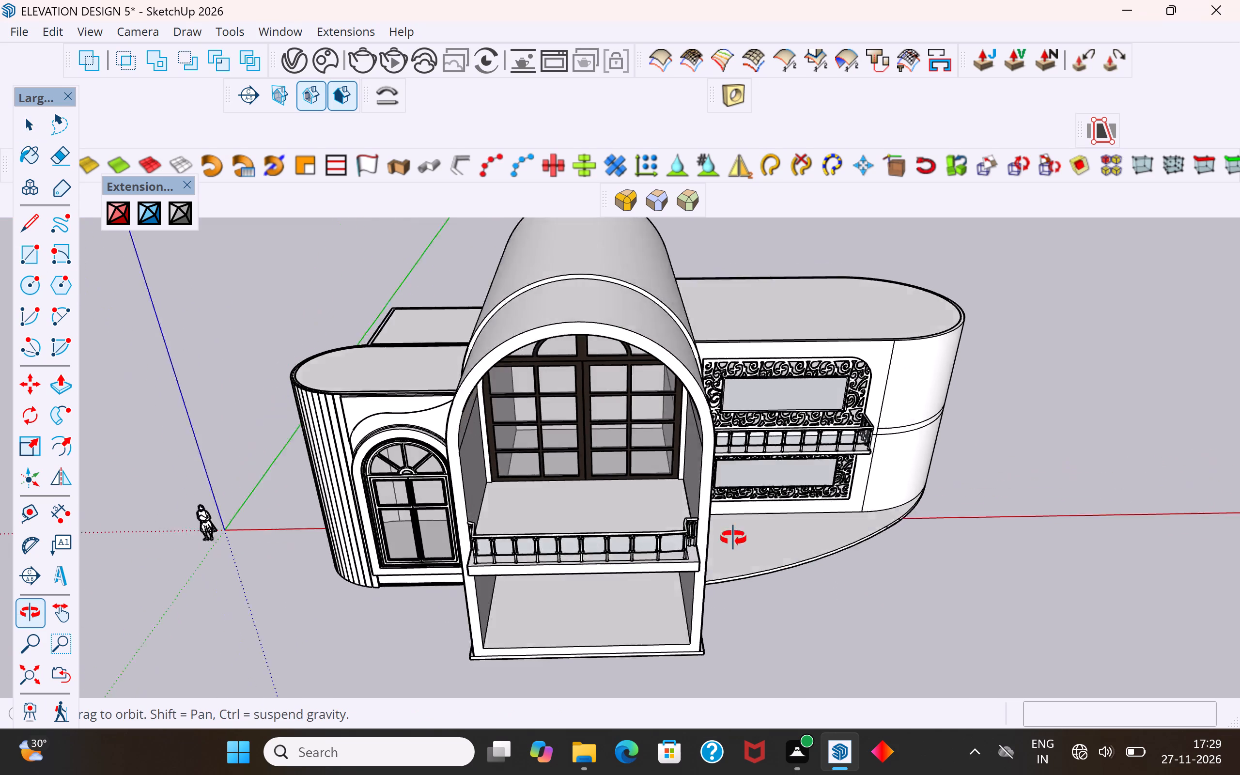
middle_drag(733, 538, 801, 465)
scroll(502, 345, down, 4)
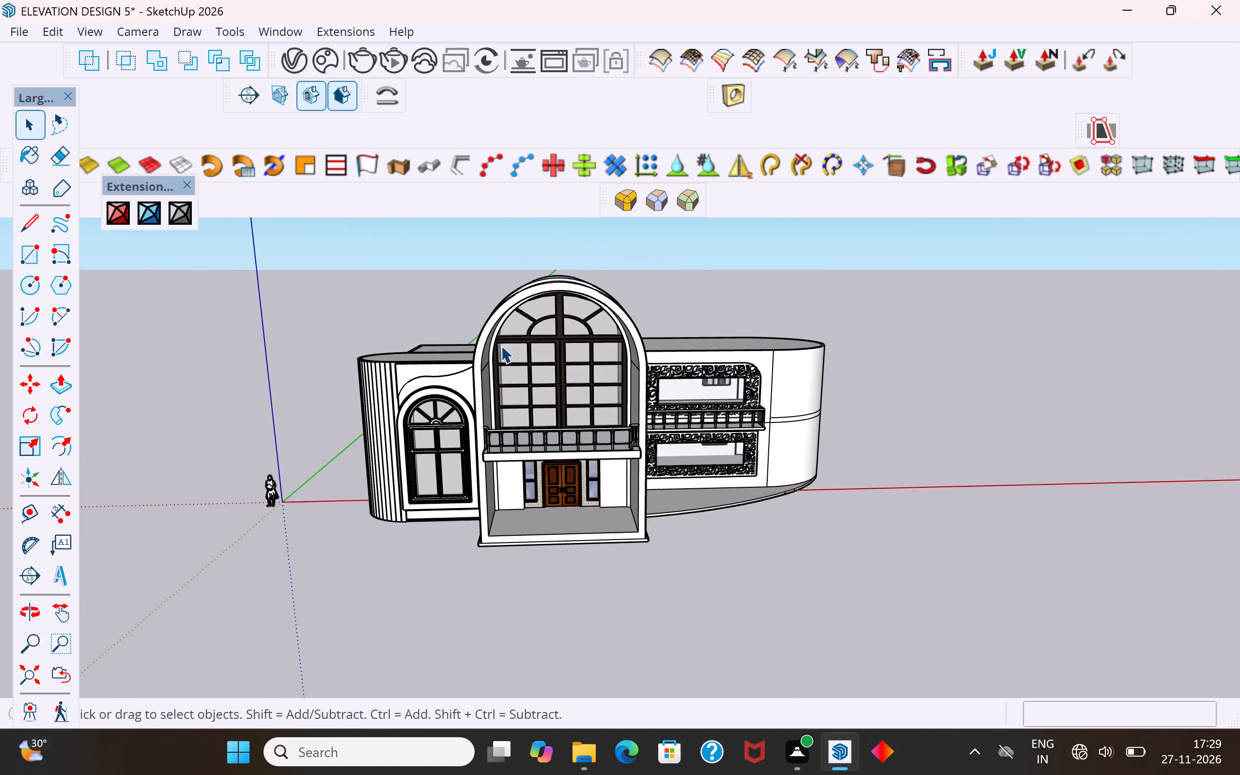
scroll(501, 345, down, 4)
middle_drag(517, 422, 550, 461)
scroll(560, 496, up, 3)
middle_drag(566, 503, 575, 515)
scroll(648, 438, up, 4)
middle_drag(688, 445, 689, 465)
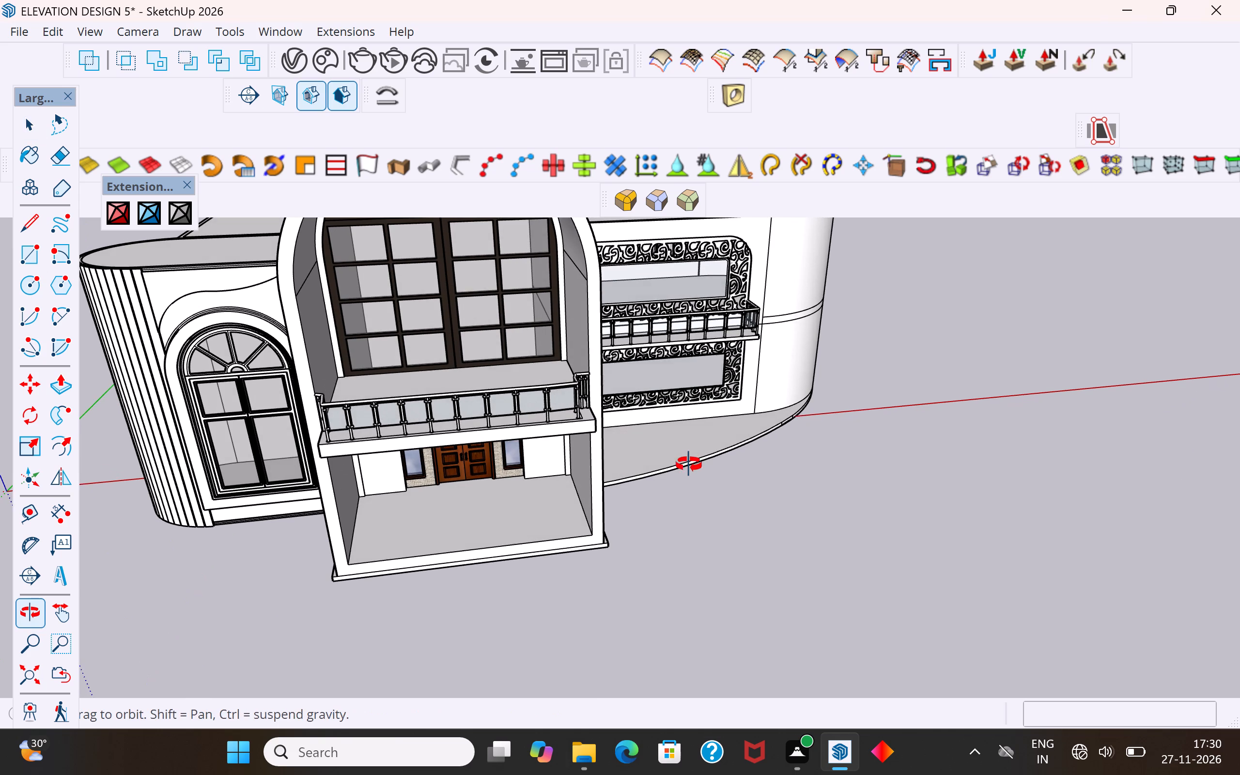
middle_drag(689, 465, 688, 465)
middle_drag(698, 456, 431, 450)
Examine the rear elevation around the four windows and the large arched end wall face.
scroll(448, 509, down, 5)
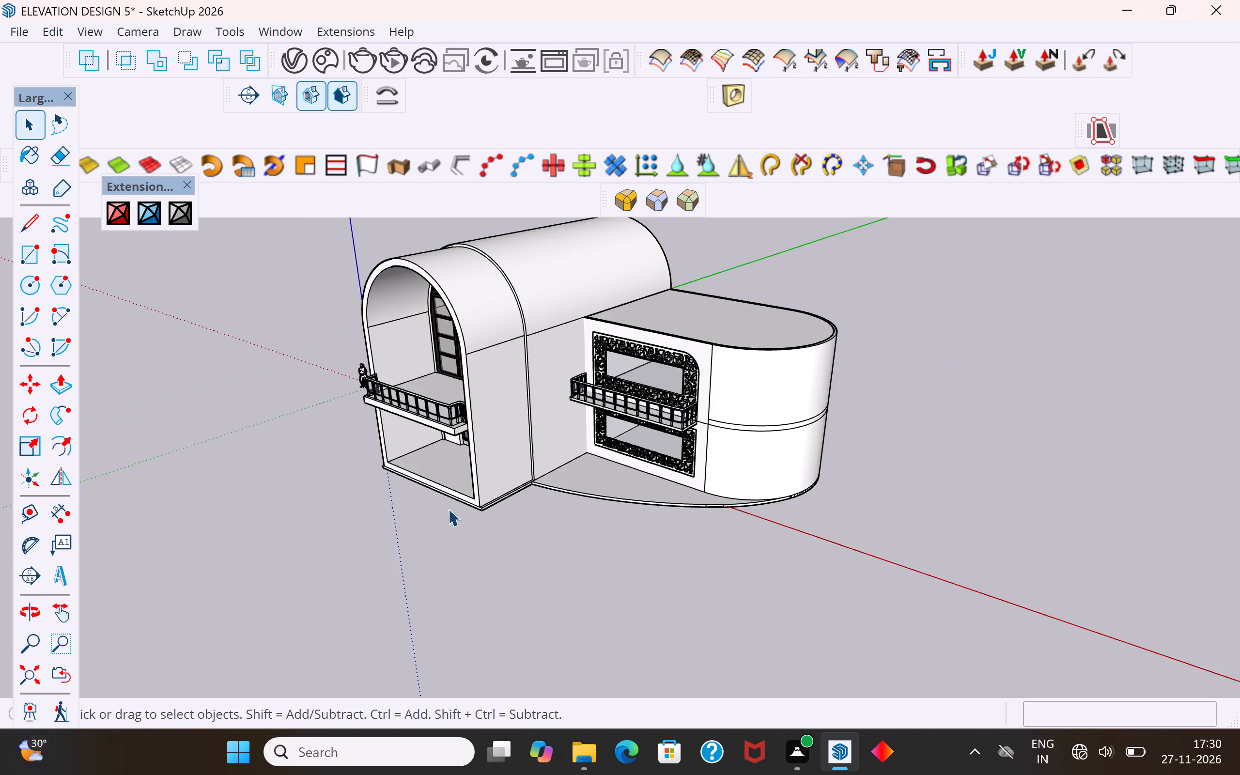
scroll(448, 506, down, 5)
middle_drag(739, 444, 186, 401)
scroll(722, 482, up, 3)
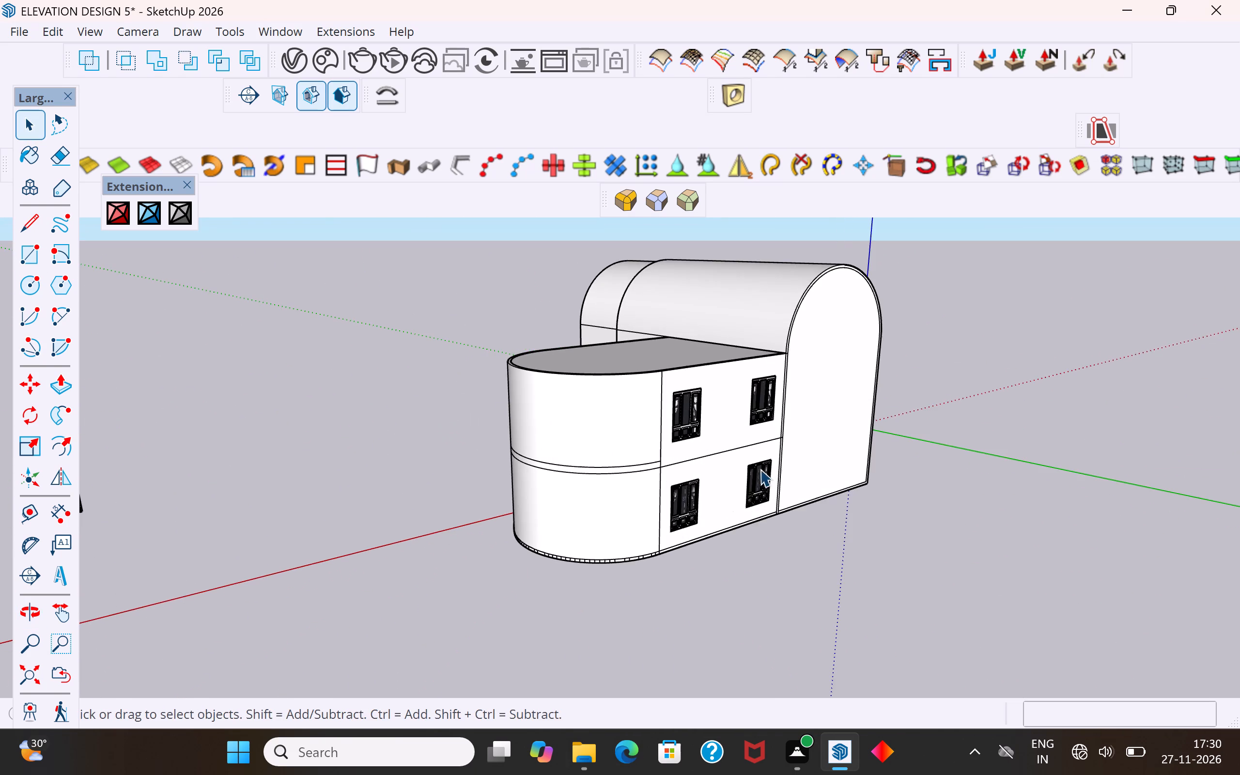
scroll(760, 469, up, 2)
middle_drag(780, 473, 440, 555)
click(656, 478)
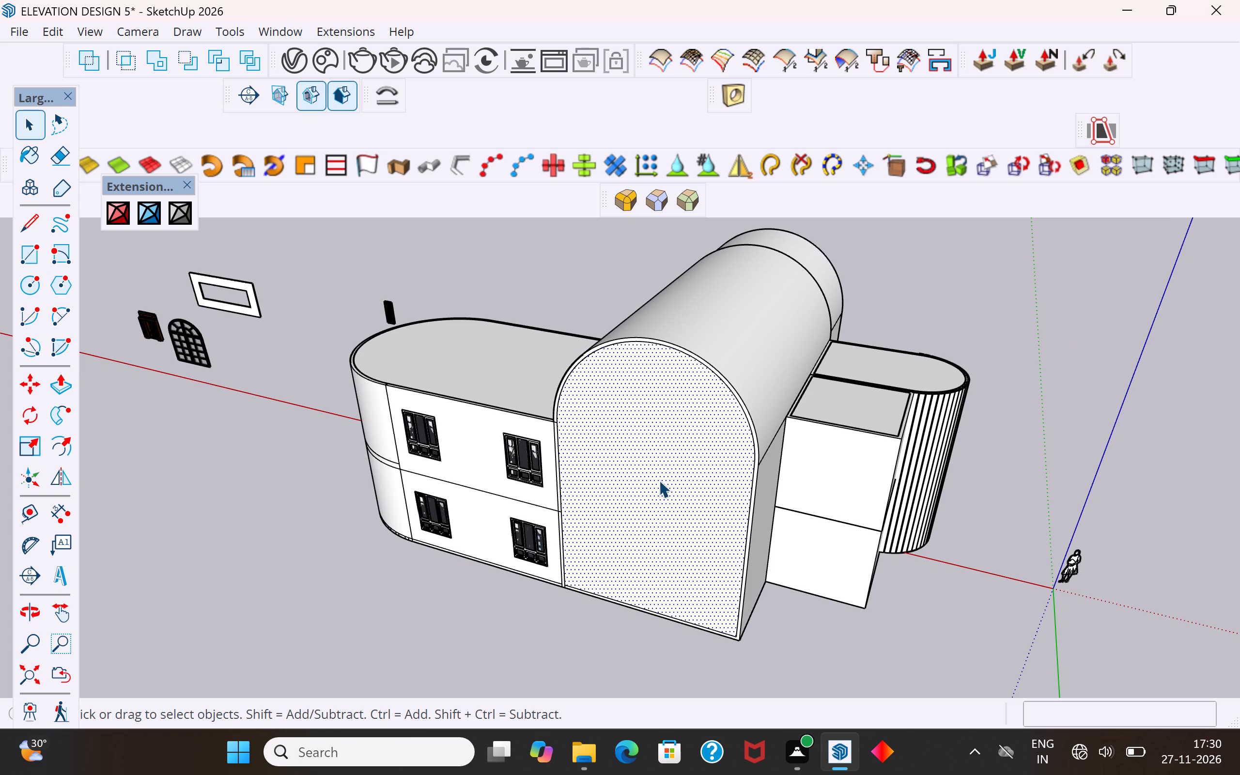
middle_drag(620, 532, 652, 518)
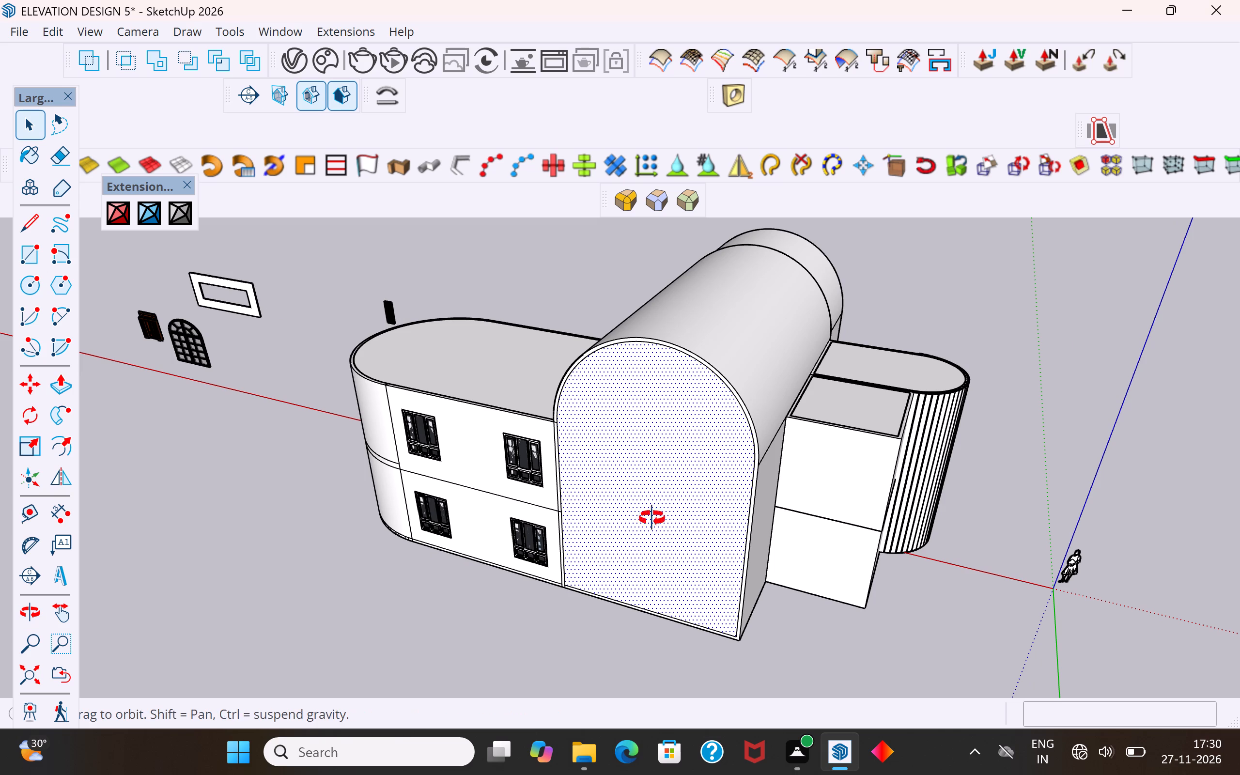
middle_drag(652, 518, 747, 466)
click(731, 440)
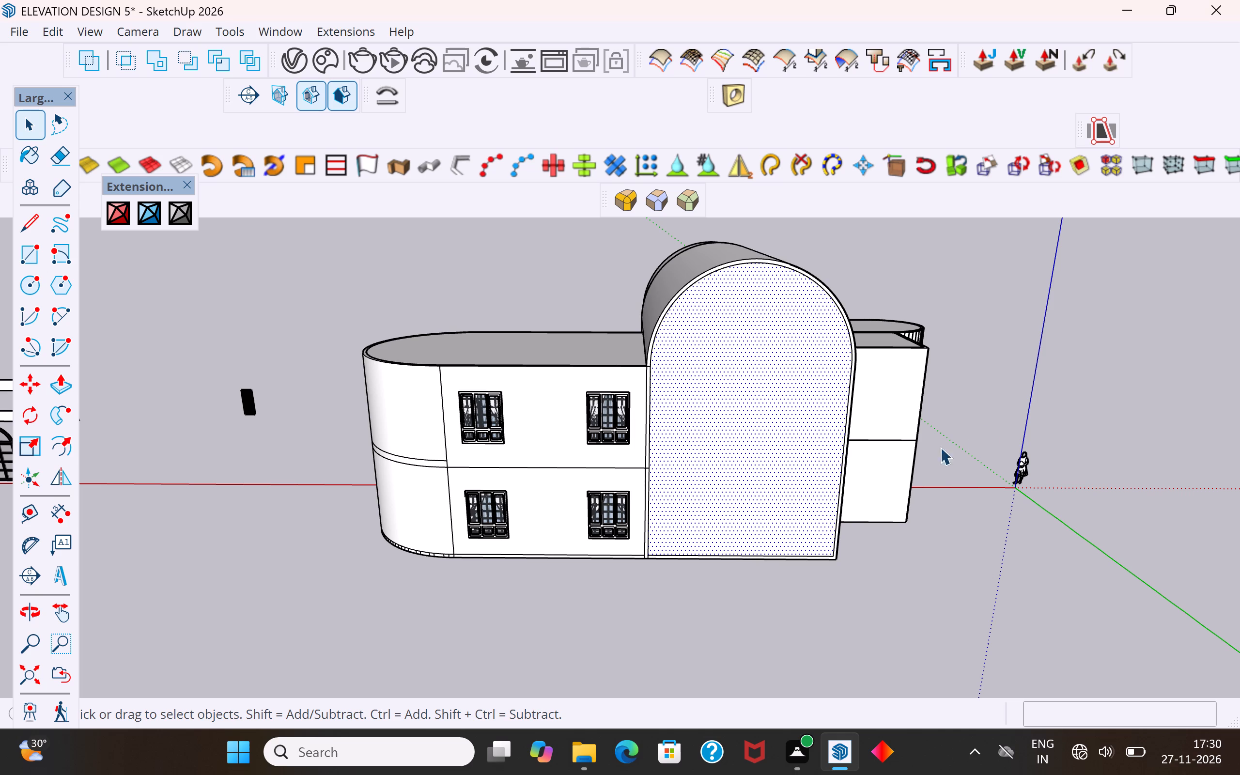
Examine the front facade, the underside of the building and the base of the side walls.
middle_drag(980, 431, 131, 481)
middle_drag(370, 500, 318, 409)
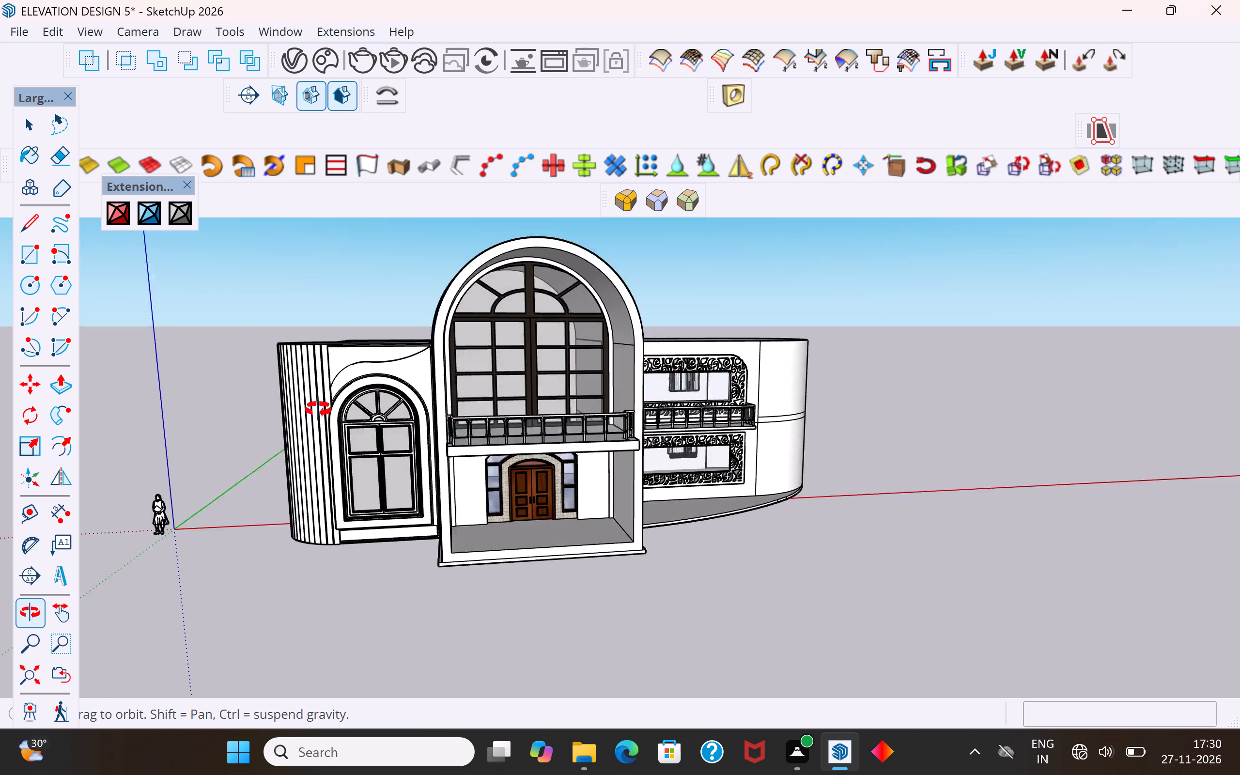
middle_drag(318, 409, 336, 516)
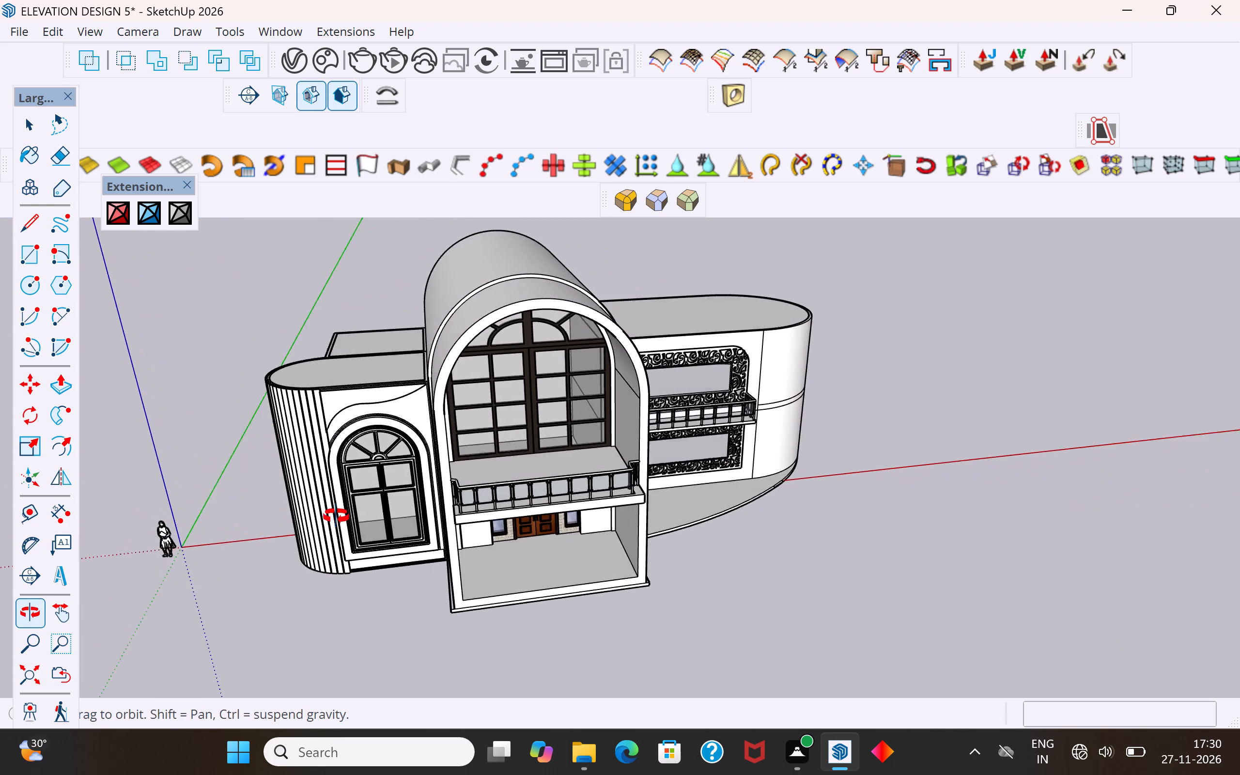
middle_drag(336, 516, 604, 120)
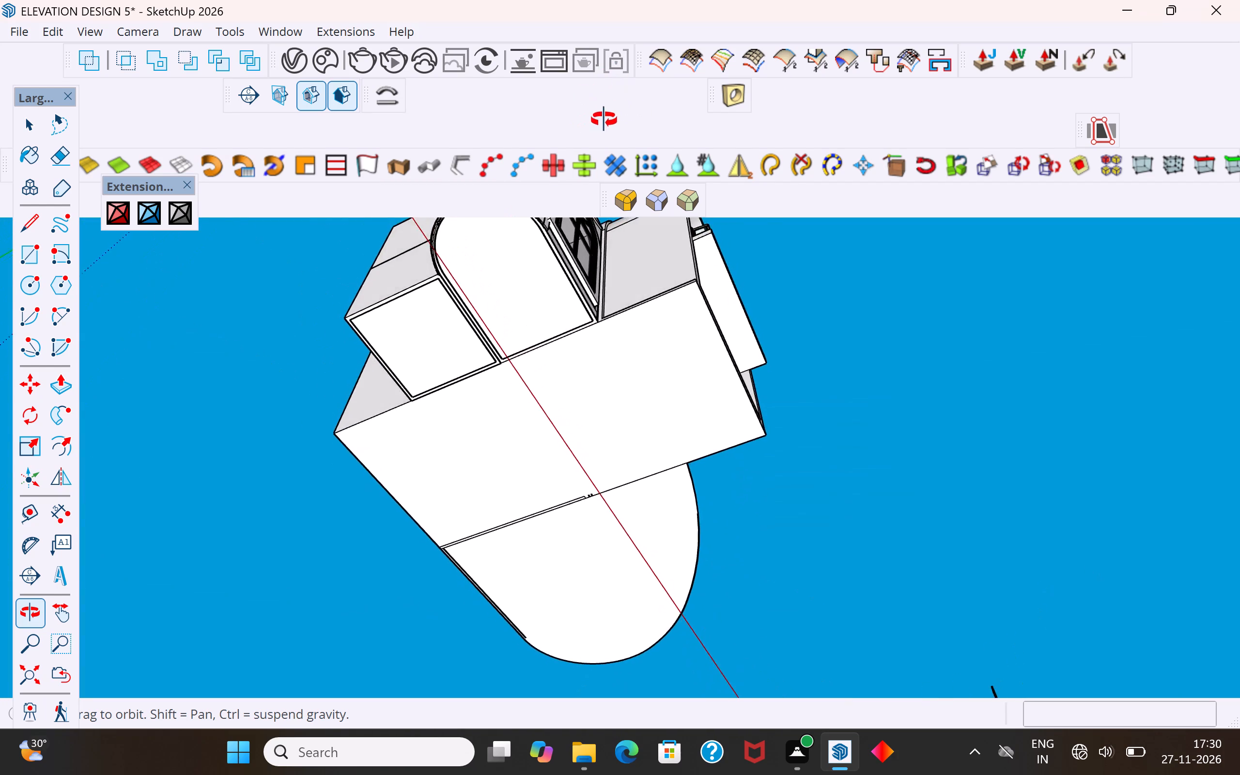
middle_drag(604, 120, 471, 368)
scroll(553, 494, up, 5)
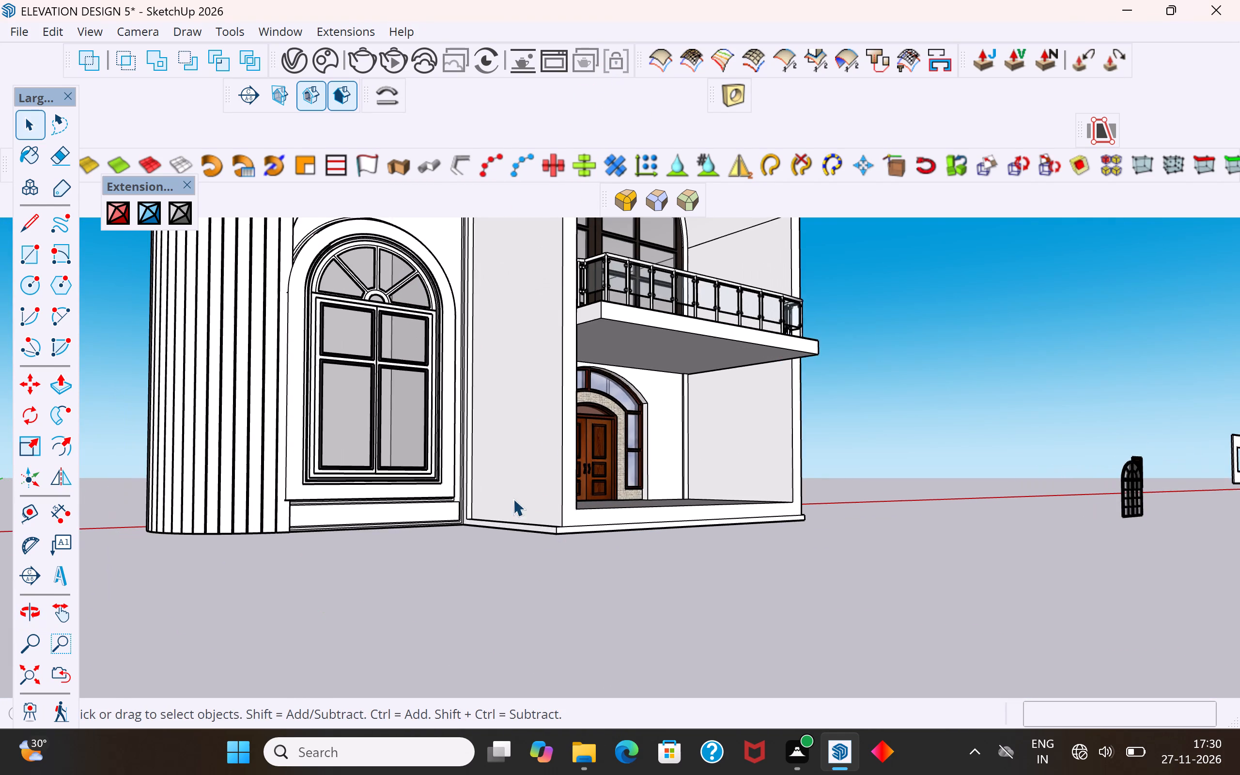
middle_drag(515, 498, 1008, 484)
middle_drag(508, 451, 541, 412)
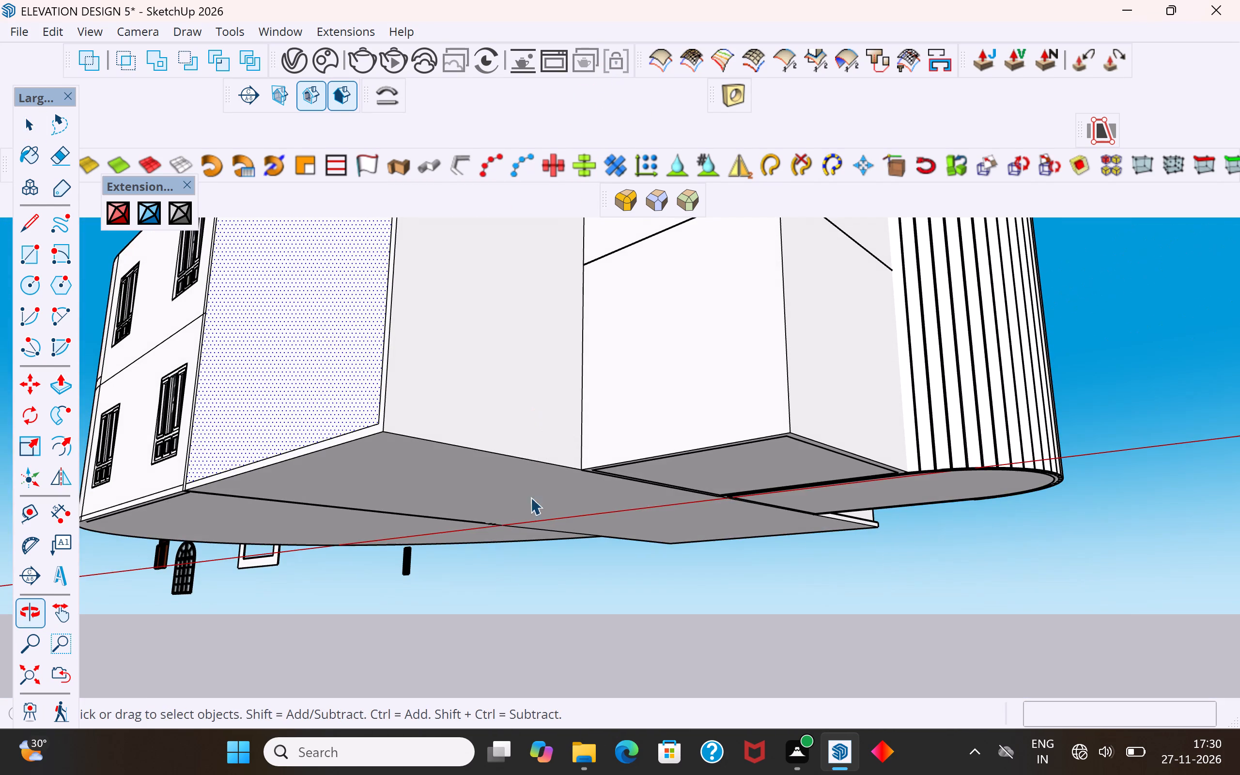
Hide the outer and inner faces of the large arched end wall at the rear of the building.
click(464, 465)
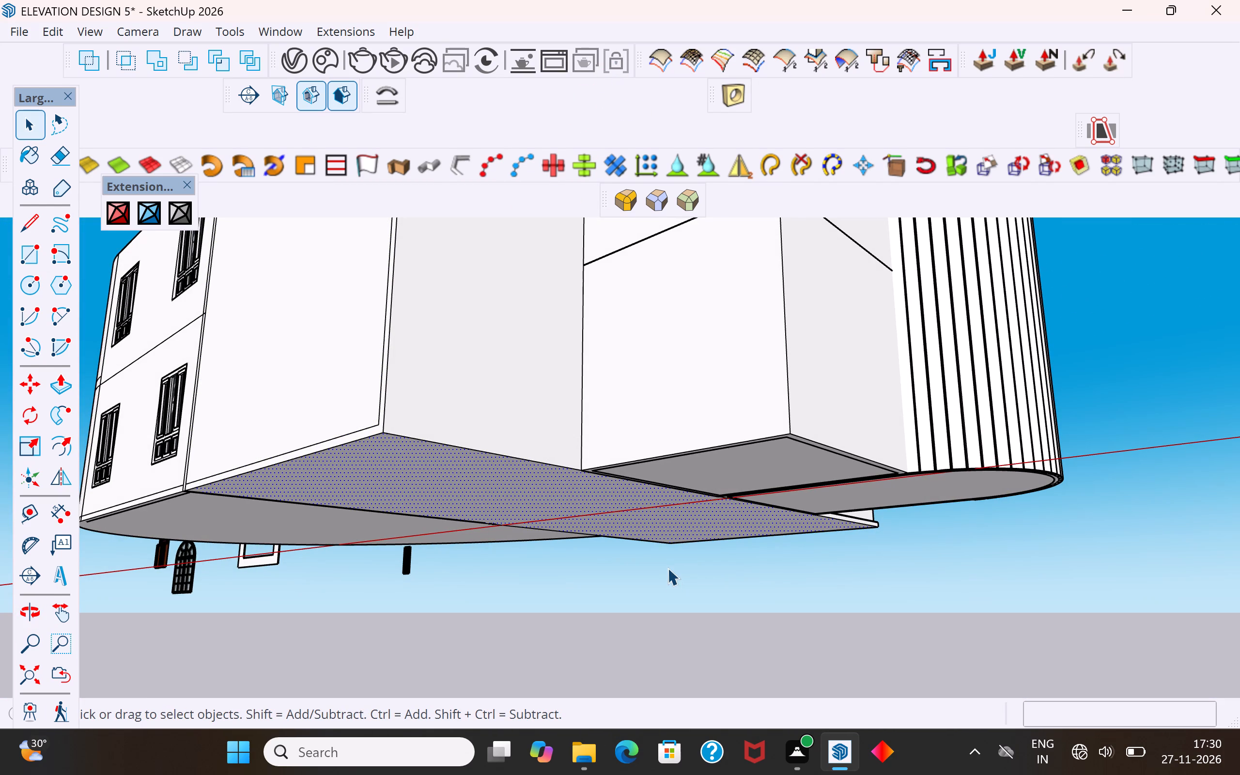
click(667, 568)
middle_drag(750, 574, 951, 672)
scroll(577, 511, down, 10)
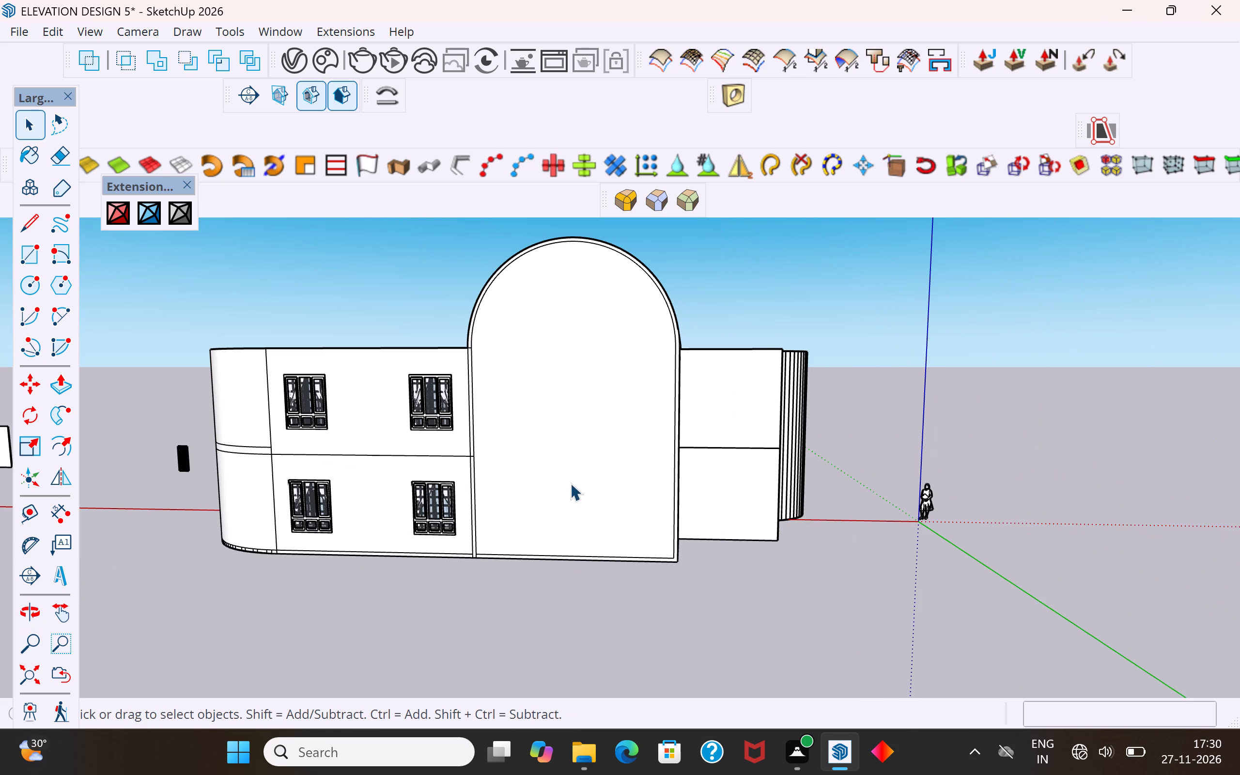
click(570, 483)
right_click(570, 479)
click(653, 63)
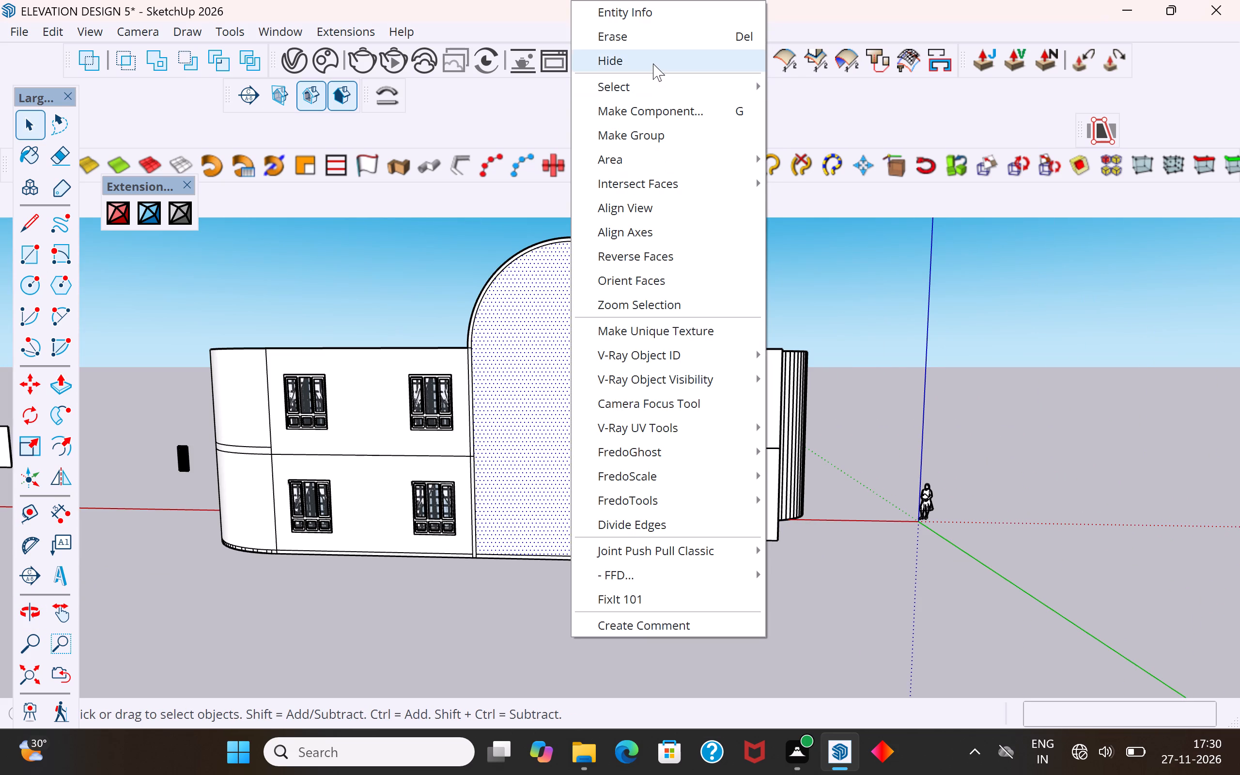
click(619, 378)
right_click(619, 378)
click(680, 64)
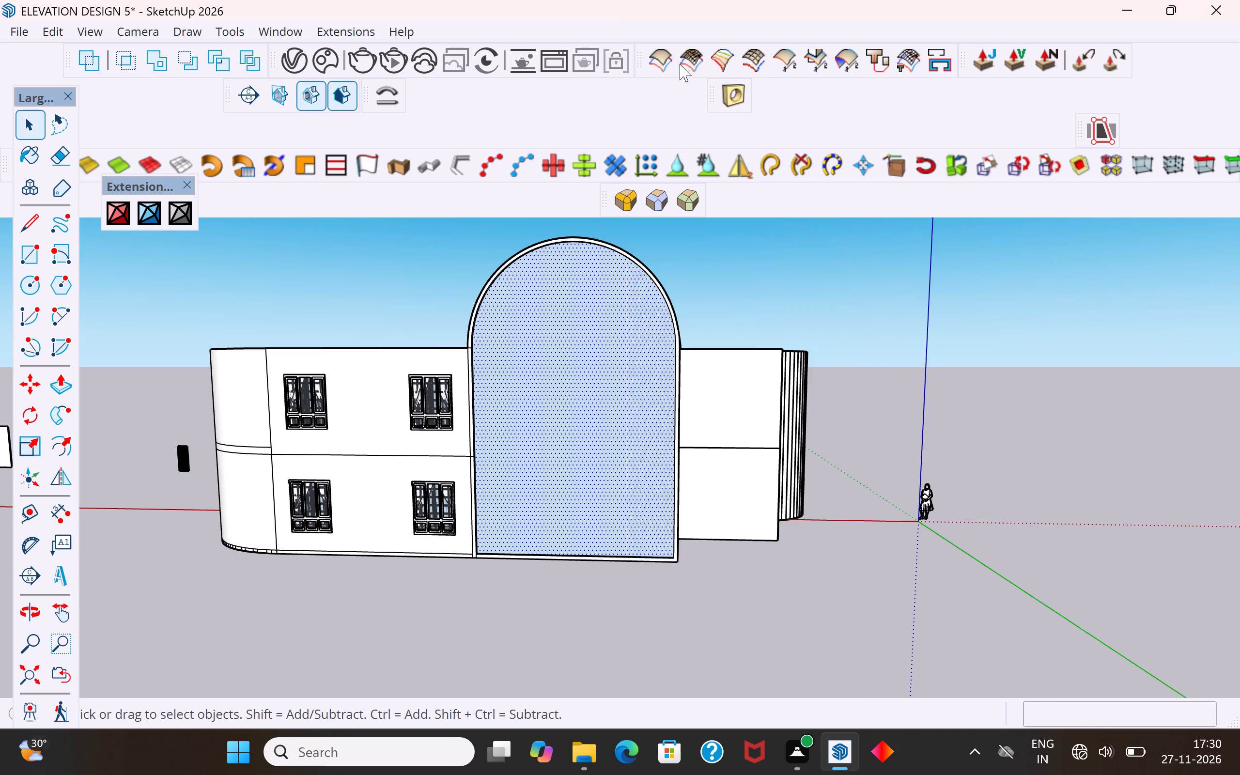
Reverse the lower straight reveal face beside the large arched window, inside the vaulted hall.
middle_drag(624, 548, 647, 599)
scroll(642, 543, up, 4)
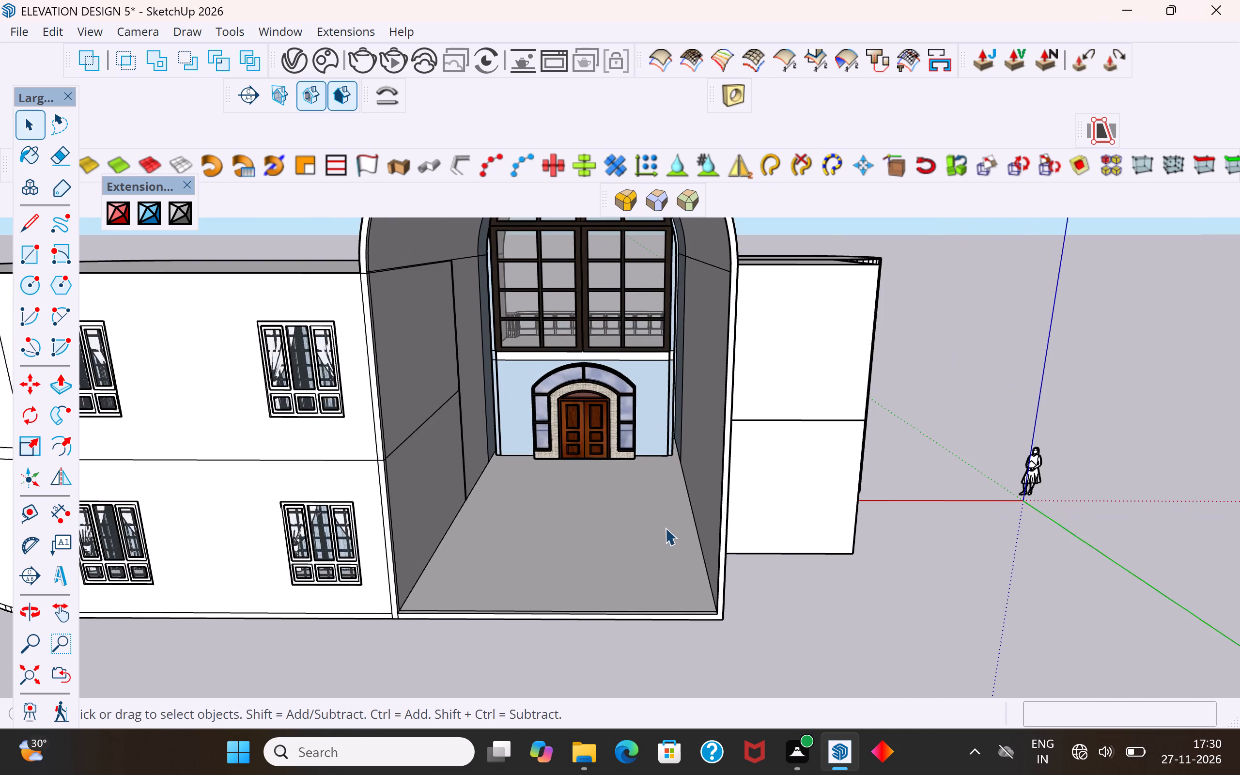
middle_drag(667, 522, 612, 477)
scroll(584, 612, down, 5)
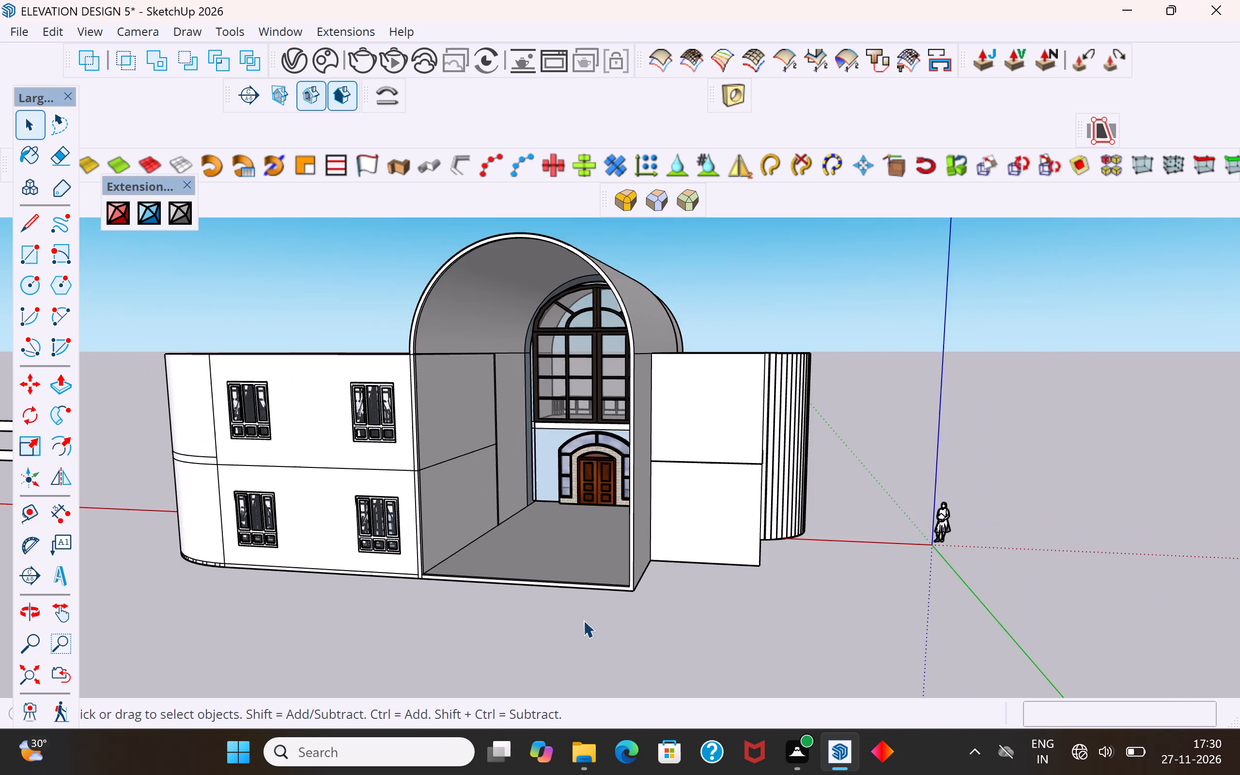
middle_drag(598, 380, 598, 300)
scroll(523, 314, up, 12)
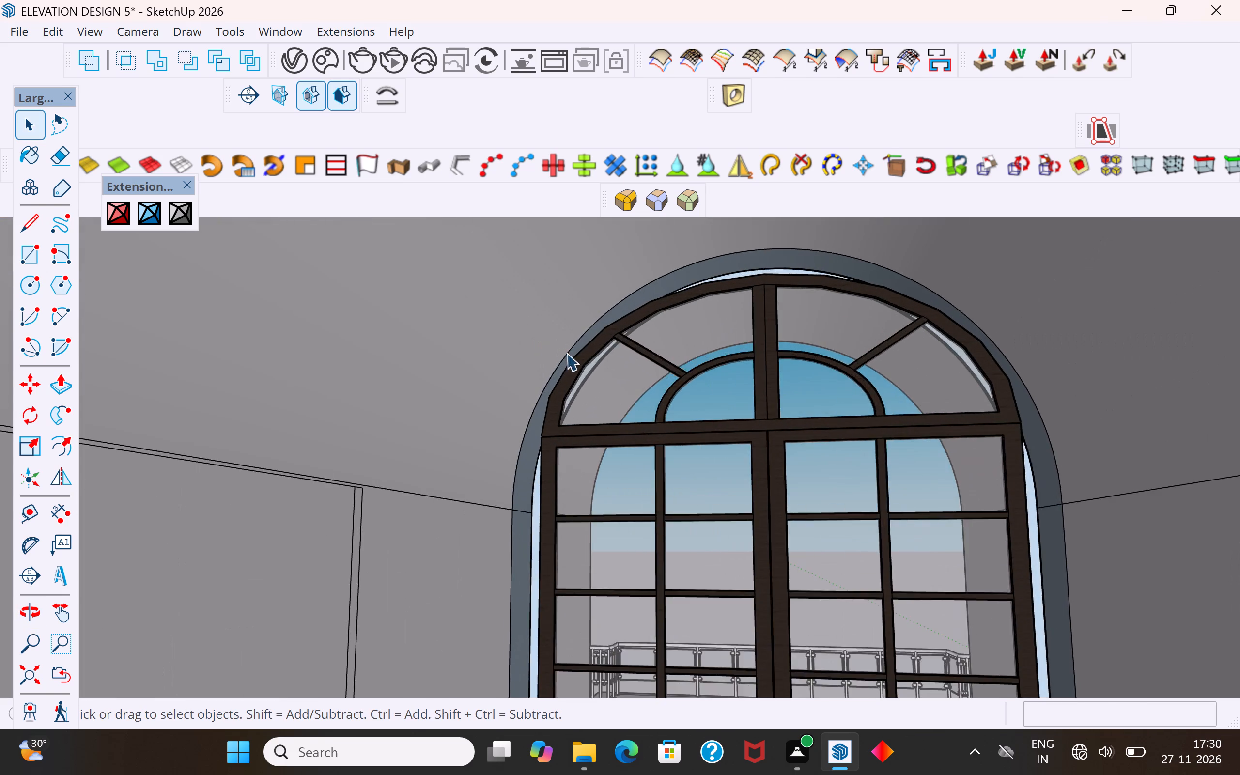
scroll(567, 353, up, 2)
middle_drag(532, 409, 447, 480)
scroll(520, 539, up, 9)
click(522, 525)
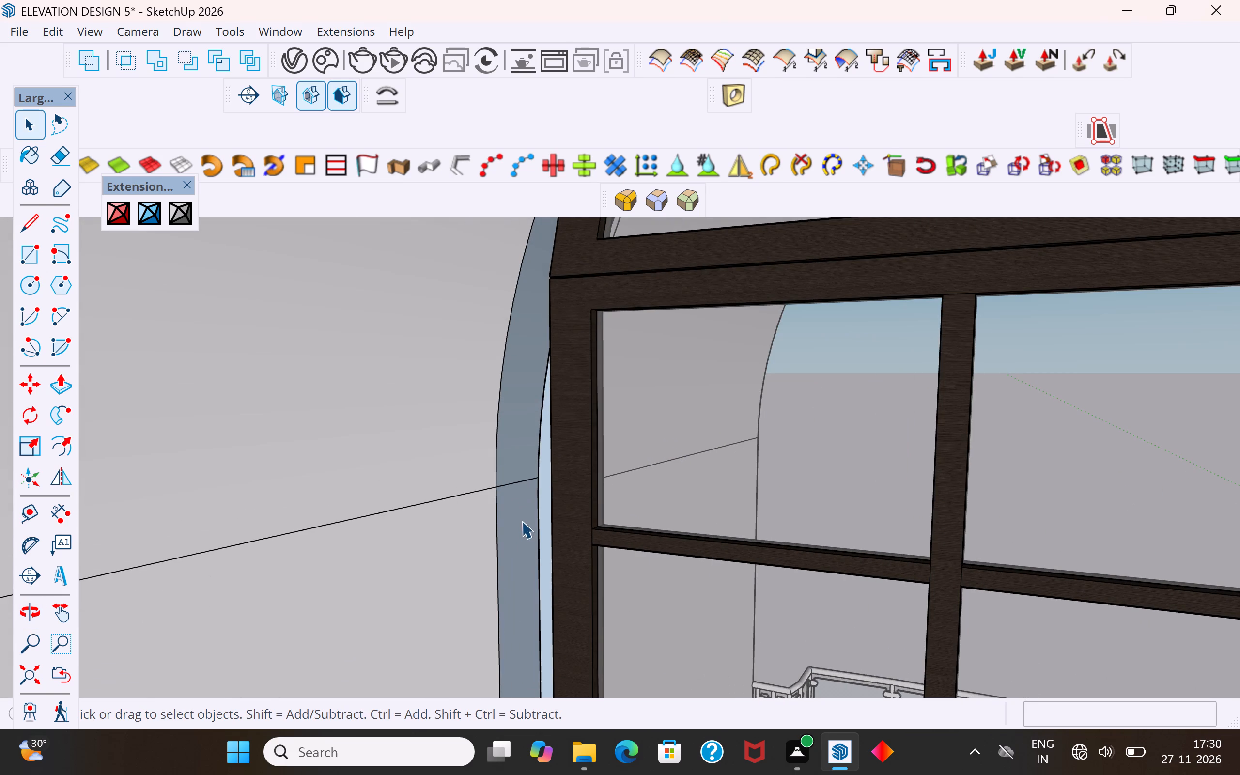
right_click(522, 520)
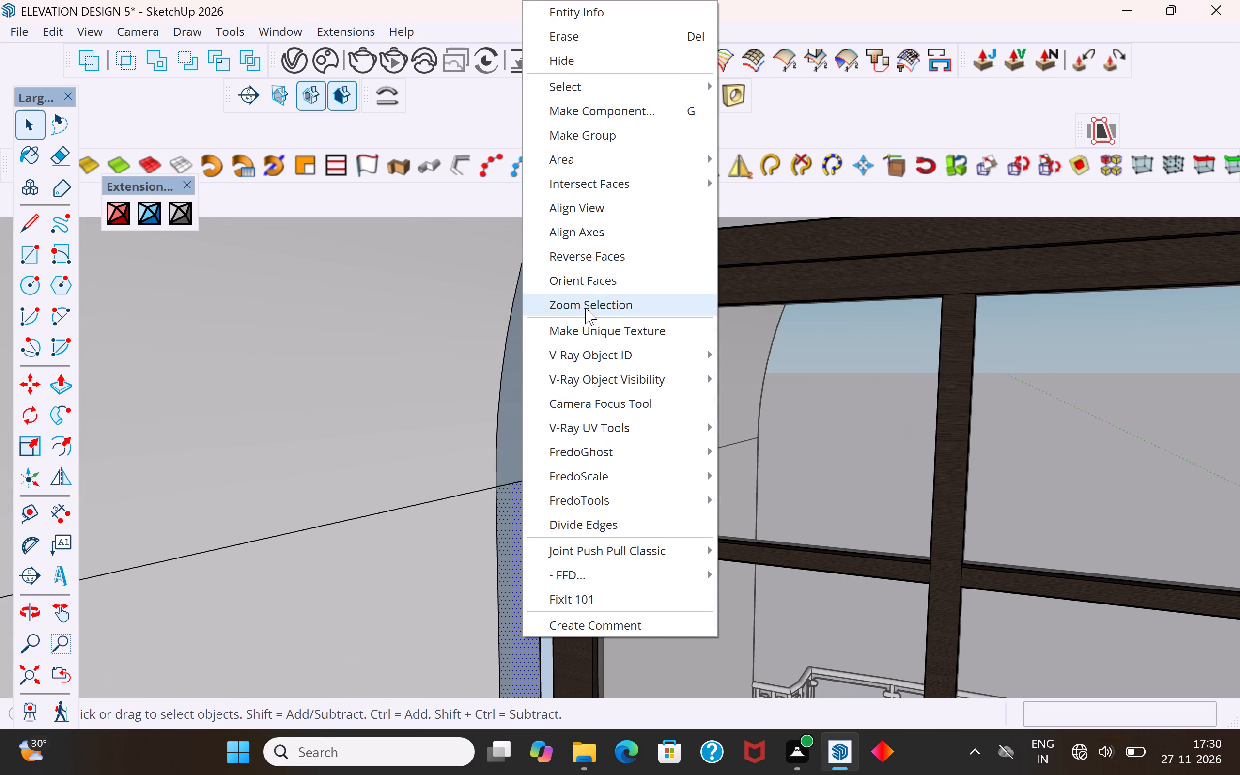
click(584, 257)
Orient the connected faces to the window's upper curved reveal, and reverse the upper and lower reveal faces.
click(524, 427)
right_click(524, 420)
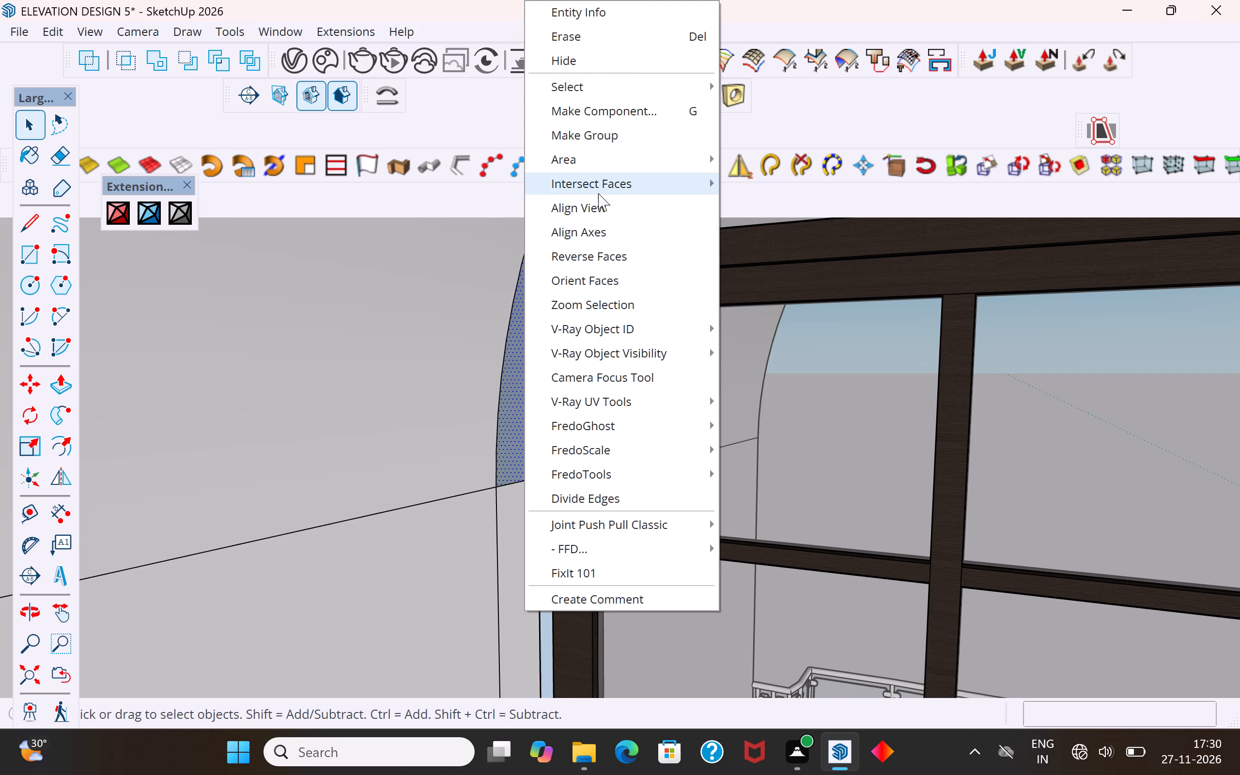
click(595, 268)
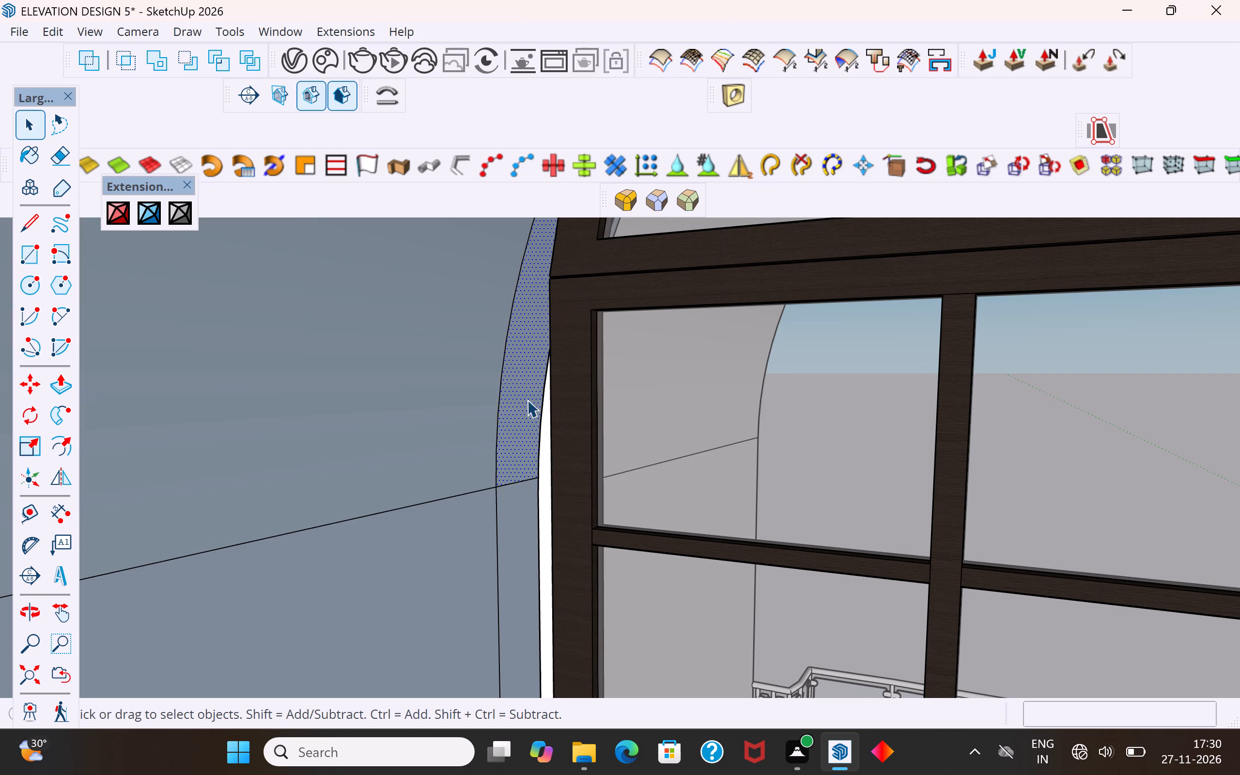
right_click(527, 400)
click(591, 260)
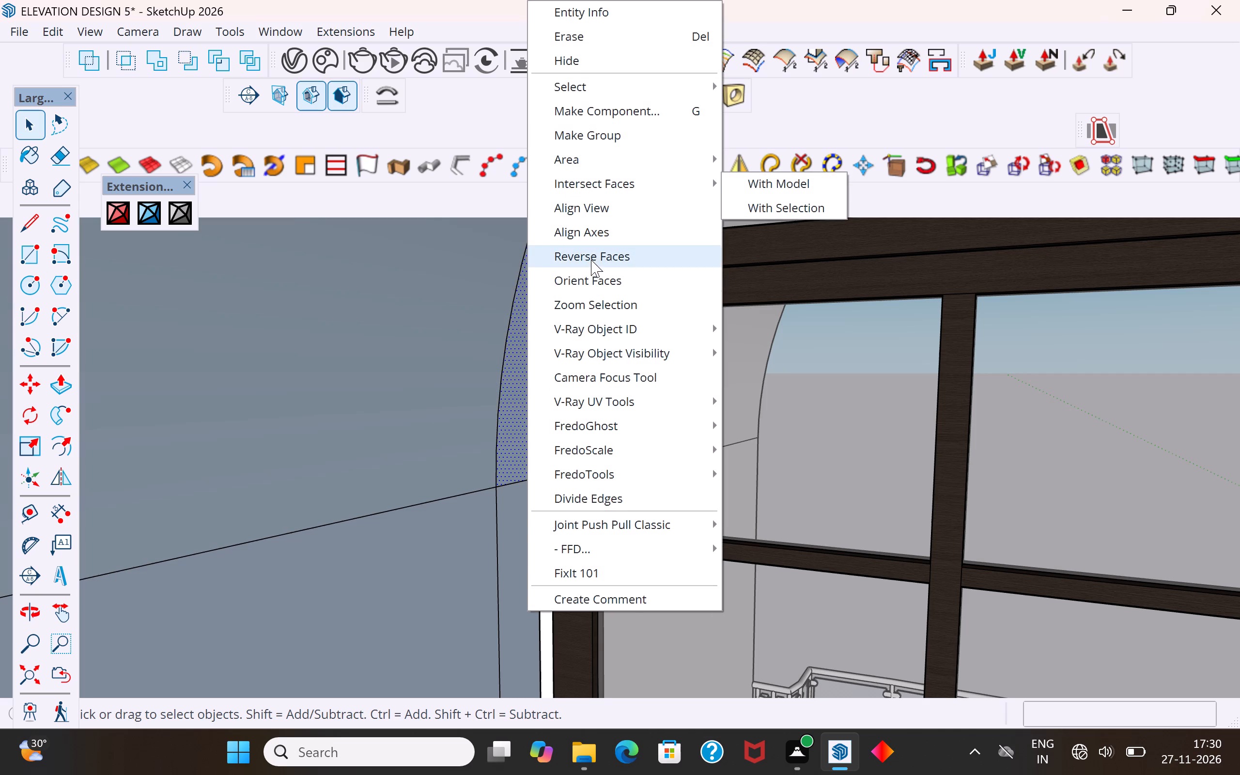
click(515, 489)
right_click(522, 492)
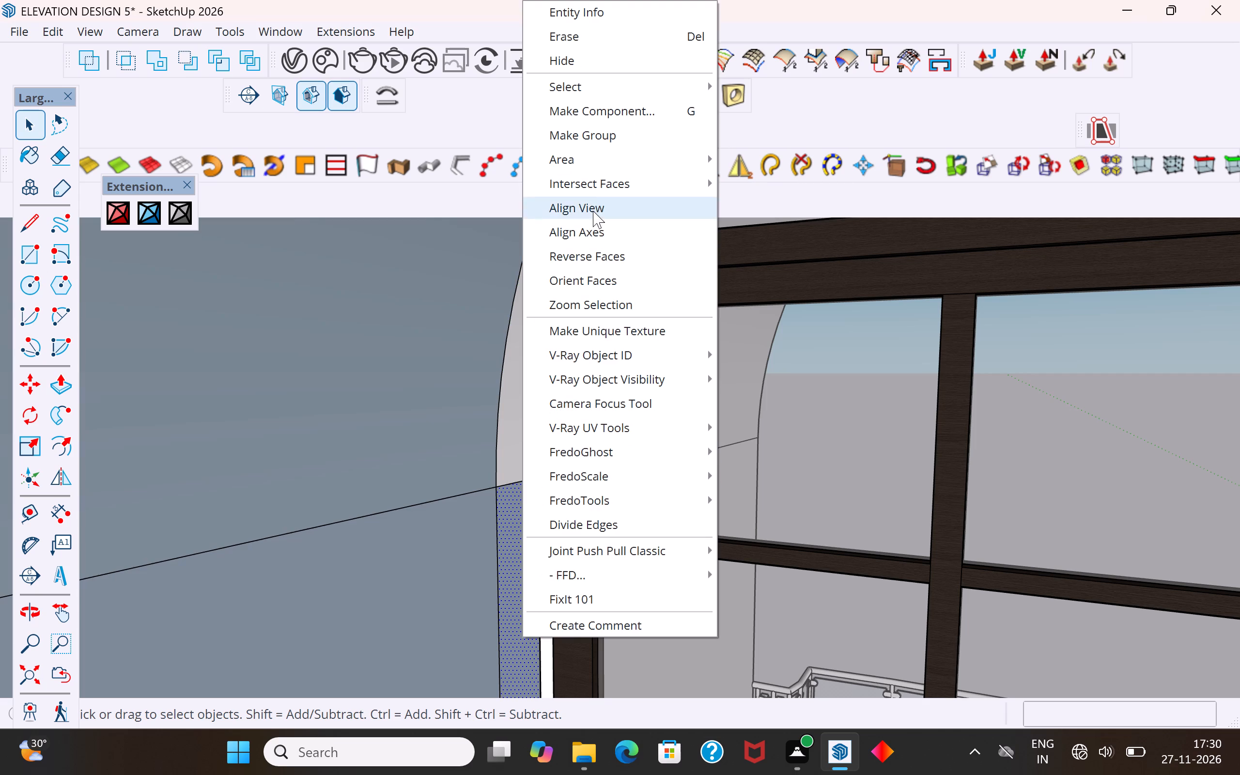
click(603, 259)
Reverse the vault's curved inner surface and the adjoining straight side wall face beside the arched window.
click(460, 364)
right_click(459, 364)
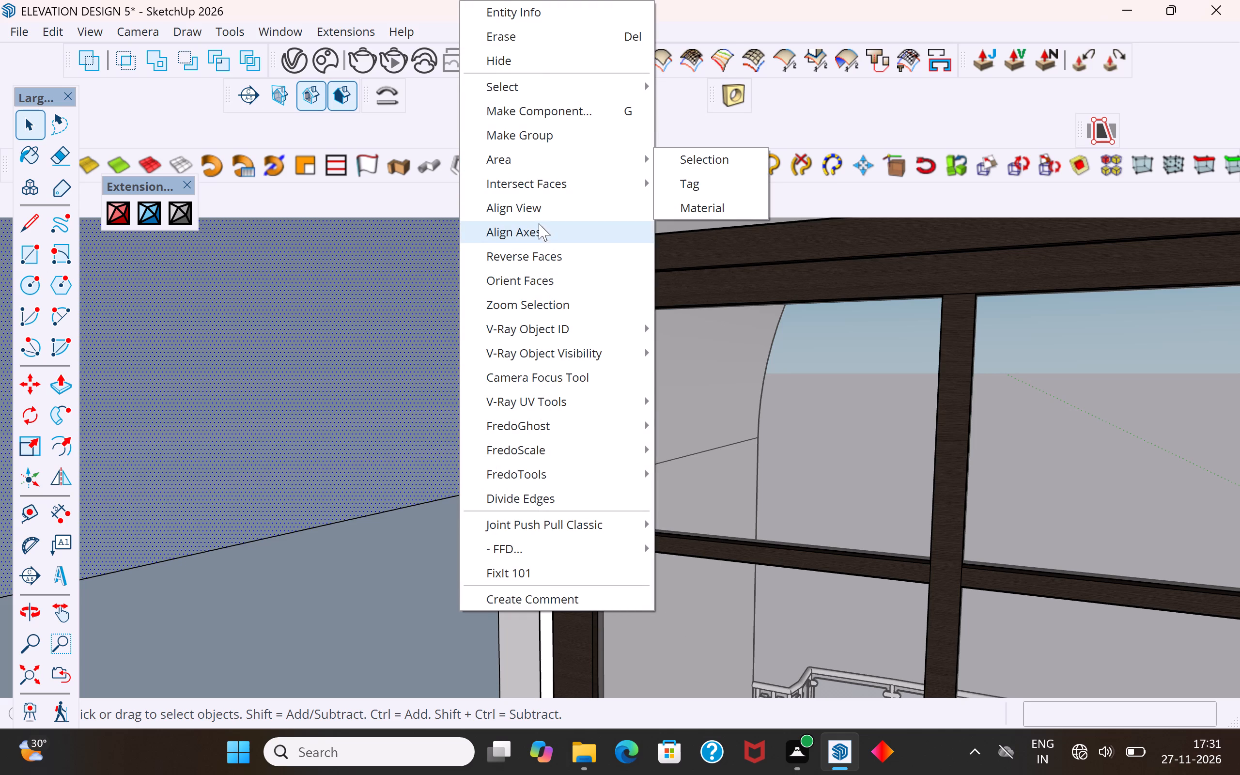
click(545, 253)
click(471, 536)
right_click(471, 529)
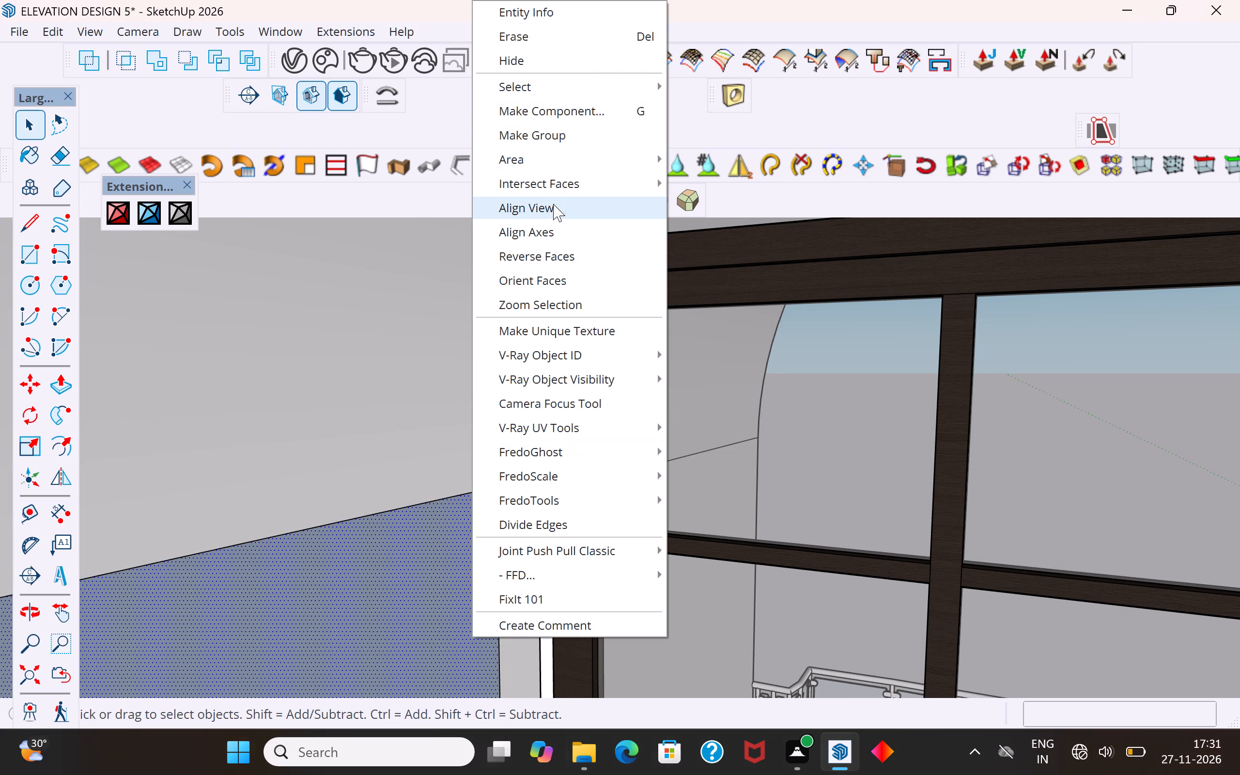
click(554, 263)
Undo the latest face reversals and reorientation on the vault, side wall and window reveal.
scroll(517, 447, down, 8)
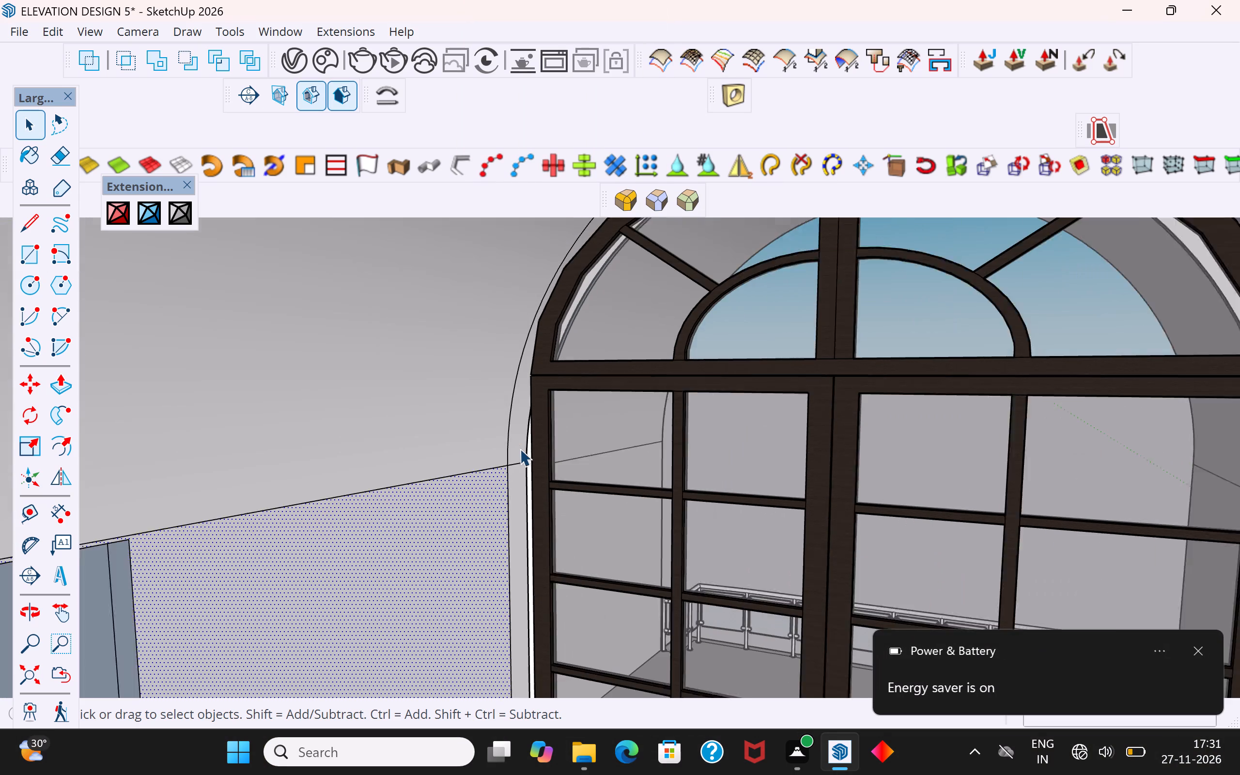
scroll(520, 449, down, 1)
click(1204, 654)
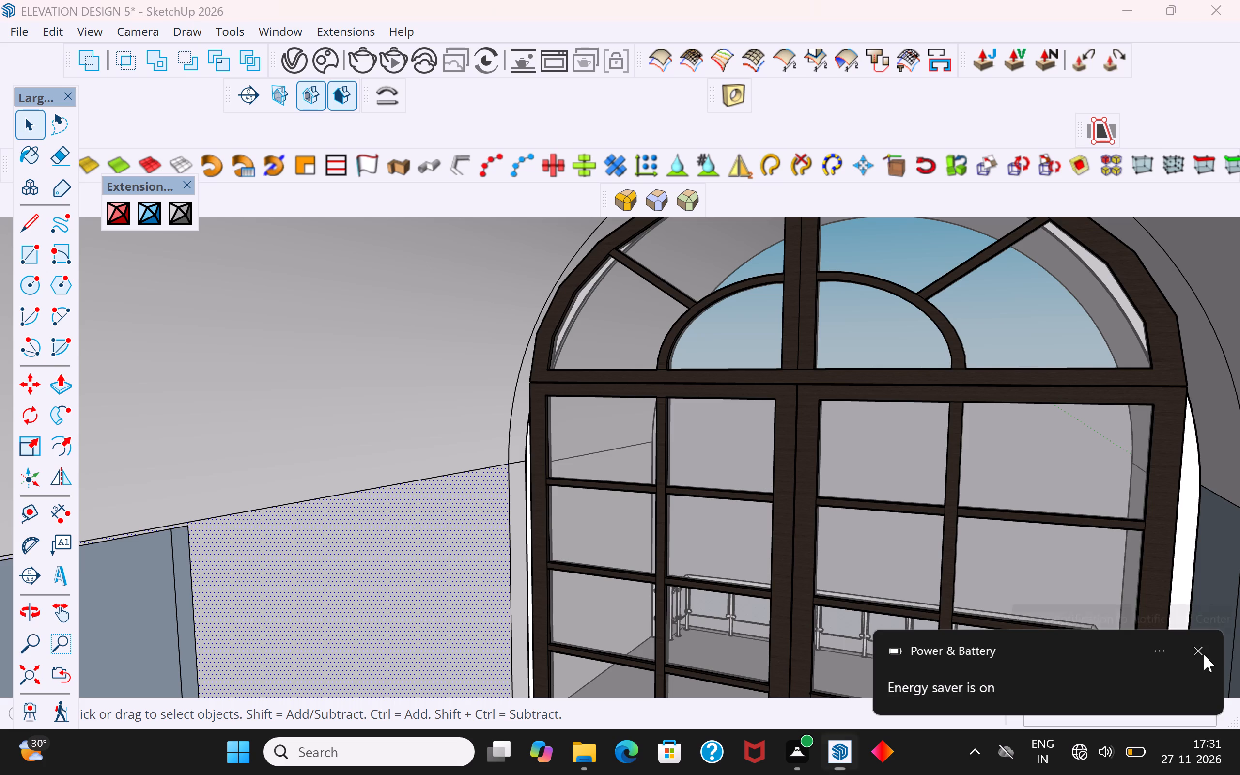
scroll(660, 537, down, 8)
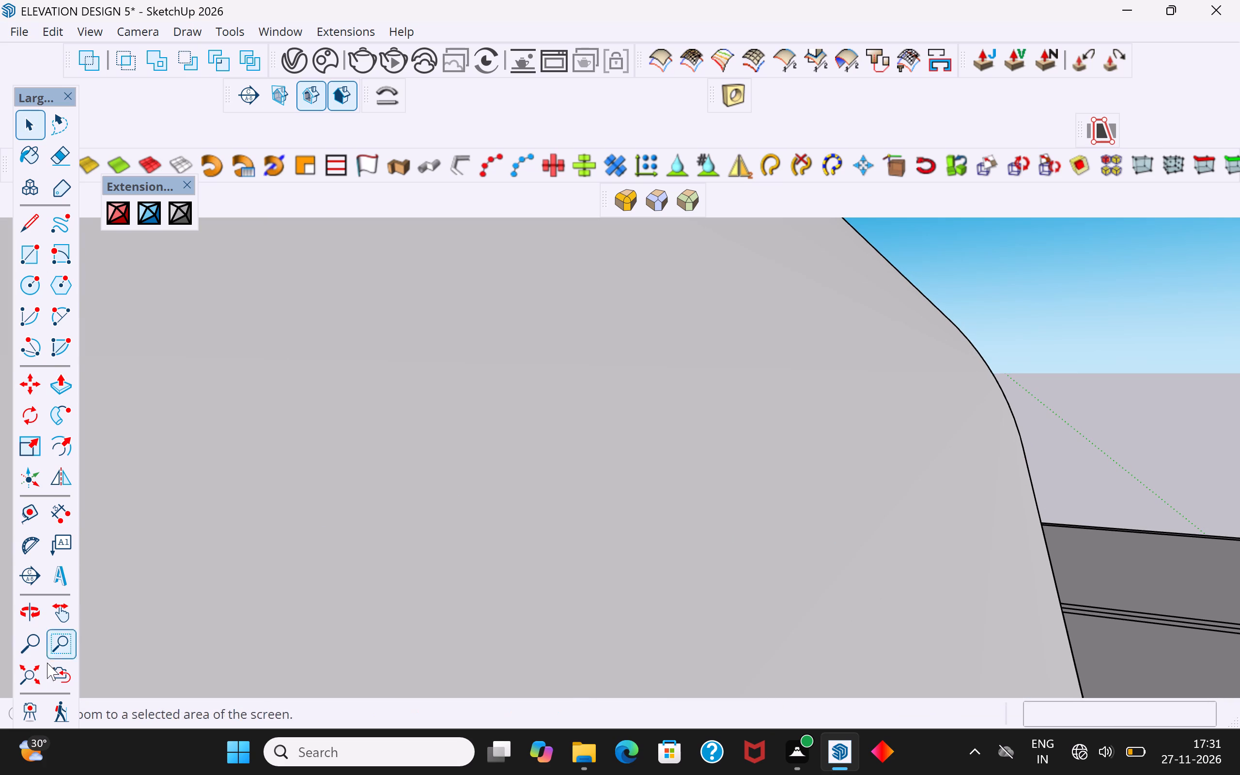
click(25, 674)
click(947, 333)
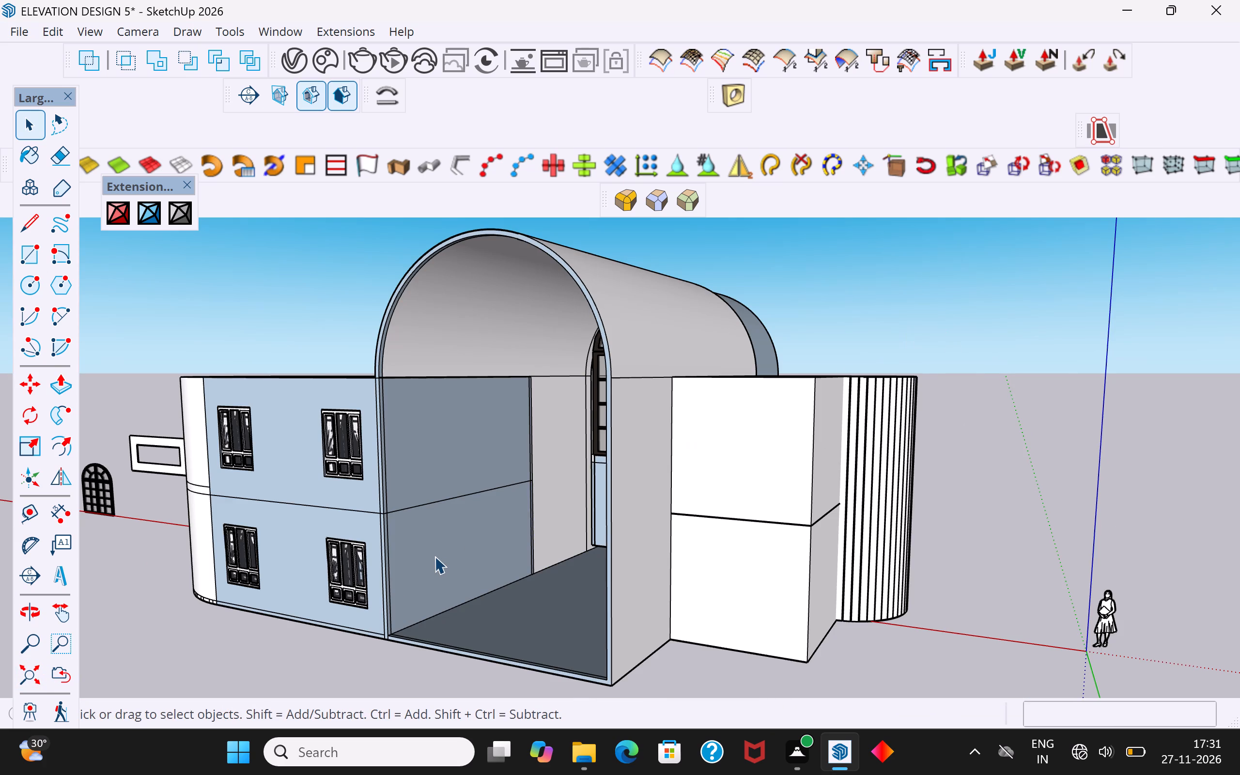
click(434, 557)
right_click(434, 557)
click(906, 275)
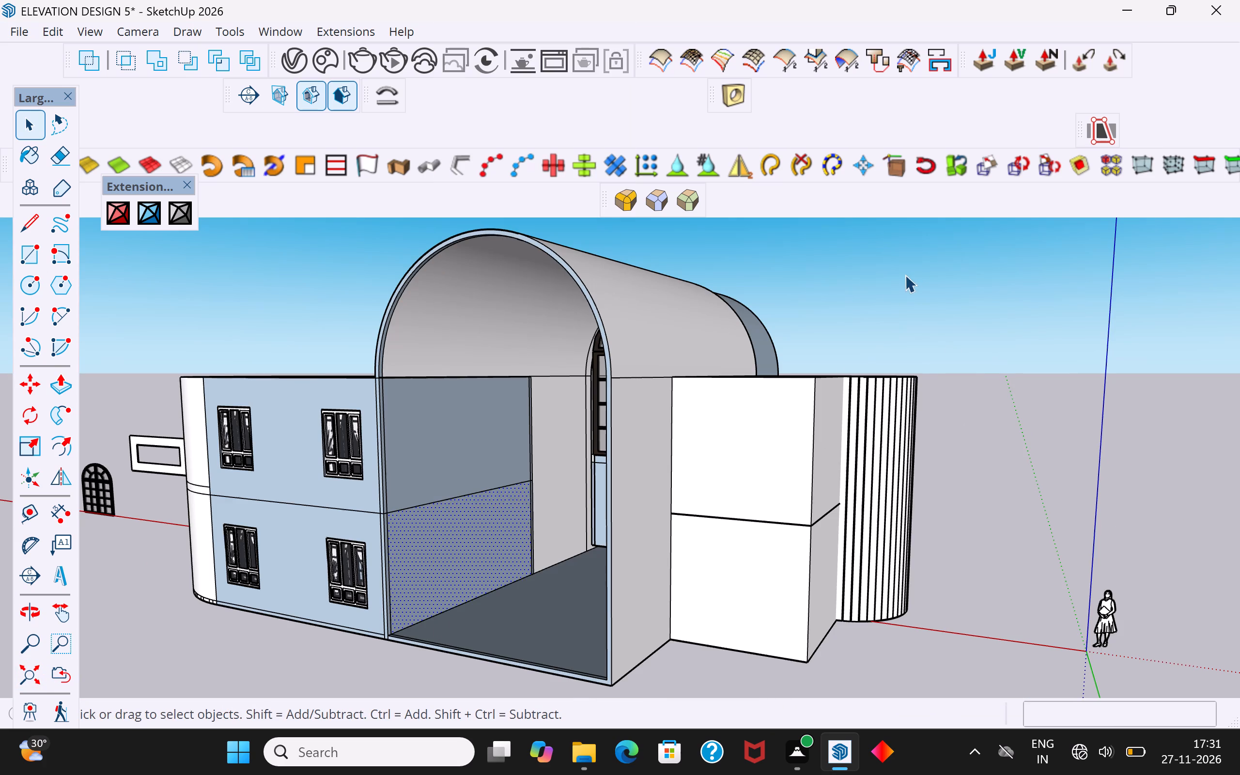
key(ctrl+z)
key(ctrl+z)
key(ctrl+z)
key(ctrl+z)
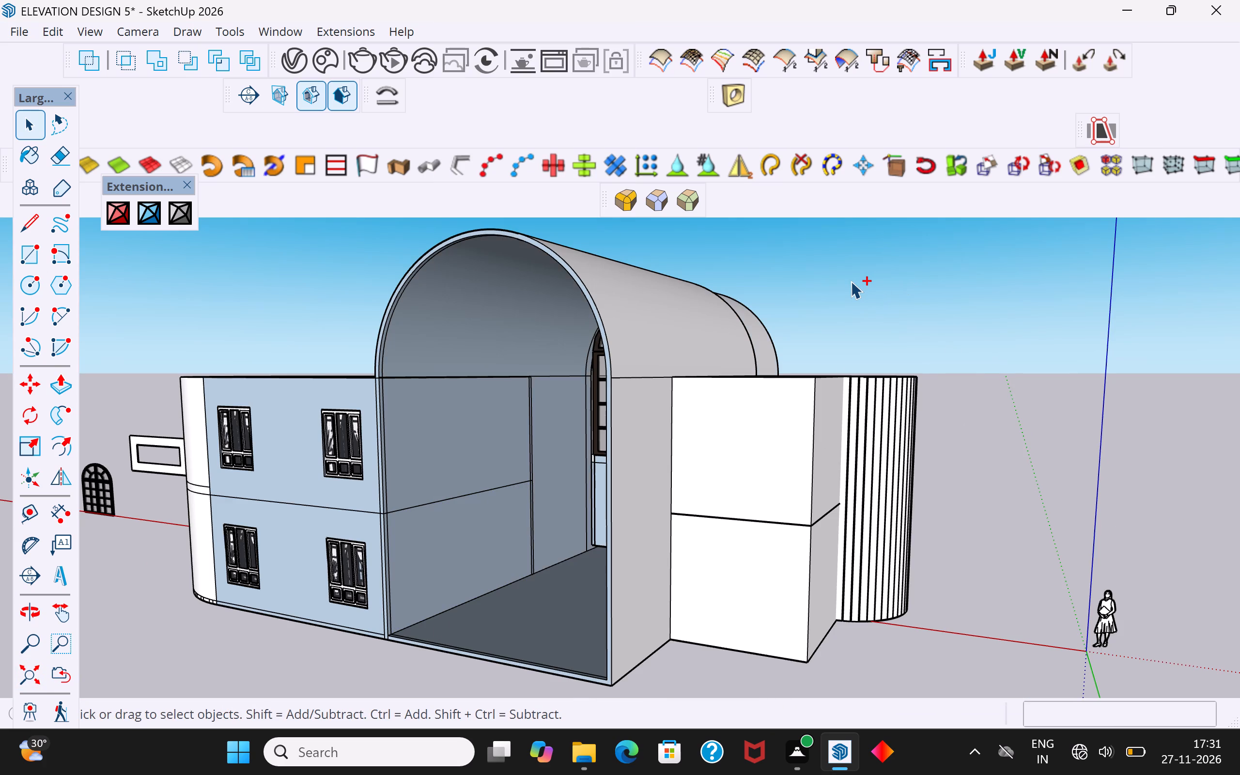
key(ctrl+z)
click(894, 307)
Move the vaulted hall's floor face by its wall corner up to the base of the entrance wall.
scroll(499, 536, down, 2)
middle_drag(535, 538, 581, 540)
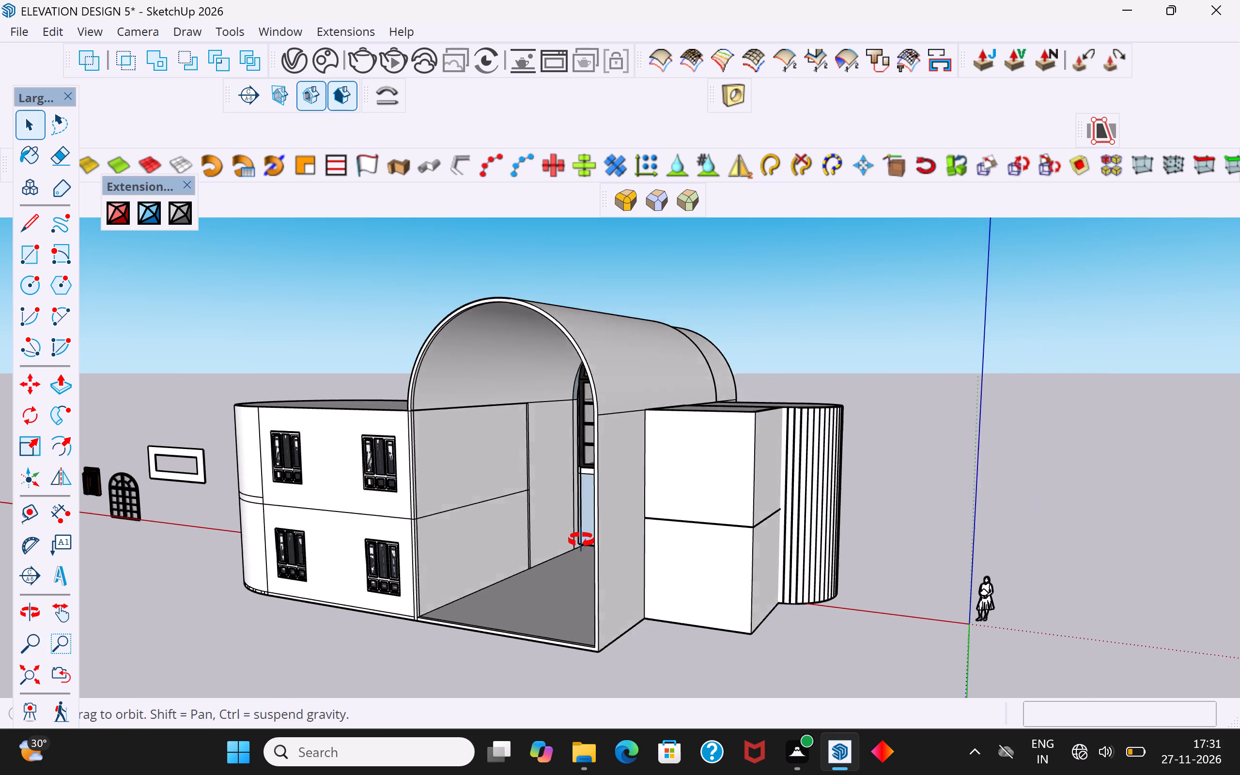
middle_drag(581, 540, 671, 571)
middle_drag(637, 566, 611, 508)
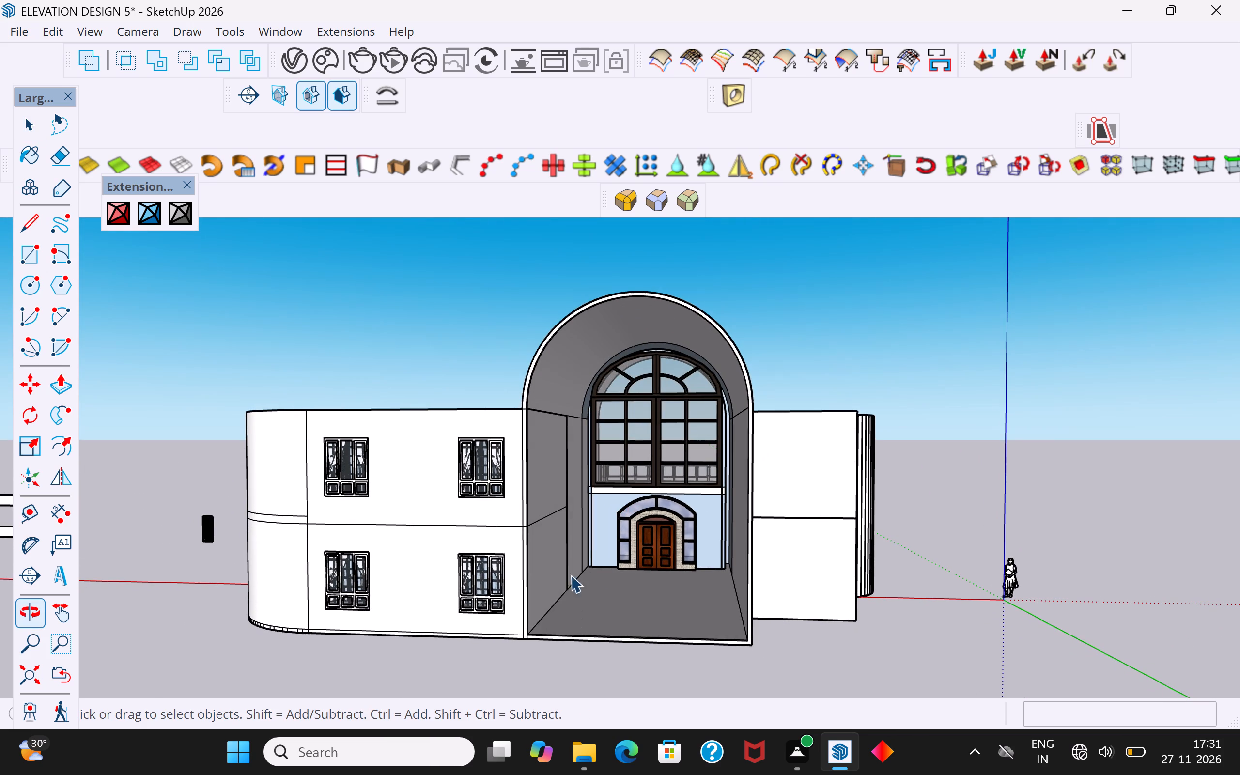
click(616, 611)
scroll(616, 619, up, 1)
middle_drag(616, 619, 612, 645)
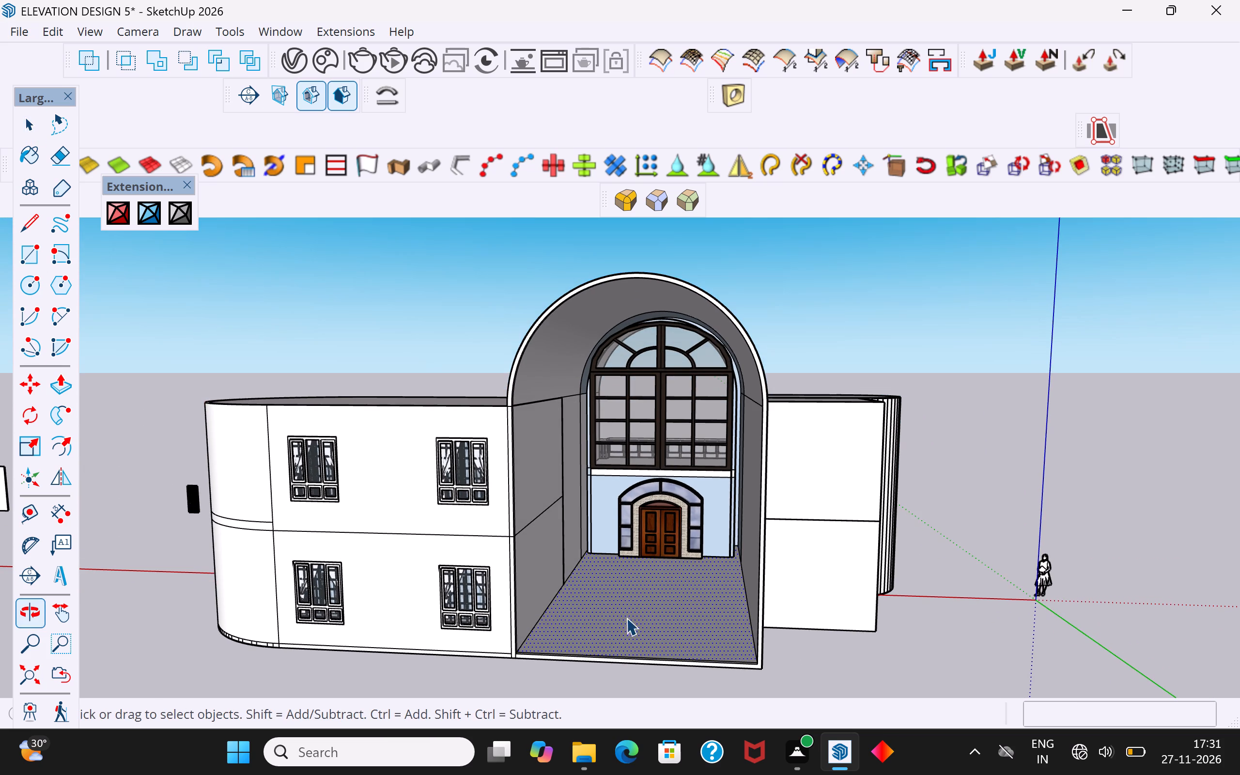
scroll(651, 588, up, 7)
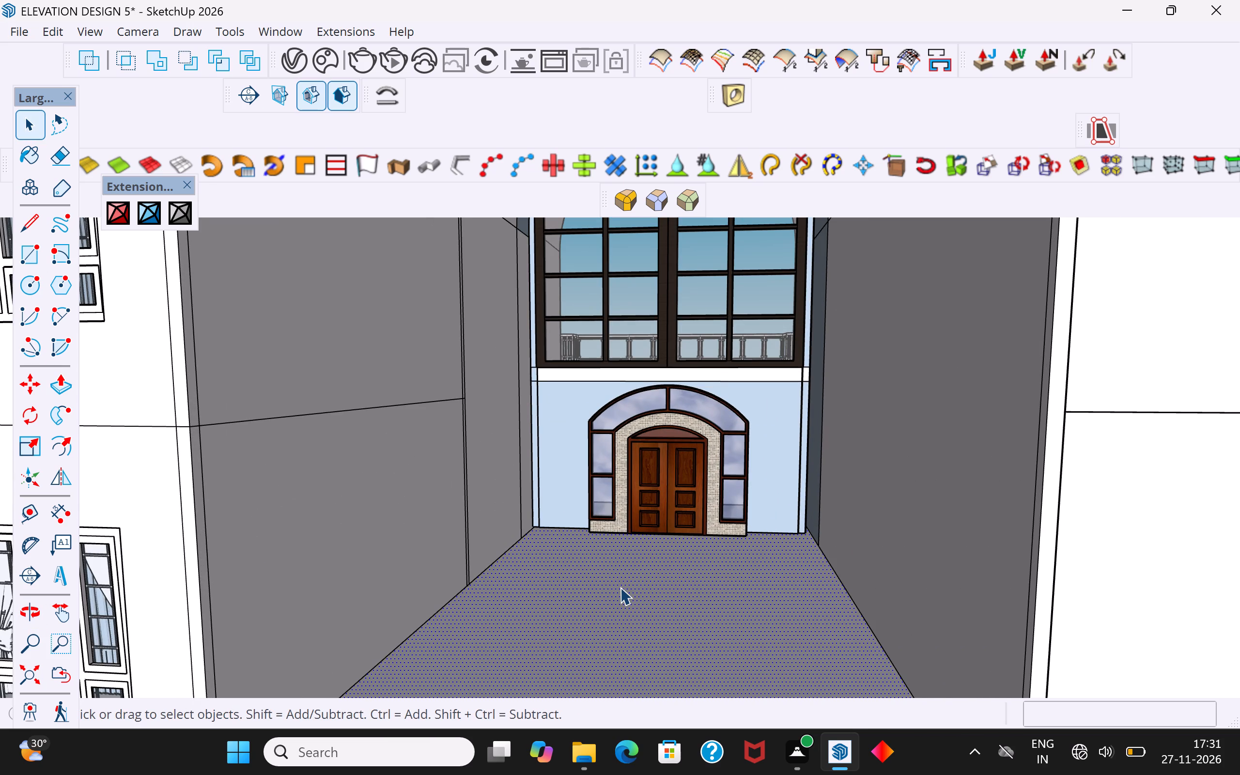
key(m)
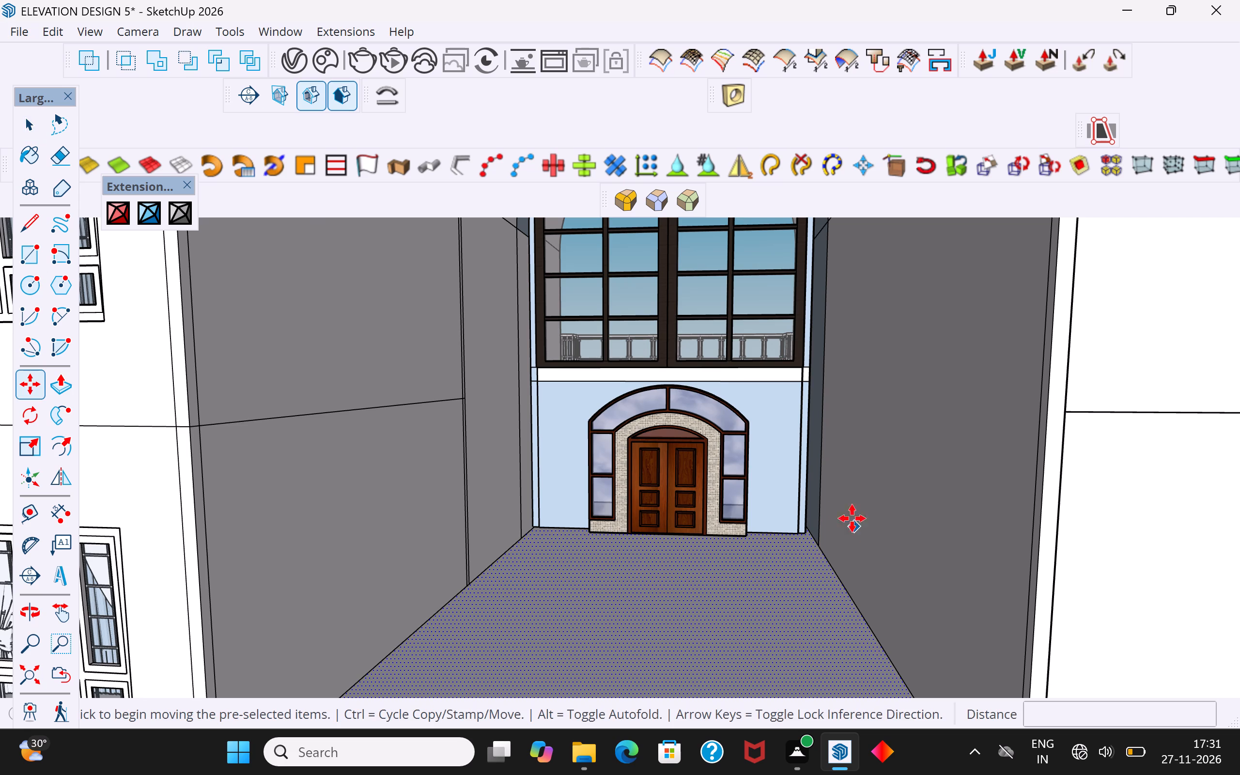
scroll(836, 575, up, 6)
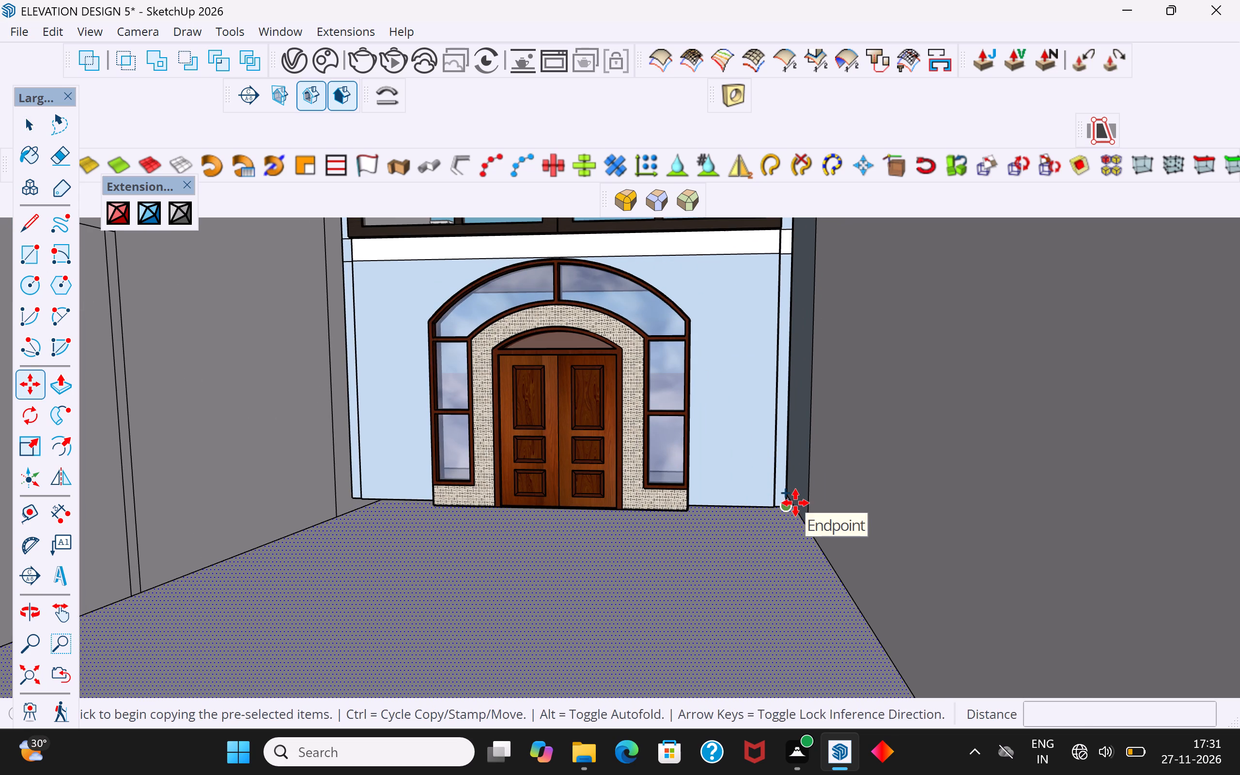
middle_drag(797, 495, 822, 433)
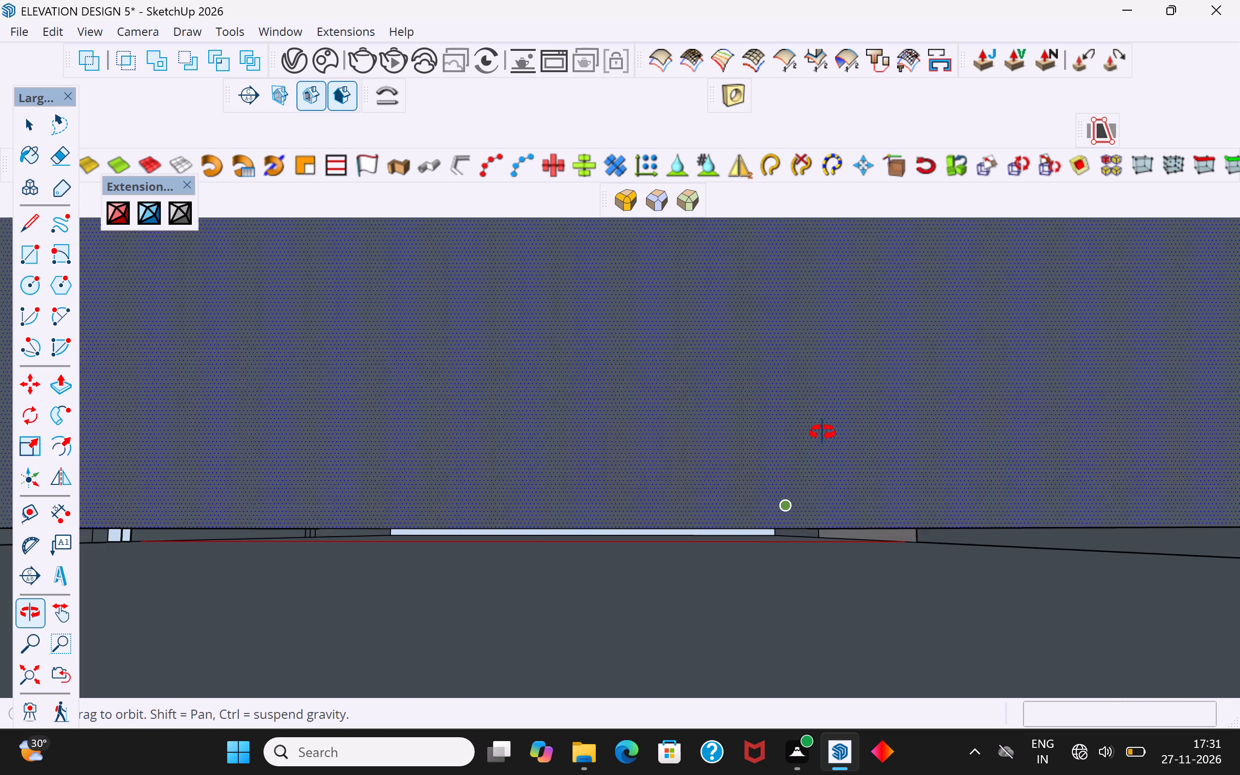
middle_drag(822, 433, 827, 456)
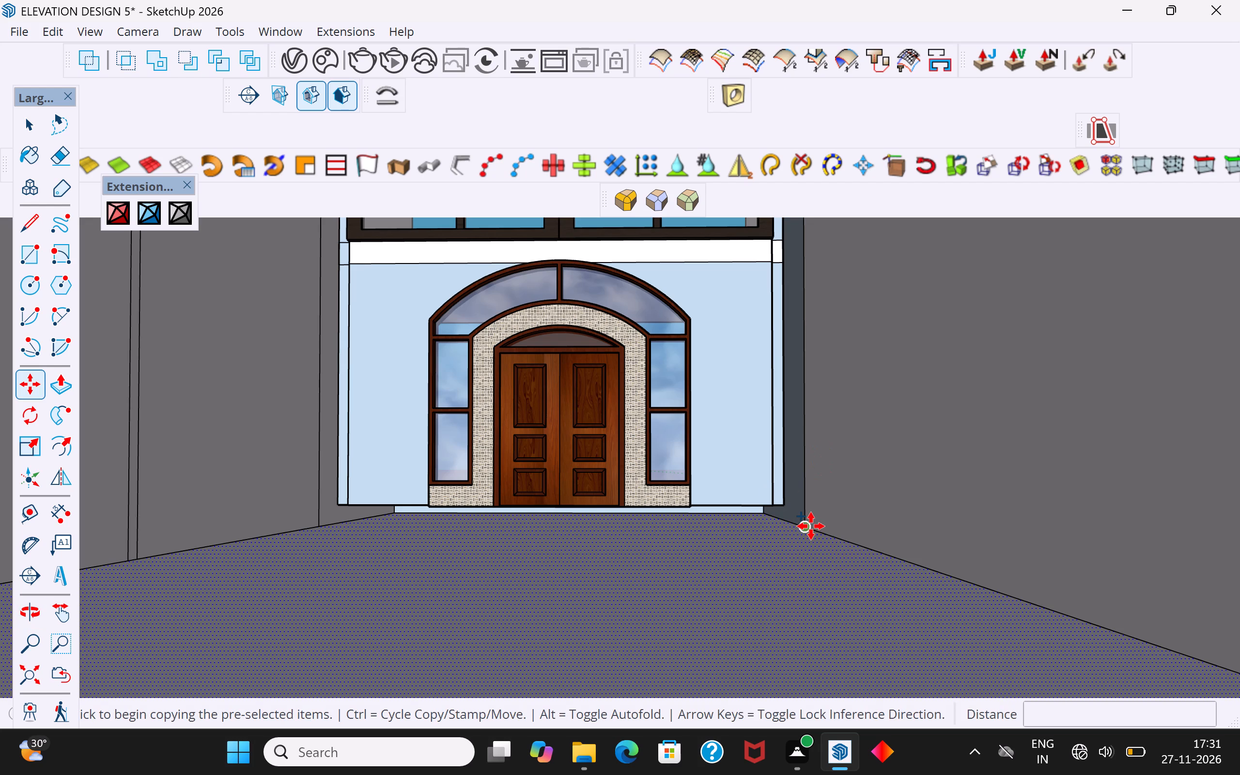
ctrl+click(811, 527)
scroll(776, 502, up, 11)
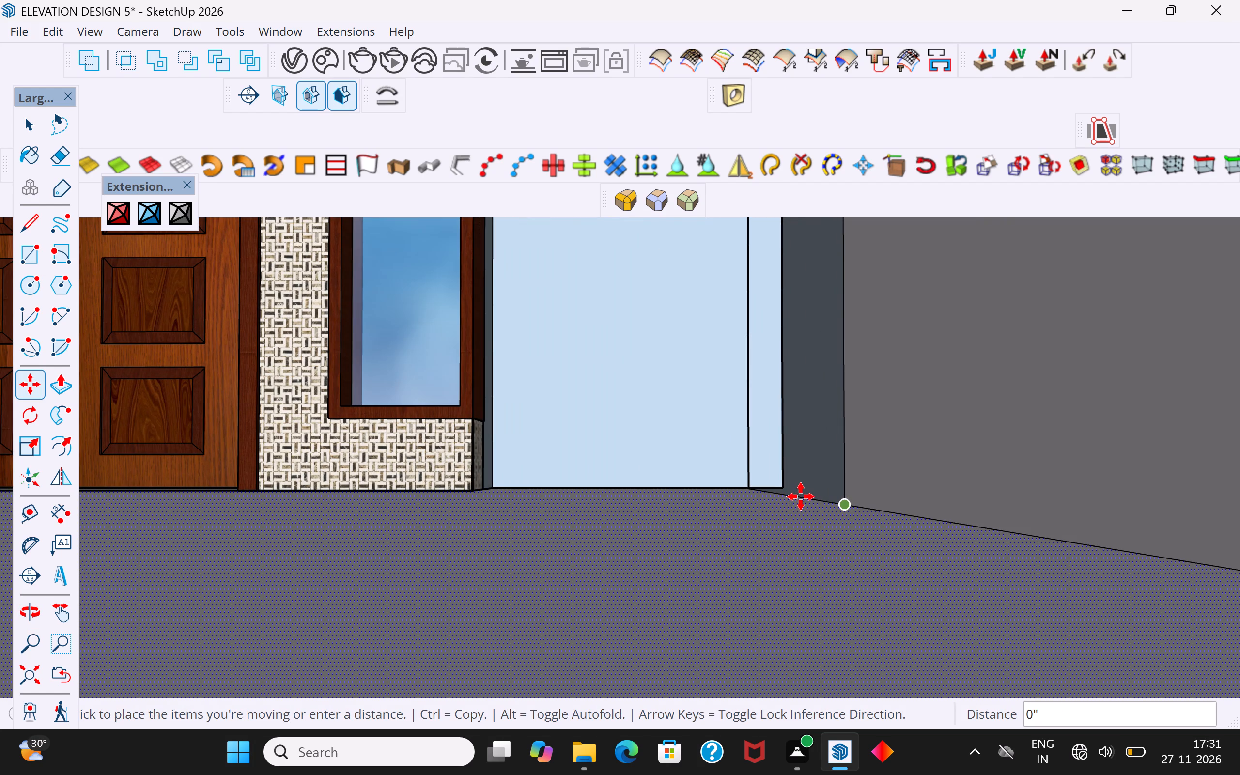
click(801, 492)
Examine the floor junction beside the entrance door, the open rear of the vault and the front facade.
middle_drag(833, 518, 734, 595)
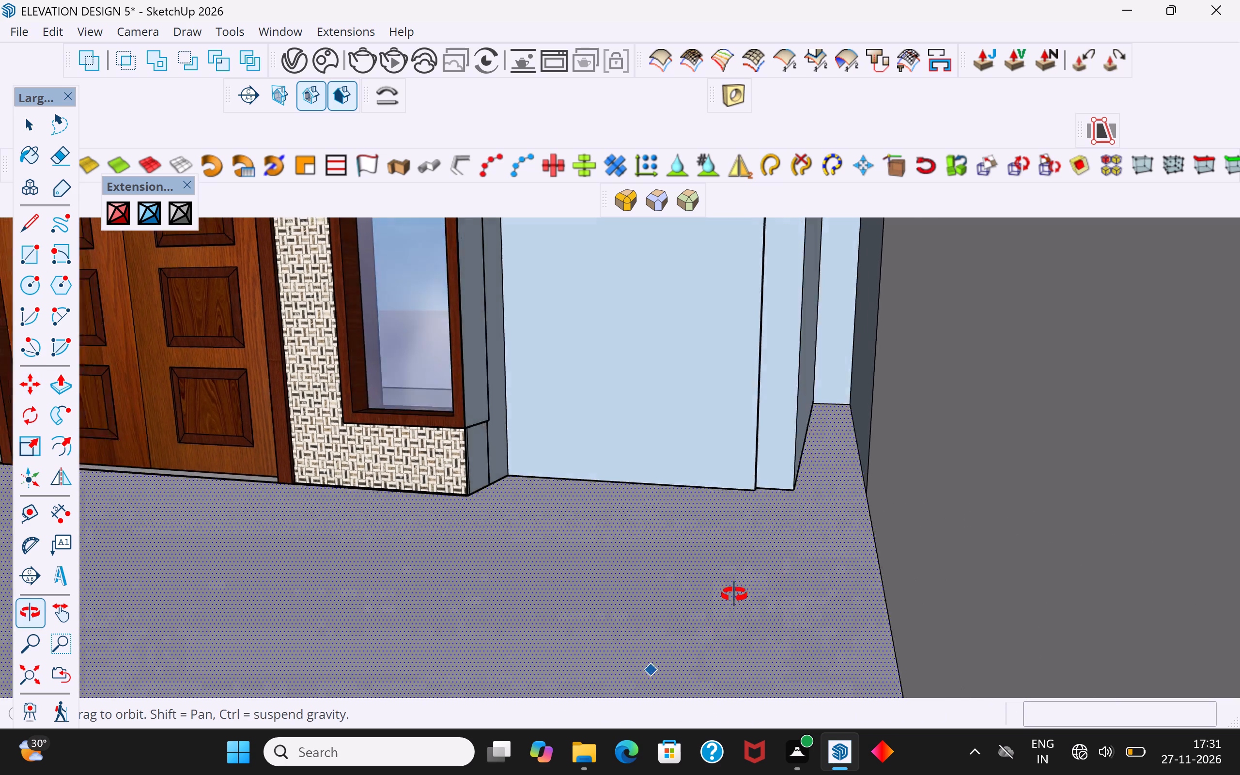
middle_drag(734, 595, 790, 581)
scroll(789, 490, up, 4)
scroll(776, 523, down, 8)
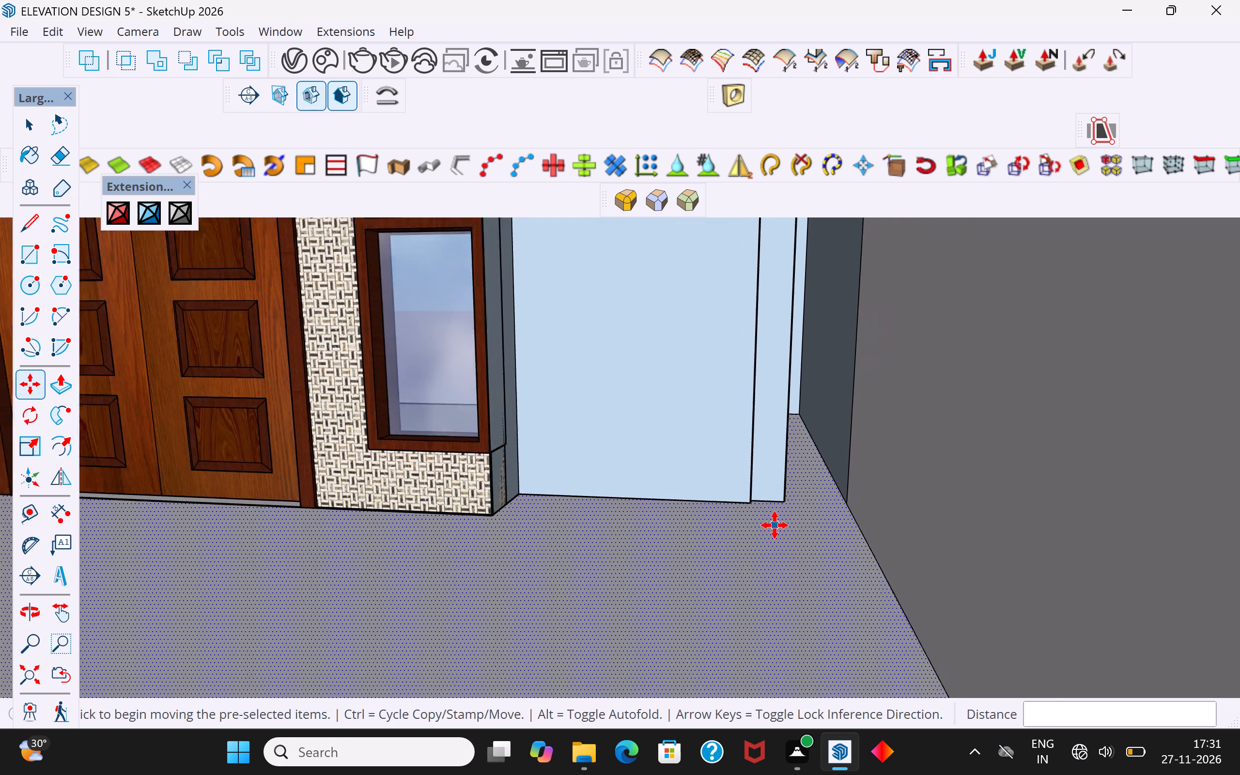
scroll(775, 525, down, 20)
scroll(775, 525, down, 4)
middle_drag(754, 605, 611, 711)
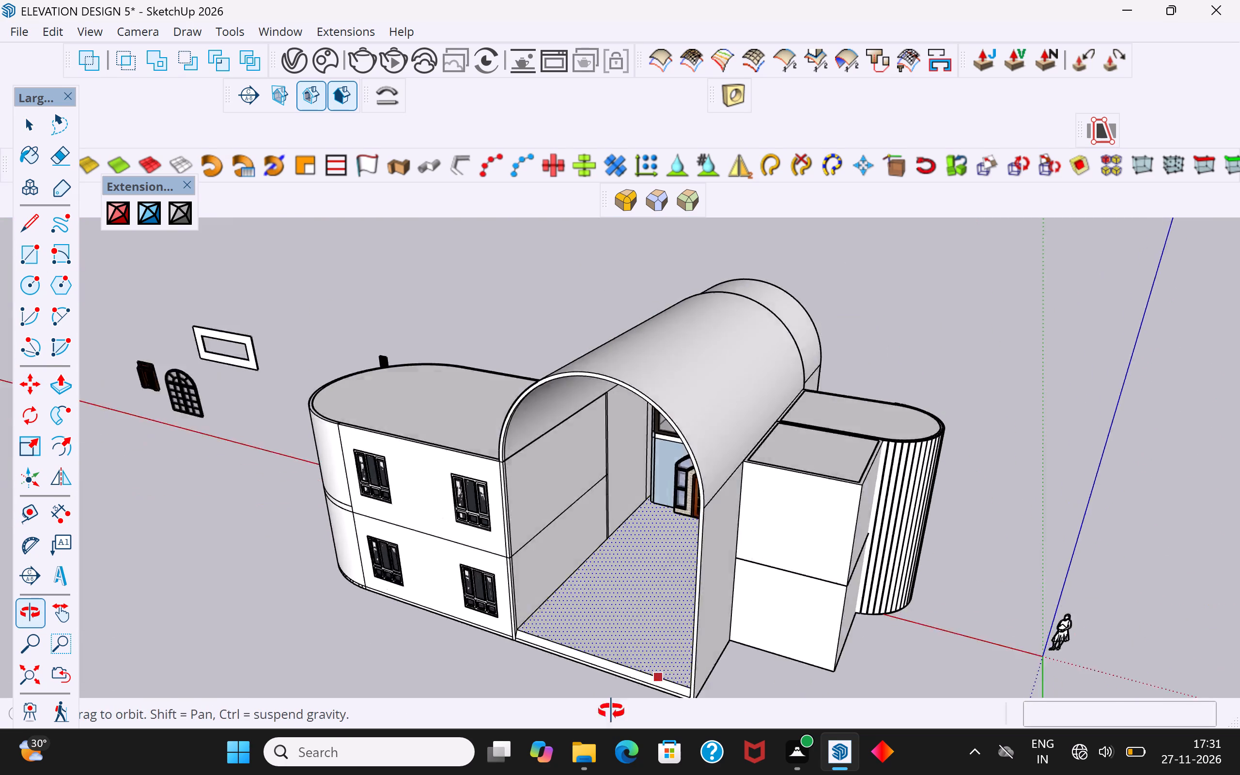
middle_drag(611, 711, 311, 655)
middle_drag(914, 579, 479, 535)
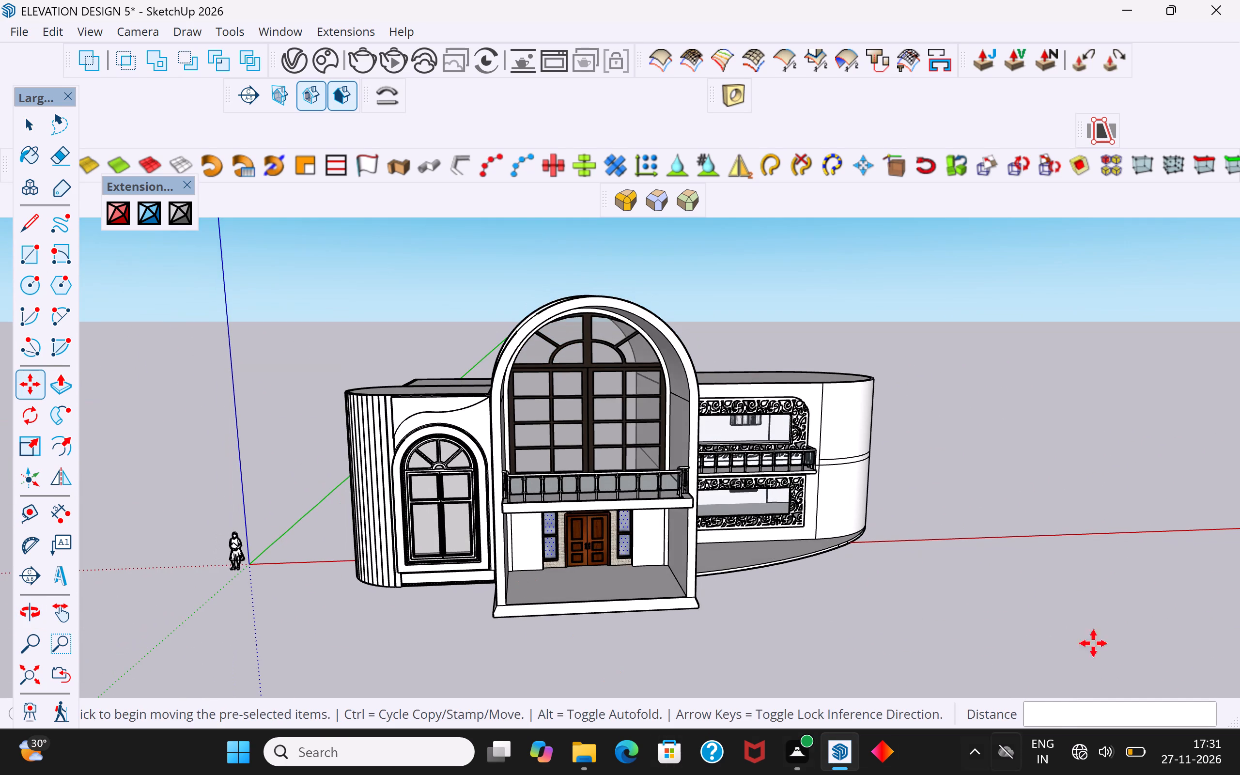
click(31, 132)
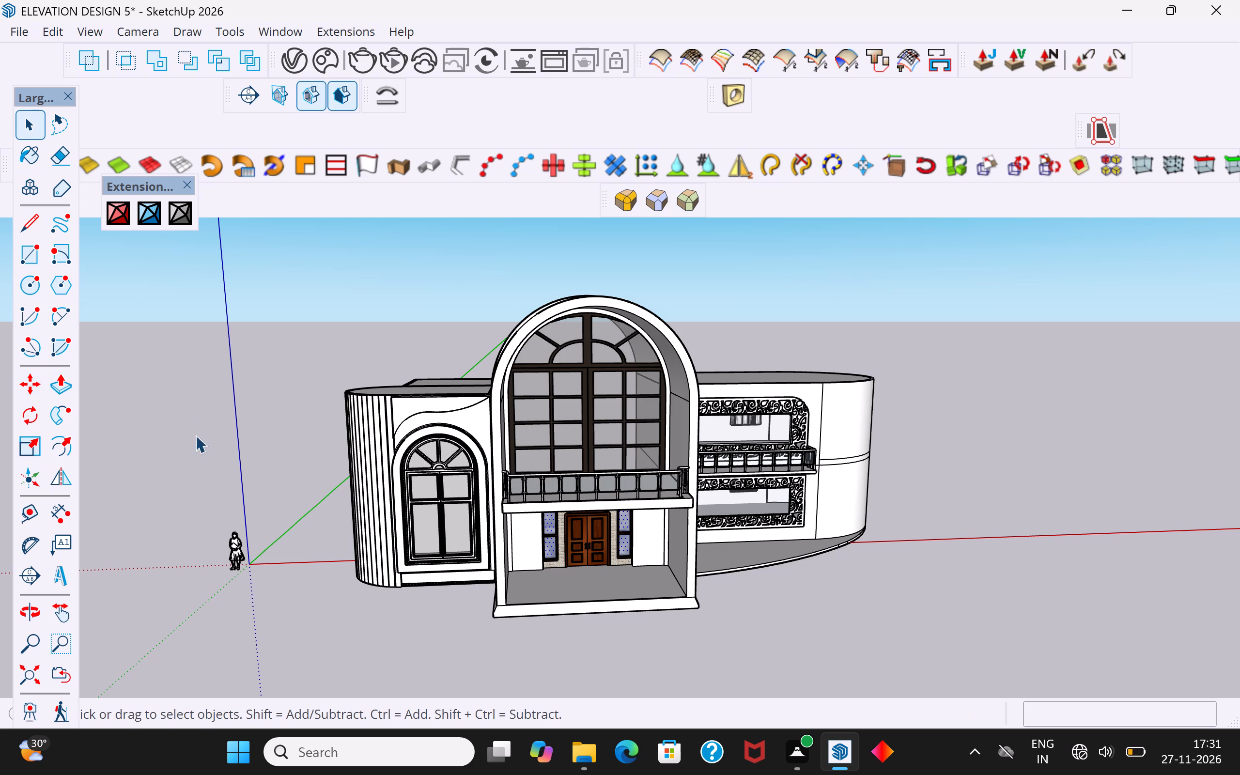
Examine the entrance porch from the front, then the open rear and interior floor of the vaulted hall.
click(195, 435)
middle_drag(516, 604, 615, 638)
scroll(617, 635, up, 10)
middle_drag(653, 620, 725, 639)
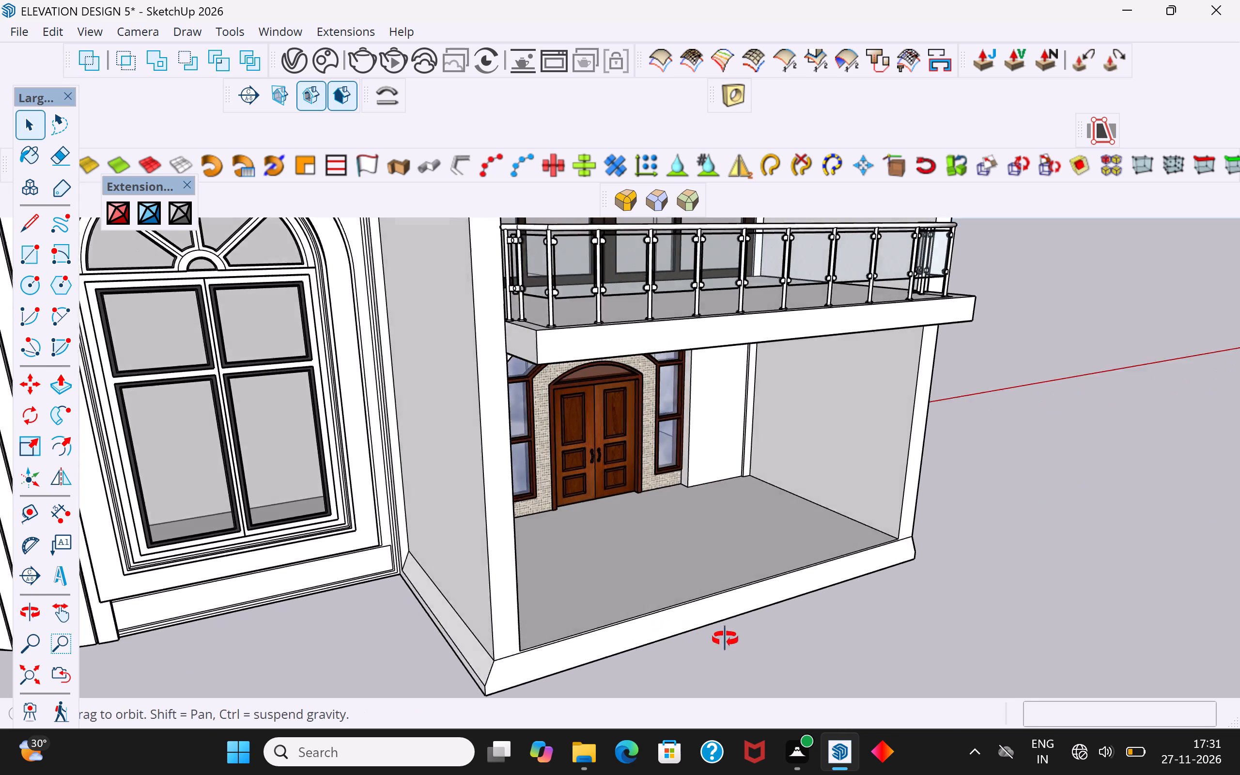
middle_drag(725, 639, 845, 651)
scroll(794, 531, down, 13)
middle_drag(600, 536, 1028, 656)
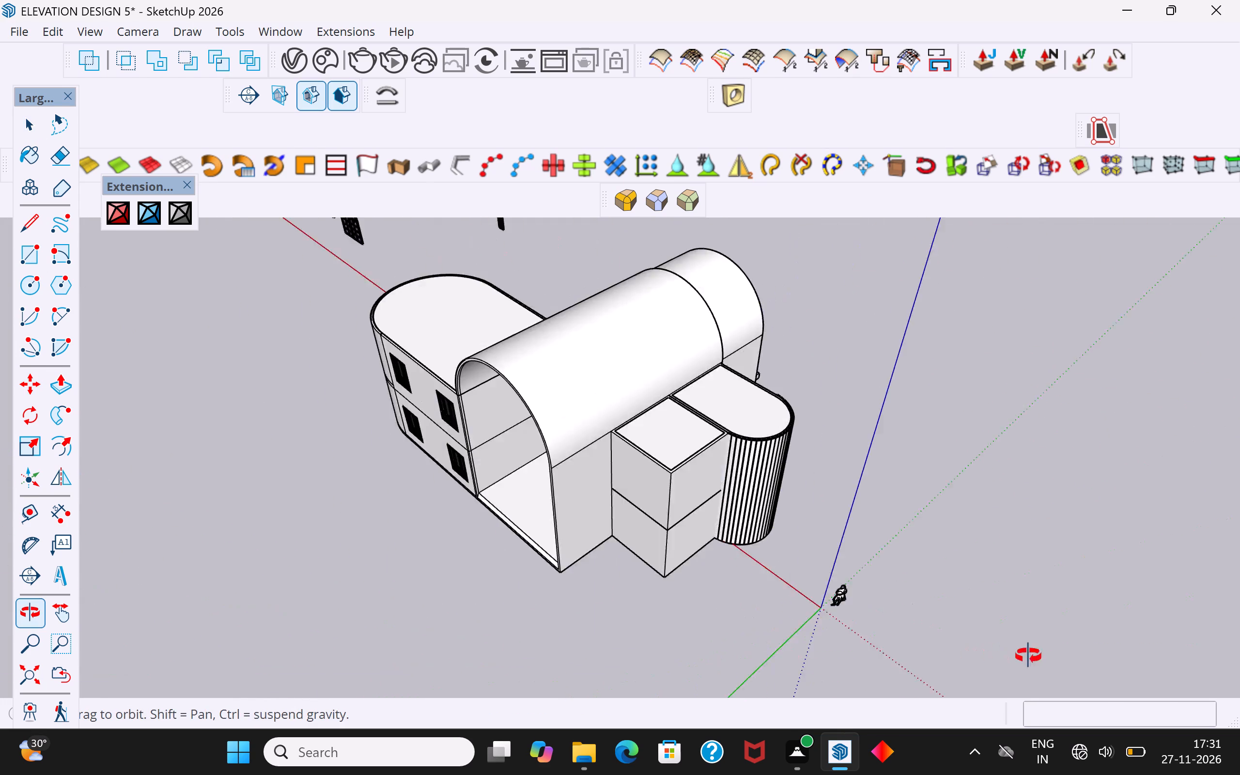
middle_drag(1028, 656, 1088, 625)
scroll(464, 496, up, 4)
middle_drag(579, 484, 624, 421)
scroll(639, 293, up, 4)
middle_drag(639, 373, 671, 352)
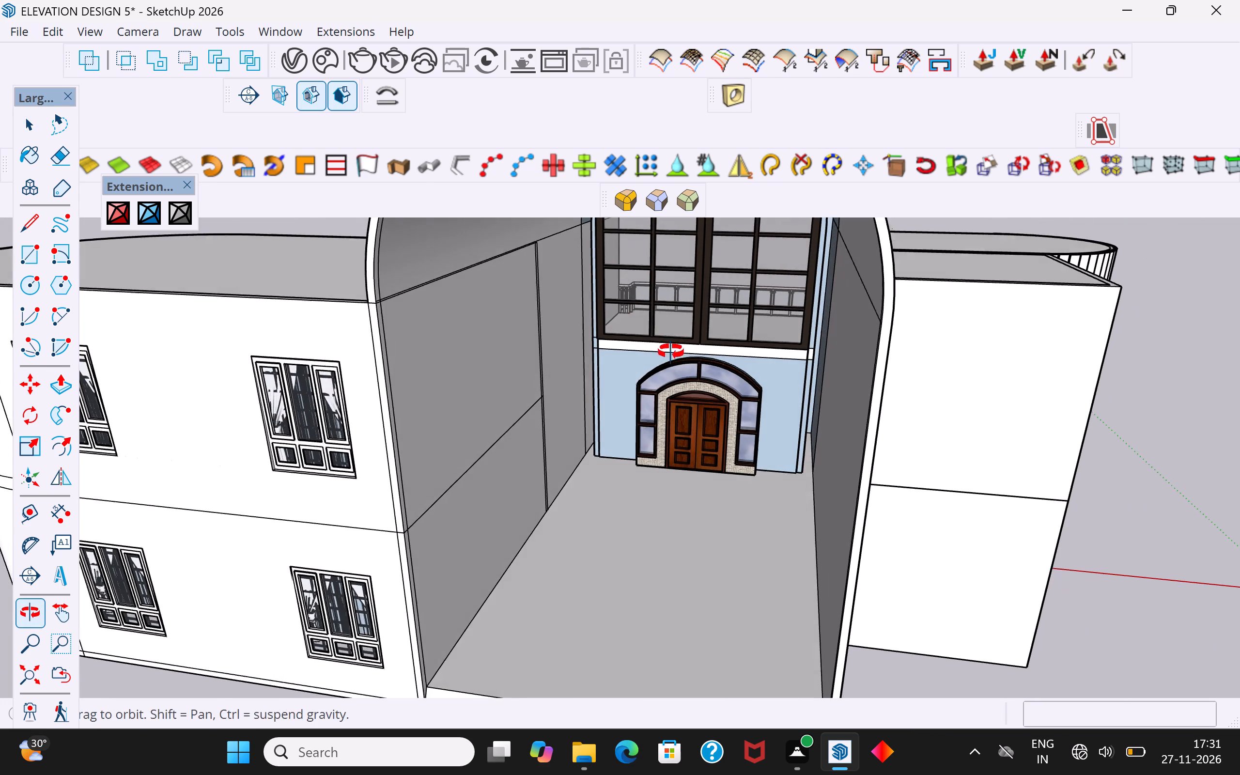
middle_drag(671, 352, 671, 351)
scroll(614, 469, up, 3)
middle_drag(635, 474, 647, 500)
scroll(572, 464, down, 3)
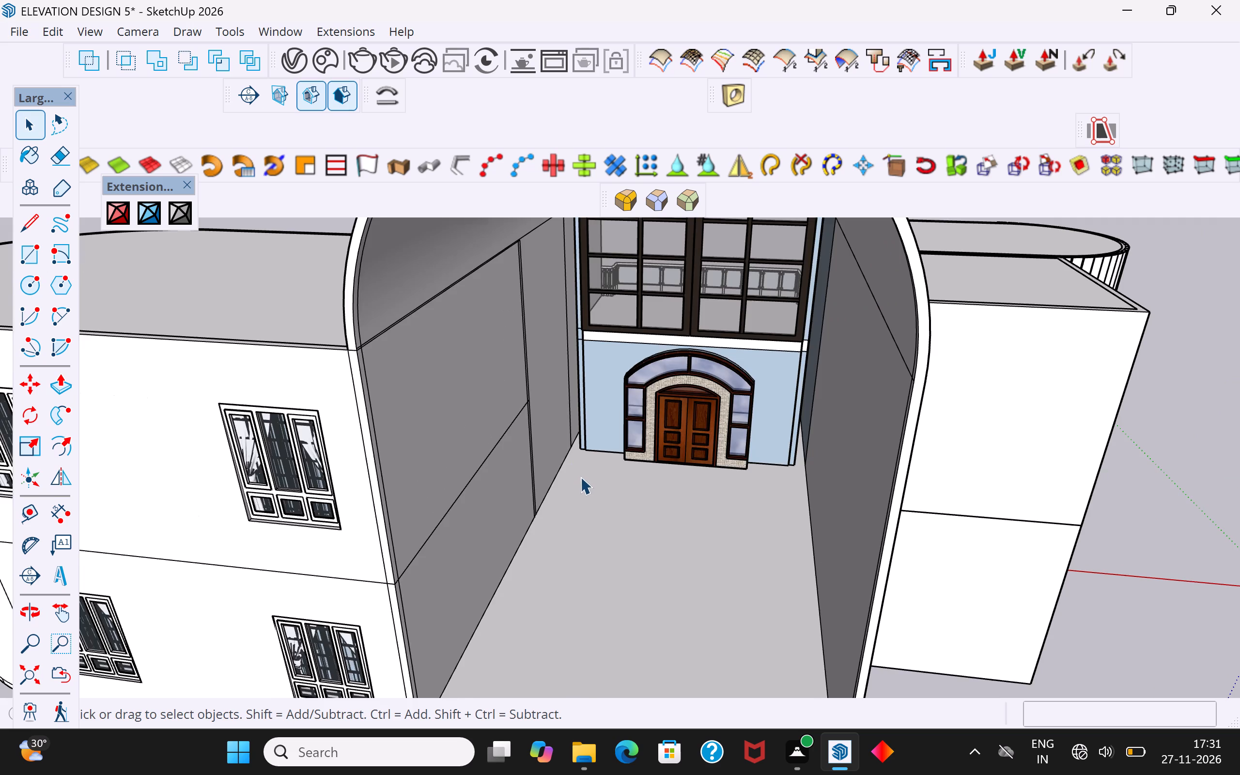
scroll(580, 477, down, 7)
scroll(626, 560, down, 4)
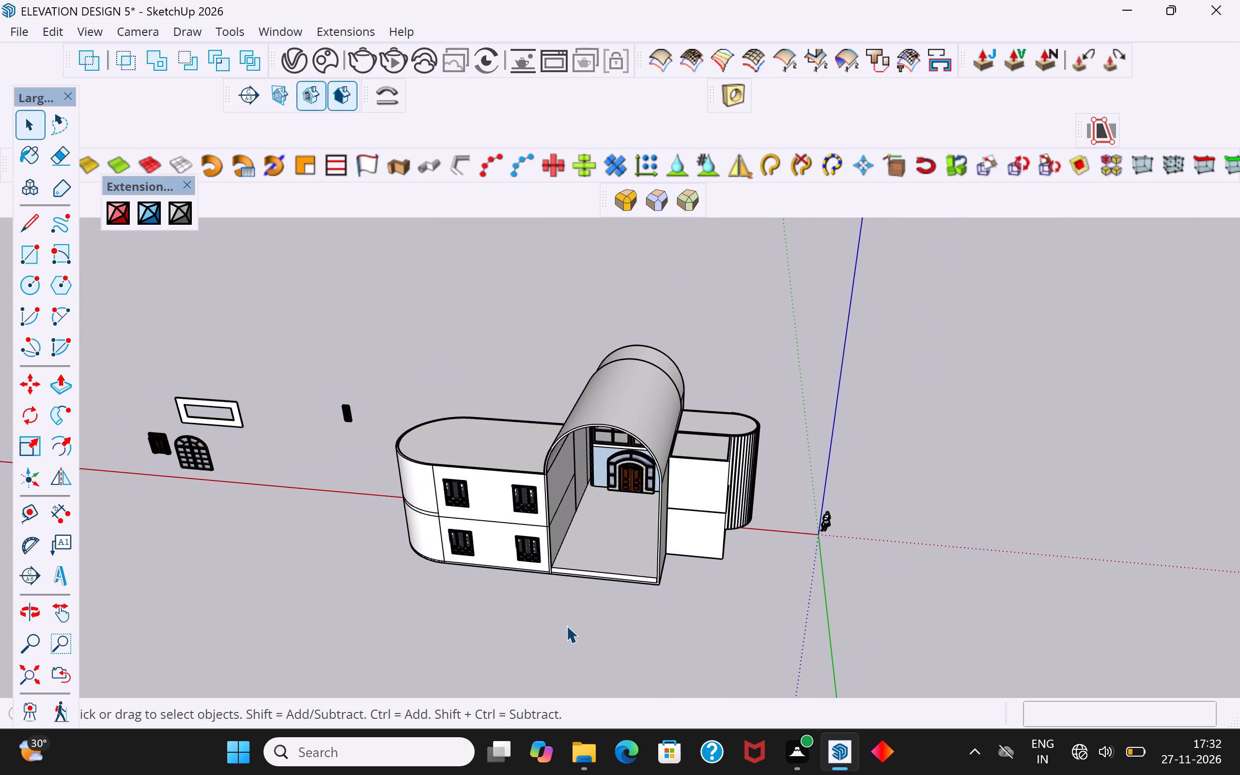
click(566, 625)
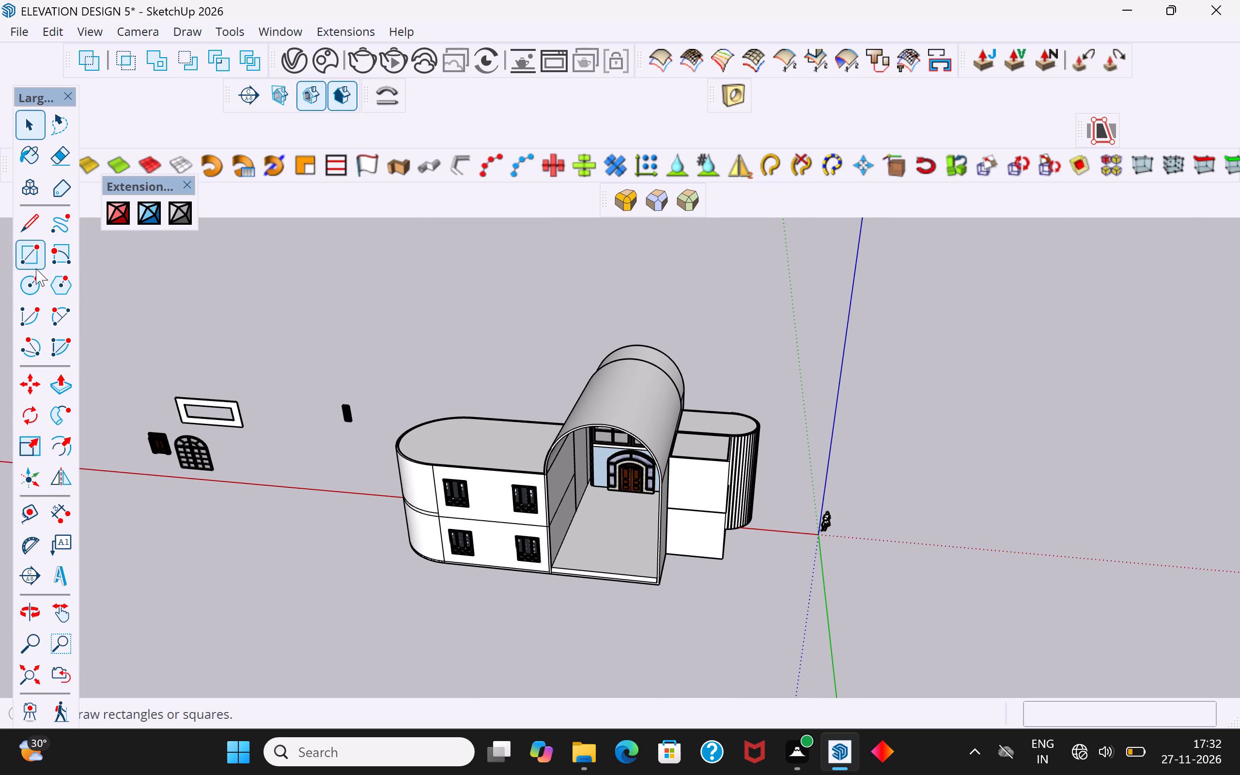
Draw a rectangle about 12' 3" by 18' on the ground behind the vaulted hall's open rear end.
scroll(484, 528, down, 6)
middle_drag(539, 484, 530, 518)
scroll(531, 591, up, 3)
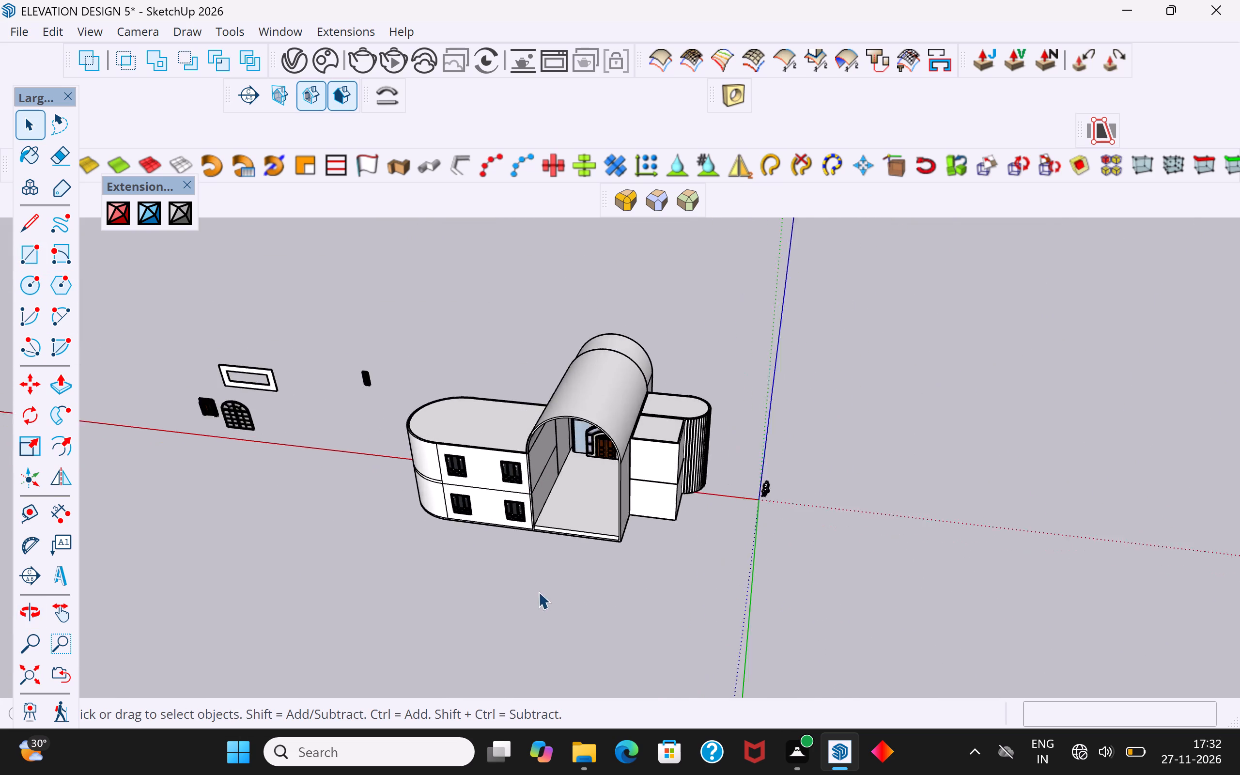
scroll(538, 591, up, 6)
middle_drag(618, 404, 610, 452)
scroll(576, 578, up, 4)
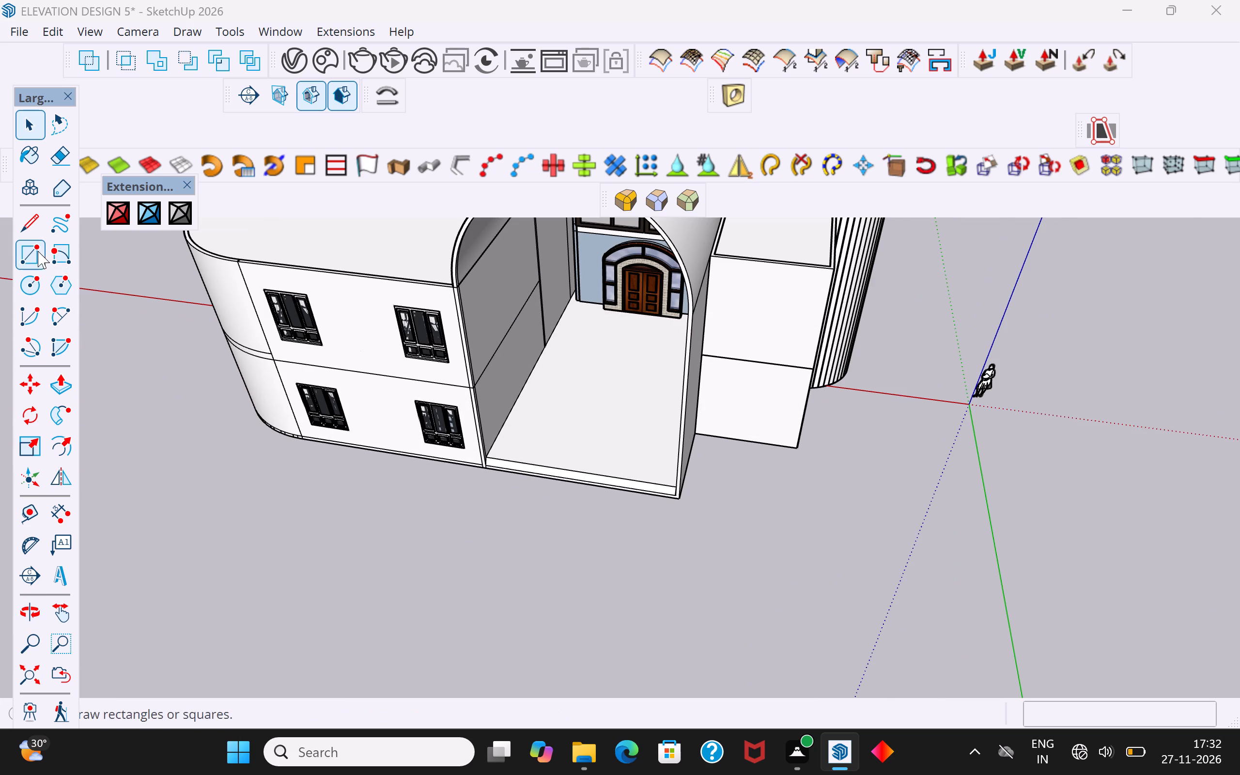
click(38, 251)
click(514, 498)
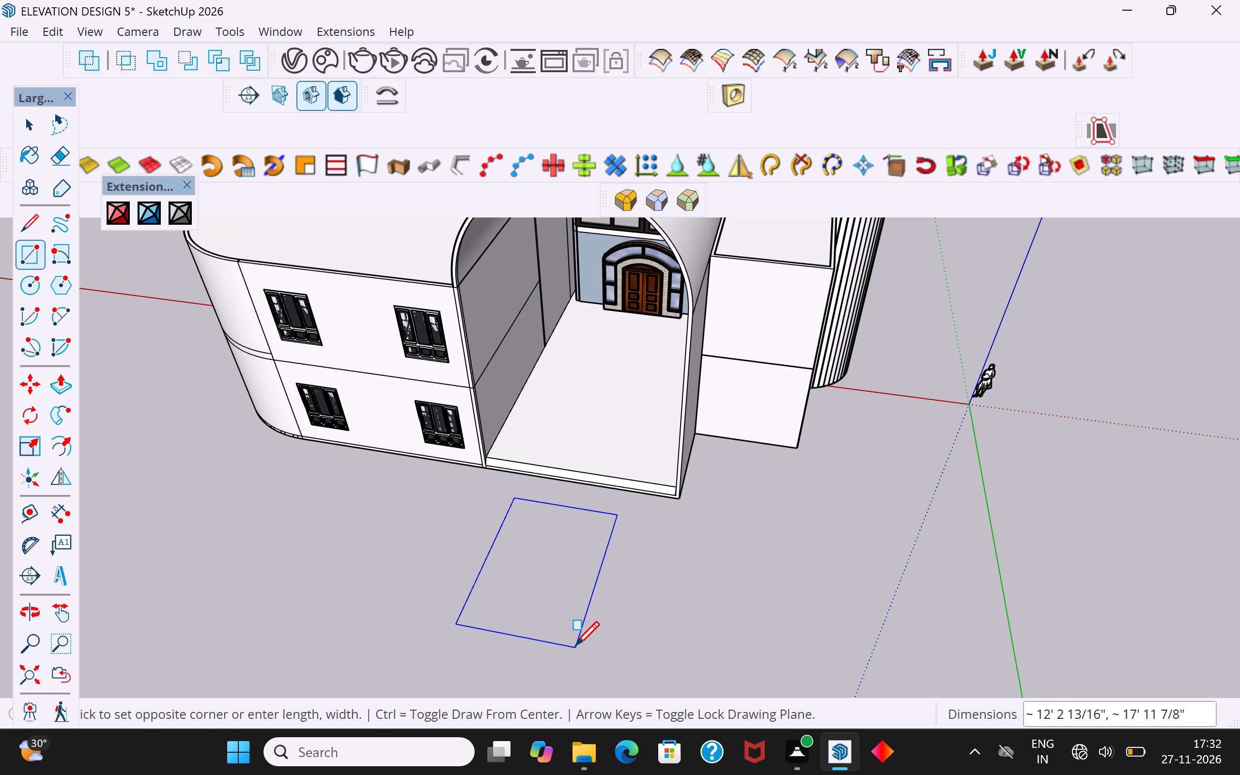
click(575, 648)
click(36, 127)
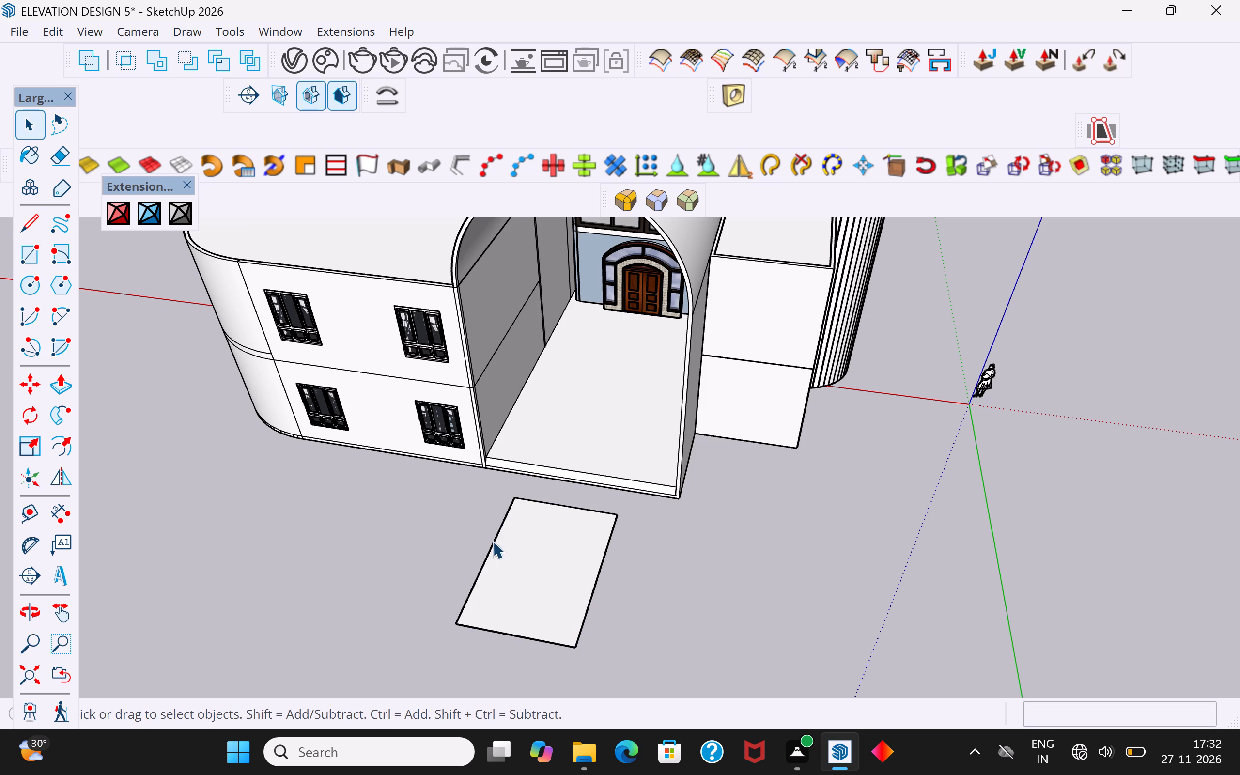
Push/Pull the ground rectangle up 6" into a slab.
click(540, 597)
middle_drag(731, 555, 684, 452)
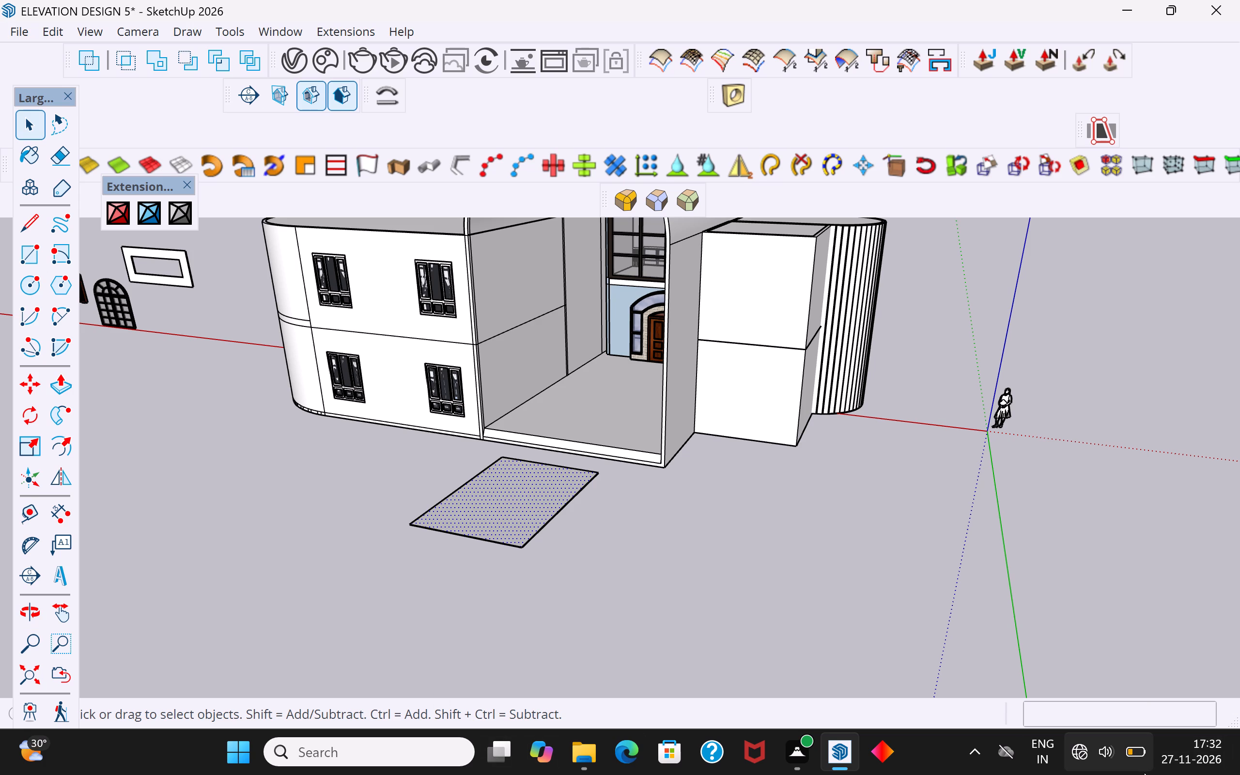
click(61, 392)
click(511, 500)
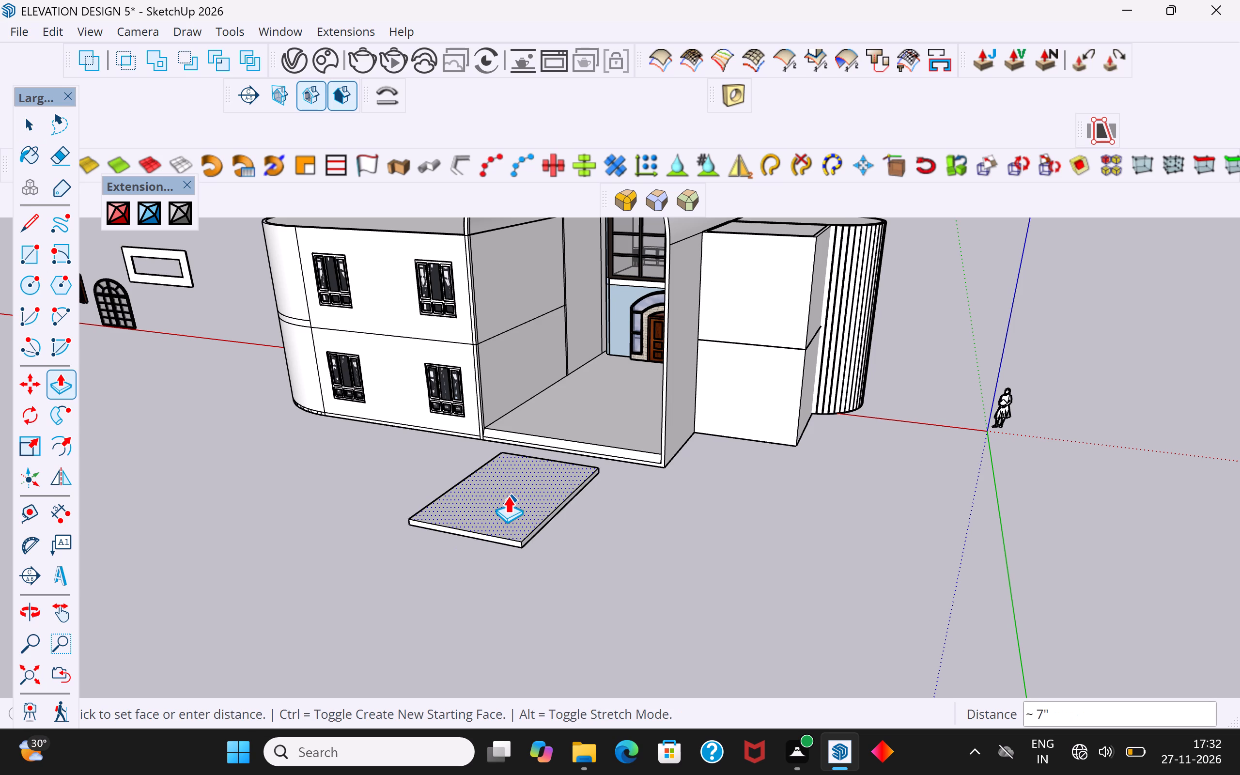
key(3)
key(BackSpace)
key(6)
key(shift+quotedbl)
key(Return)
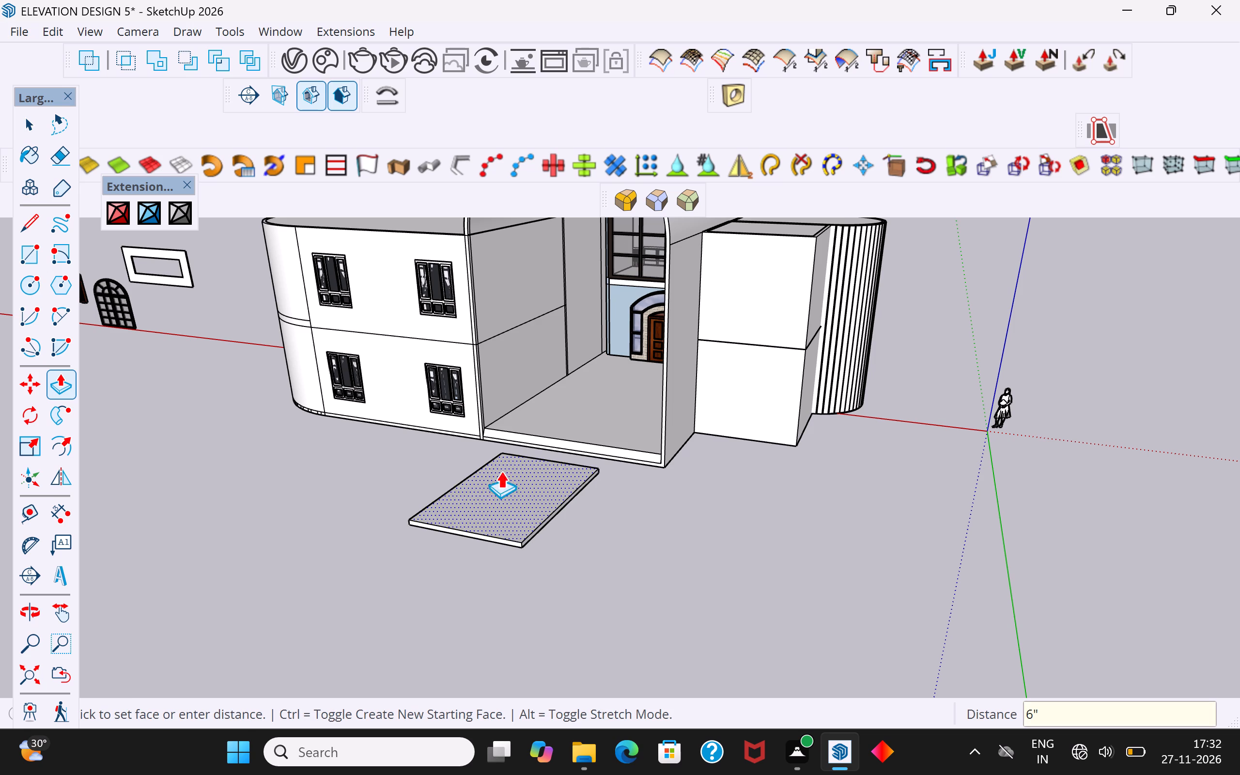
click(31, 125)
click(149, 443)
Make a group from all faces and edges of the new slab behind the hall.
middle_drag(617, 542, 422, 616)
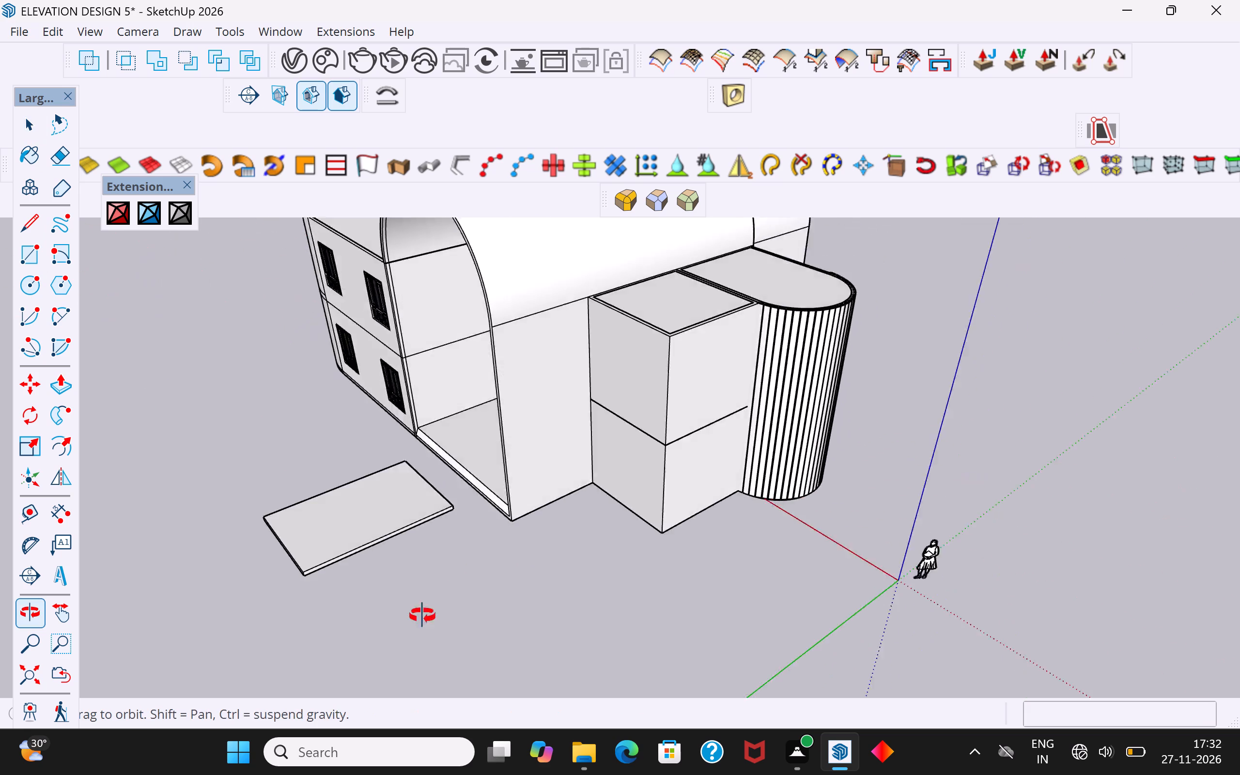
middle_drag(422, 616, 396, 631)
scroll(400, 540, up, 4)
scroll(926, 442, down, 5)
middle_drag(907, 525, 849, 579)
scroll(591, 482, up, 5)
middle_drag(593, 471, 550, 471)
drag(563, 329, 214, 553)
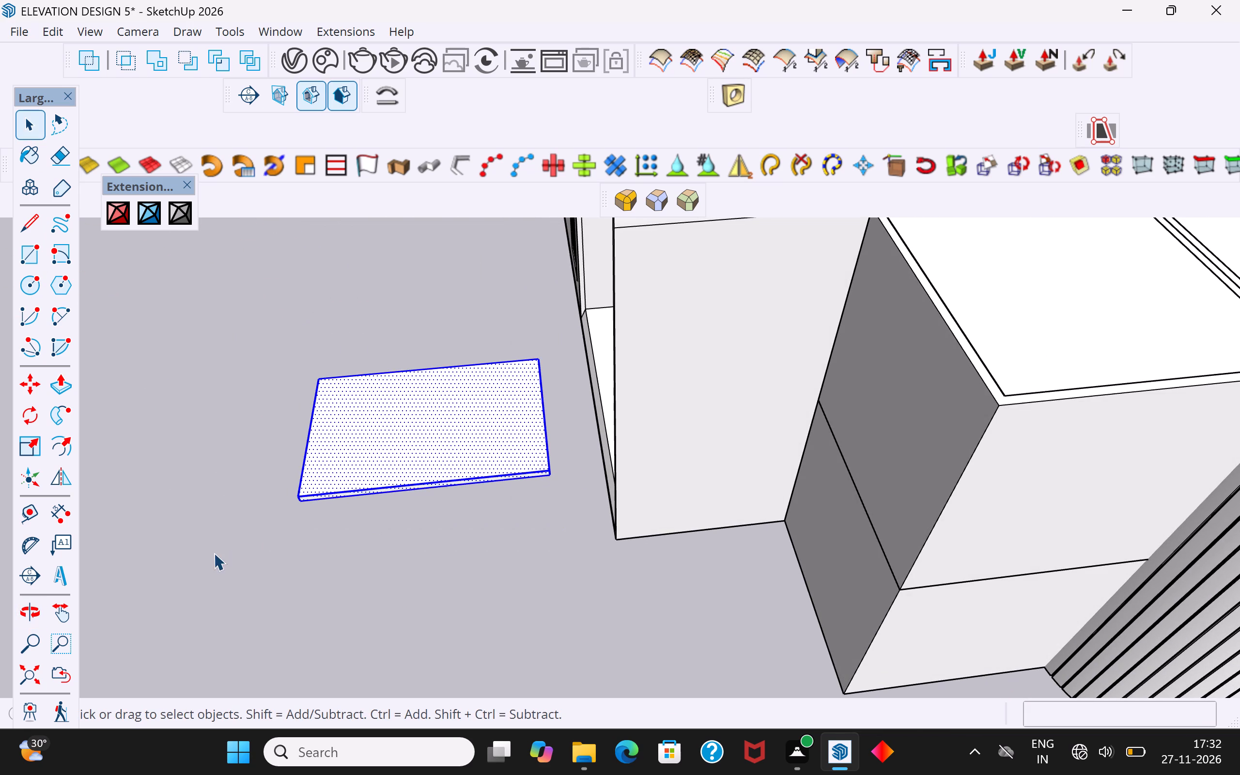
right_click(414, 443)
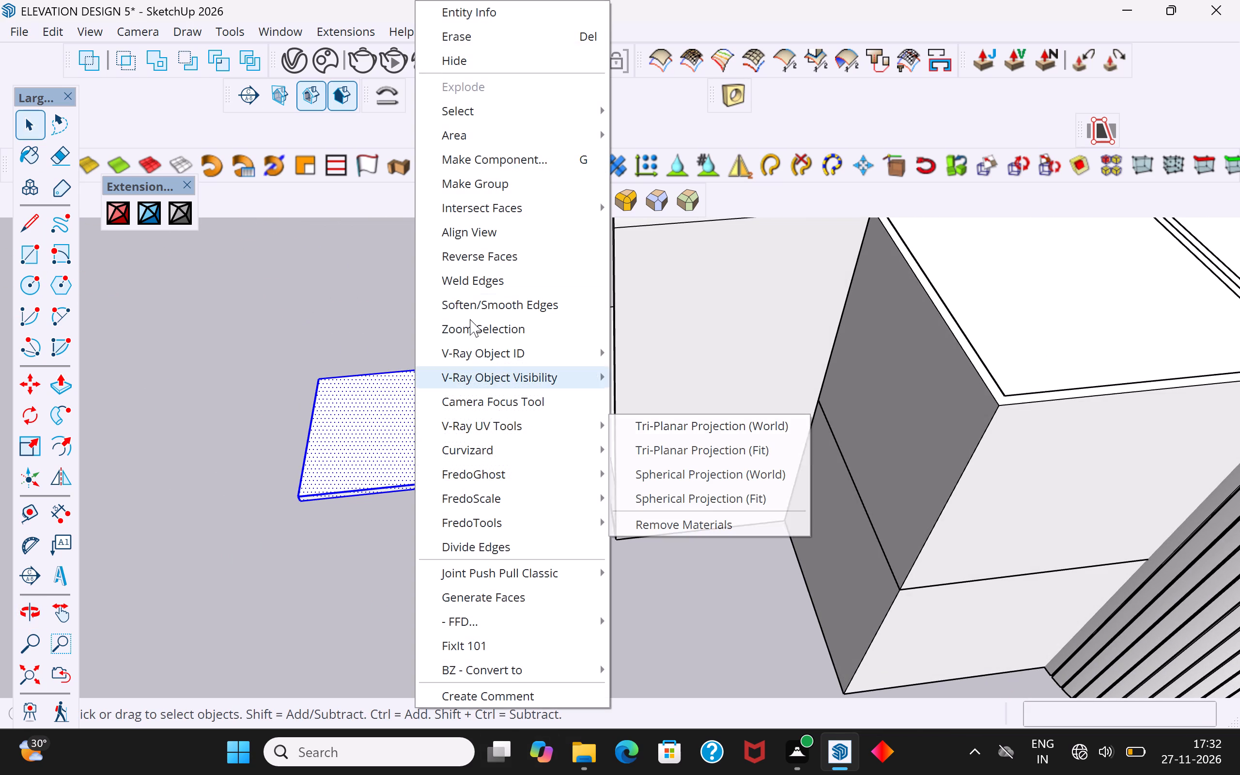
click(481, 181)
click(432, 583)
Move the slab group by its corner about 43' 9 1/2" into the hall, onto the entrance wall's corner at the base of the large window.
middle_drag(457, 574, 869, 403)
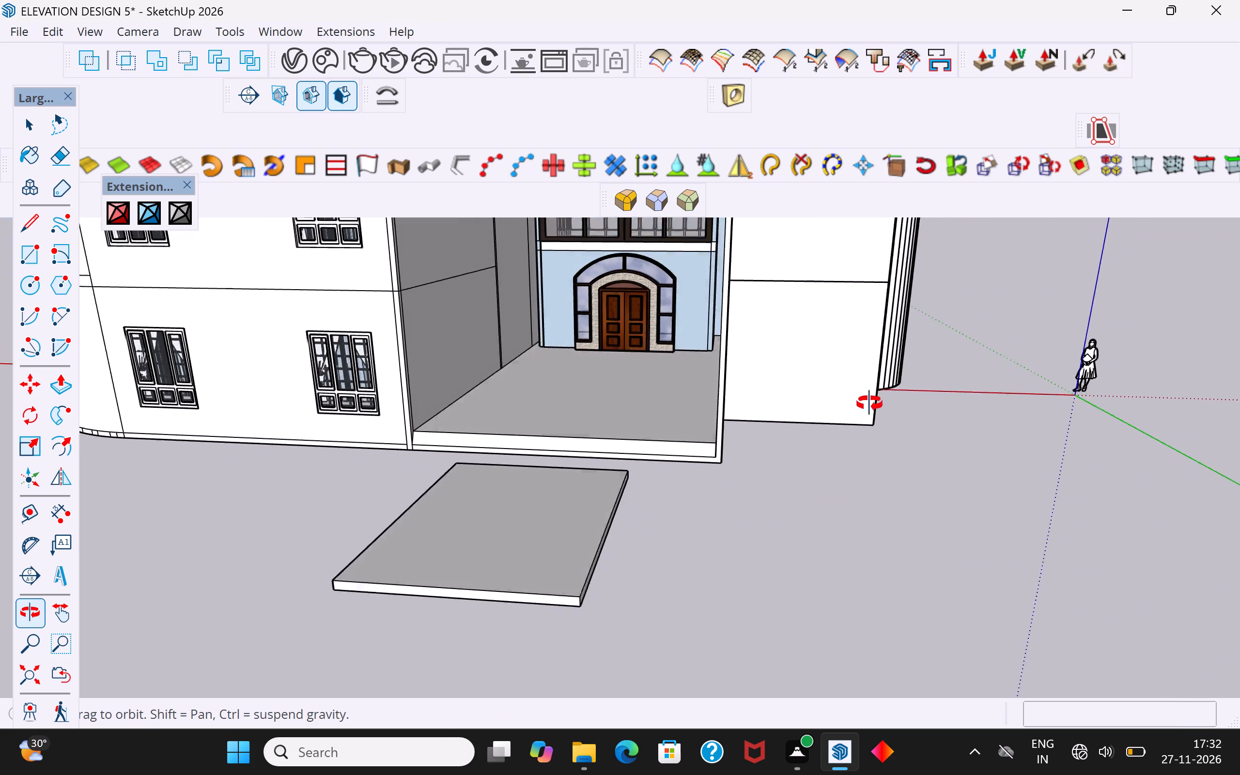
middle_drag(869, 403, 872, 388)
scroll(754, 594, down, 5)
middle_drag(750, 588, 803, 585)
click(690, 514)
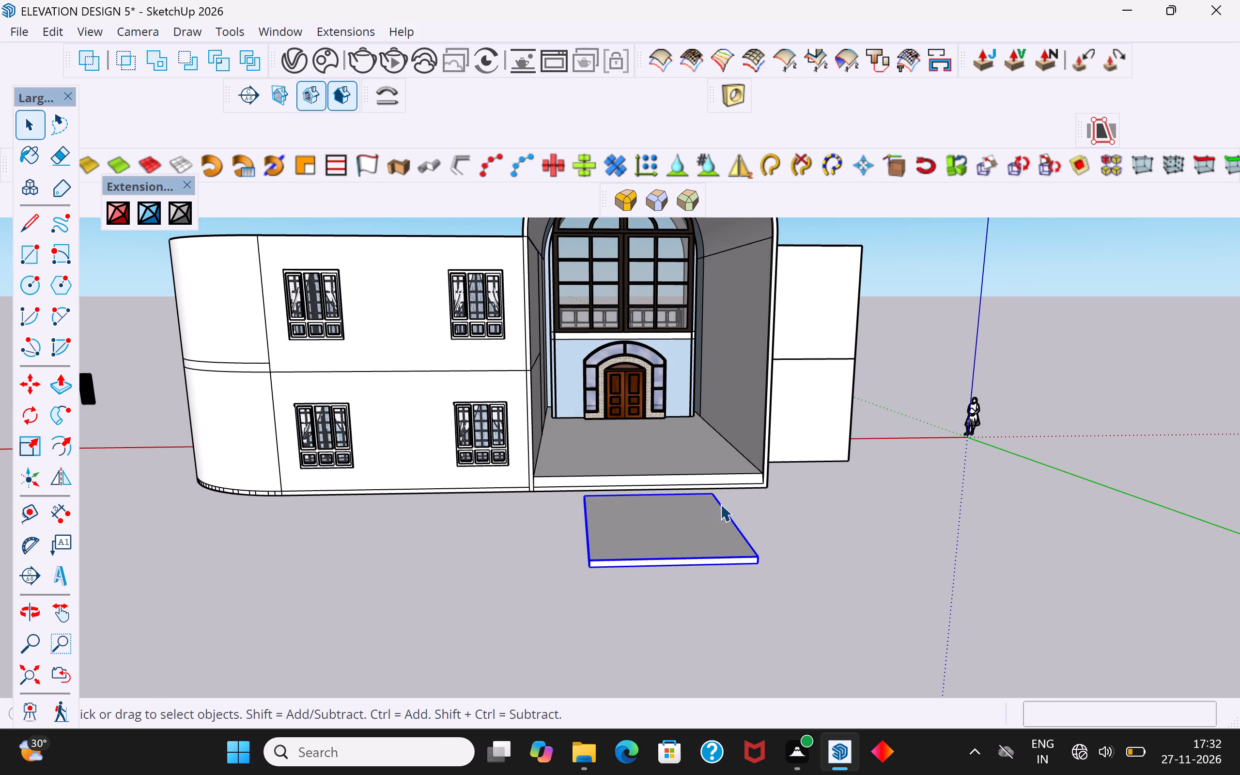
scroll(720, 504, up, 1)
key(m)
click(717, 496)
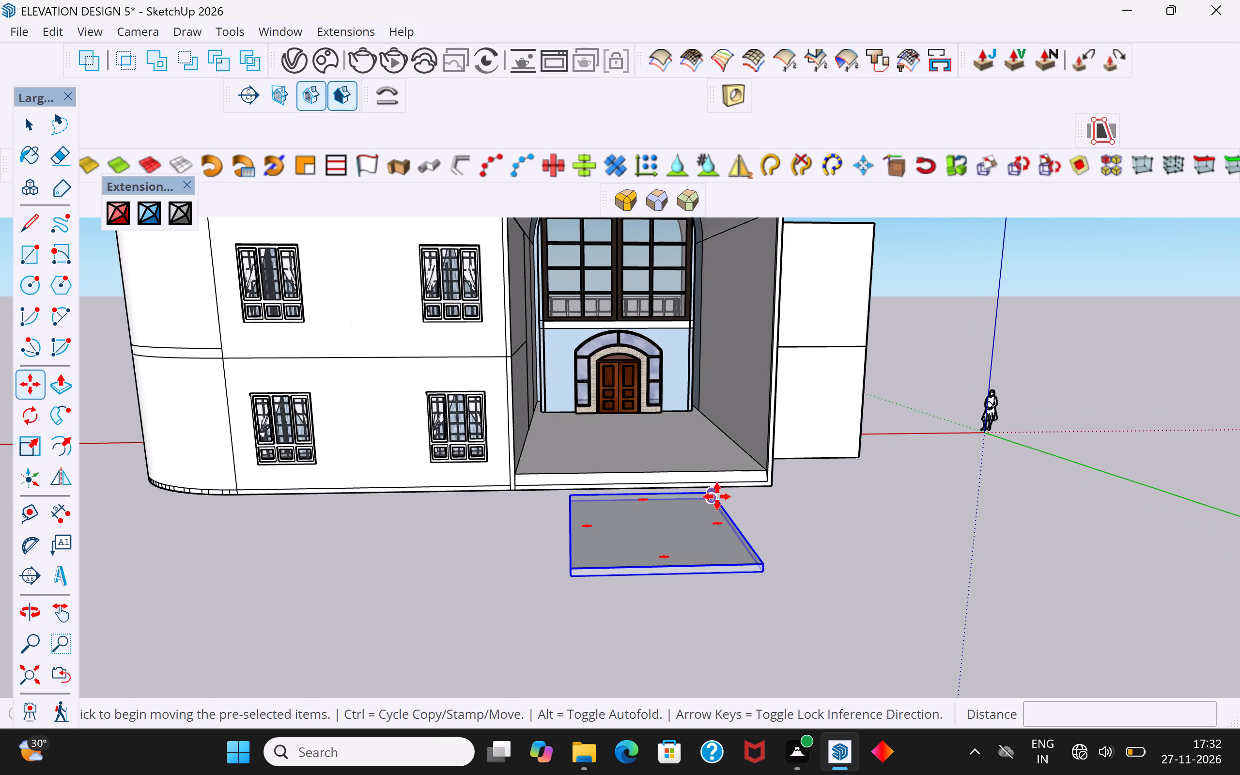
scroll(697, 389, up, 8)
middle_drag(695, 370, 714, 445)
scroll(694, 327, up, 1)
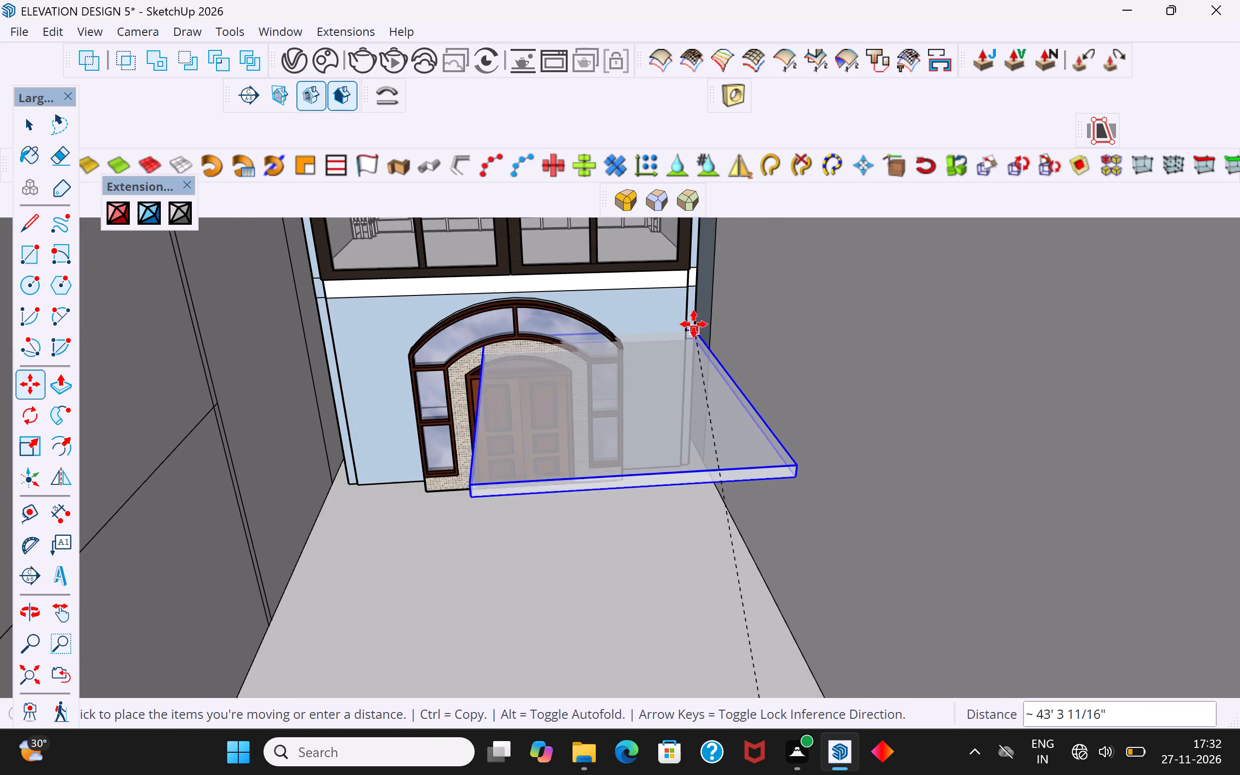
scroll(694, 324, up, 4)
middle_drag(691, 312, 658, 372)
scroll(660, 325, up, 2)
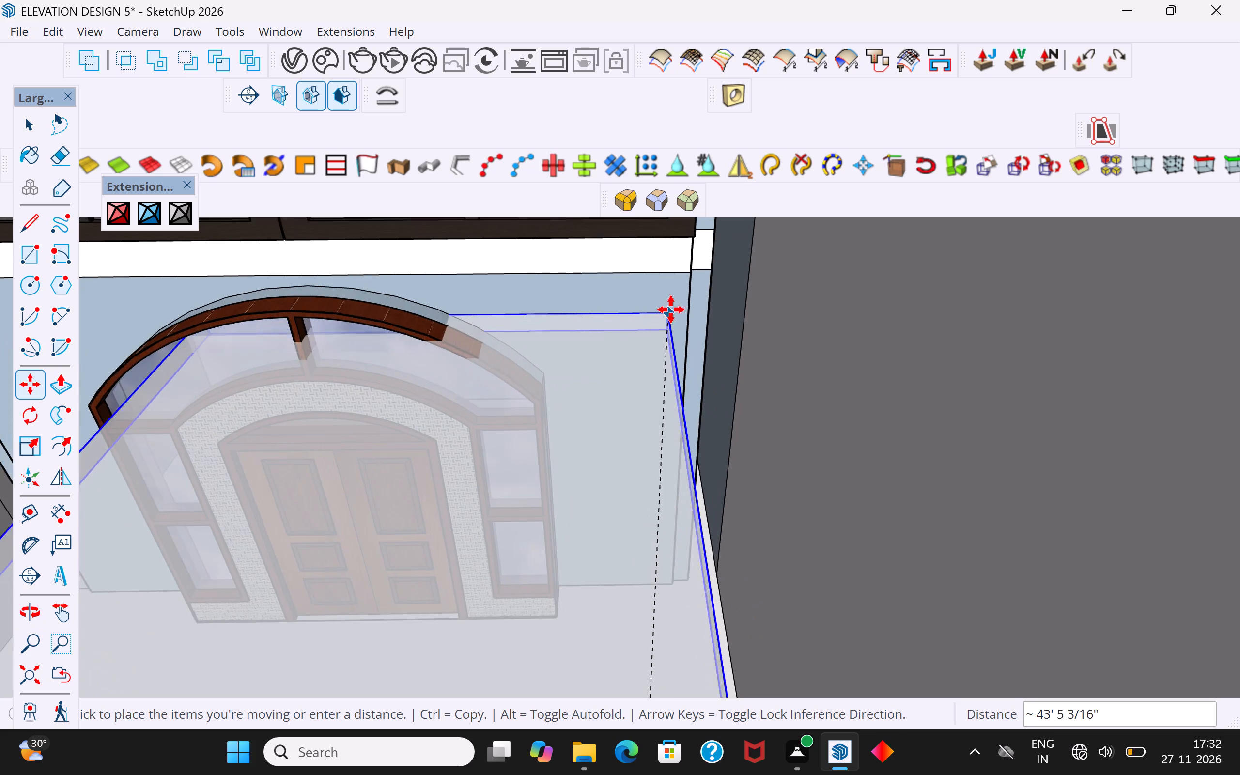
scroll(671, 310, up, 1)
click(695, 233)
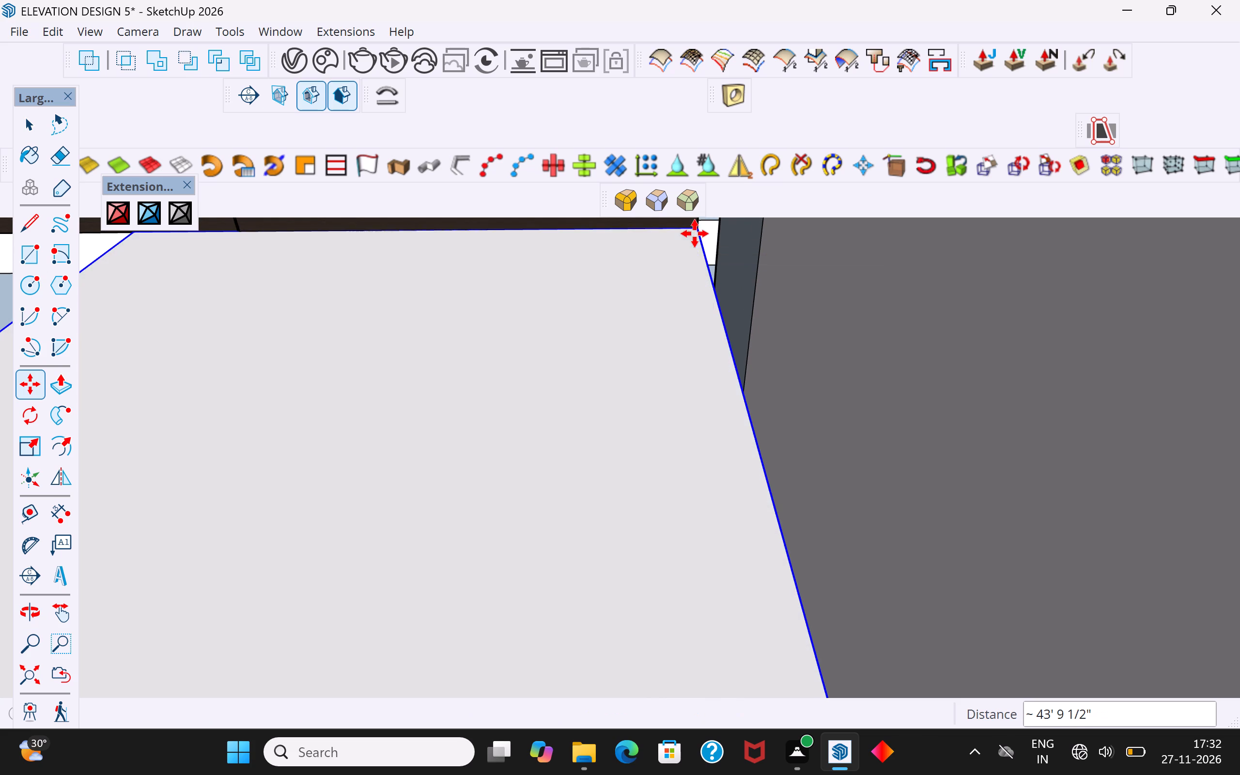
scroll(641, 379, down, 5)
middle_drag(651, 375, 842, 295)
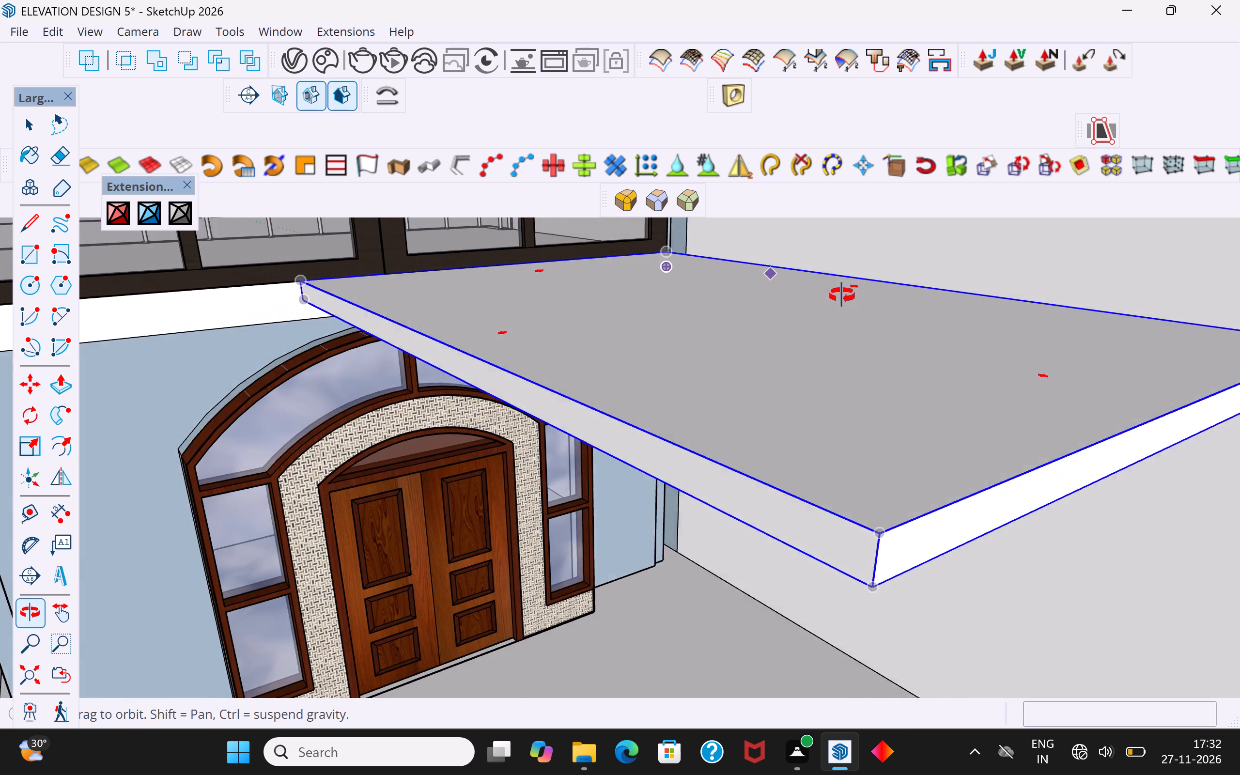
middle_drag(842, 295, 852, 306)
scroll(717, 329, down, 13)
scroll(411, 549, down, 4)
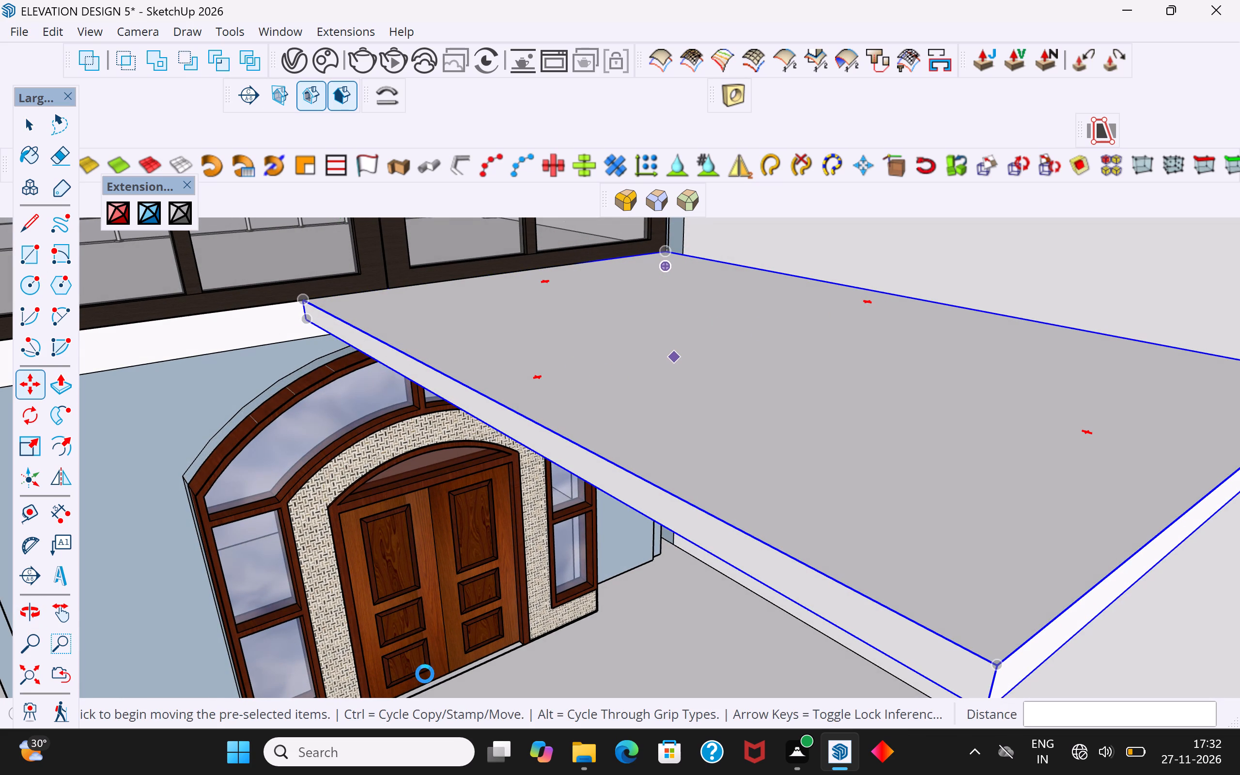
scroll(528, 514, down, 7)
scroll(562, 376, down, 9)
scroll(436, 355, down, 4)
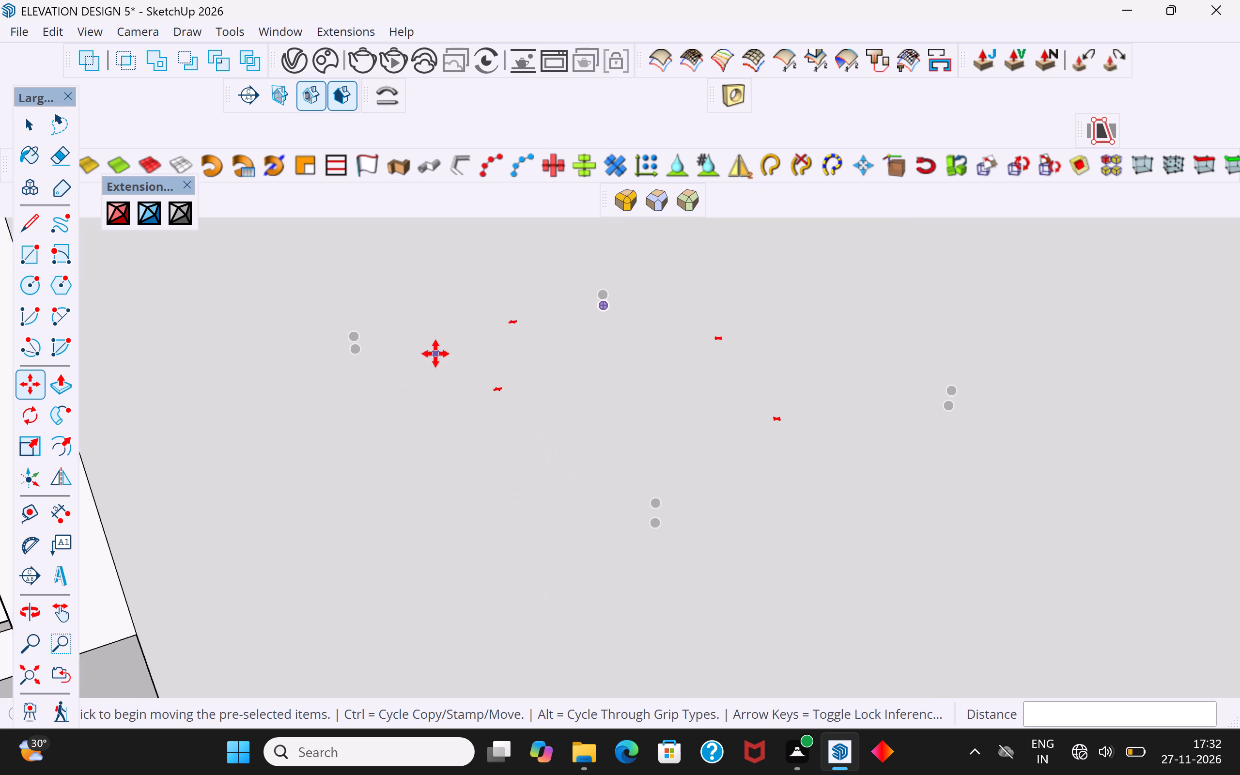
scroll(435, 354, down, 2)
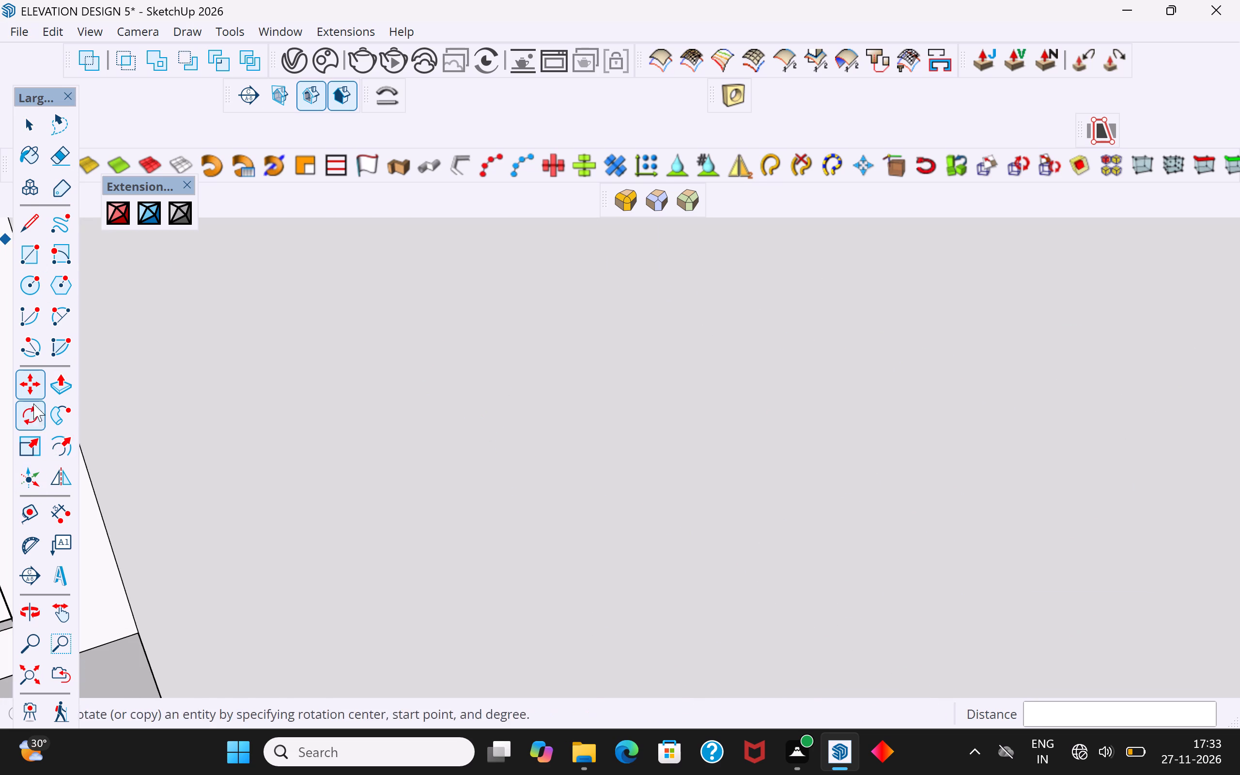
click(36, 675)
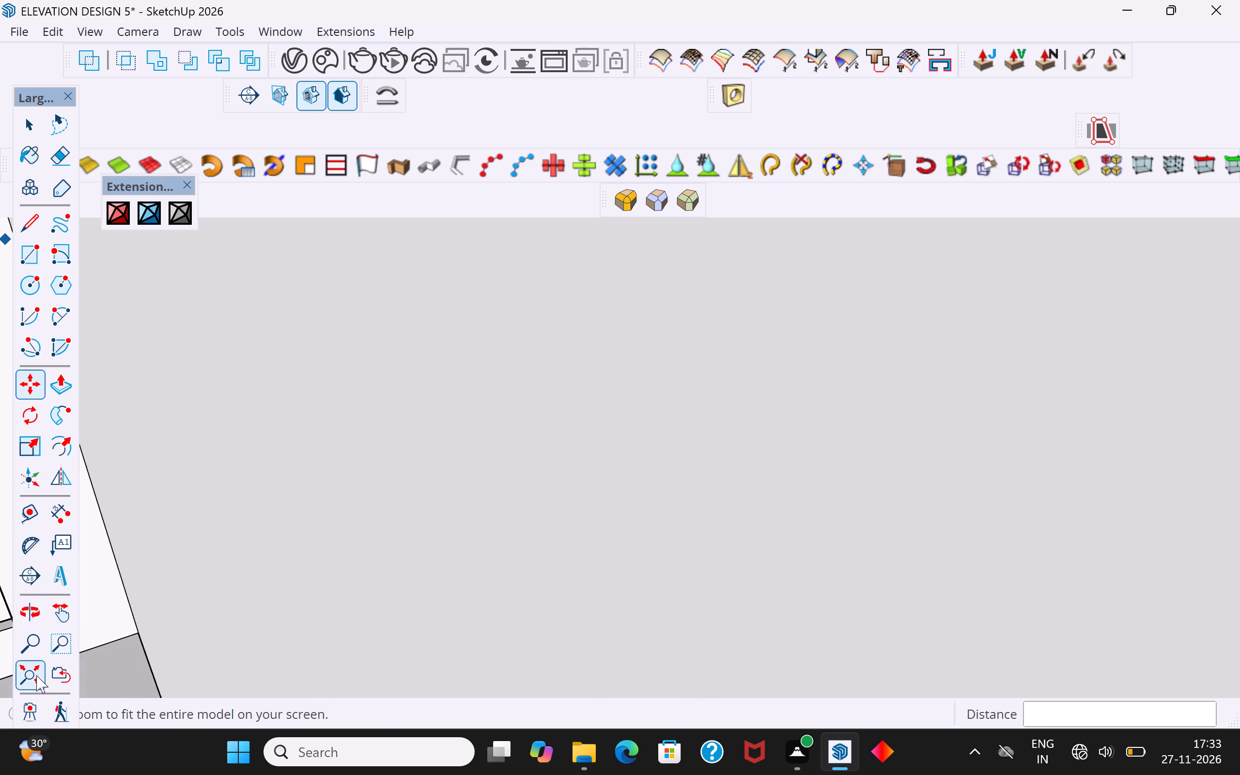
click(33, 122)
click(200, 395)
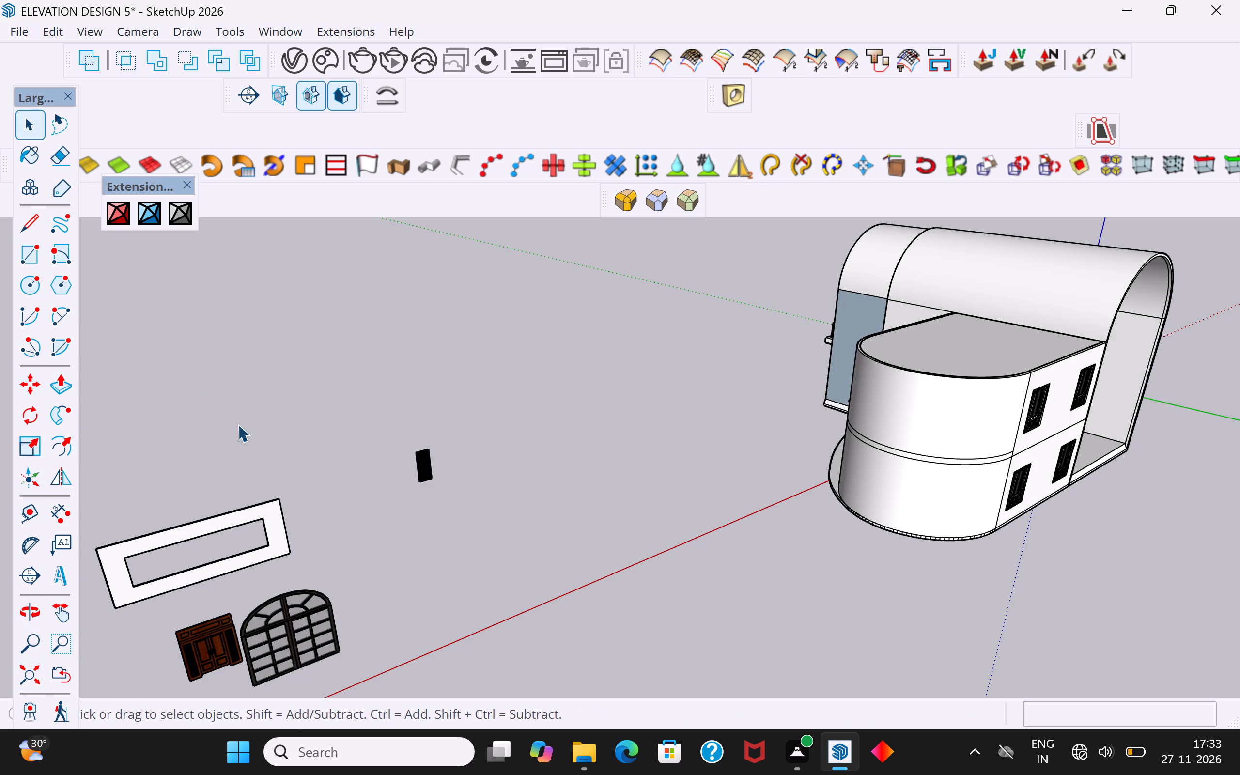
Inside the slab group, Push/Pull its side face about 9' 4" across to the hall's opposite side wall.
middle_drag(741, 498, 364, 446)
scroll(421, 374, down, 4)
middle_drag(506, 442, 727, 487)
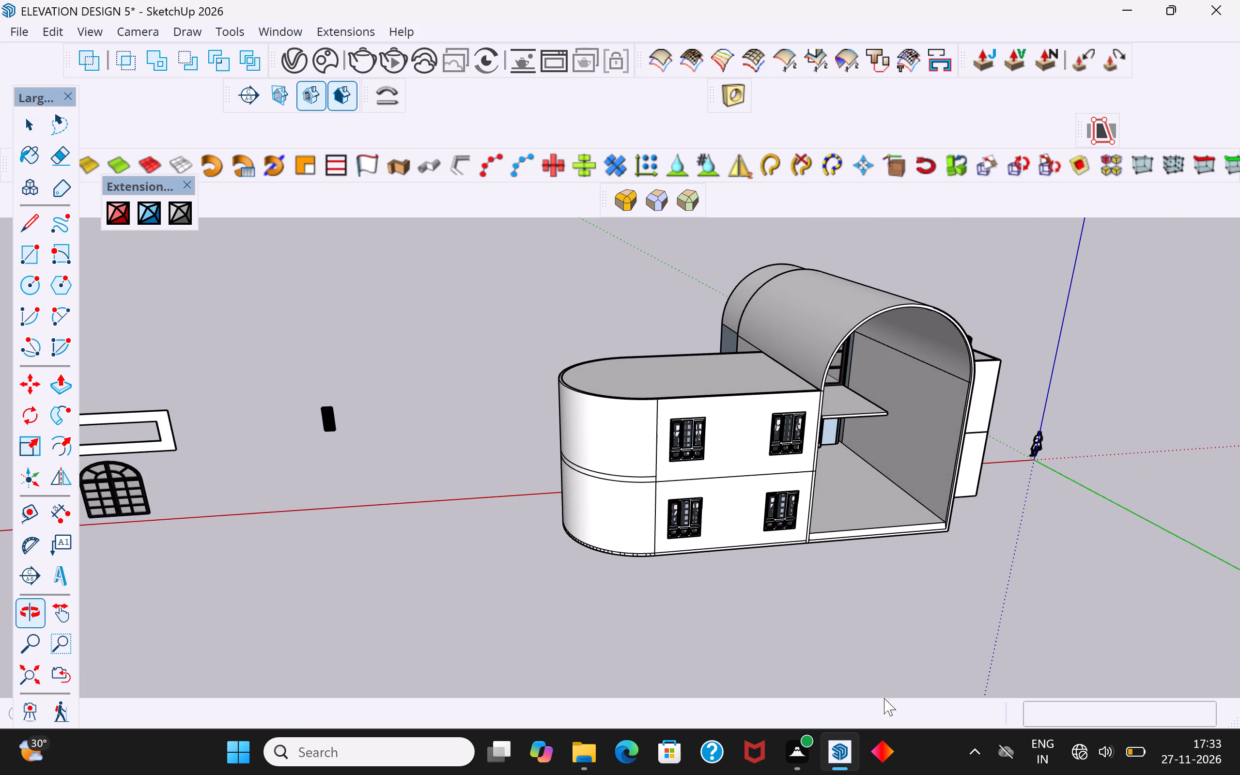
scroll(984, 697, up, 1)
scroll(775, 344, up, 8)
middle_drag(850, 378, 851, 343)
scroll(801, 418, up, 8)
middle_drag(747, 376, 747, 341)
scroll(697, 325, up, 3)
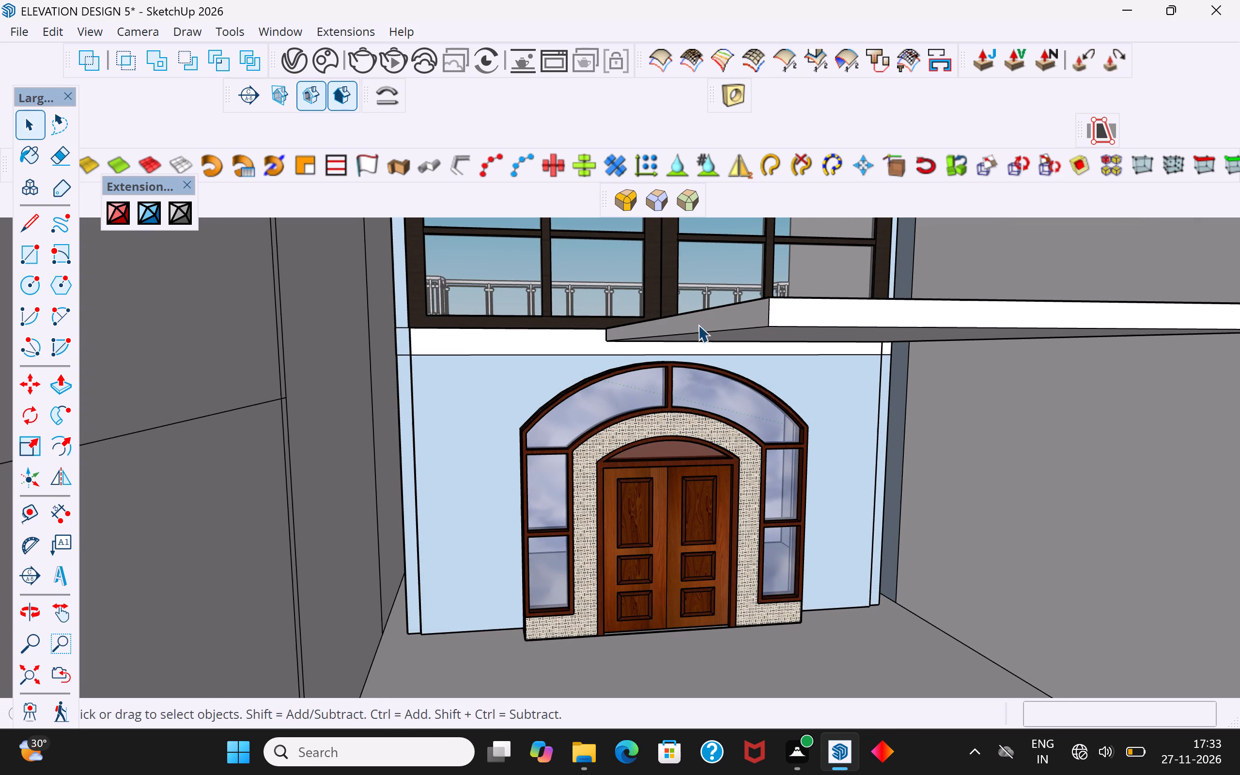
click(721, 320)
double_click(721, 320)
click(732, 317)
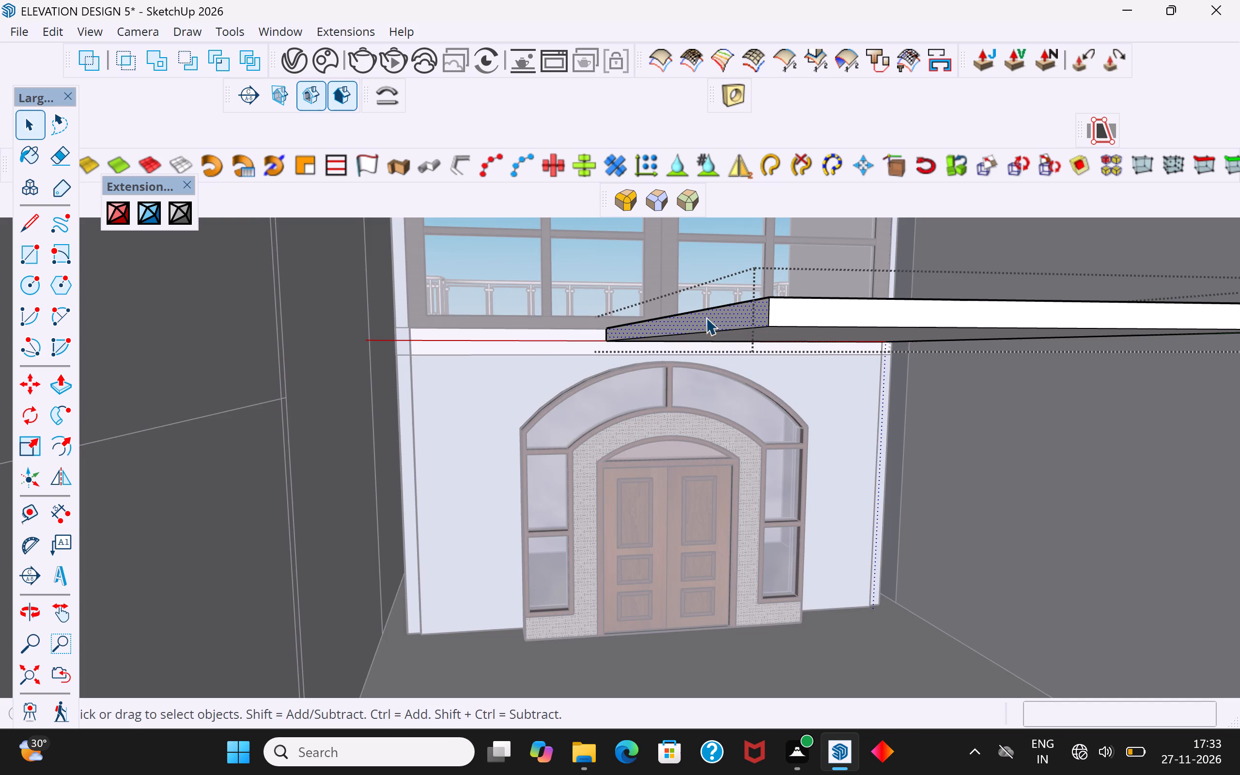
click(60, 391)
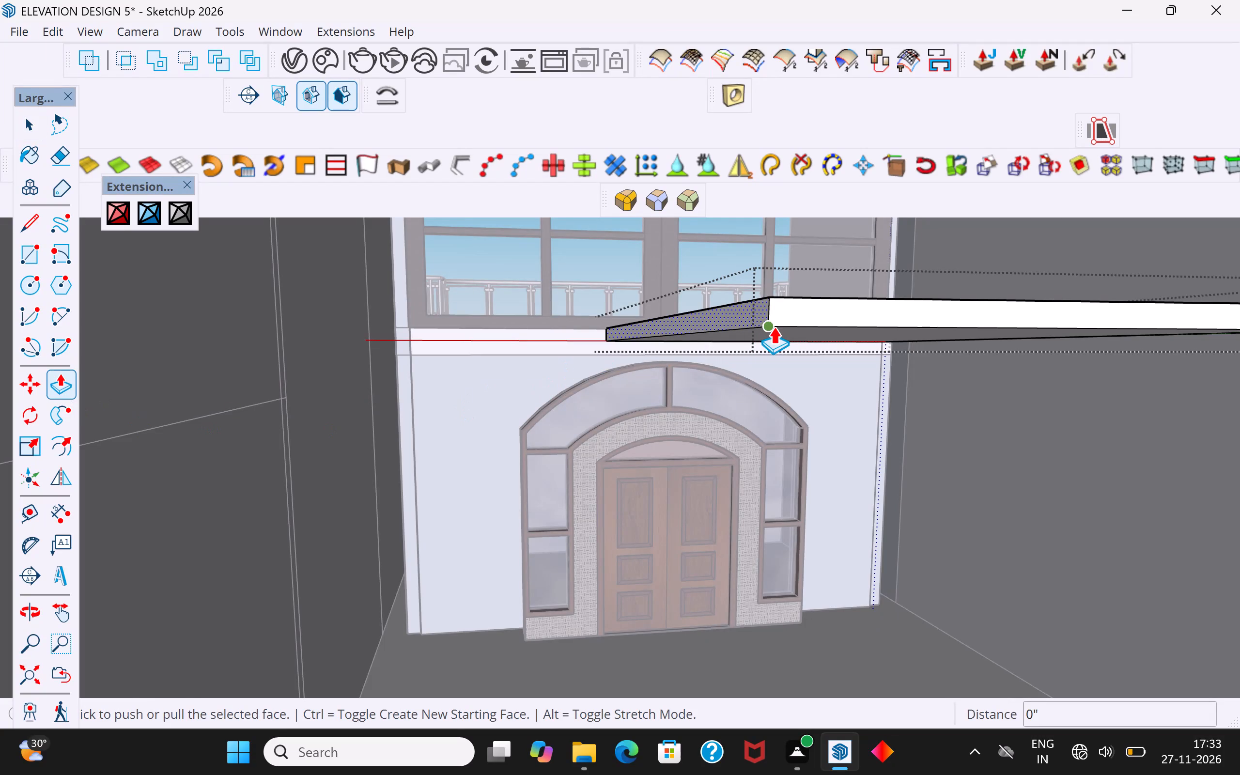
click(774, 326)
scroll(376, 323, down, 8)
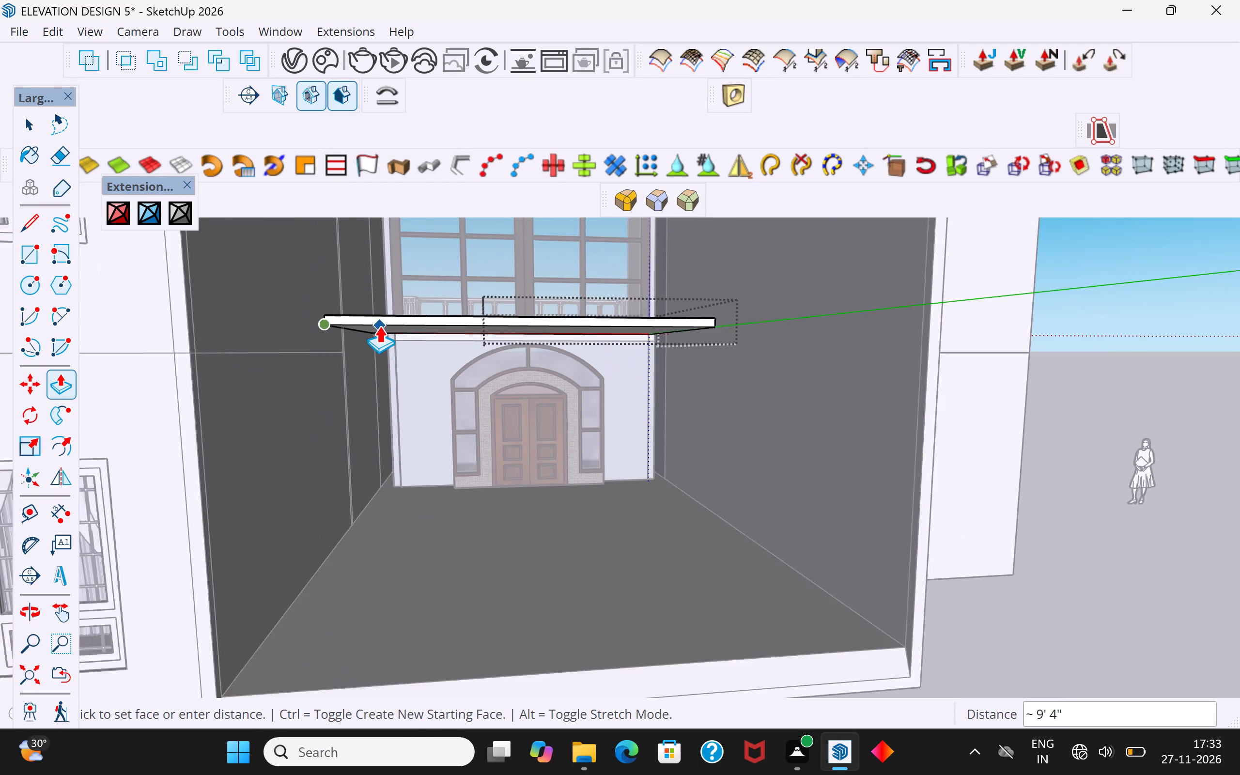
click(293, 325)
middle_drag(413, 377, 453, 418)
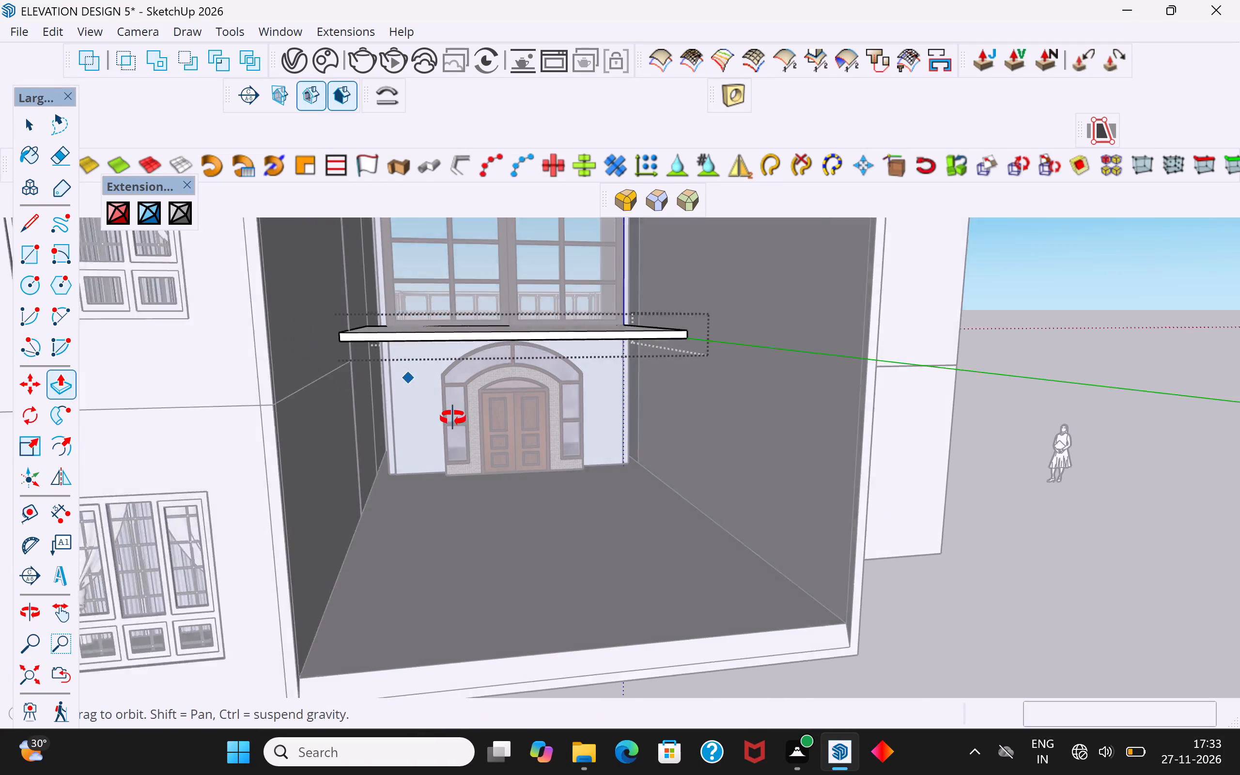
middle_drag(453, 418, 540, 461)
click(34, 131)
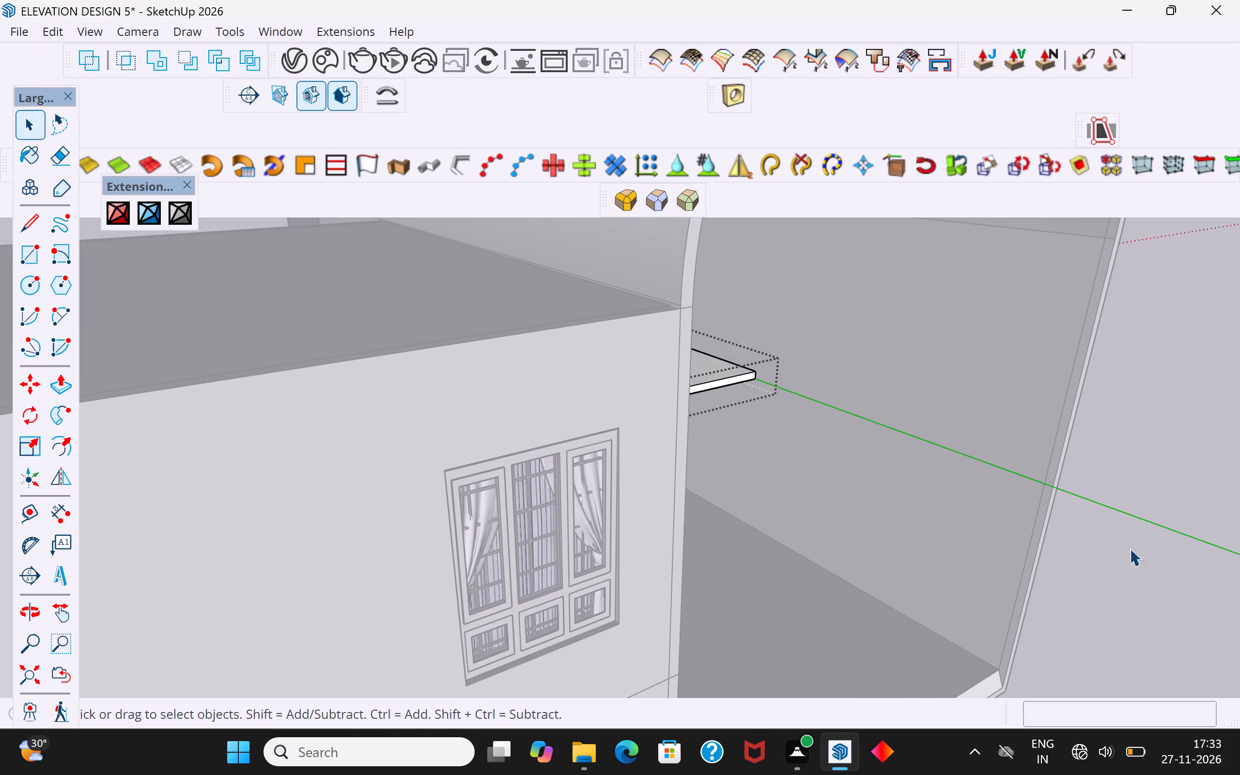
click(1141, 500)
Inside the slab group, Push/Pull its rear edge face about 19' 4" toward the hall's open rear end.
scroll(747, 388, down, 6)
scroll(722, 330, down, 1)
middle_drag(722, 335, 658, 441)
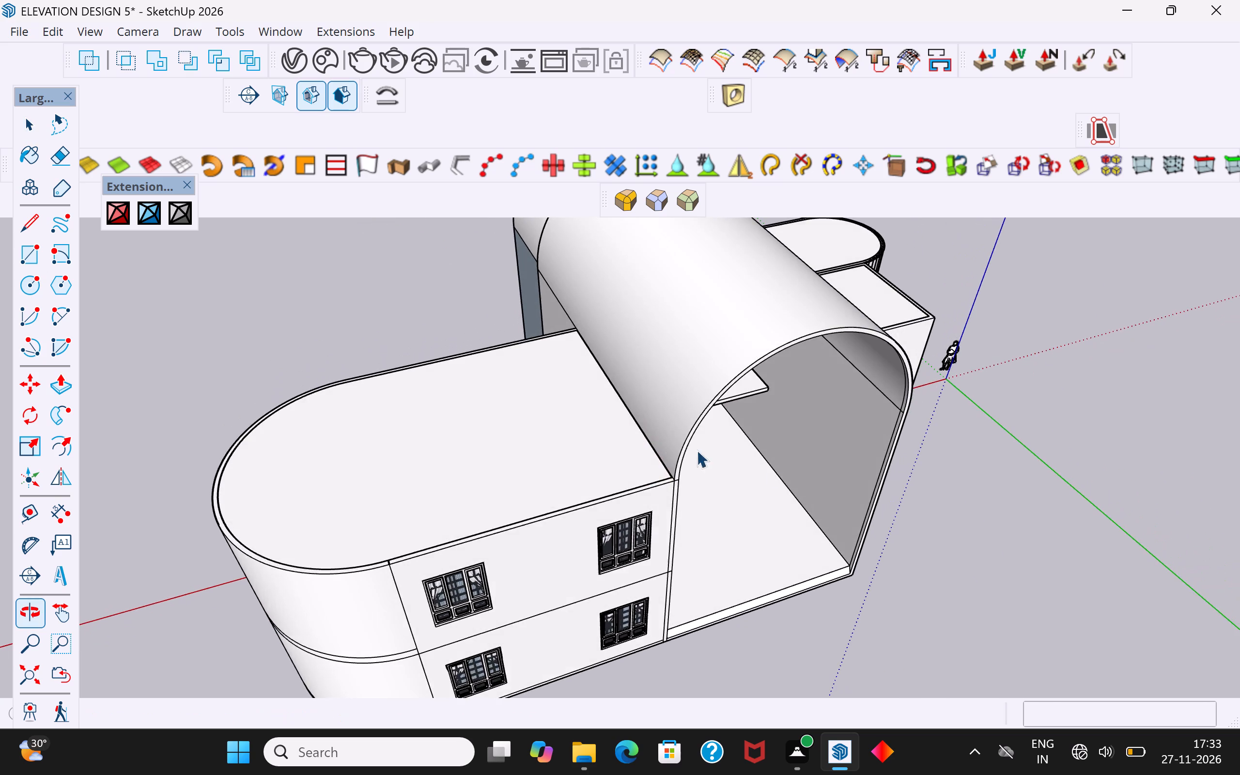
scroll(780, 474, up, 4)
middle_drag(782, 471, 760, 362)
scroll(752, 398, up, 6)
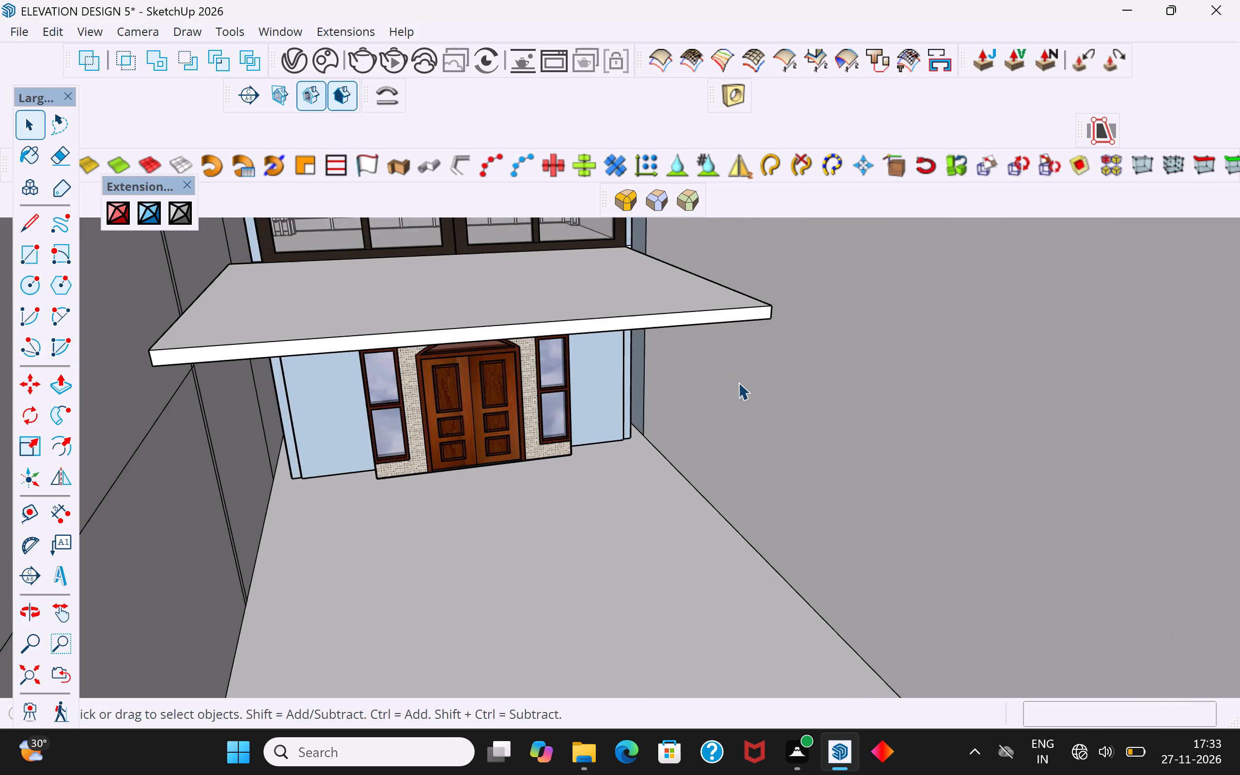
middle_drag(739, 393, 766, 449)
scroll(748, 397, up, 8)
click(745, 390)
double_click(748, 391)
click(755, 392)
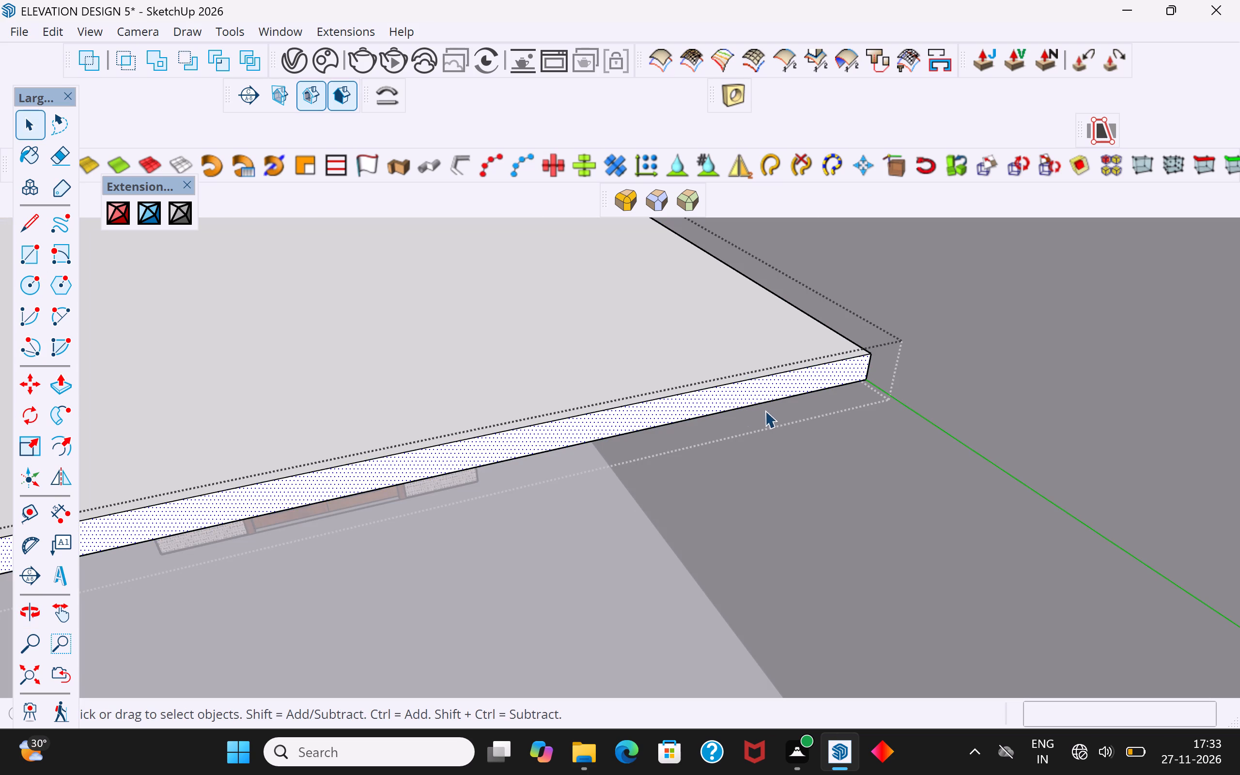
click(62, 392)
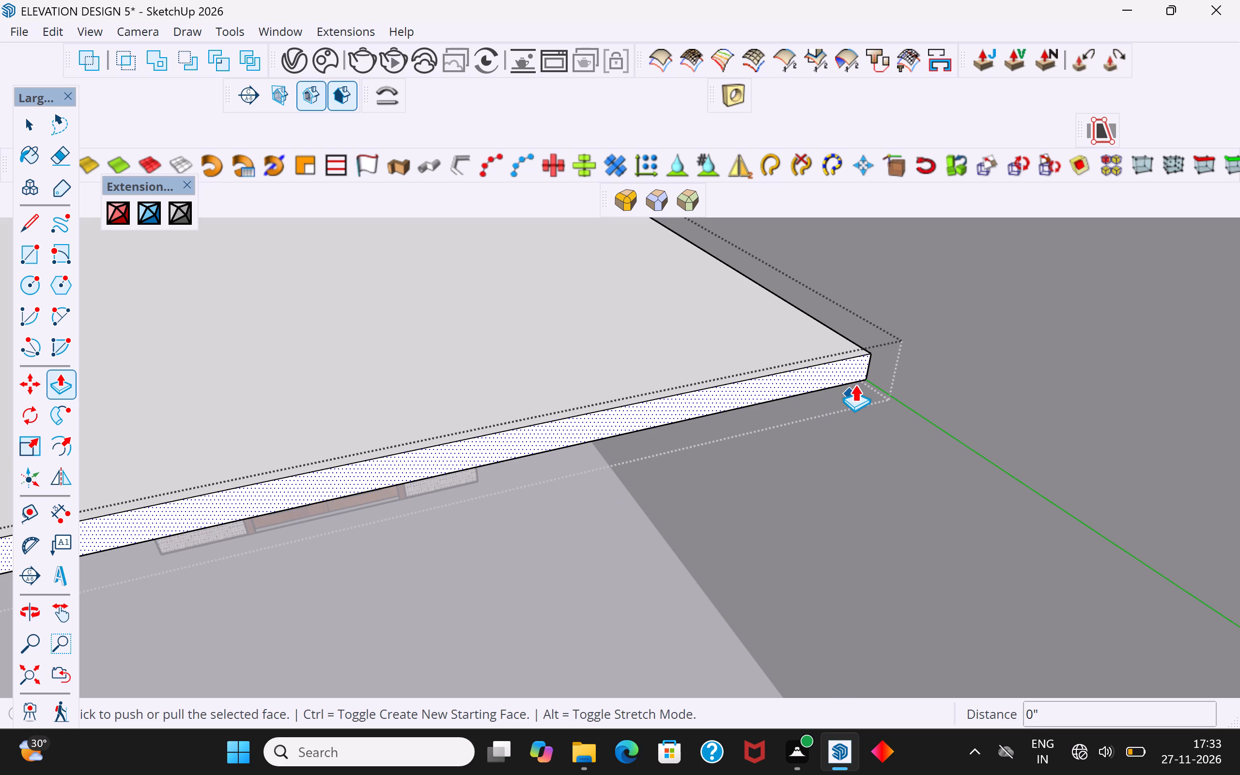
click(859, 376)
scroll(816, 388, down, 17)
scroll(818, 378, up, 1)
scroll(818, 377, down, 5)
scroll(915, 451, up, 8)
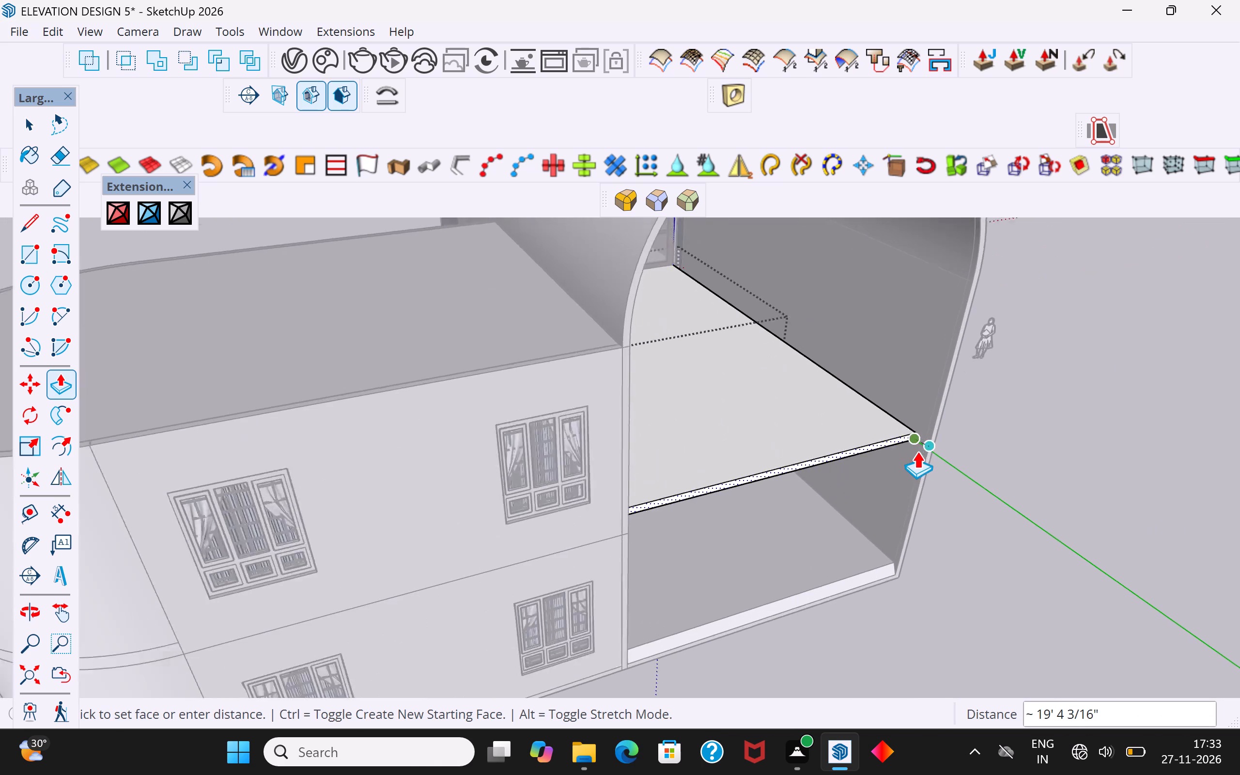
click(933, 453)
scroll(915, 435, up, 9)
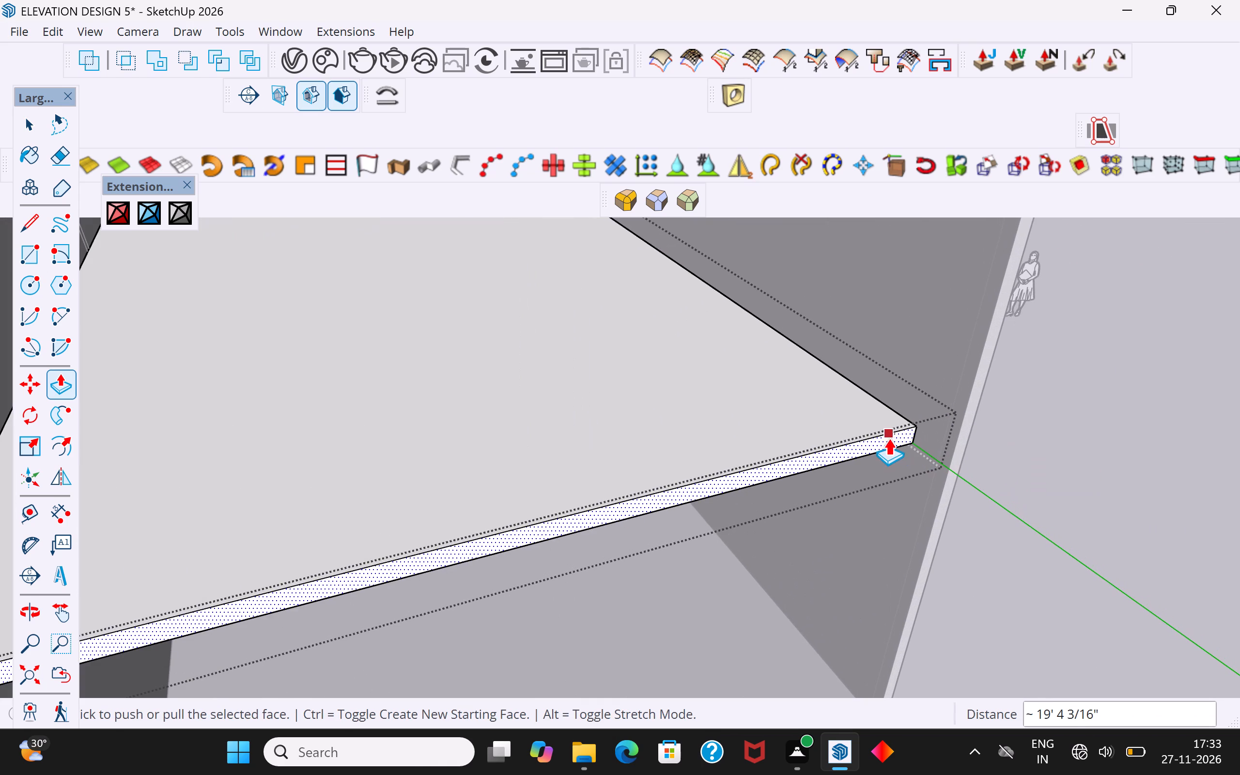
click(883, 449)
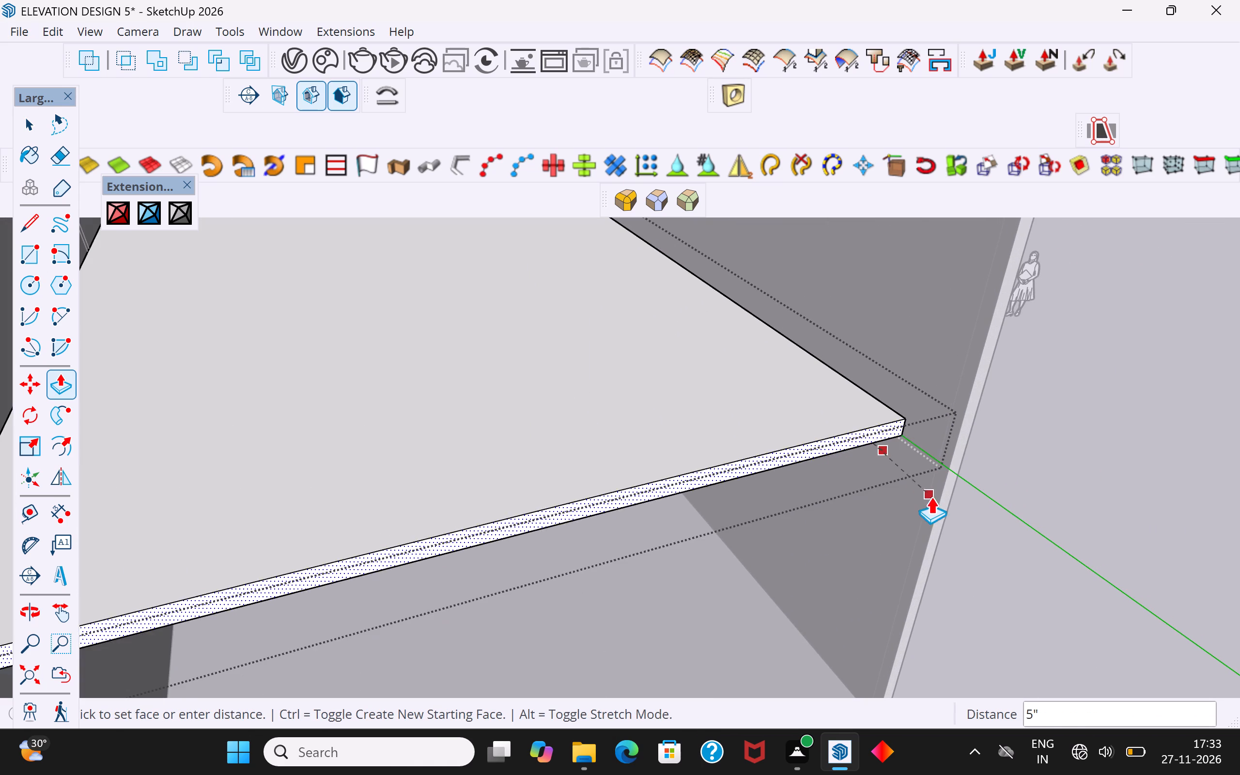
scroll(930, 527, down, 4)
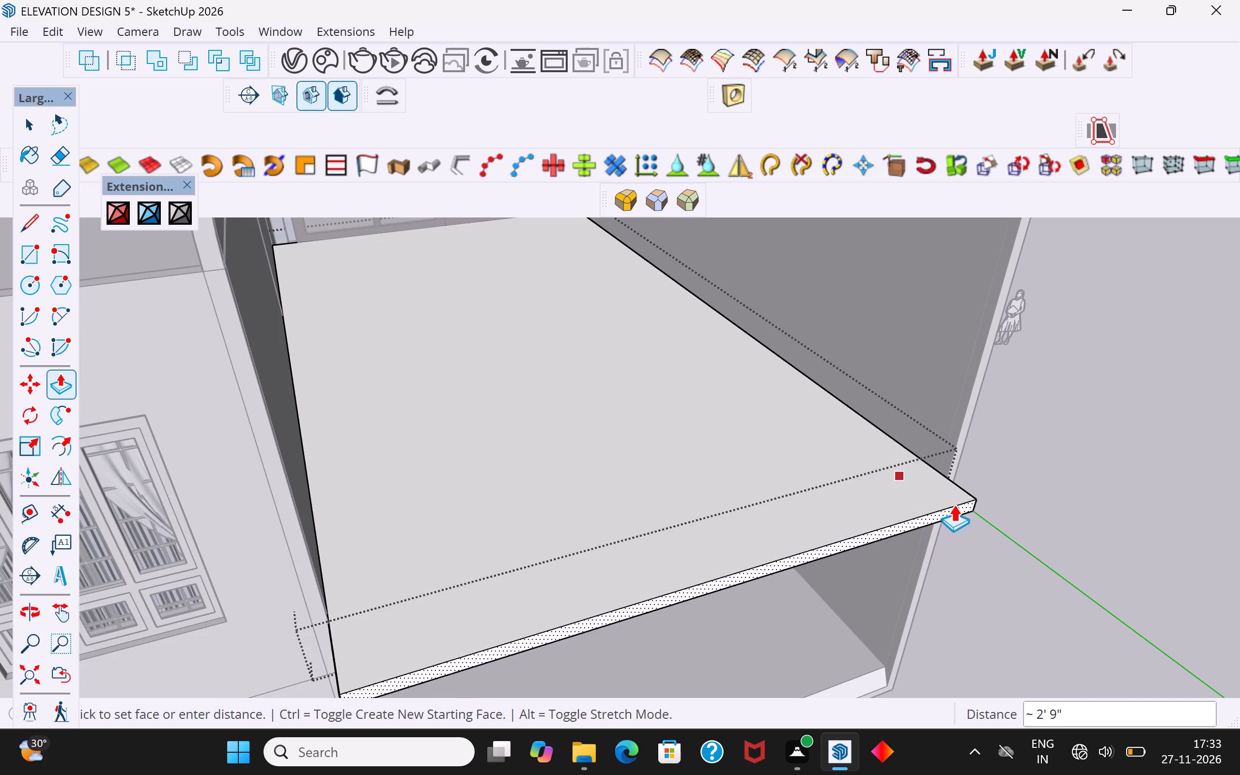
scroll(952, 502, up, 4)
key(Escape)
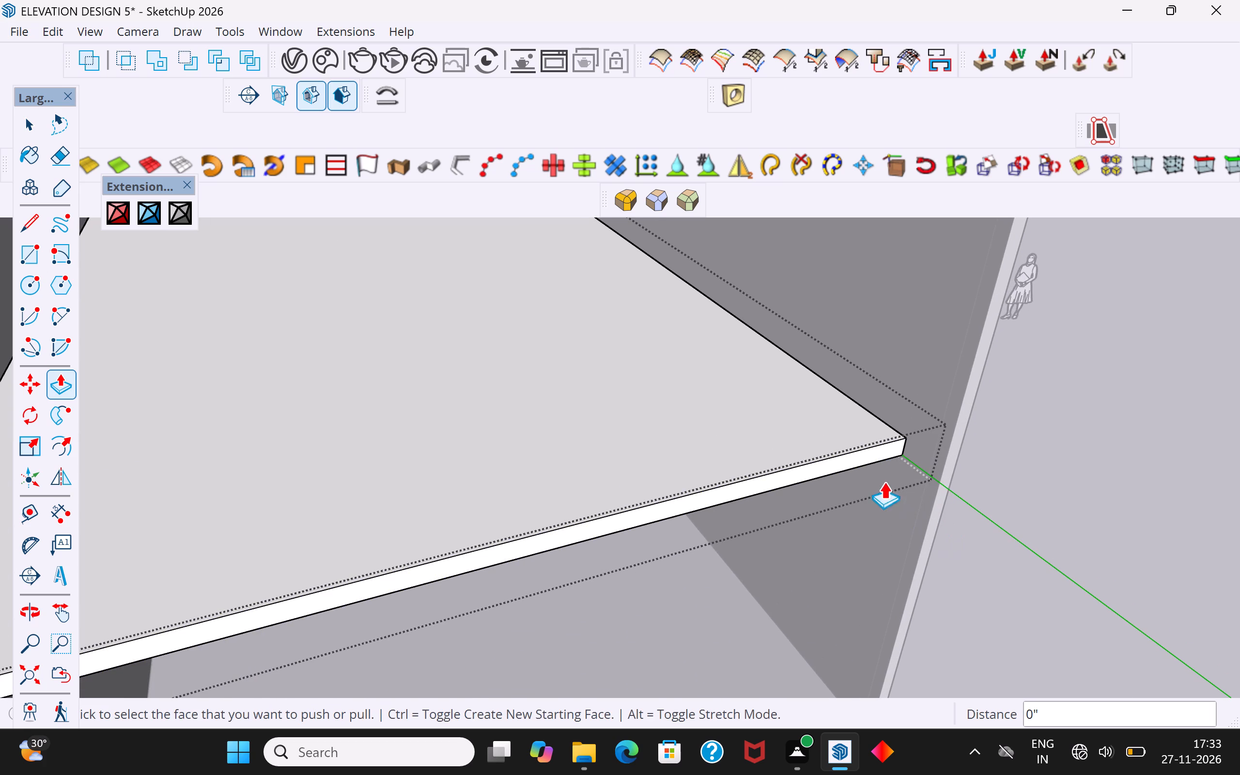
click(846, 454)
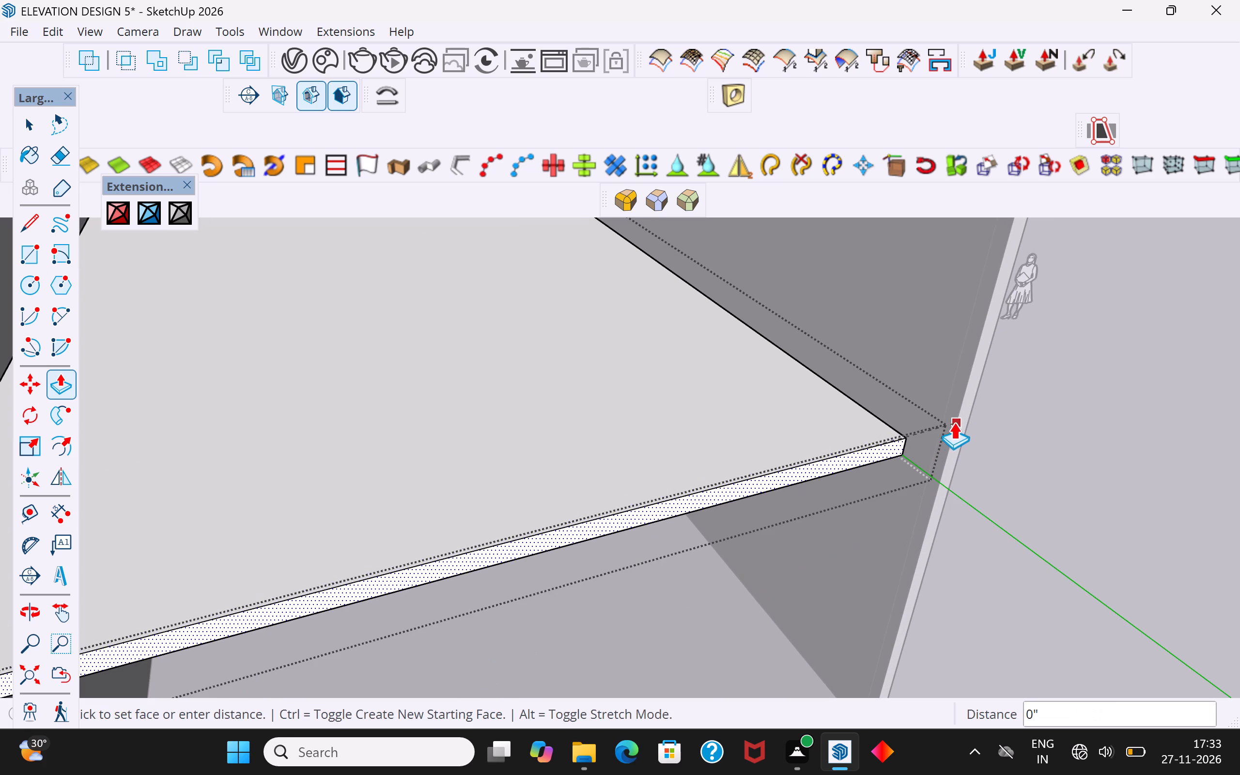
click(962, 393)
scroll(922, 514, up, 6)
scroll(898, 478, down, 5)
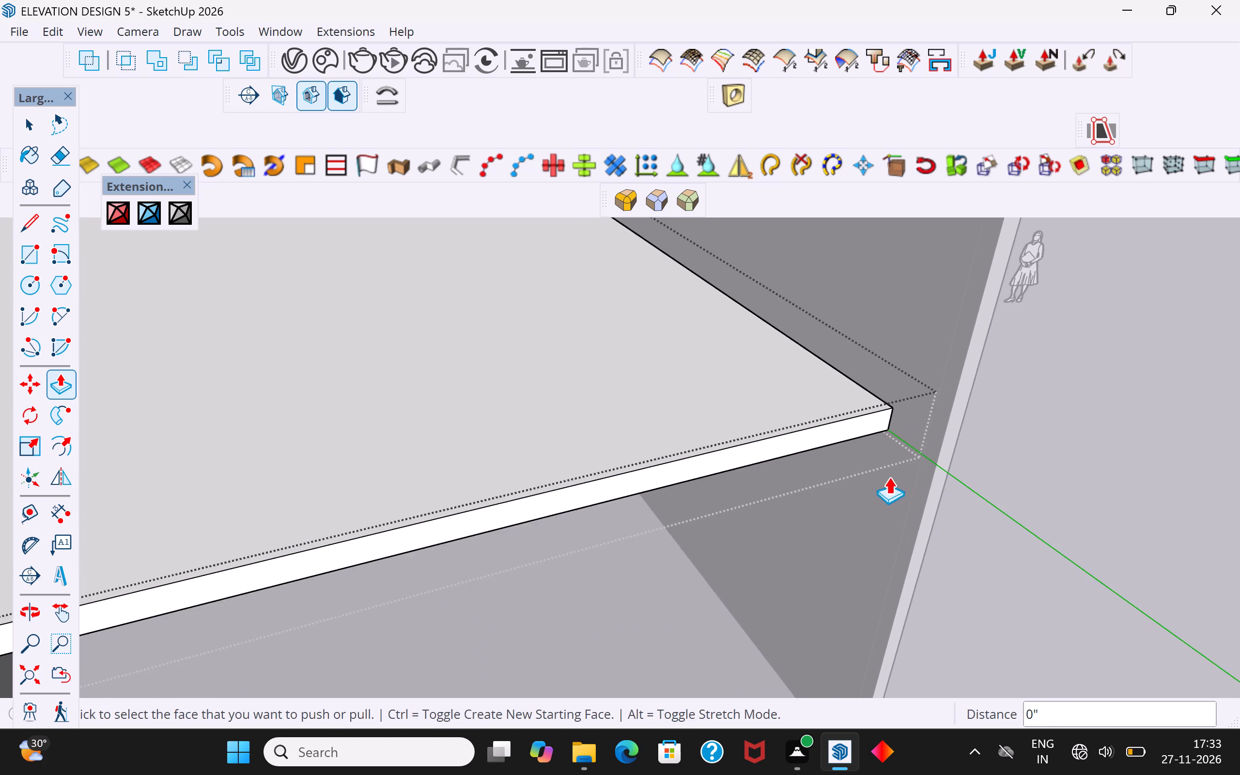
Push/Pull the slab's rear edge face about 15' 1" further, out past the hall's open rear end, and close the group.
middle_drag(889, 483, 759, 499)
scroll(871, 561, up, 1)
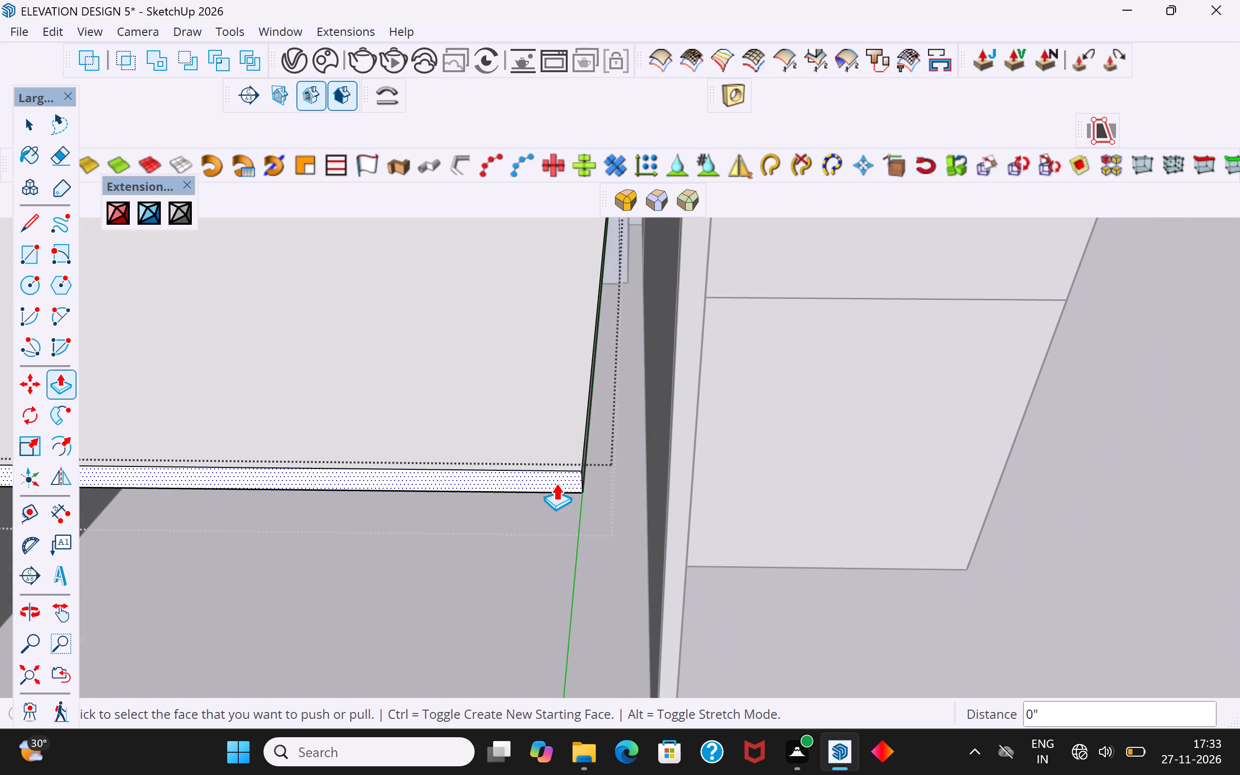
click(556, 481)
scroll(563, 538, down, 14)
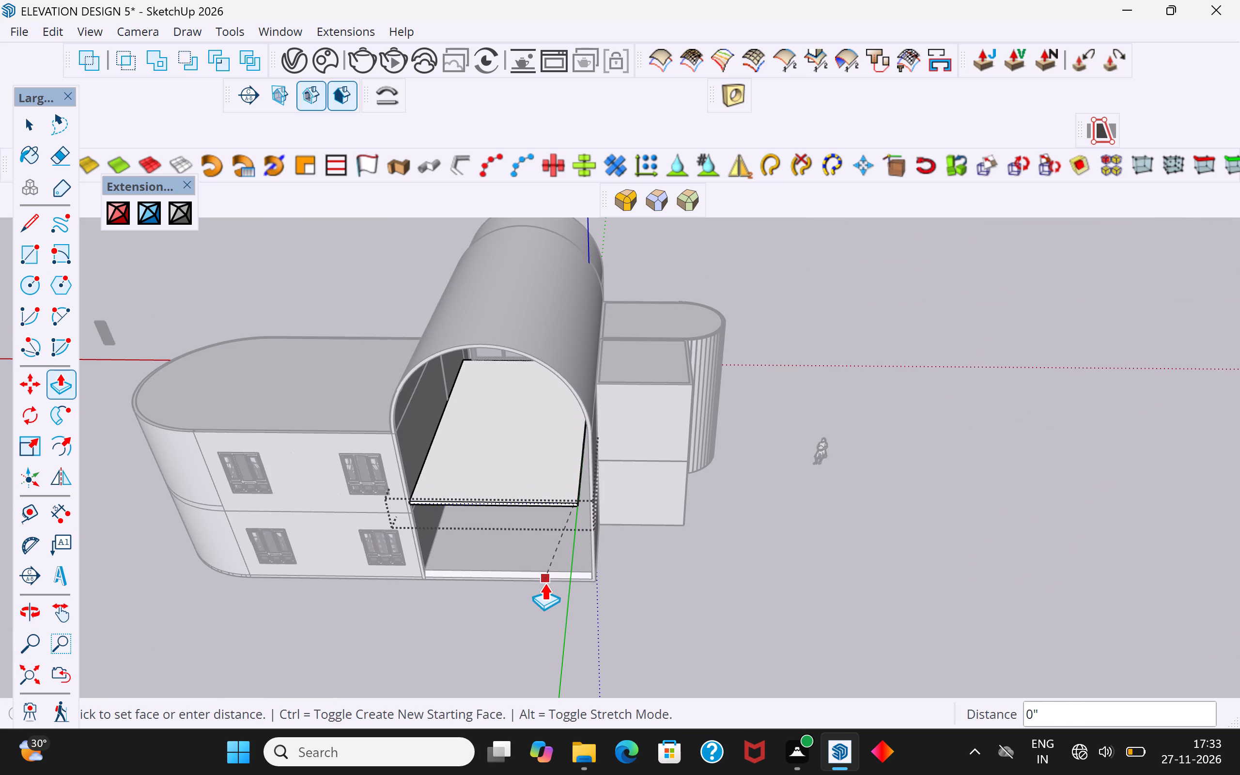
scroll(543, 579, up, 5)
click(536, 593)
middle_drag(672, 571, 391, 567)
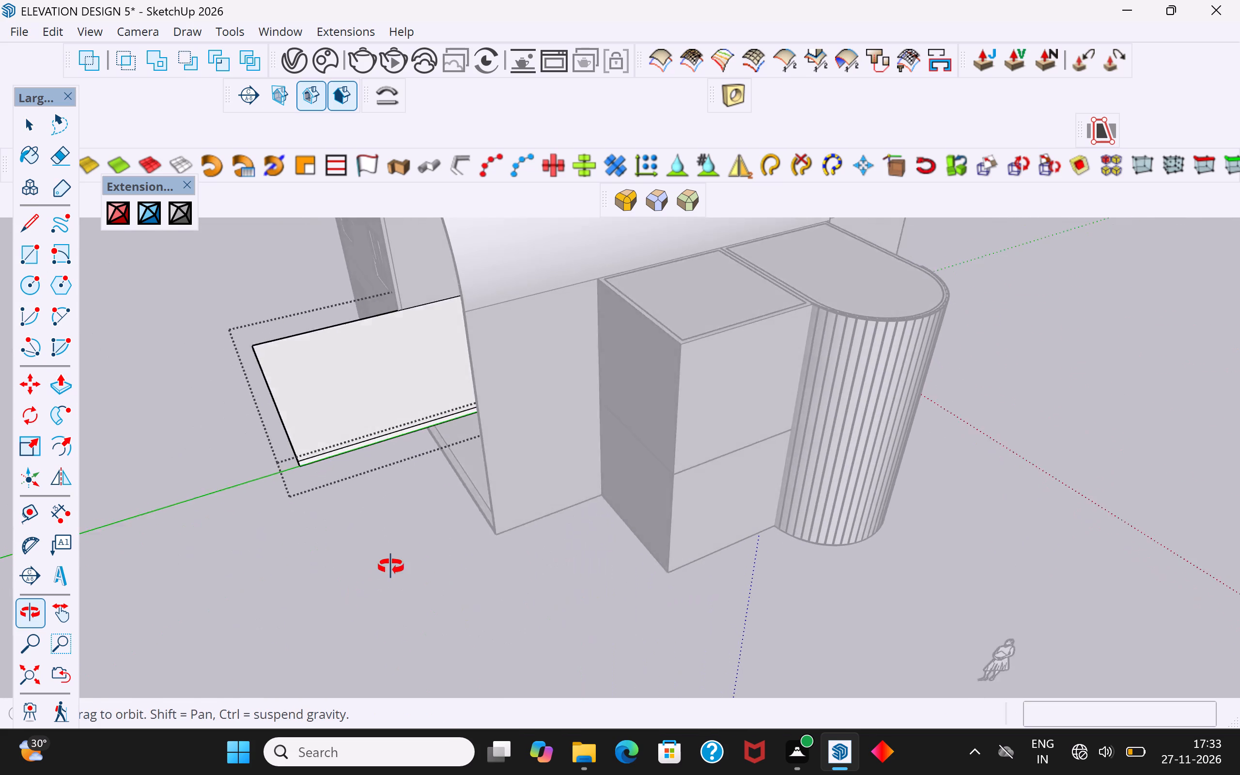
middle_drag(391, 567, 399, 561)
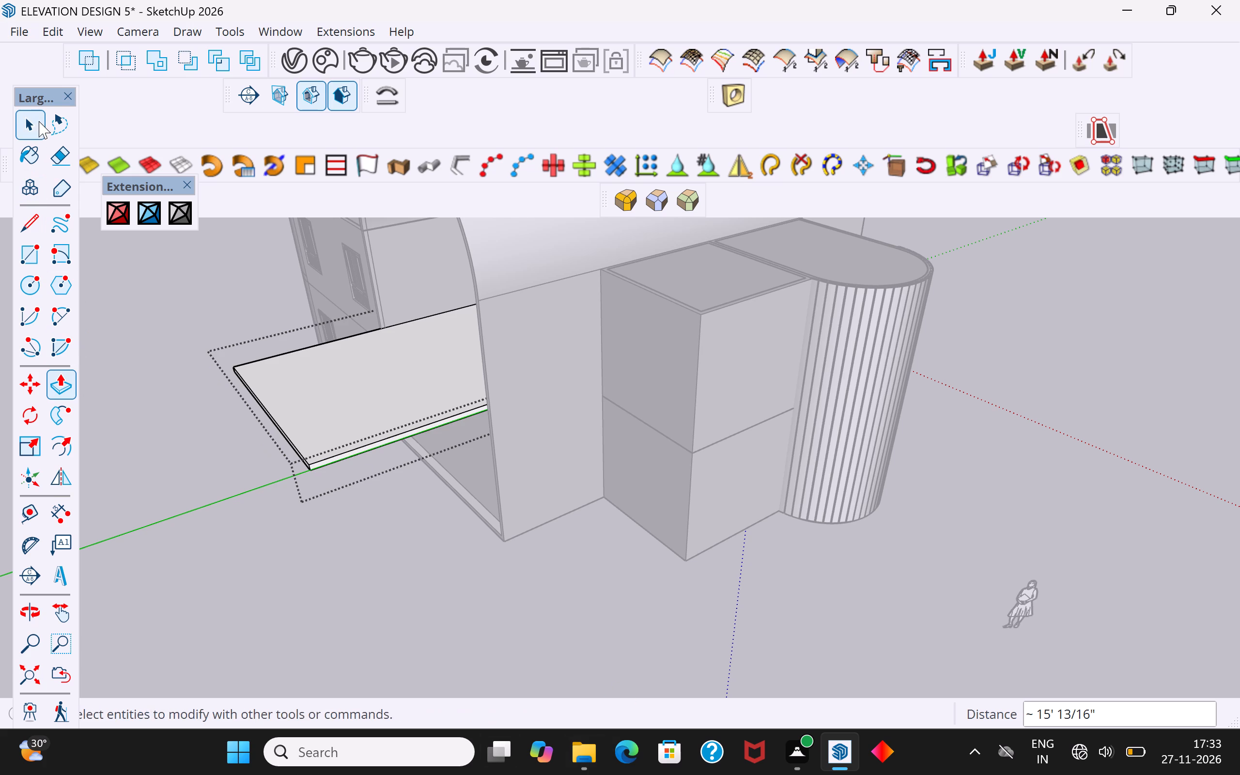
click(34, 117)
click(99, 298)
Inside the slab group, draw a line about 21' 7" across the top face, level with the hall's rear opening.
click(342, 391)
scroll(347, 386, up, 4)
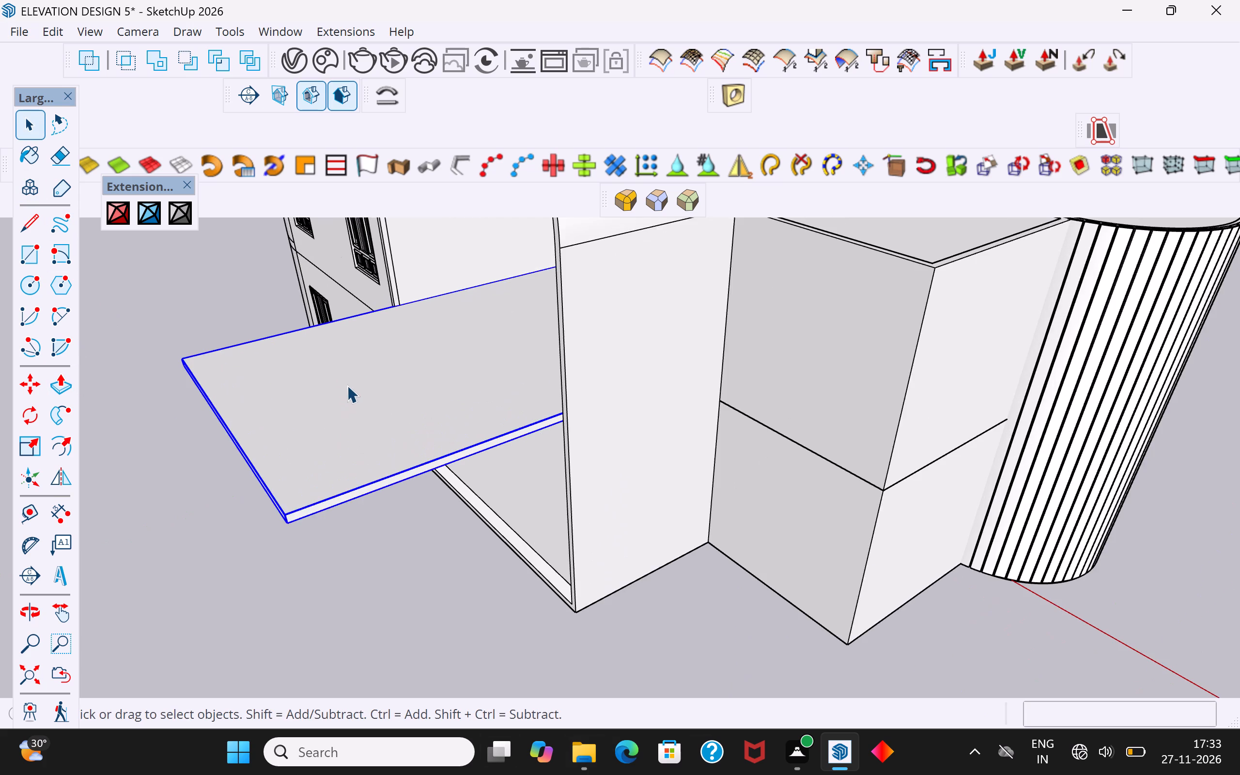
triple_click(347, 385)
click(29, 229)
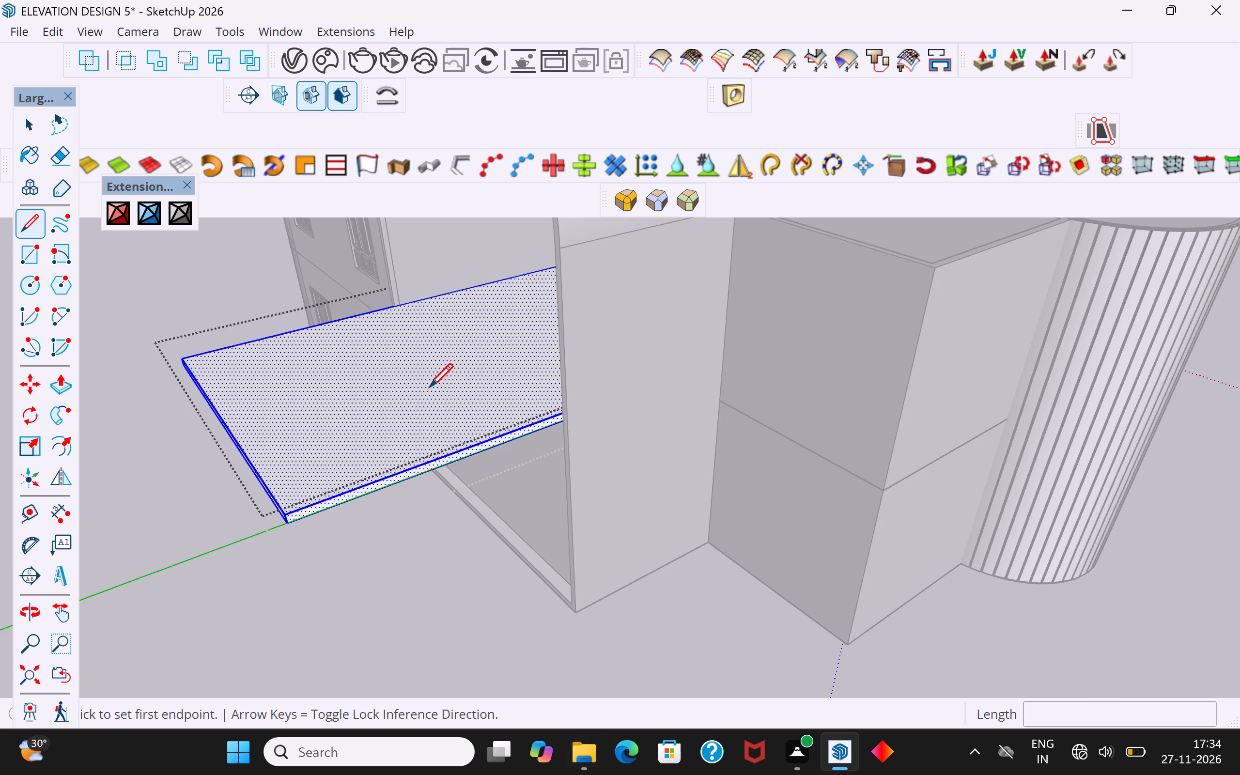
middle_drag(395, 303, 696, 366)
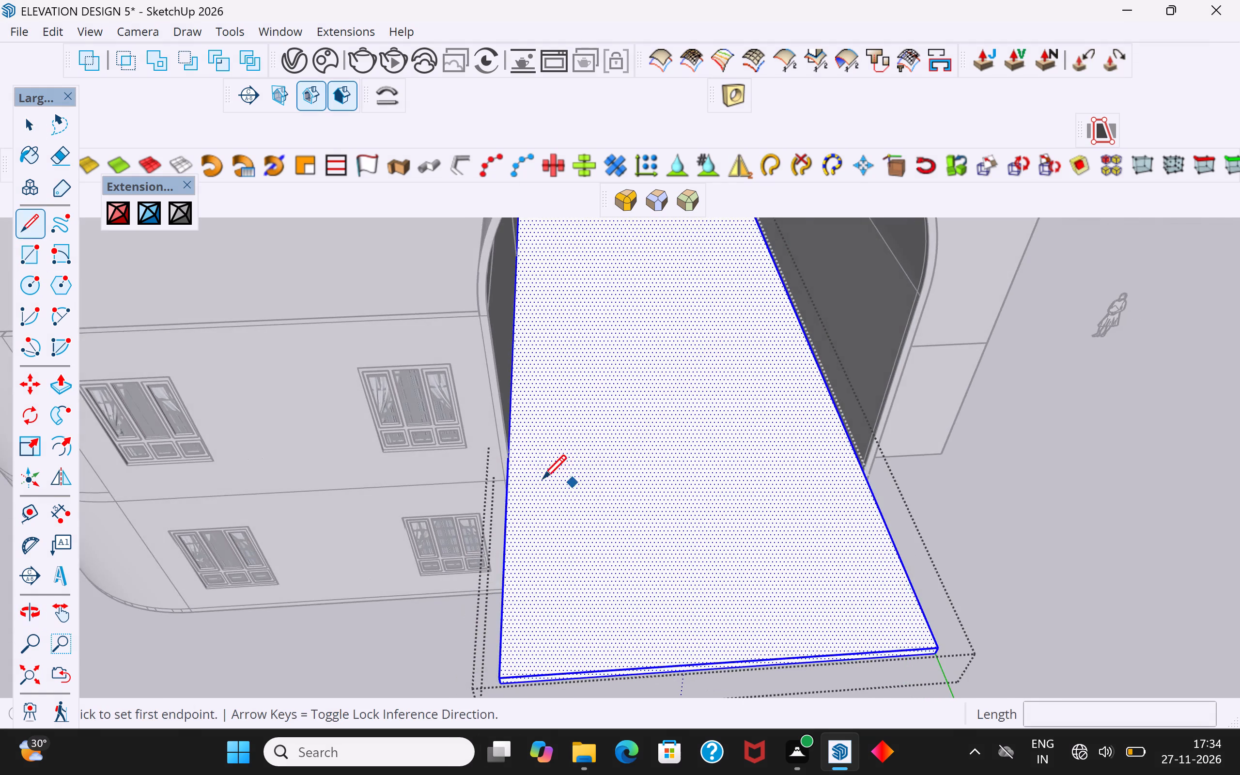
scroll(526, 468, up, 9)
middle_drag(499, 449, 598, 351)
scroll(551, 419, up, 2)
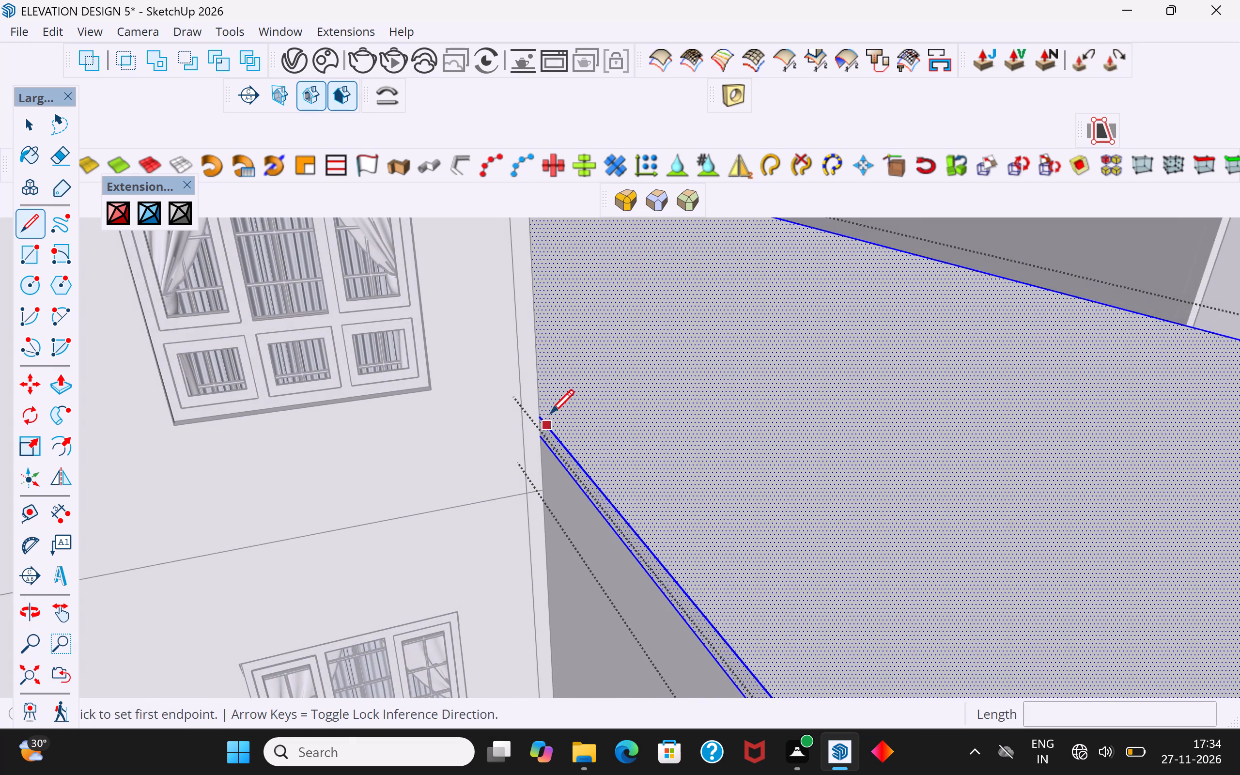
scroll(550, 416, up, 3)
middle_drag(555, 409, 459, 428)
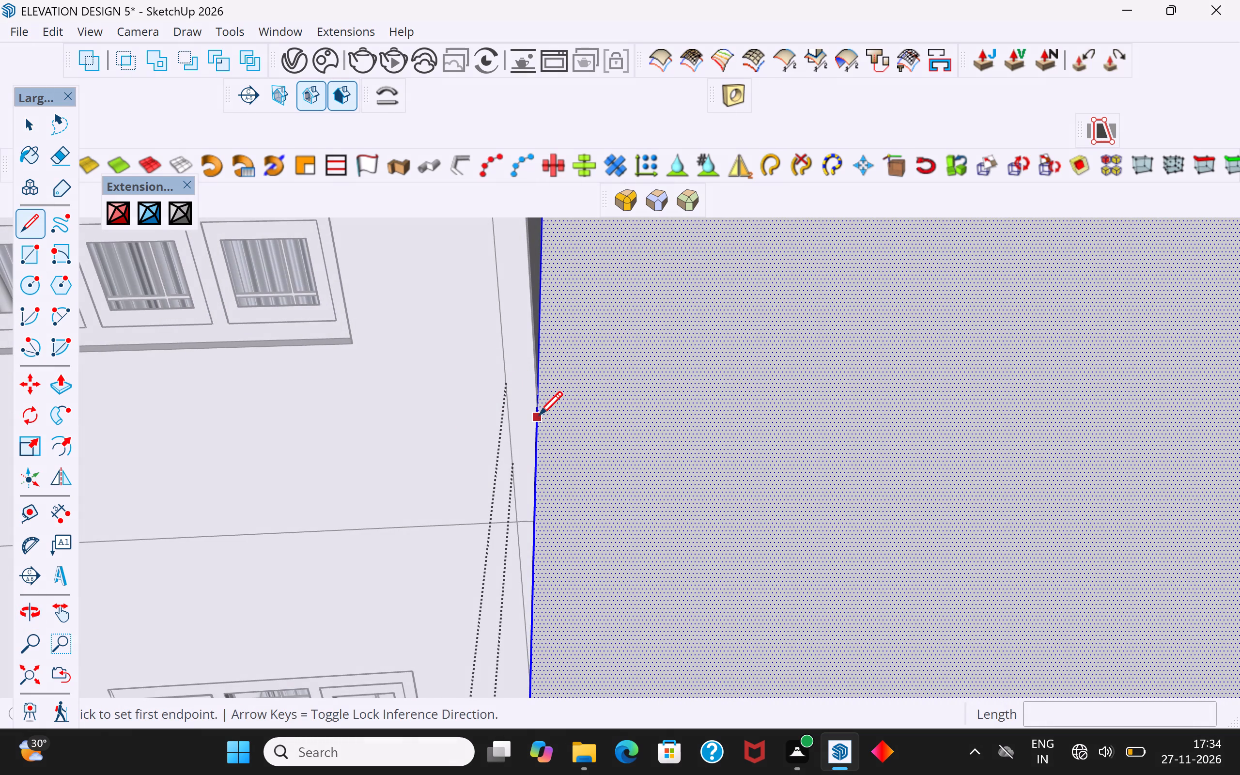
click(537, 407)
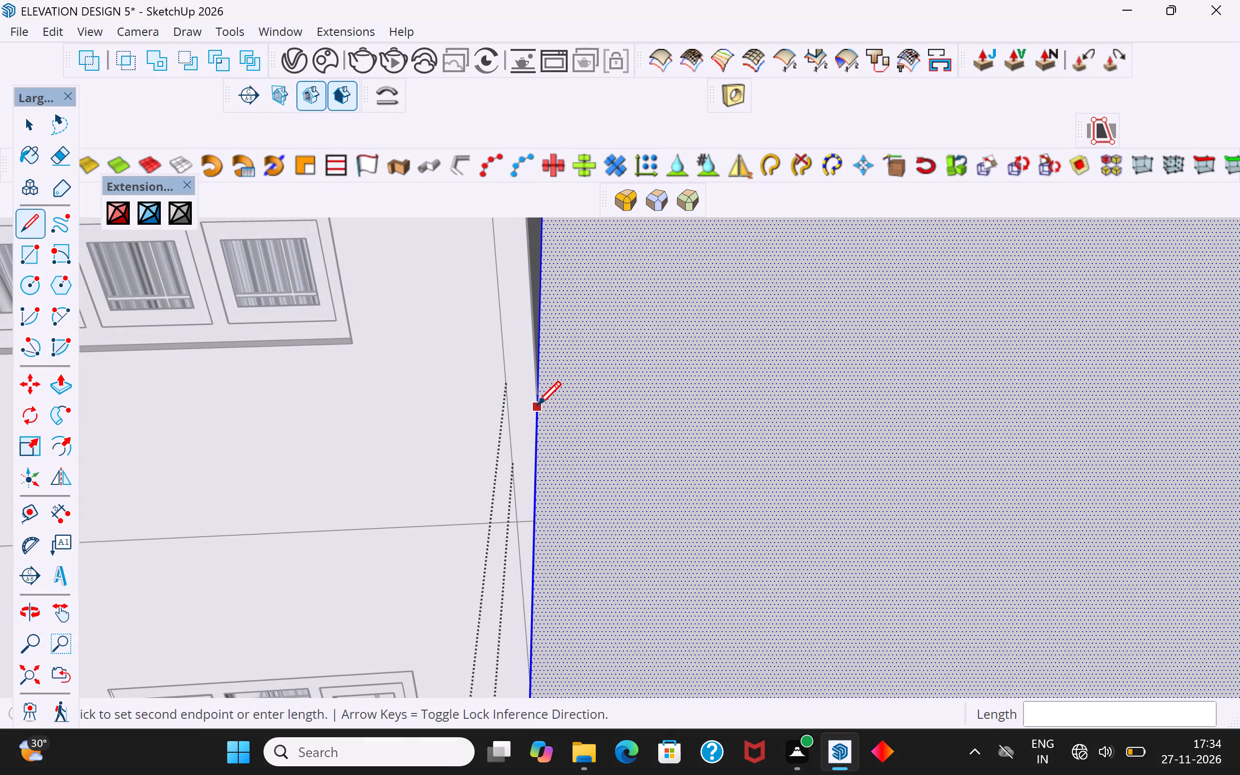
scroll(536, 403, down, 19)
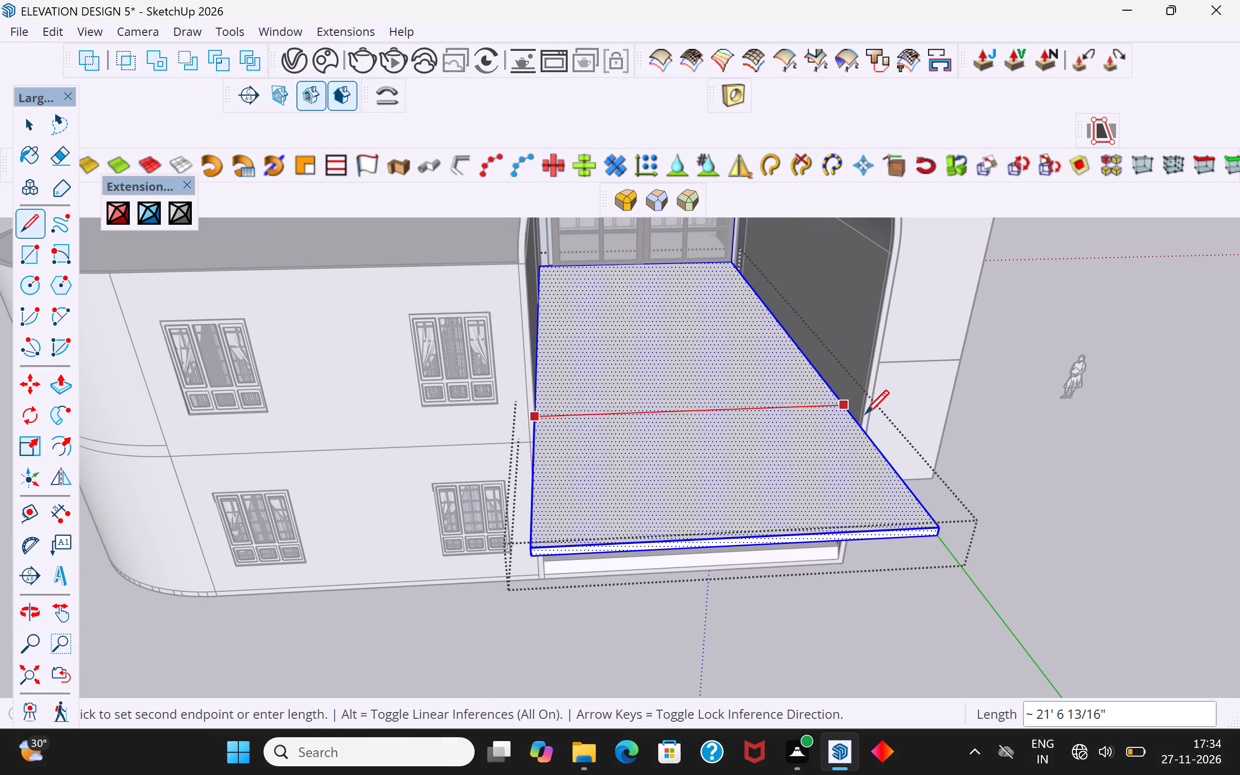
click(848, 400)
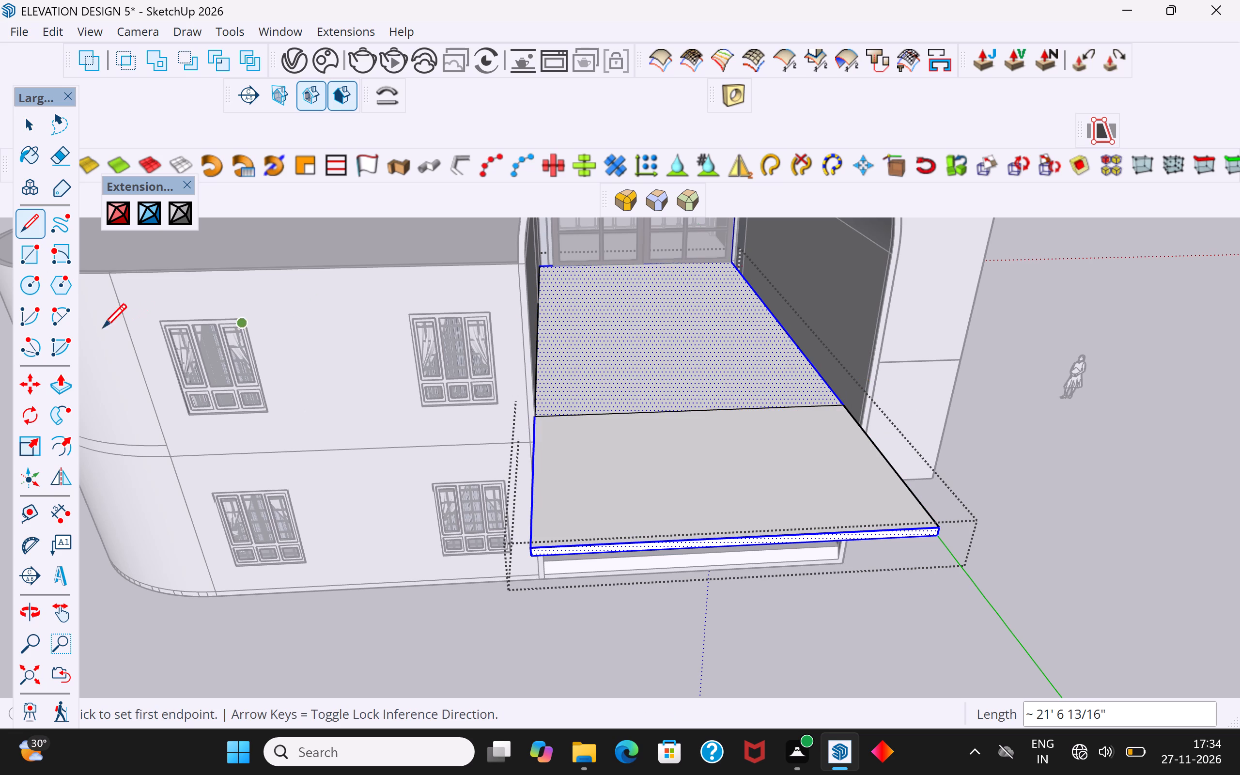
click(31, 131)
click(649, 605)
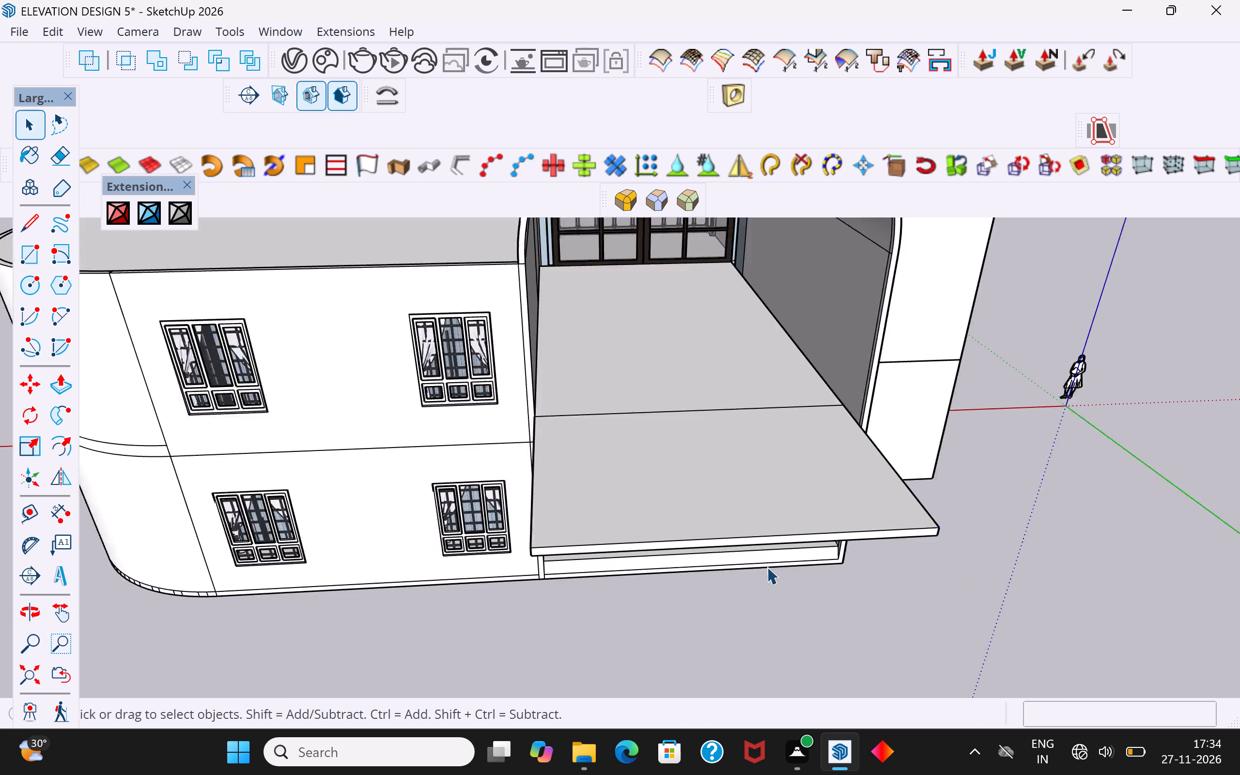
Inside the slab group, place a guide 3' outward from the line across the top face, parallel to the rear edge.
scroll(783, 557, up, 4)
click(829, 535)
click(832, 522)
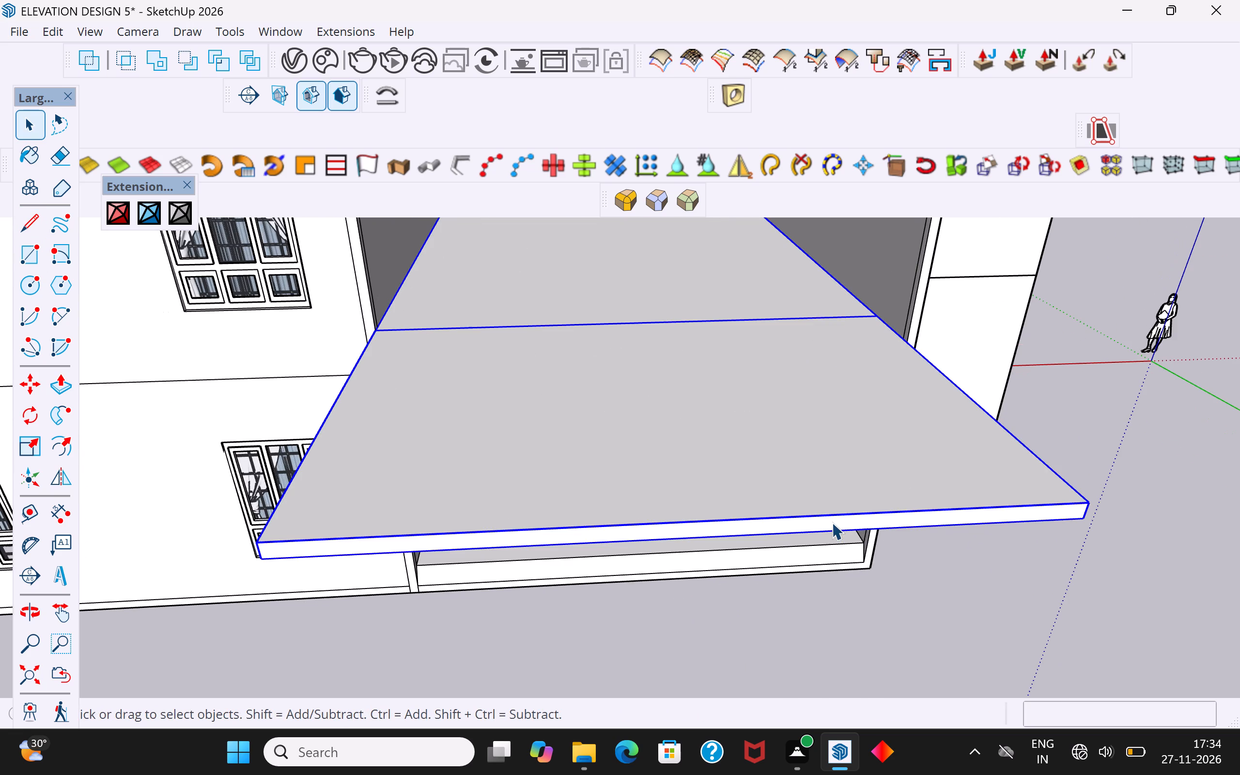
double_click(620, 531)
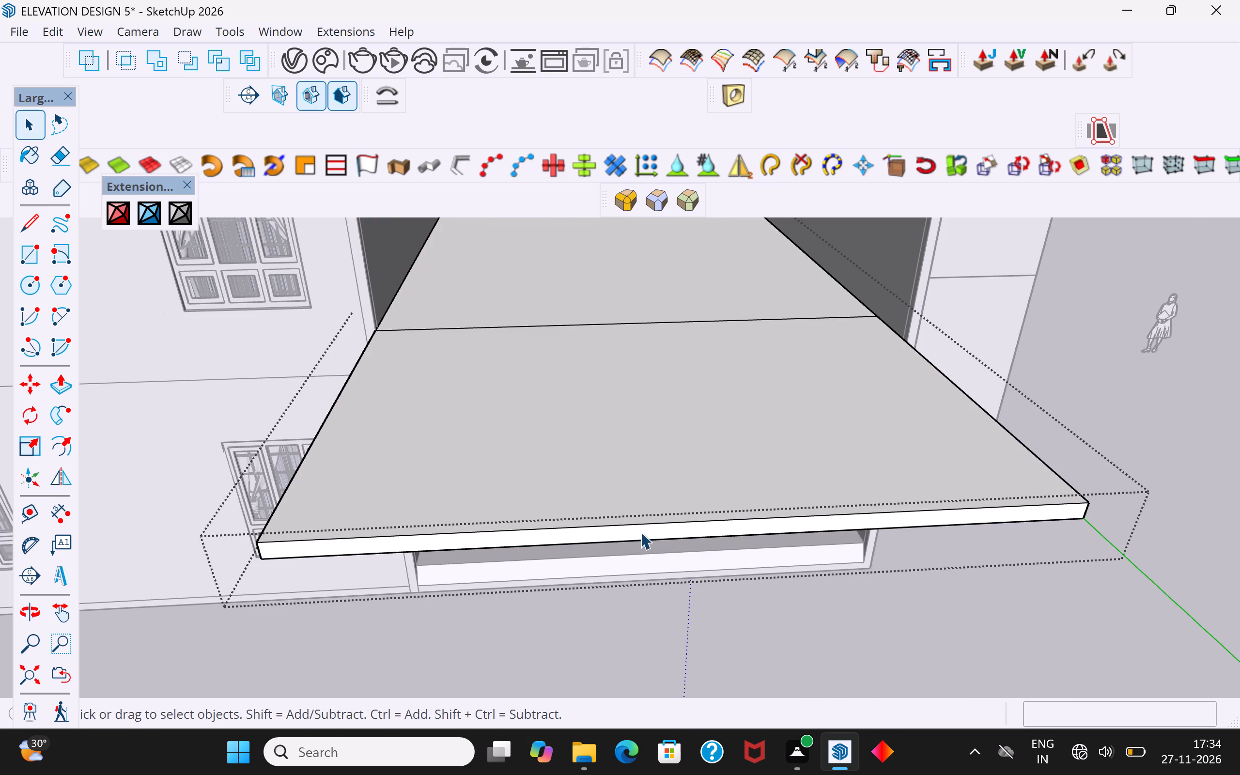
click(640, 532)
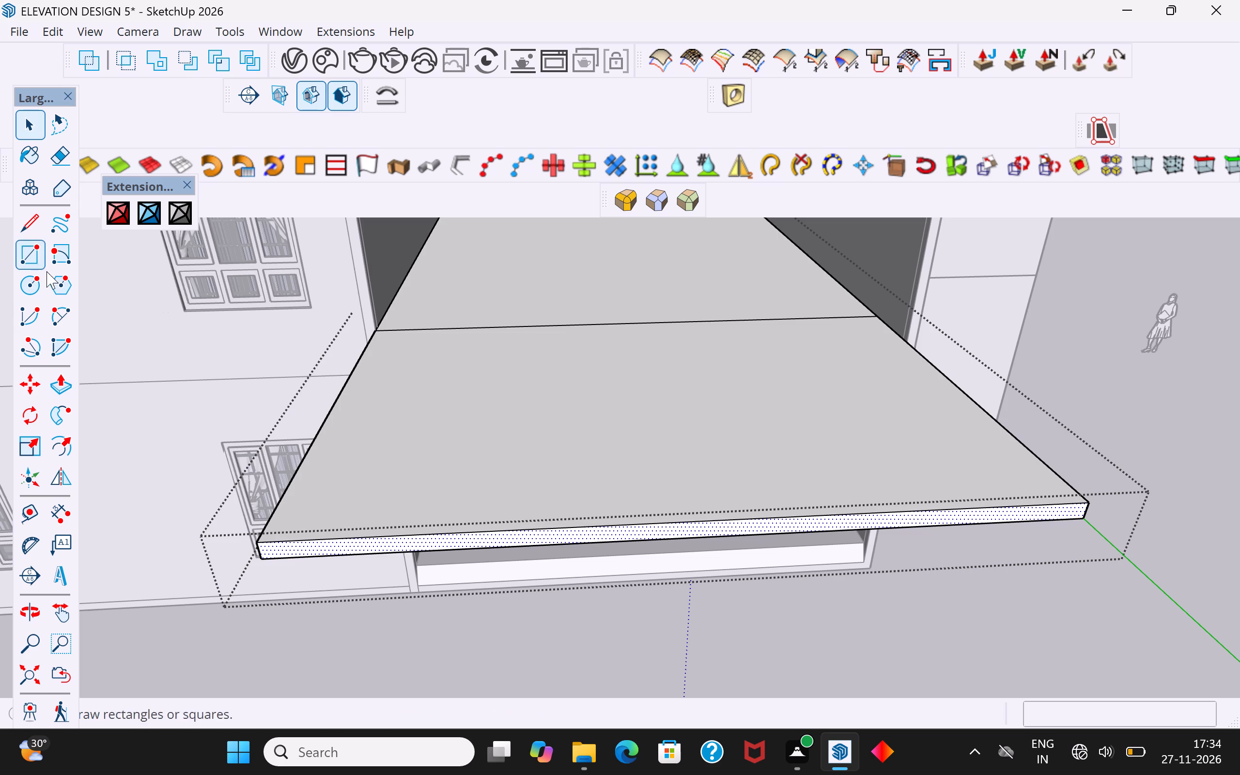
click(29, 514)
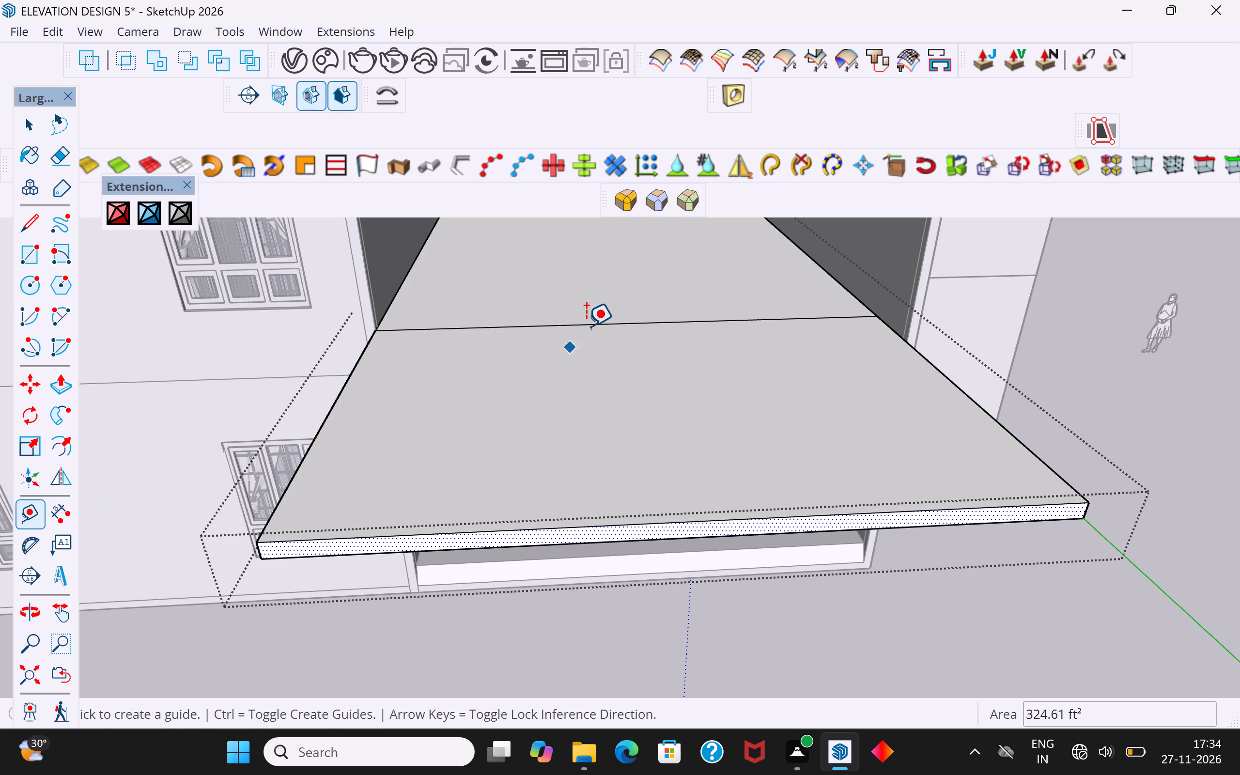
click(591, 326)
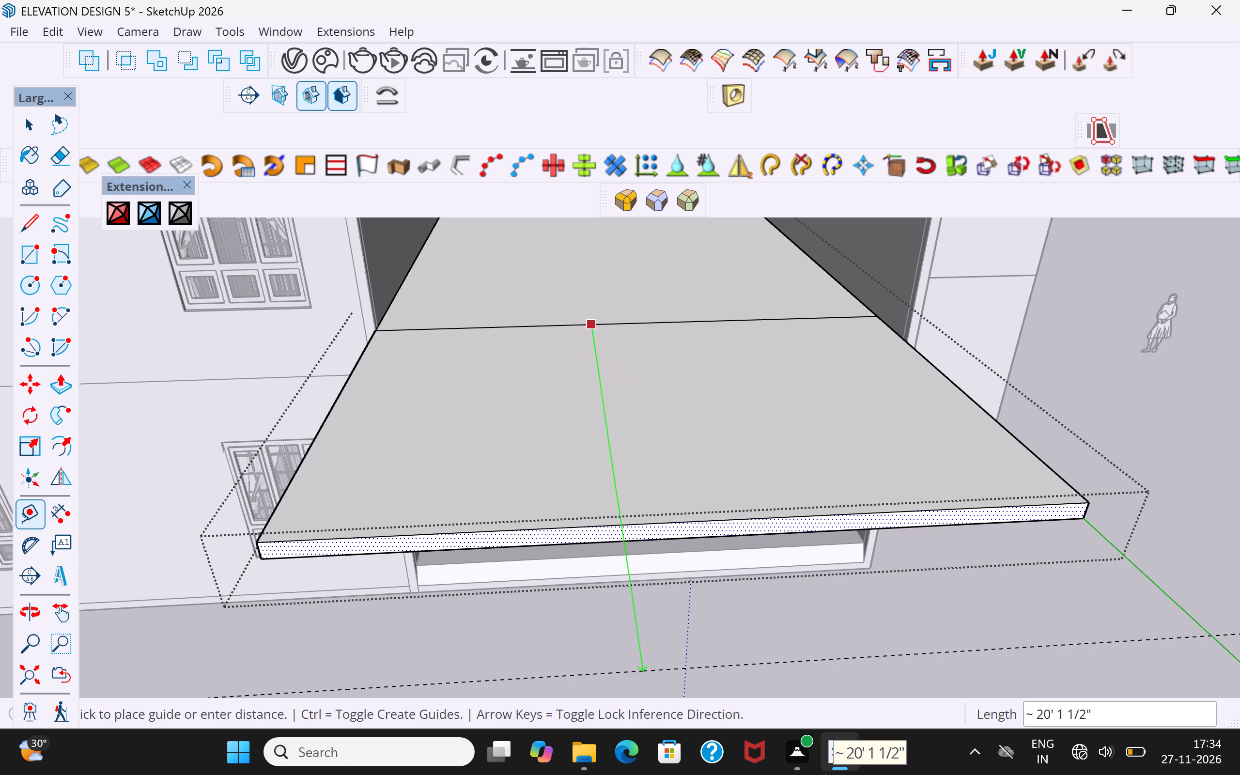
text(3')
key(Return)
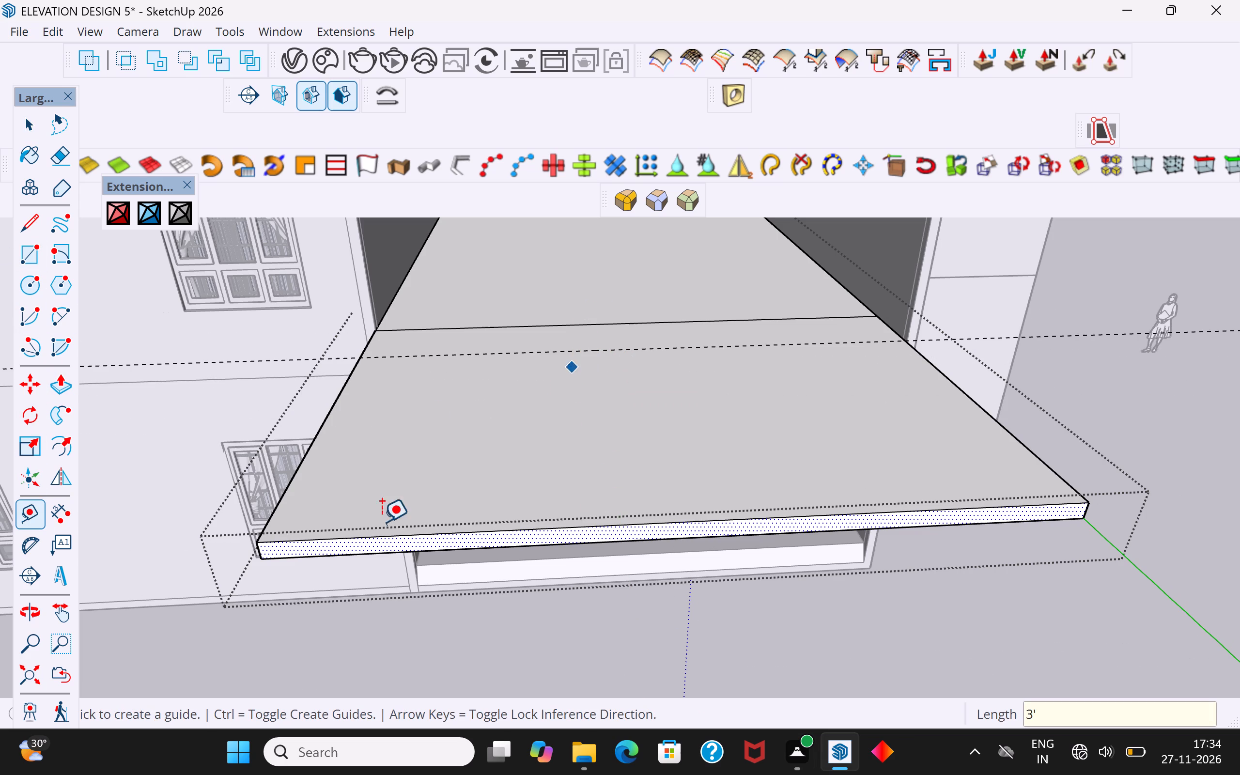
Push/Pull the slab's rear edge face about 11' 9" back to the guide line, and close the group.
click(60, 385)
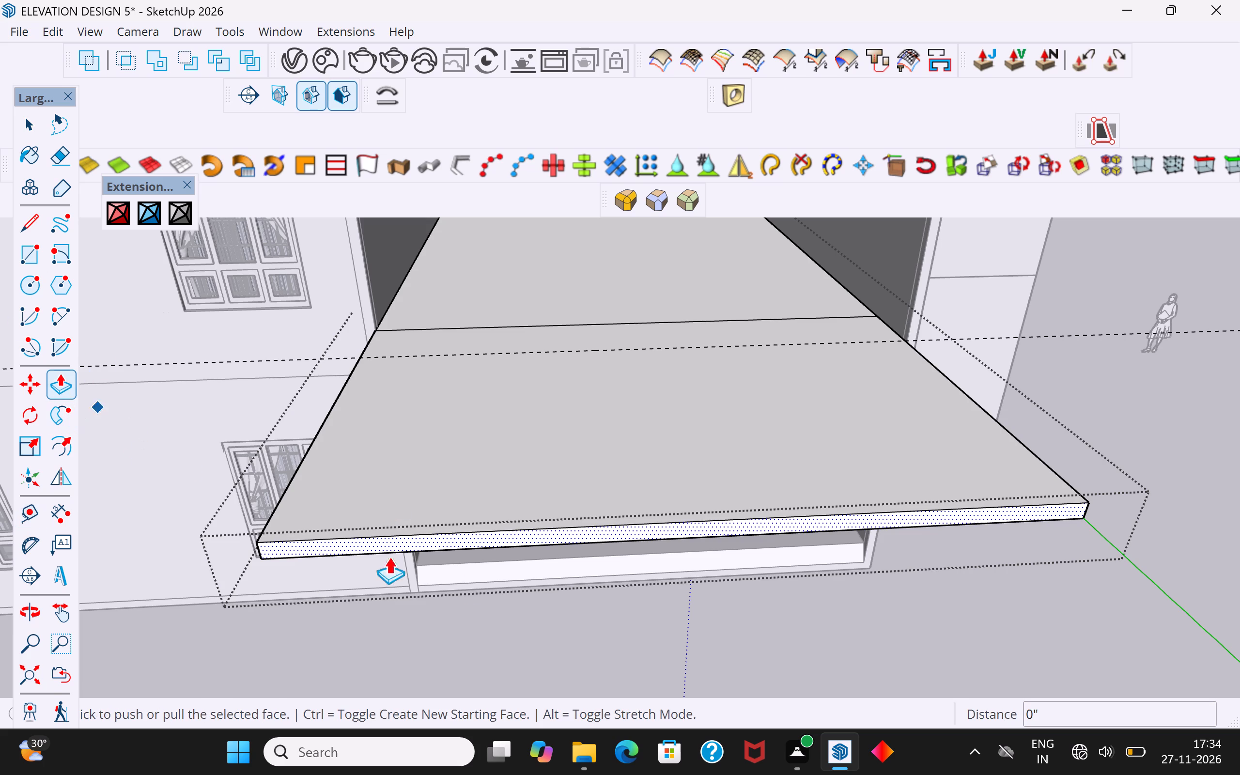
click(559, 521)
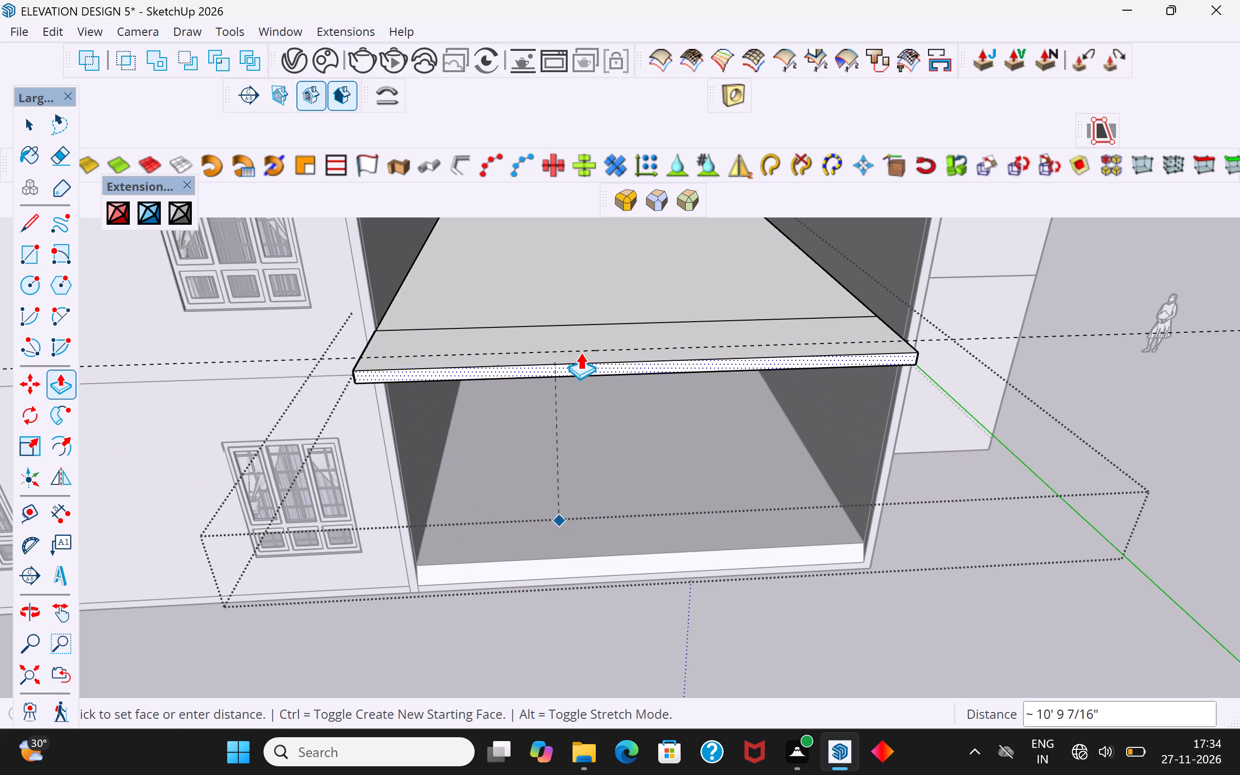
click(565, 347)
middle_drag(727, 433, 718, 453)
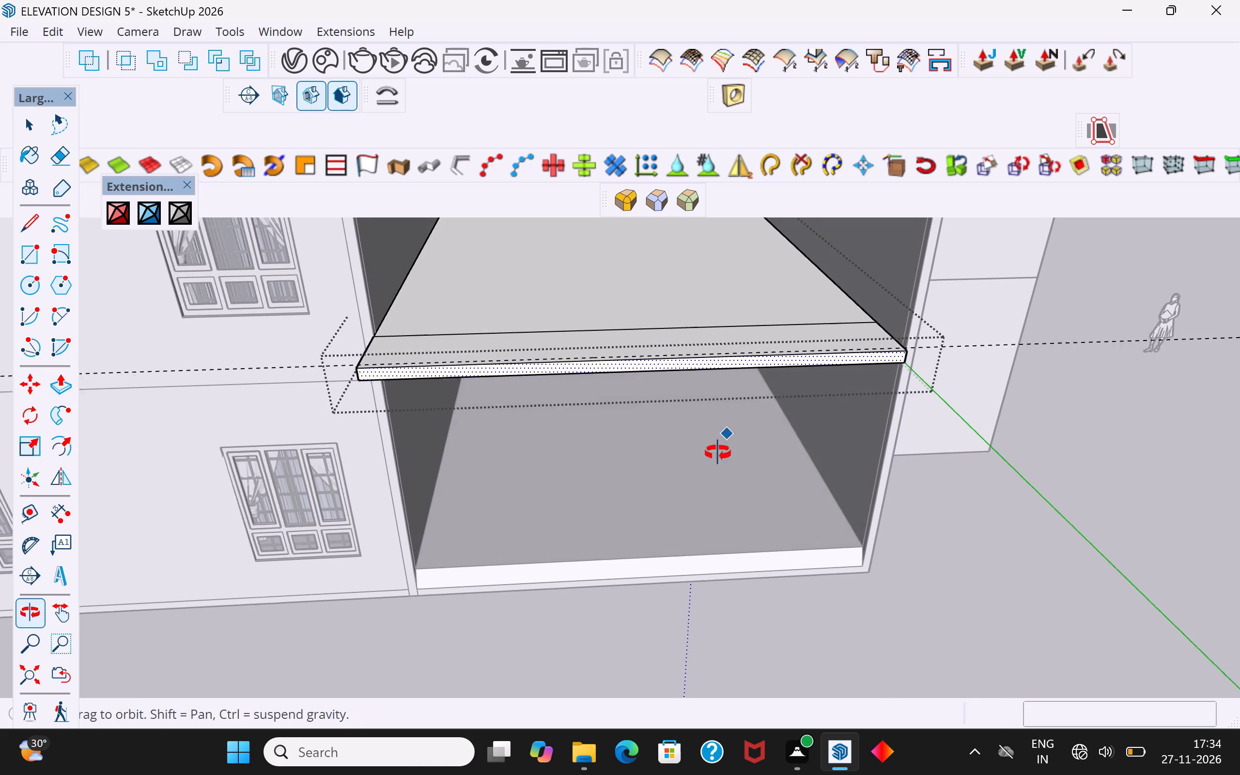
middle_drag(718, 453, 523, 527)
scroll(540, 545, down, 5)
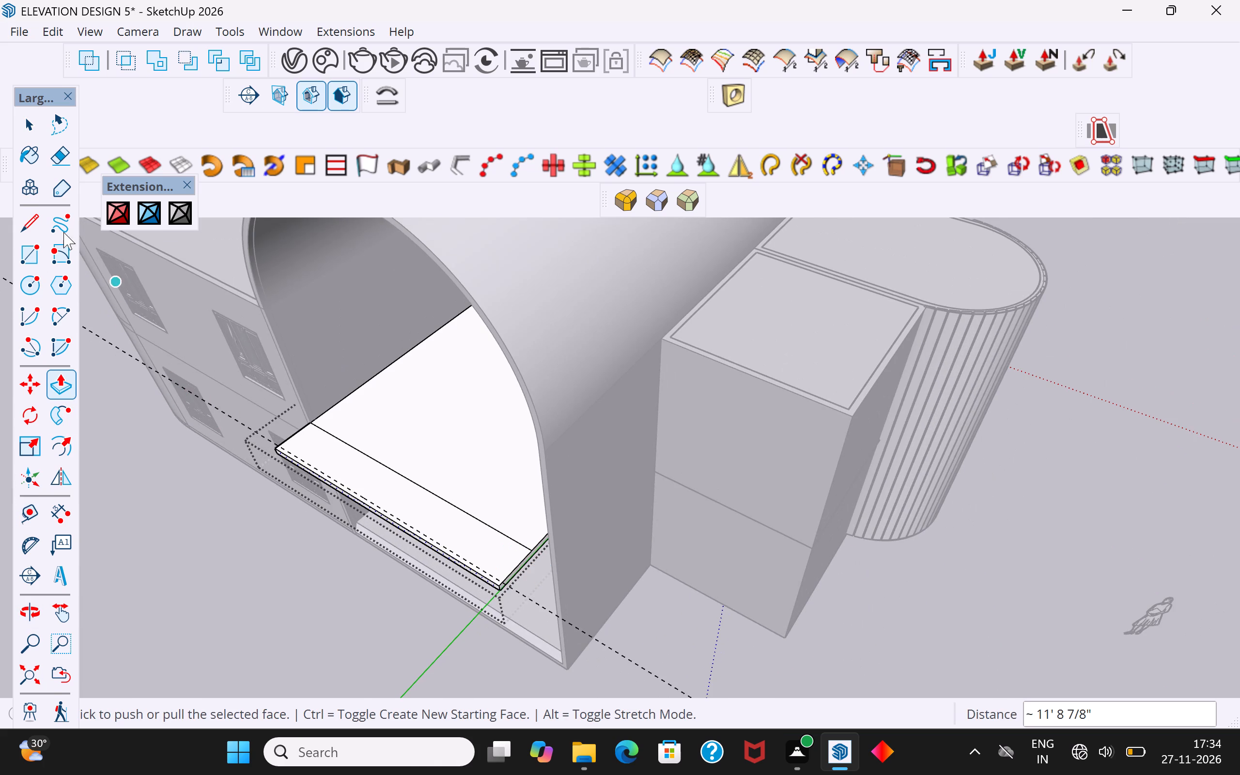
click(28, 132)
click(203, 590)
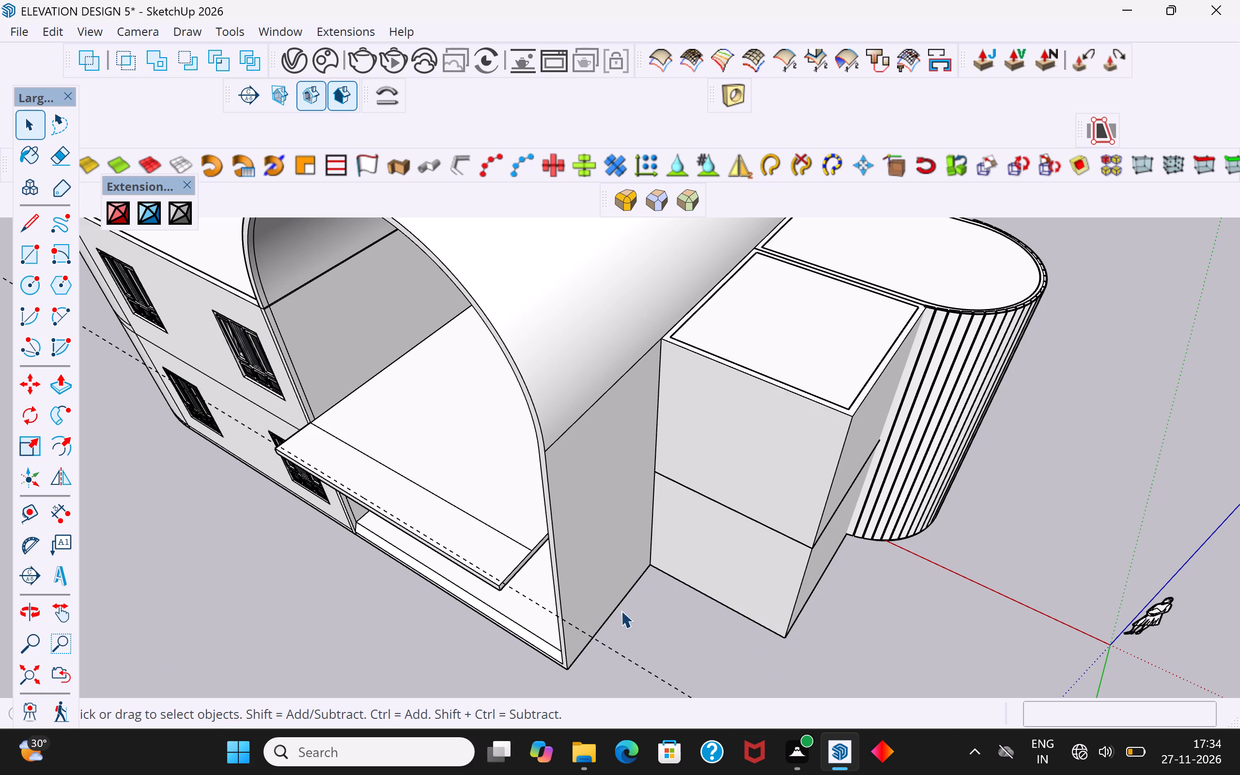
Unhide all hidden geometry in the model, including the hall's rear wall.
scroll(627, 577, down, 4)
scroll(652, 413, down, 8)
middle_drag(664, 572, 934, 297)
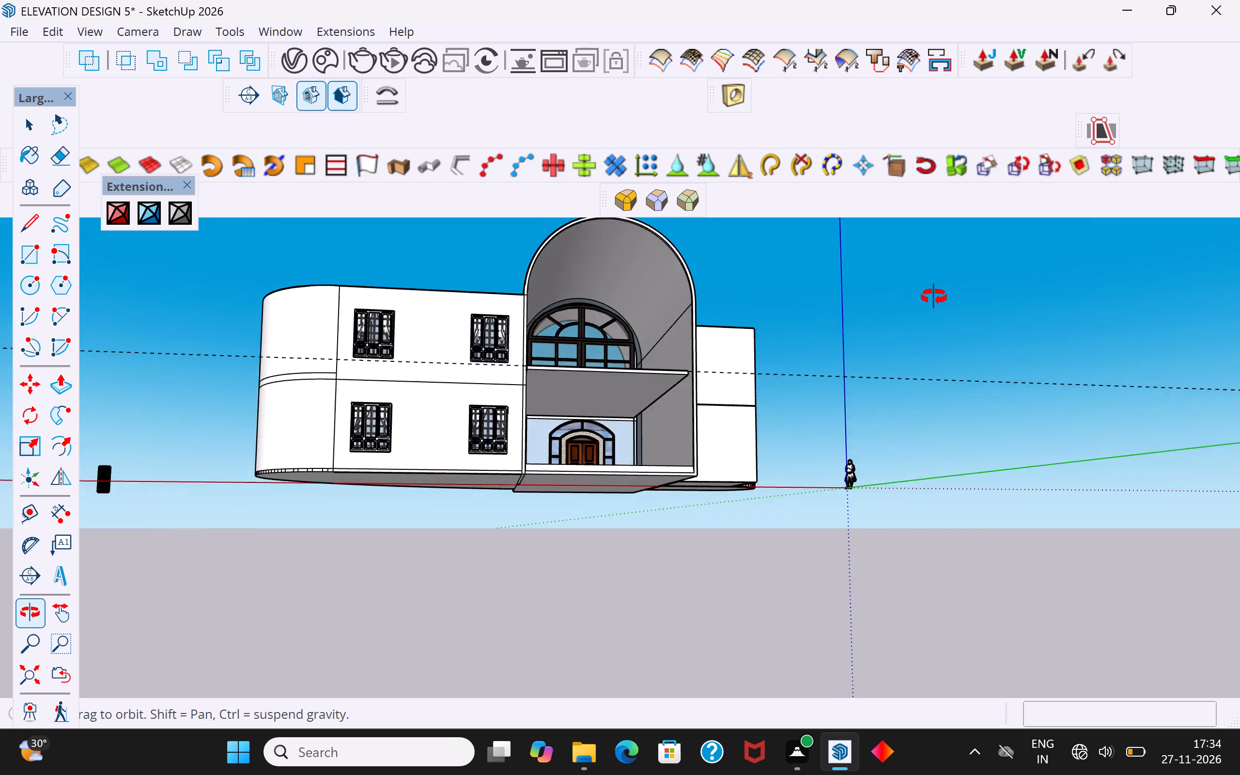
middle_drag(934, 297, 971, 385)
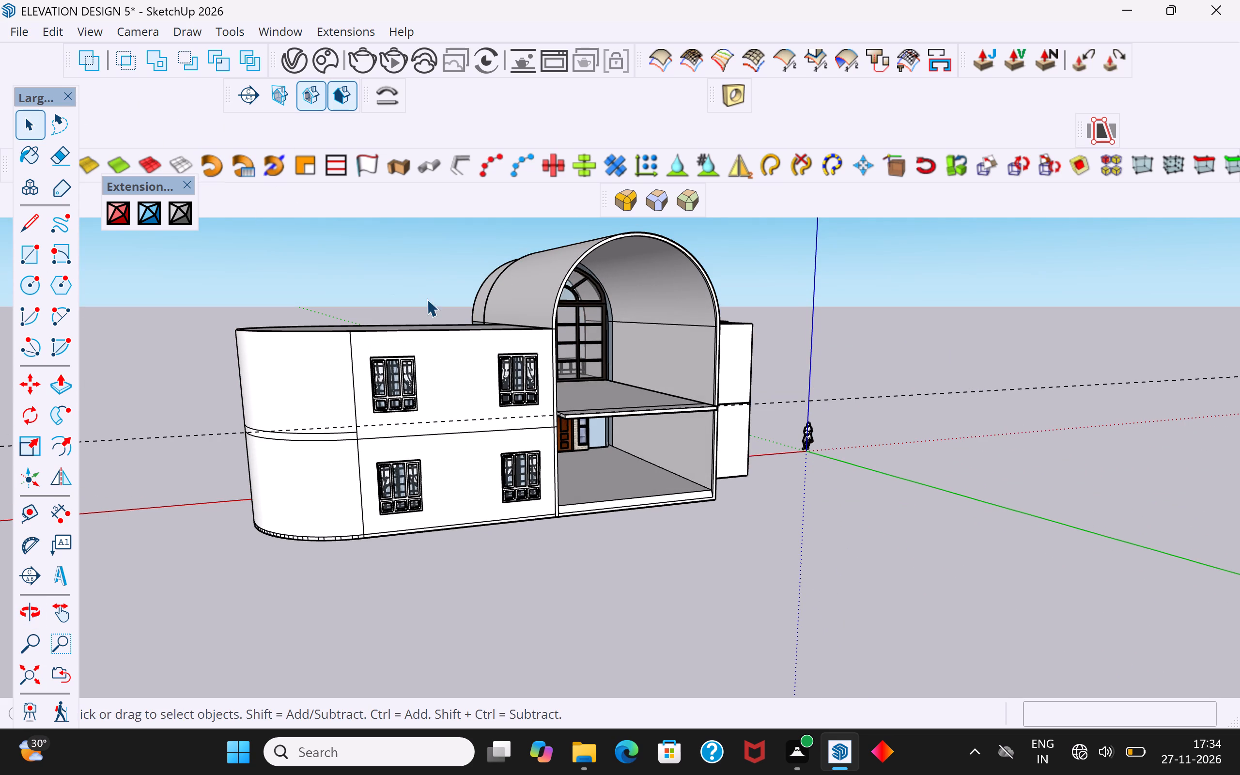
click(62, 33)
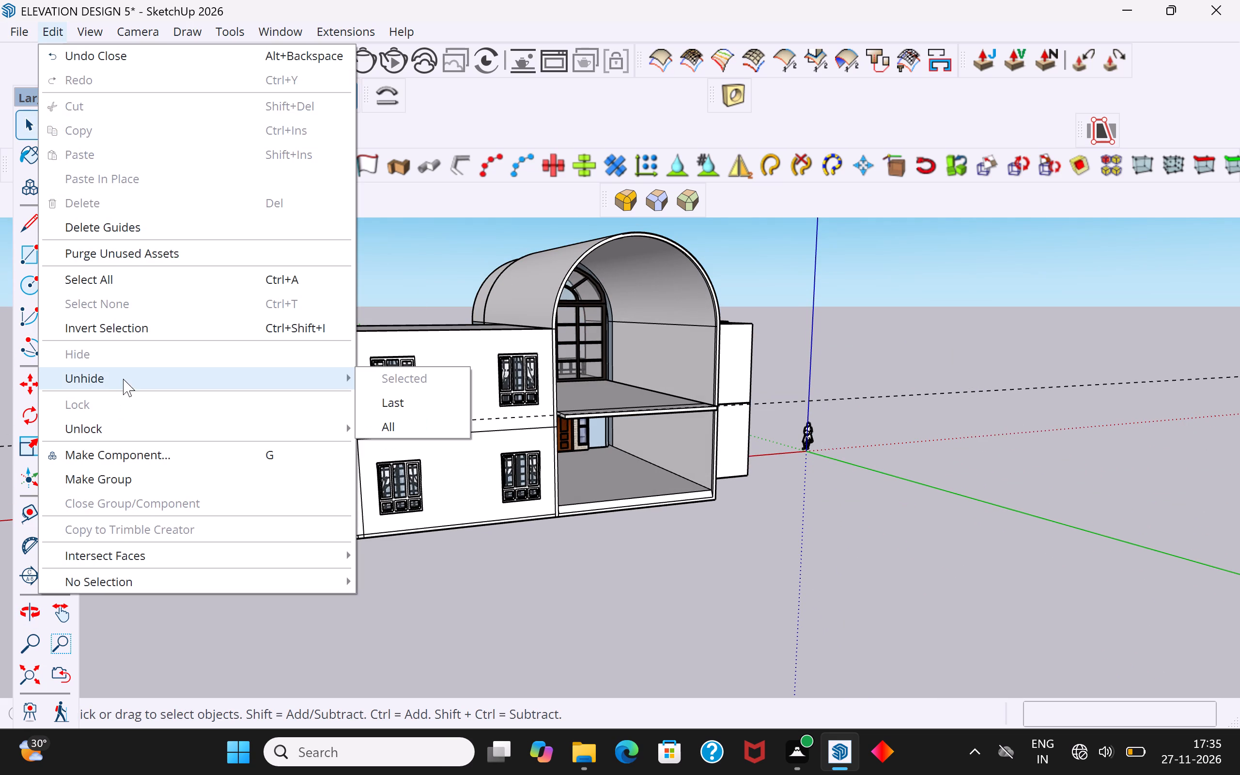
click(403, 425)
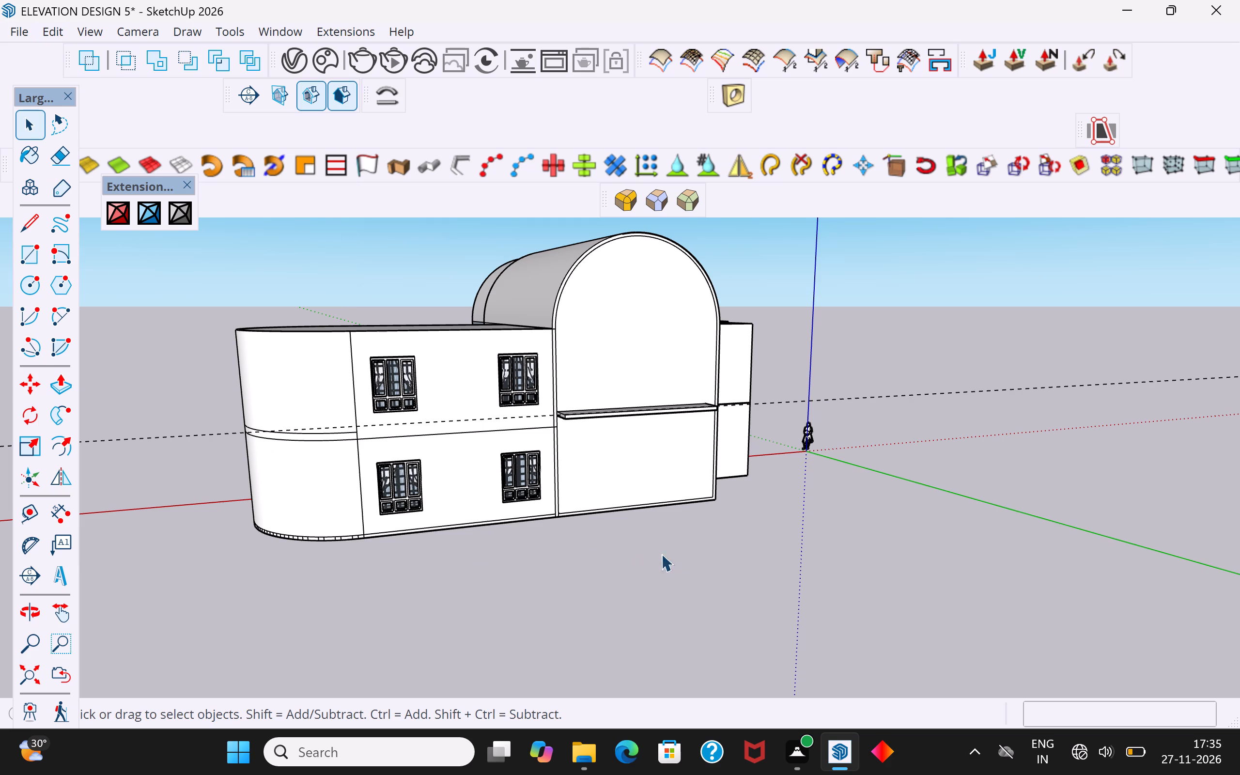
Inside the slab group, draw a 6" vertical edge where the projecting slab's side nearest the box-shaped block meets the rear wall.
middle_drag(700, 557, 571, 701)
scroll(635, 561, up, 4)
middle_drag(641, 528, 643, 539)
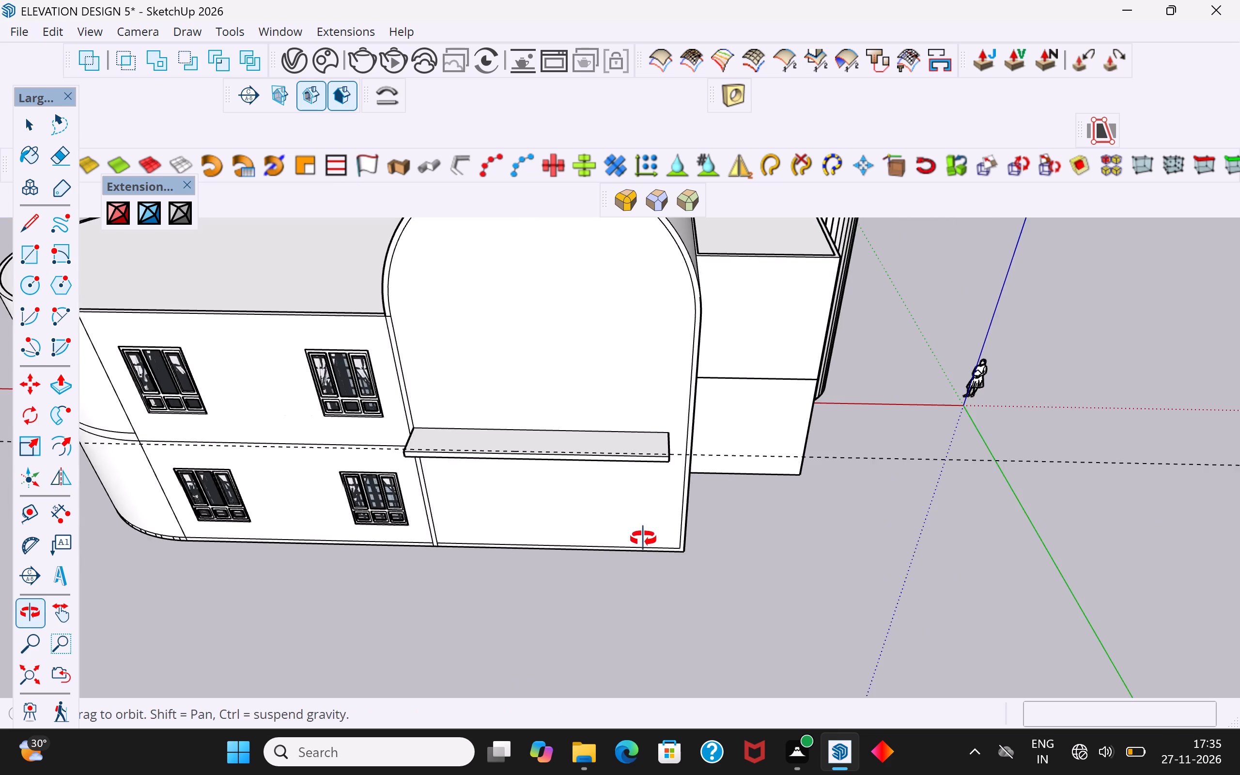
middle_drag(643, 539, 535, 540)
scroll(594, 446, up, 6)
middle_drag(624, 478, 514, 442)
scroll(507, 418, up, 3)
scroll(470, 386, up, 4)
scroll(475, 454, up, 1)
scroll(480, 506, down, 5)
middle_drag(494, 509, 791, 623)
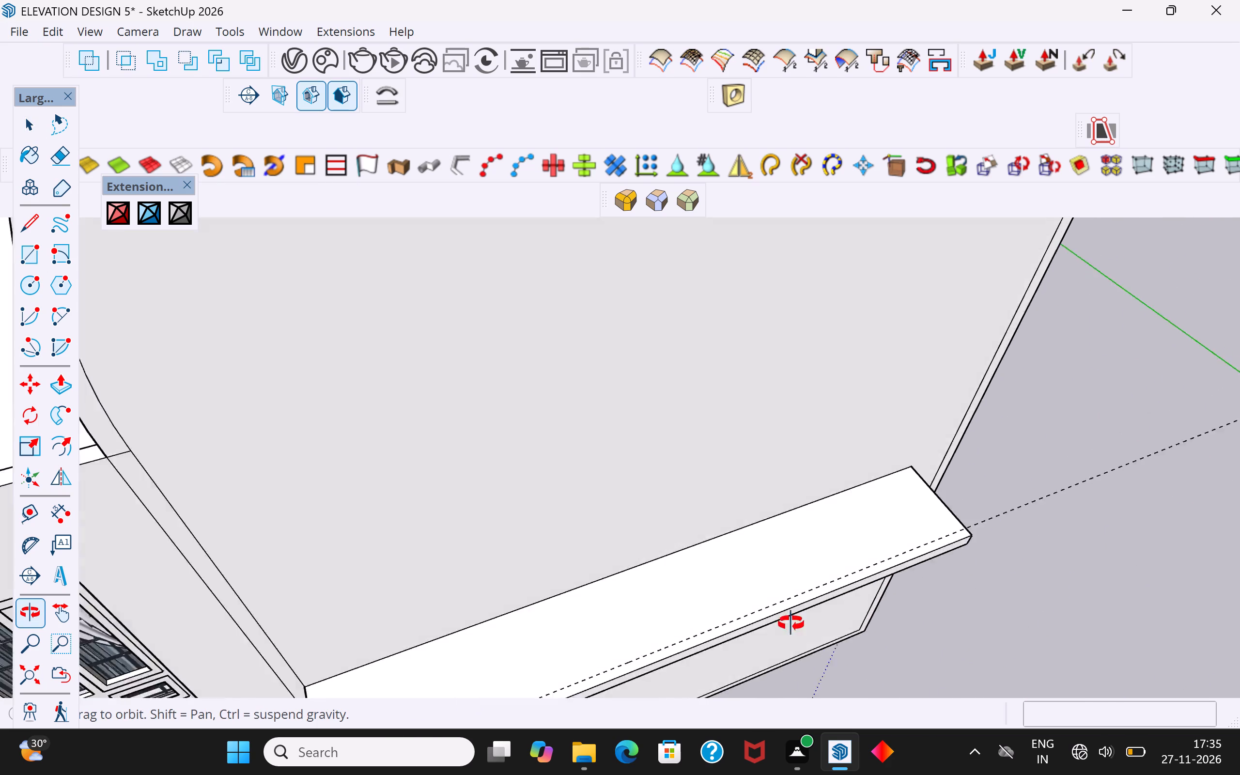
middle_drag(791, 623, 461, 515)
scroll(582, 585, down, 1)
scroll(387, 438, down, 6)
middle_drag(390, 442, 494, 466)
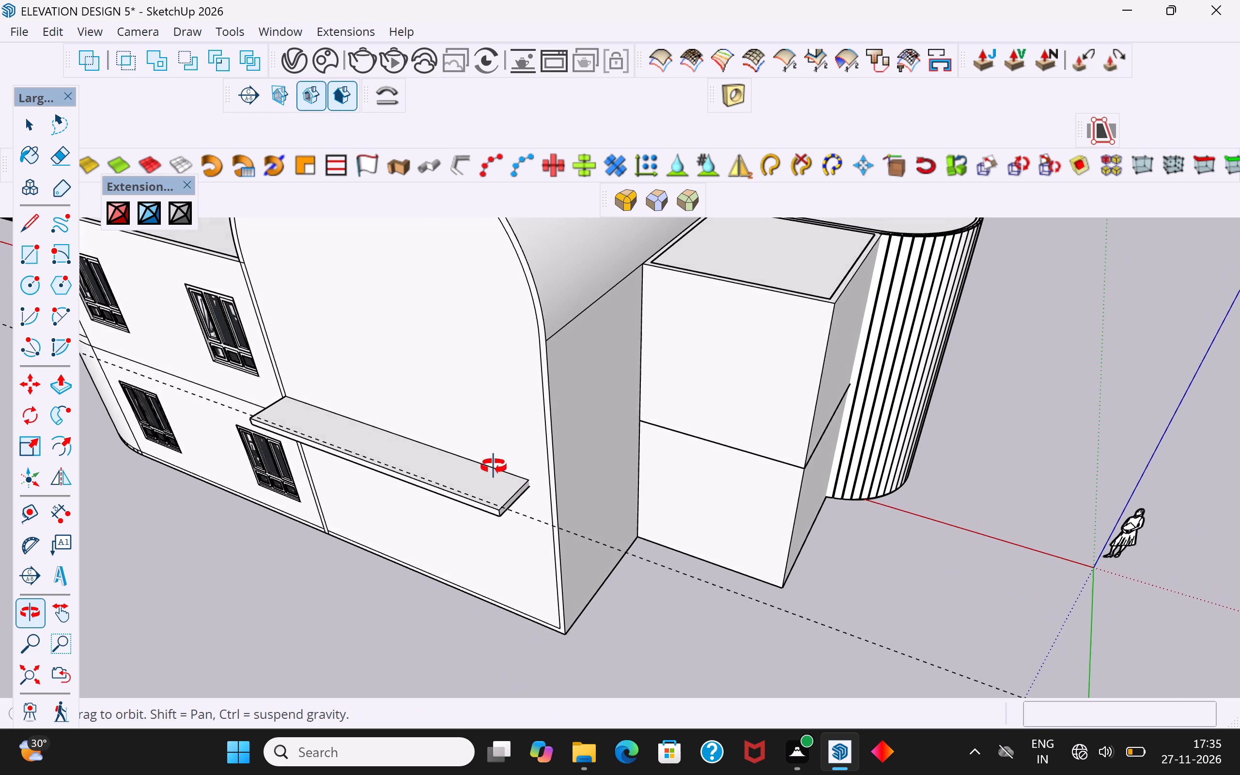
middle_drag(494, 466, 493, 466)
scroll(487, 469, up, 3)
middle_drag(490, 484, 448, 480)
scroll(470, 482, up, 10)
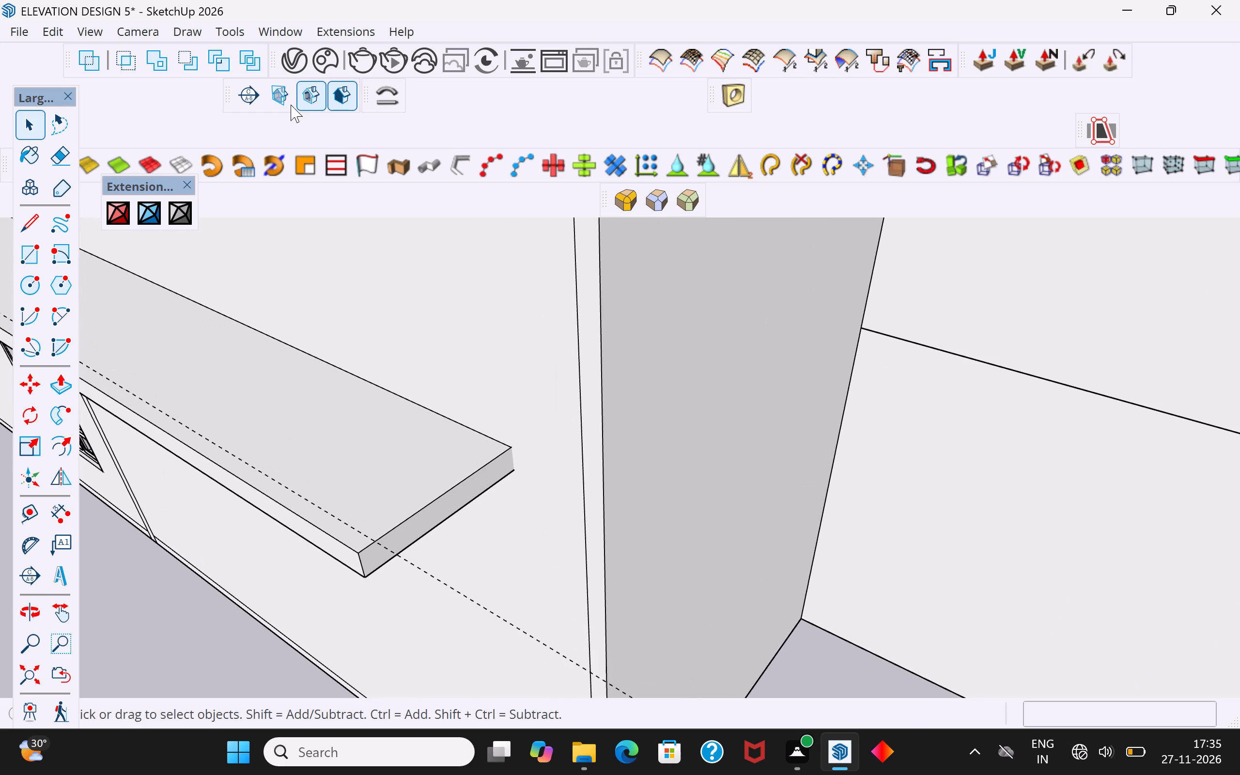
scroll(490, 517, up, 5)
click(461, 467)
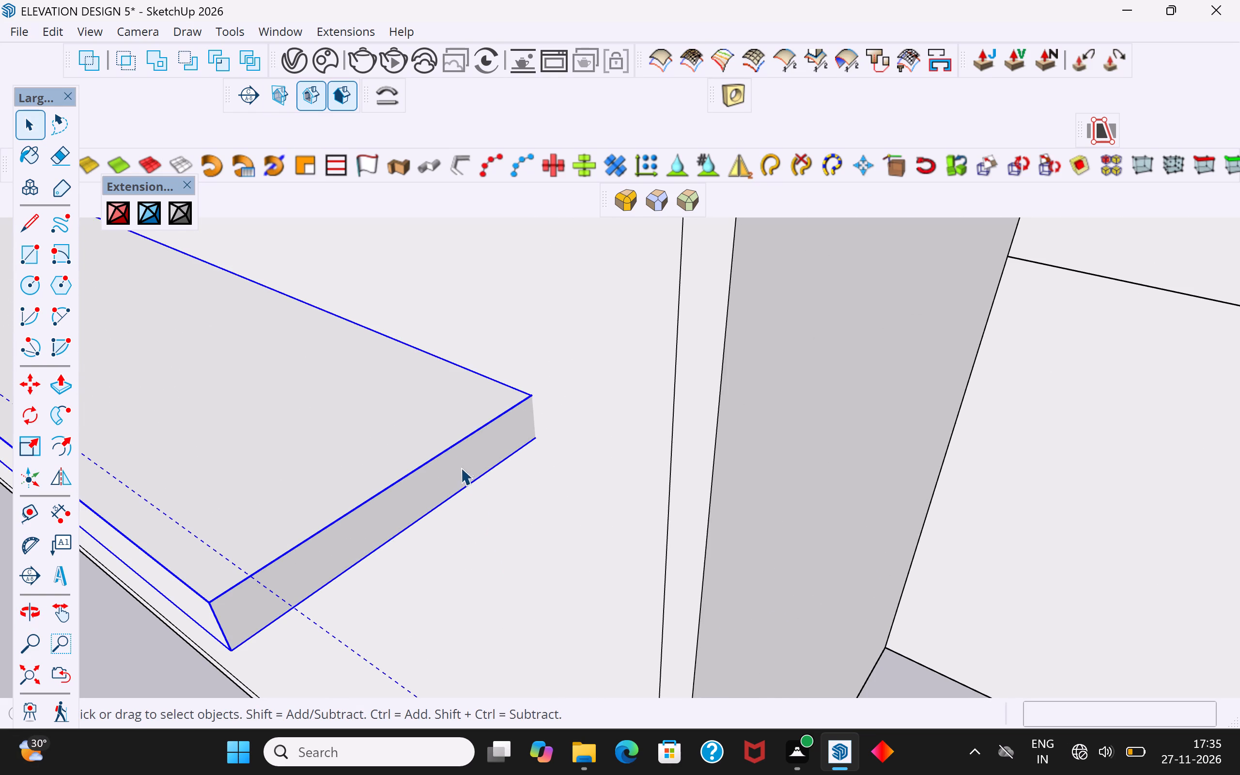
click(479, 445)
double_click(482, 446)
click(480, 447)
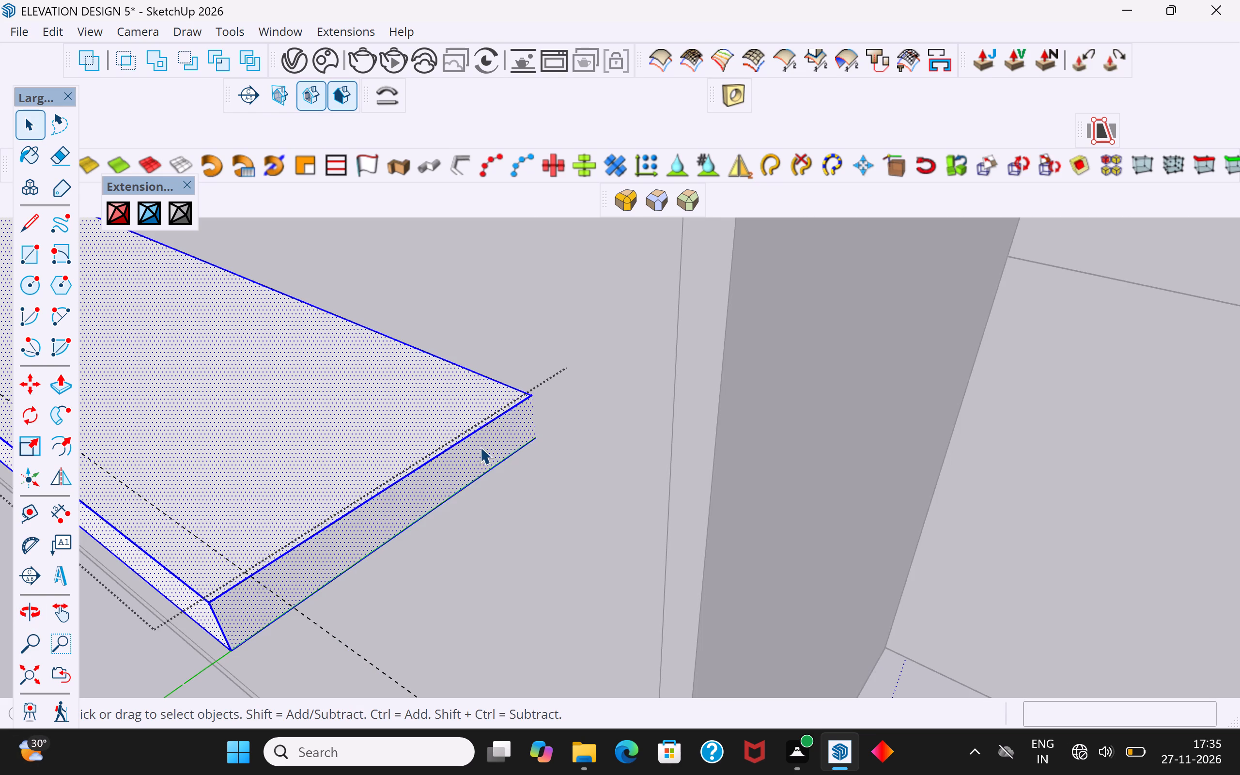
click(37, 220)
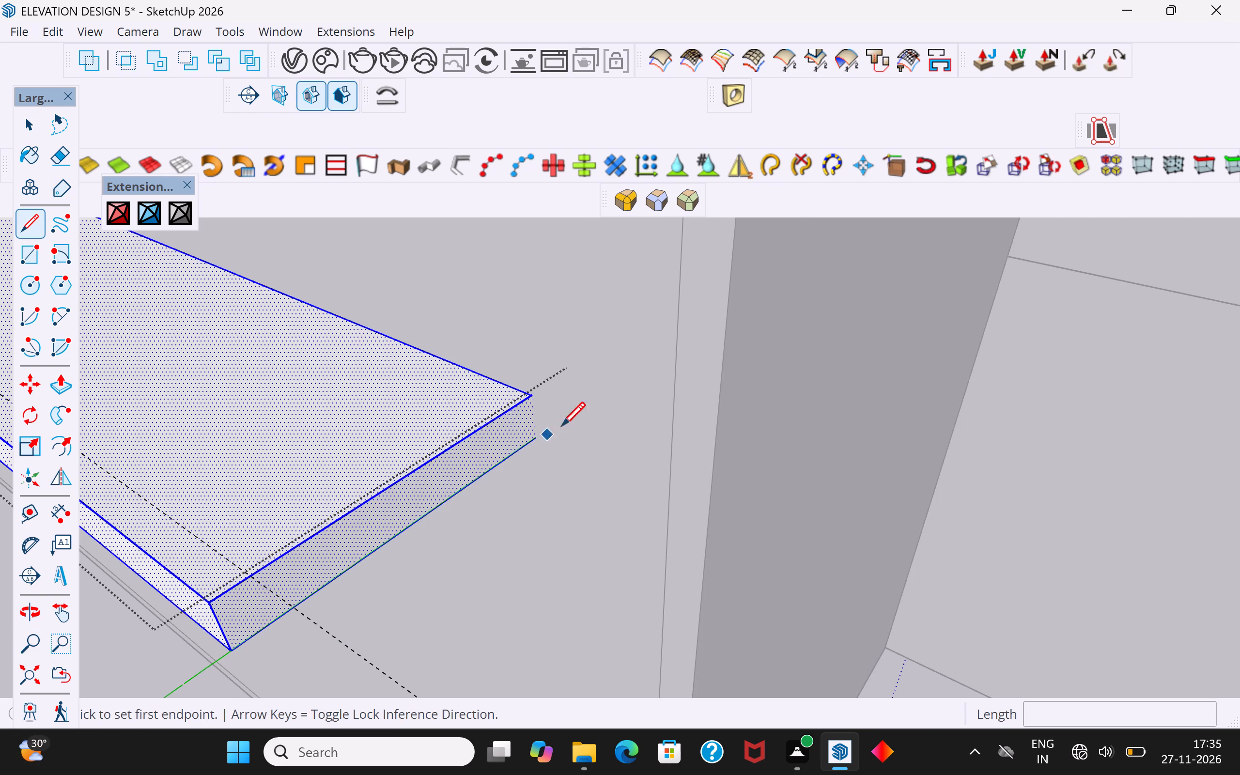
click(529, 396)
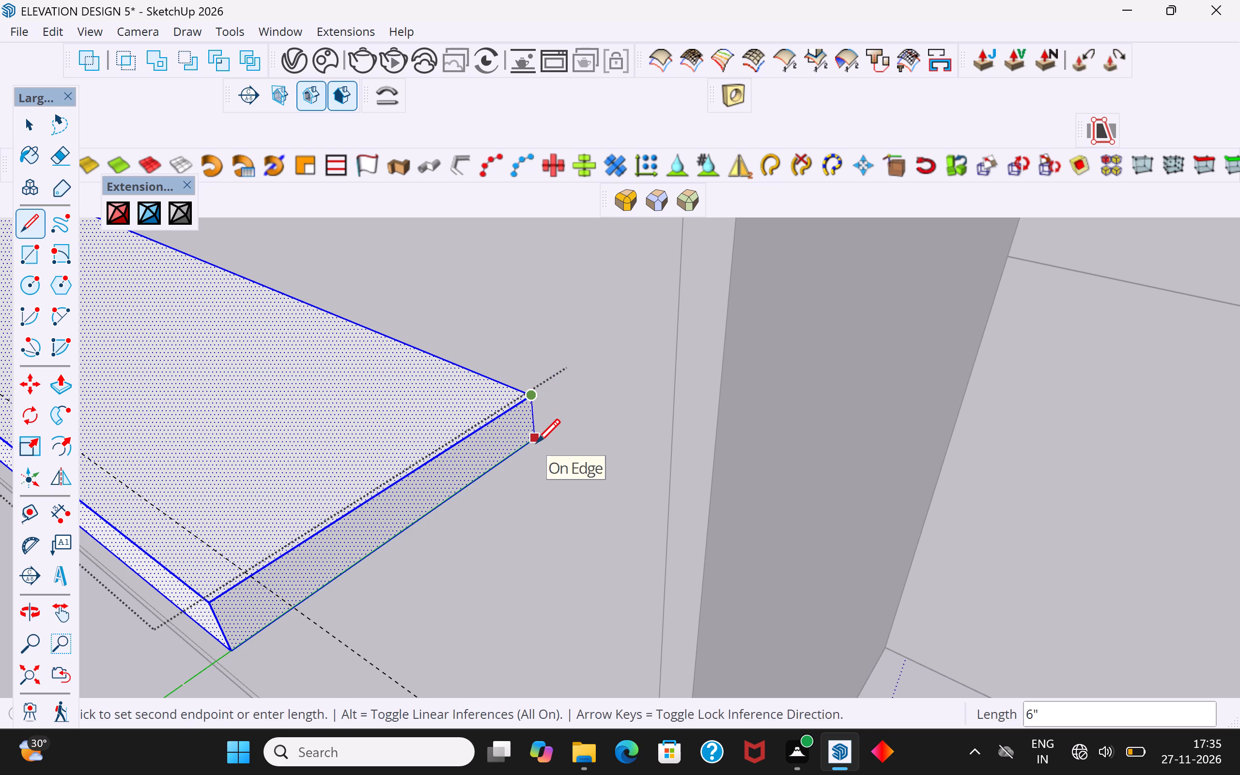
click(536, 445)
click(36, 113)
scroll(398, 408, down, 4)
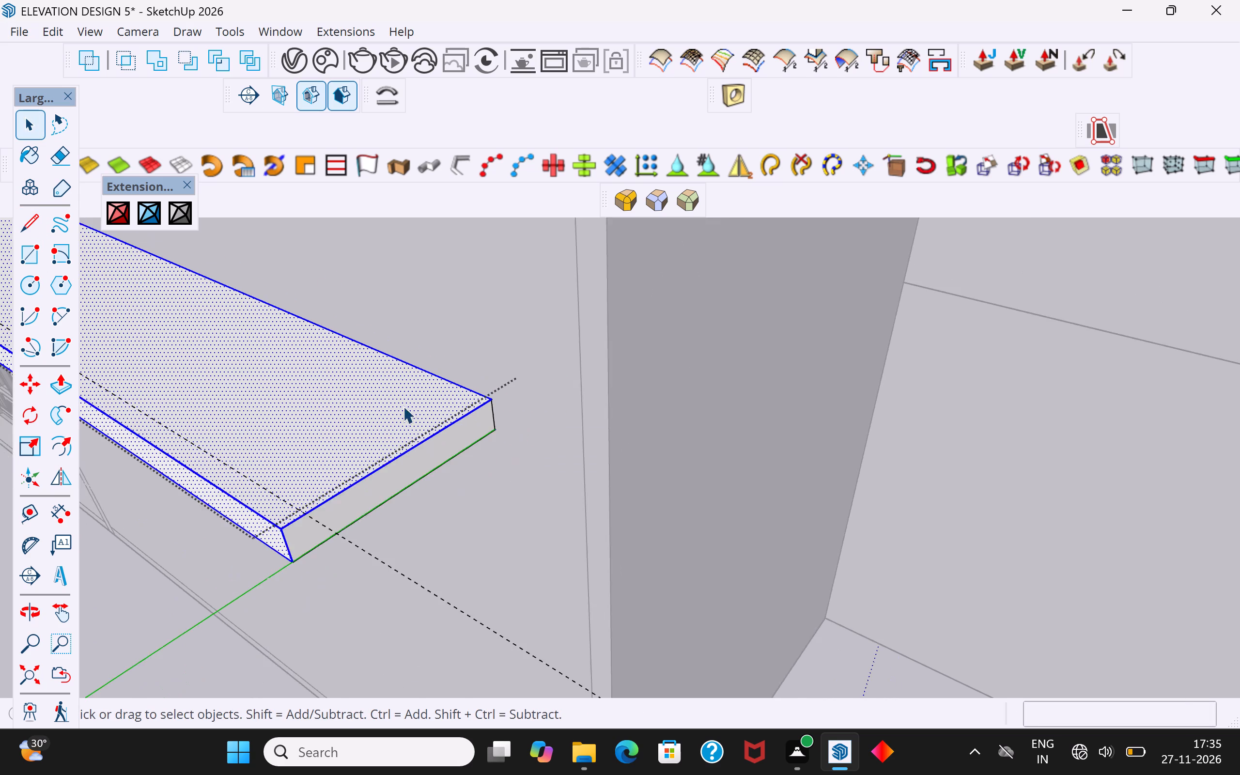
scroll(403, 406, down, 12)
click(298, 546)
Inside the slab group, draw the matching 6" vertical edge at the wall on the slab's windowed-wing side, and close the group.
middle_drag(308, 548, 660, 482)
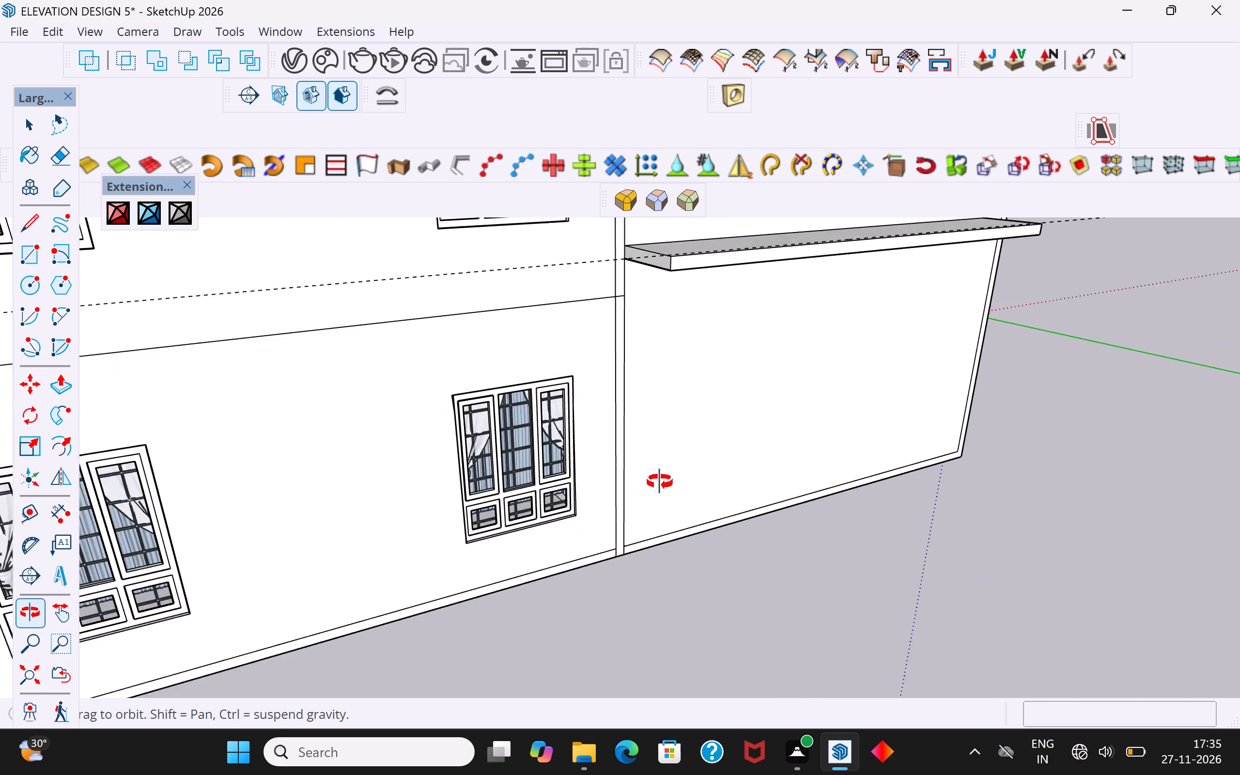
middle_drag(660, 482, 674, 493)
scroll(686, 290, up, 11)
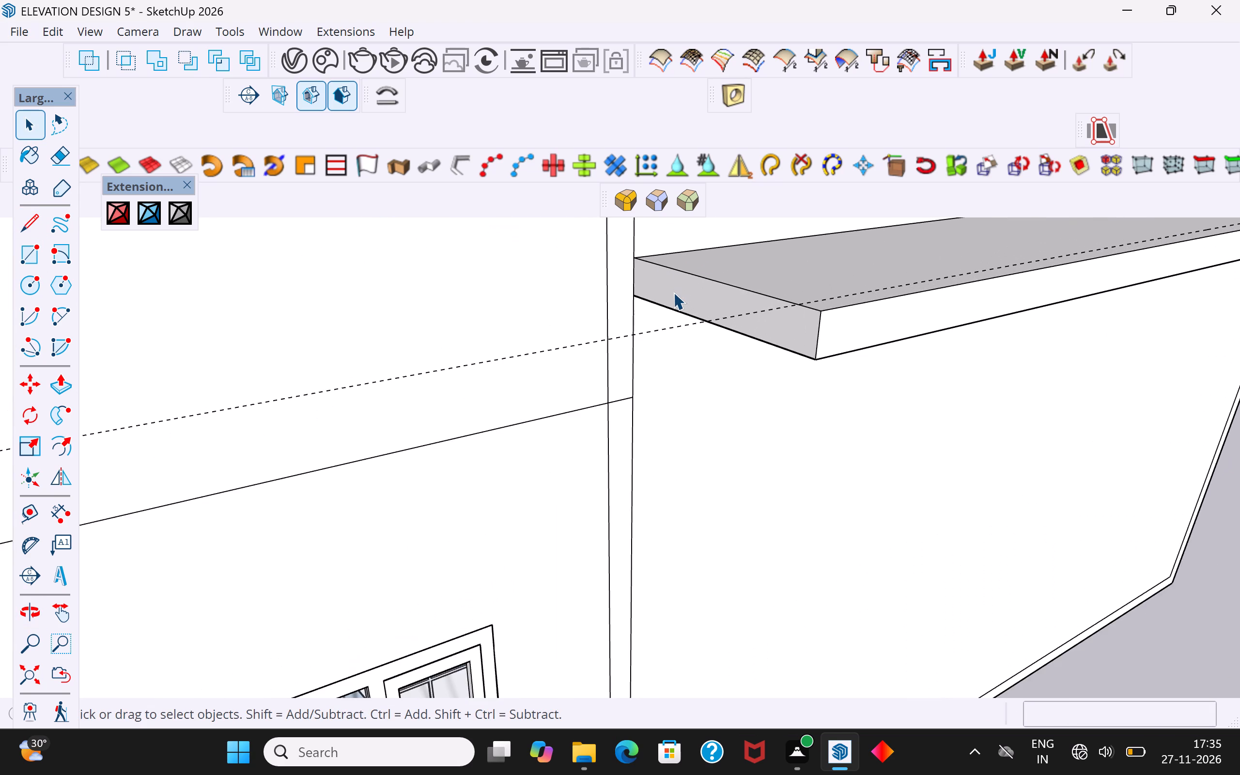
triple_click(674, 292)
click(30, 221)
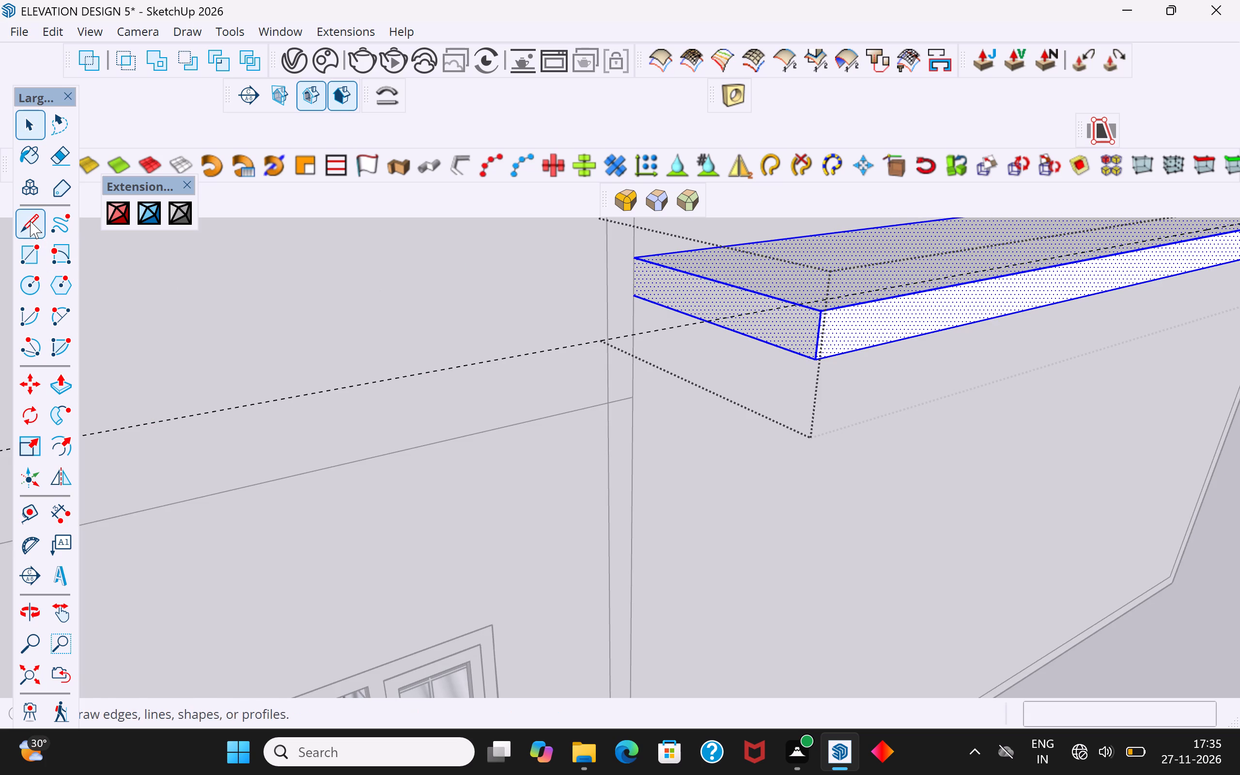
click(634, 255)
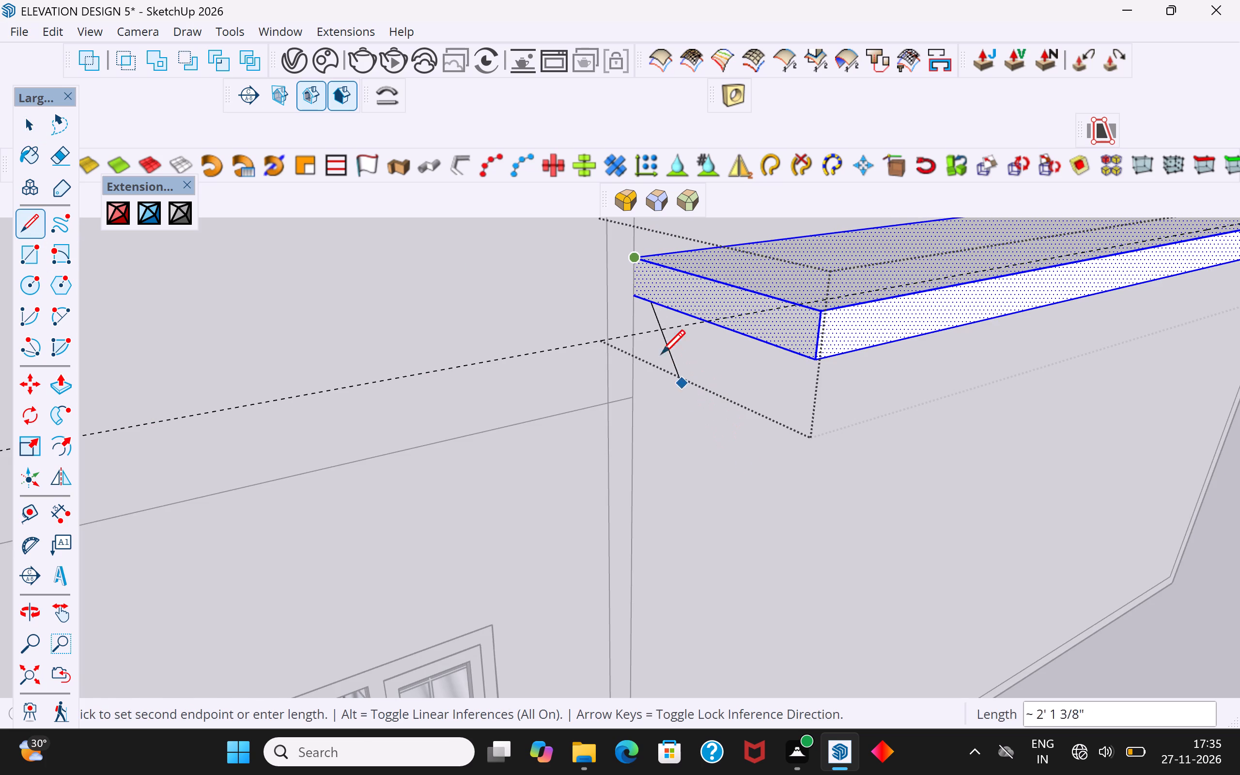
click(637, 291)
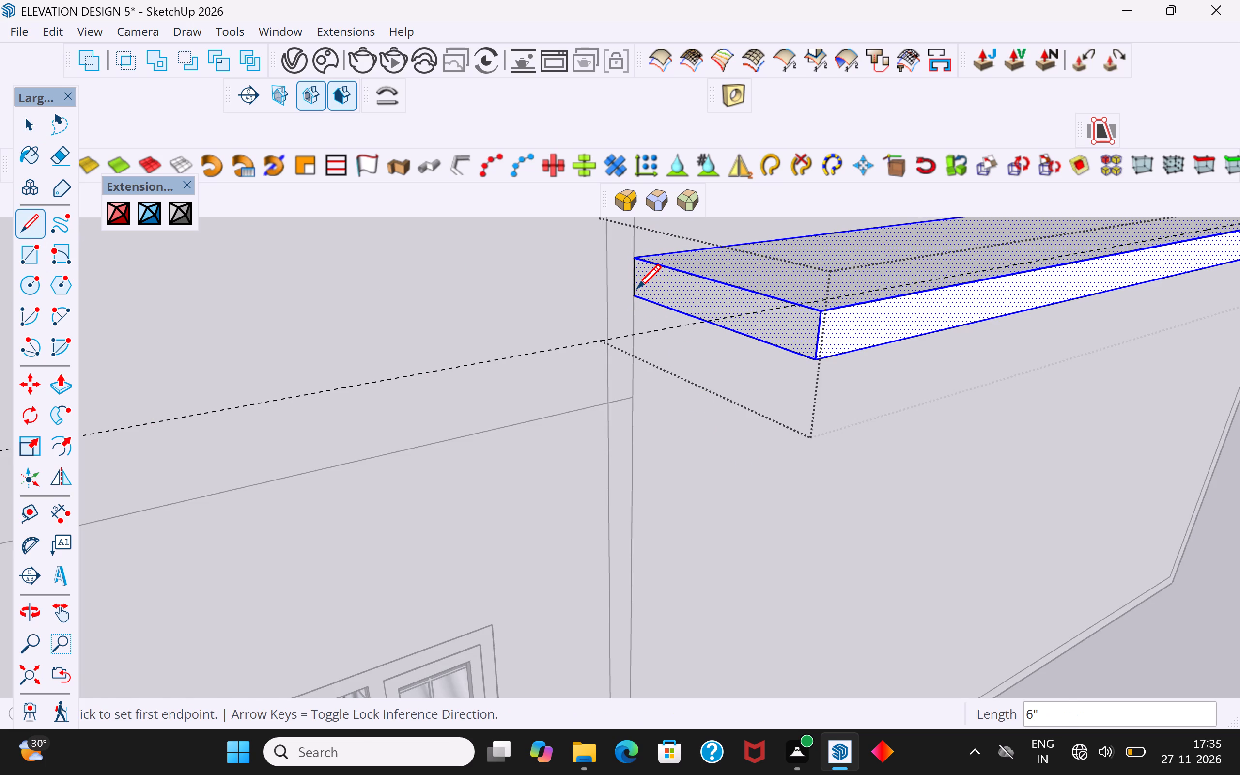
click(36, 133)
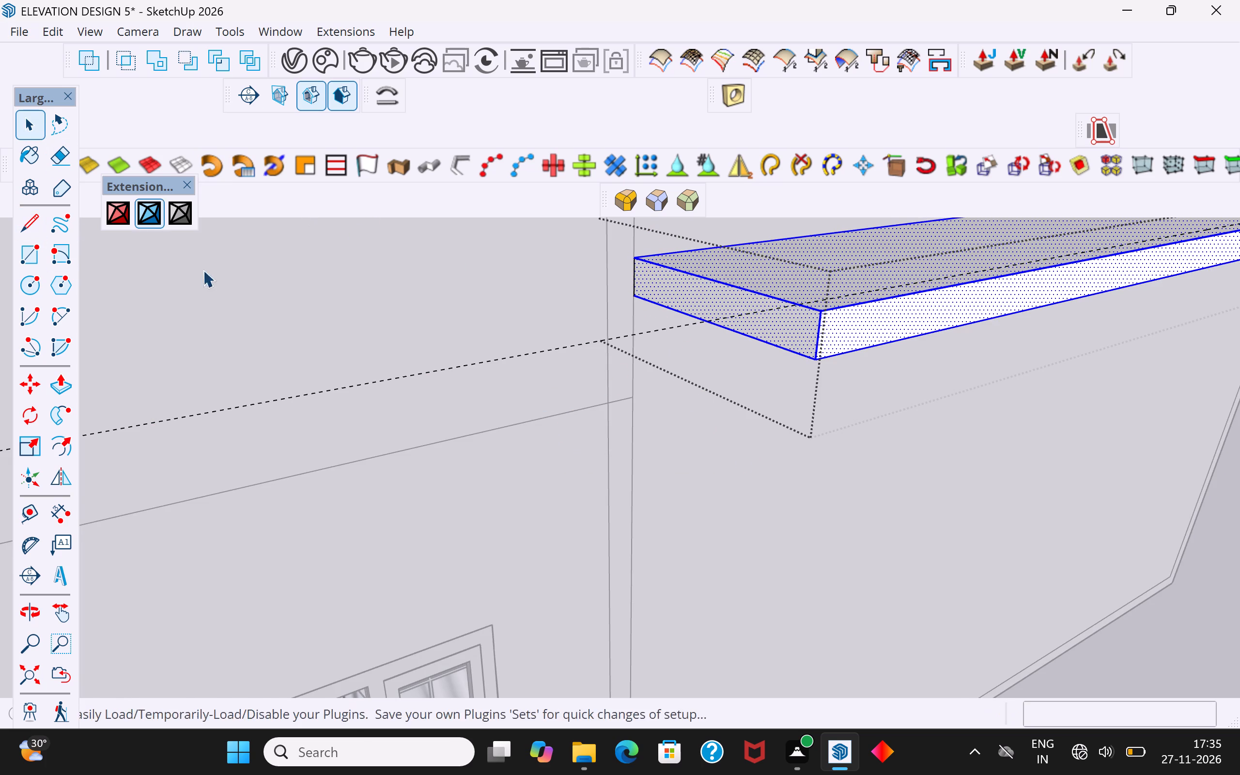
scroll(530, 481, down, 20)
click(709, 603)
Delete all guides from the model.
middle_drag(777, 507, 460, 731)
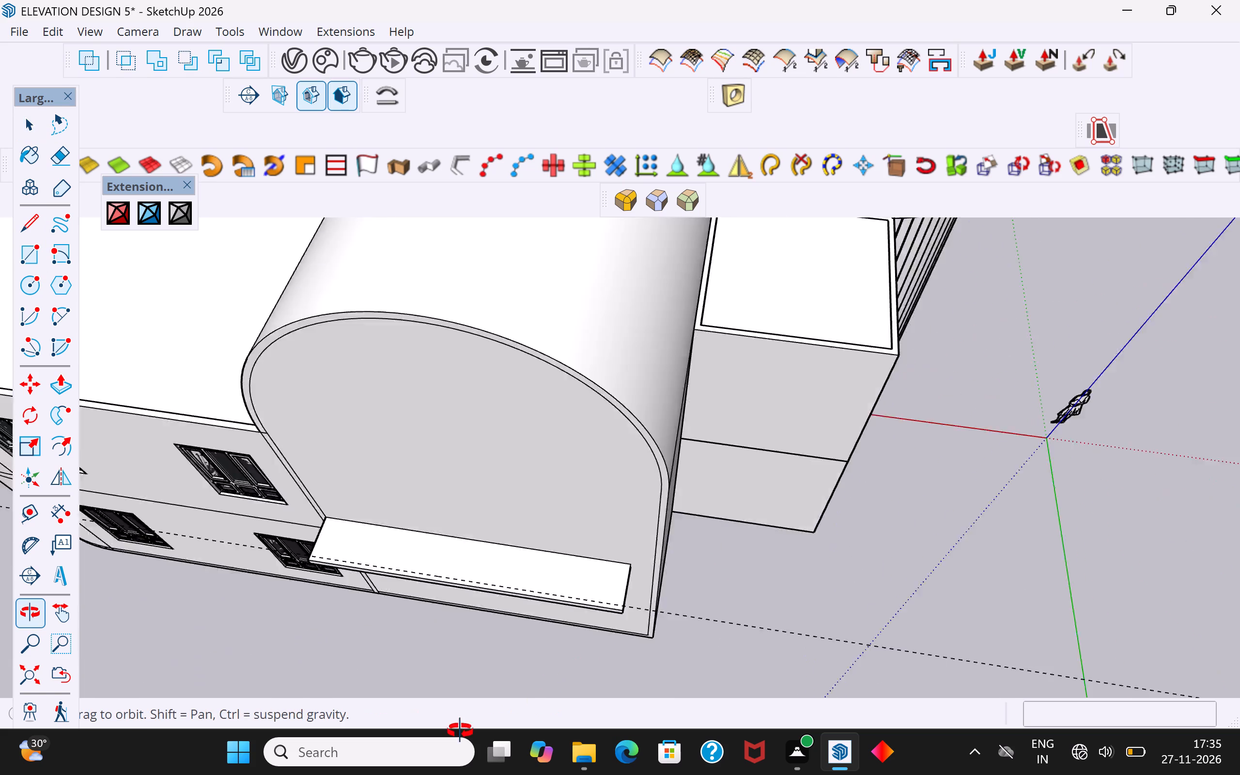
middle_drag(460, 731, 442, 718)
scroll(478, 578, up, 4)
middle_drag(497, 605, 796, 597)
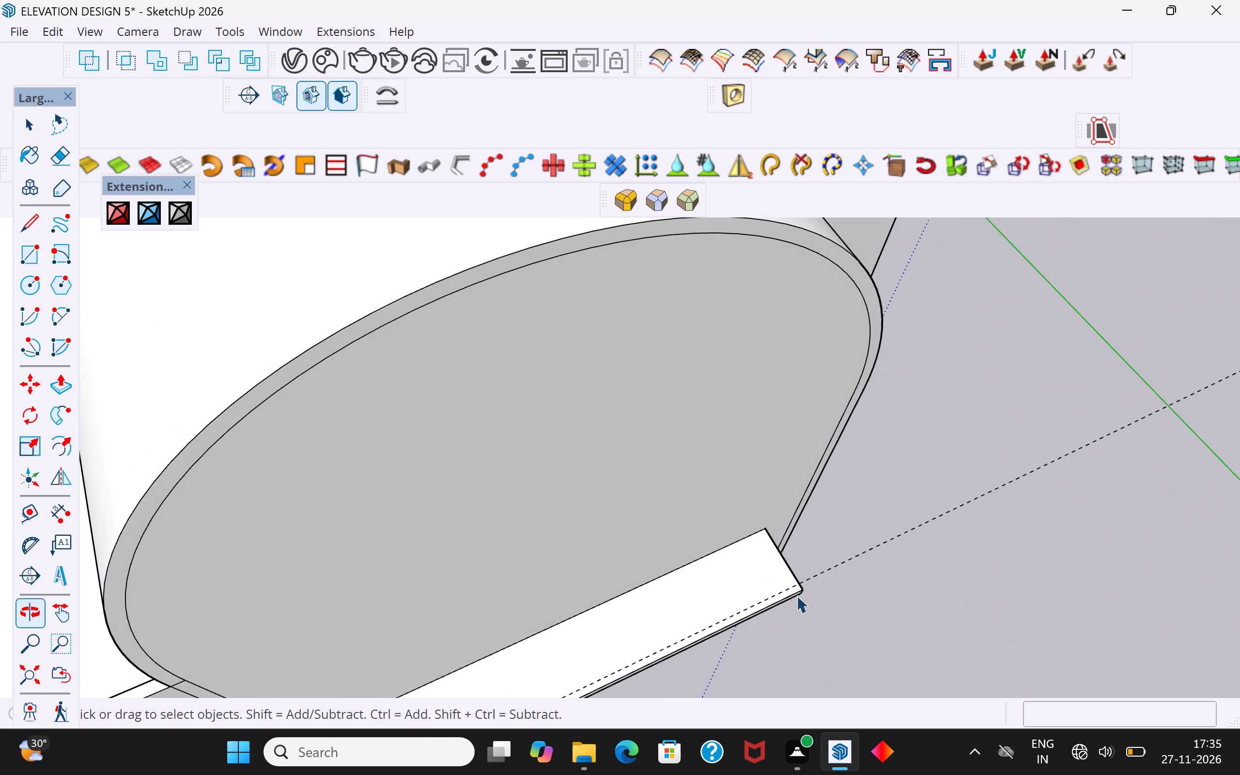
scroll(783, 548, down, 6)
click(51, 32)
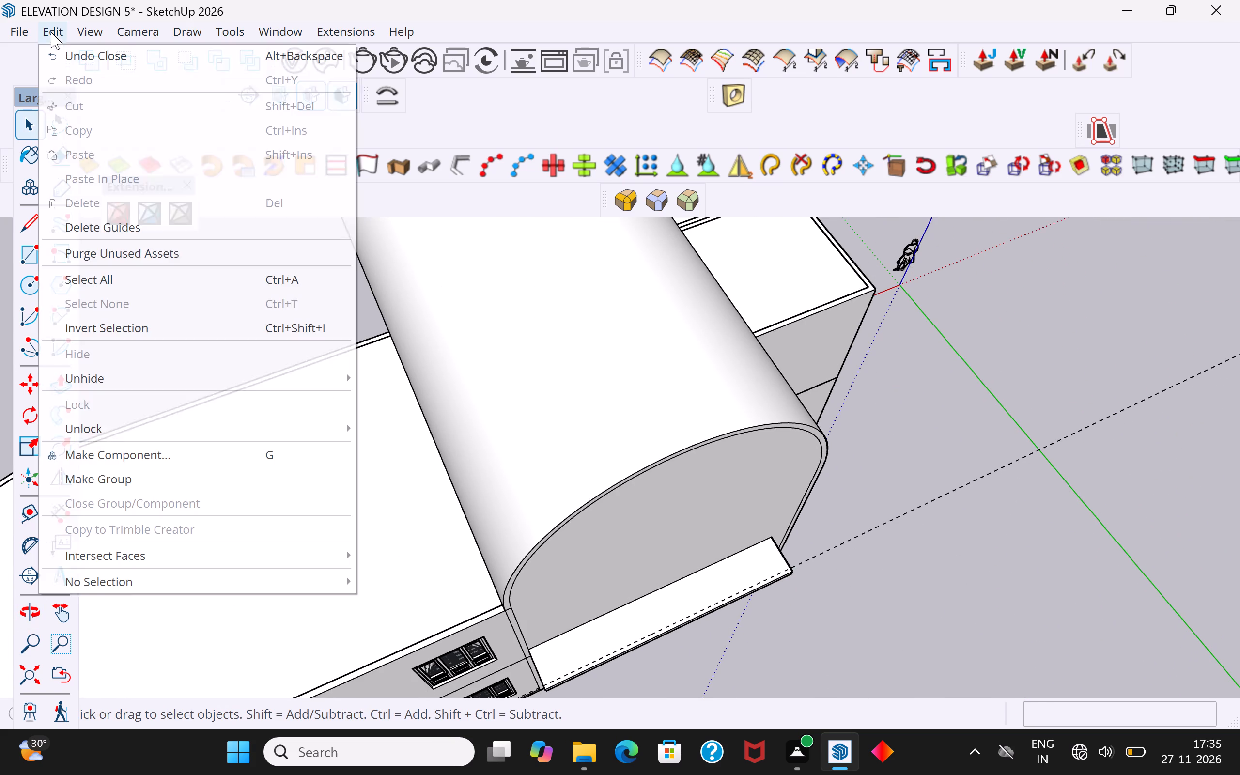
click(109, 232)
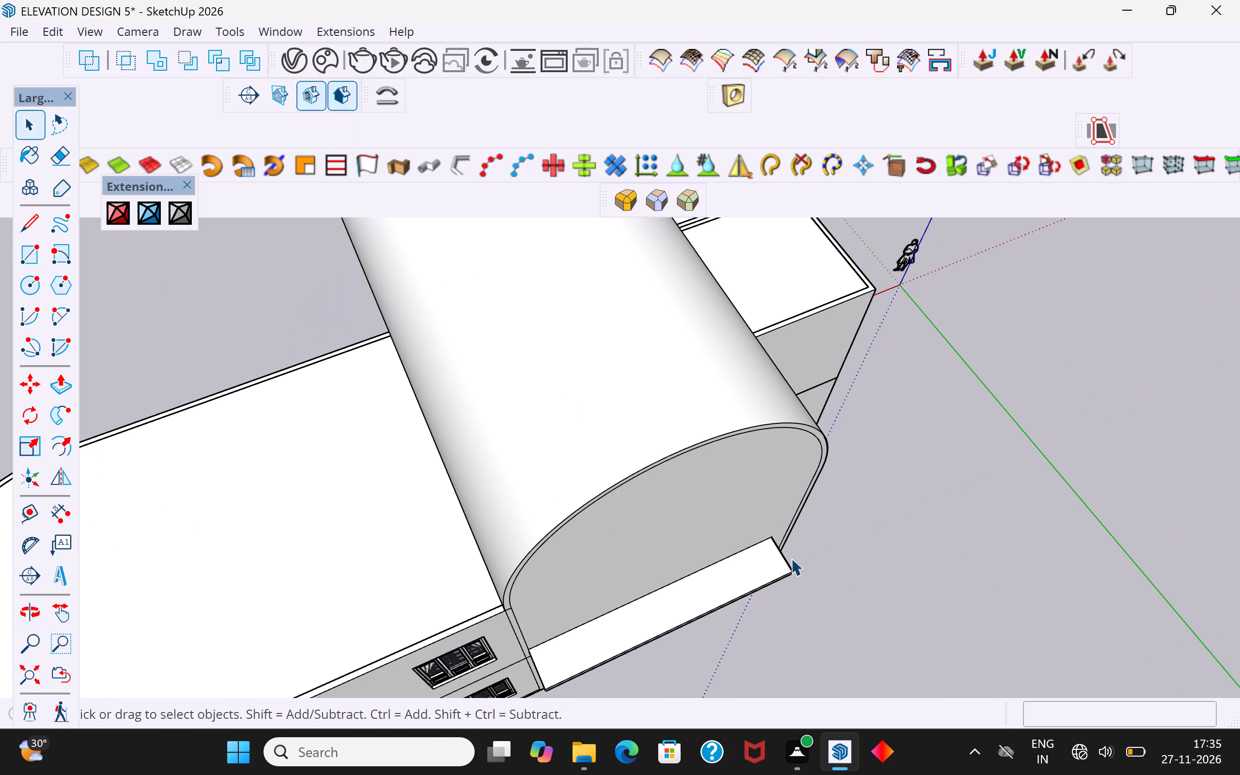
click(884, 456)
scroll(838, 467, down, 6)
middle_drag(843, 506, 425, 359)
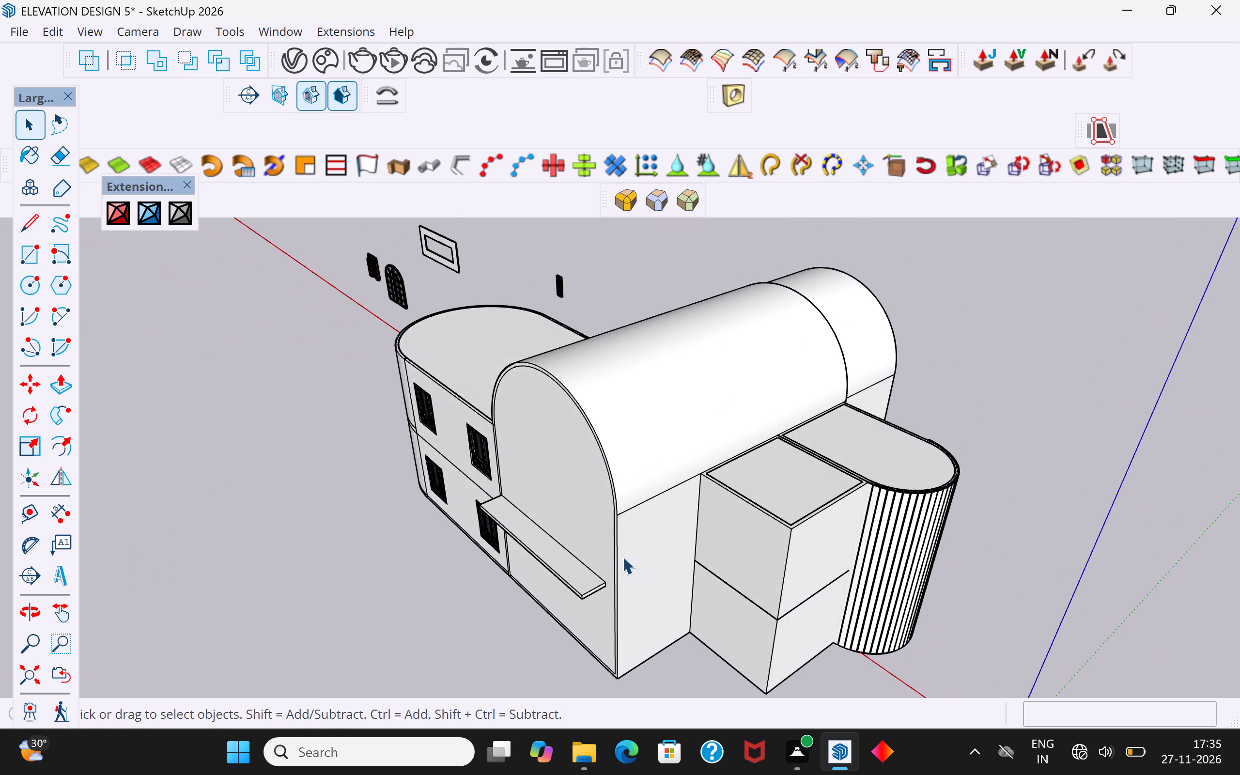
Inside the slab group, Push/Pull the projecting slab's end face nearest the box-shaped block outward about 2'.
scroll(634, 567, up, 7)
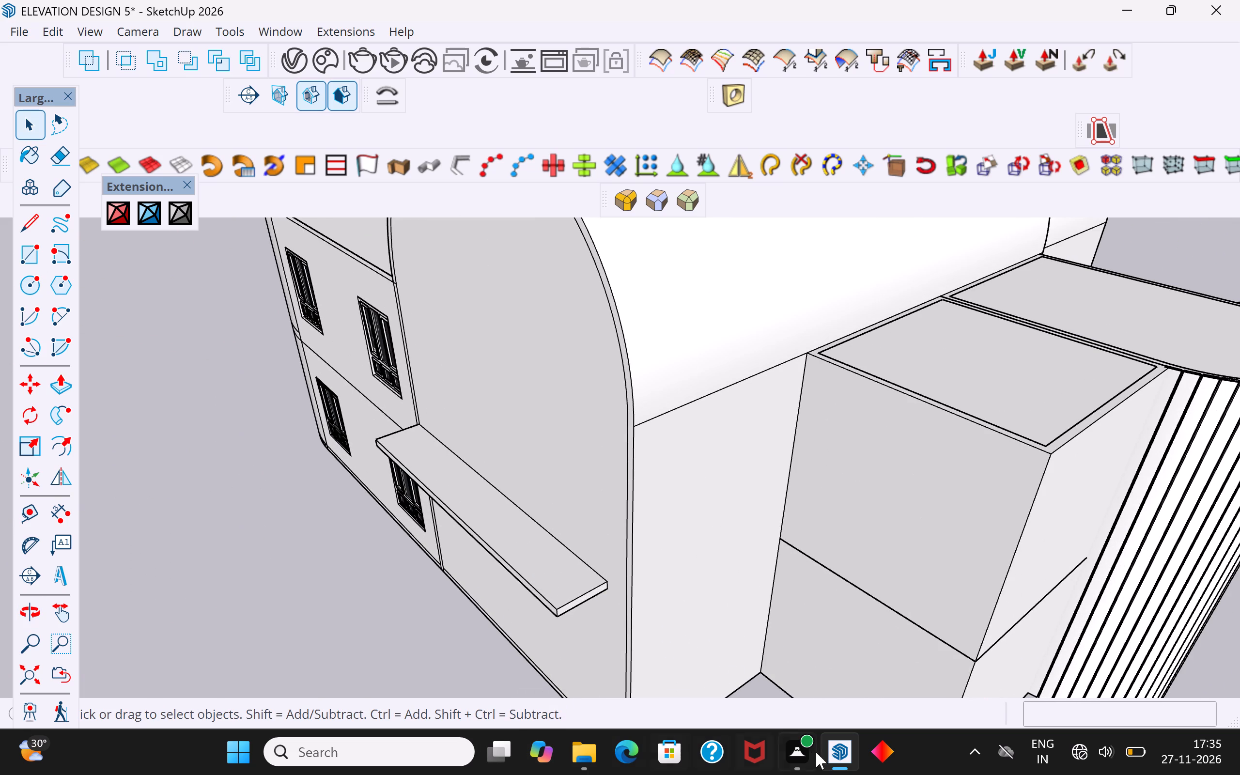
scroll(538, 455, down, 7)
middle_drag(517, 561, 600, 590)
scroll(614, 579, up, 1)
scroll(614, 579, down, 1)
scroll(614, 579, up, 6)
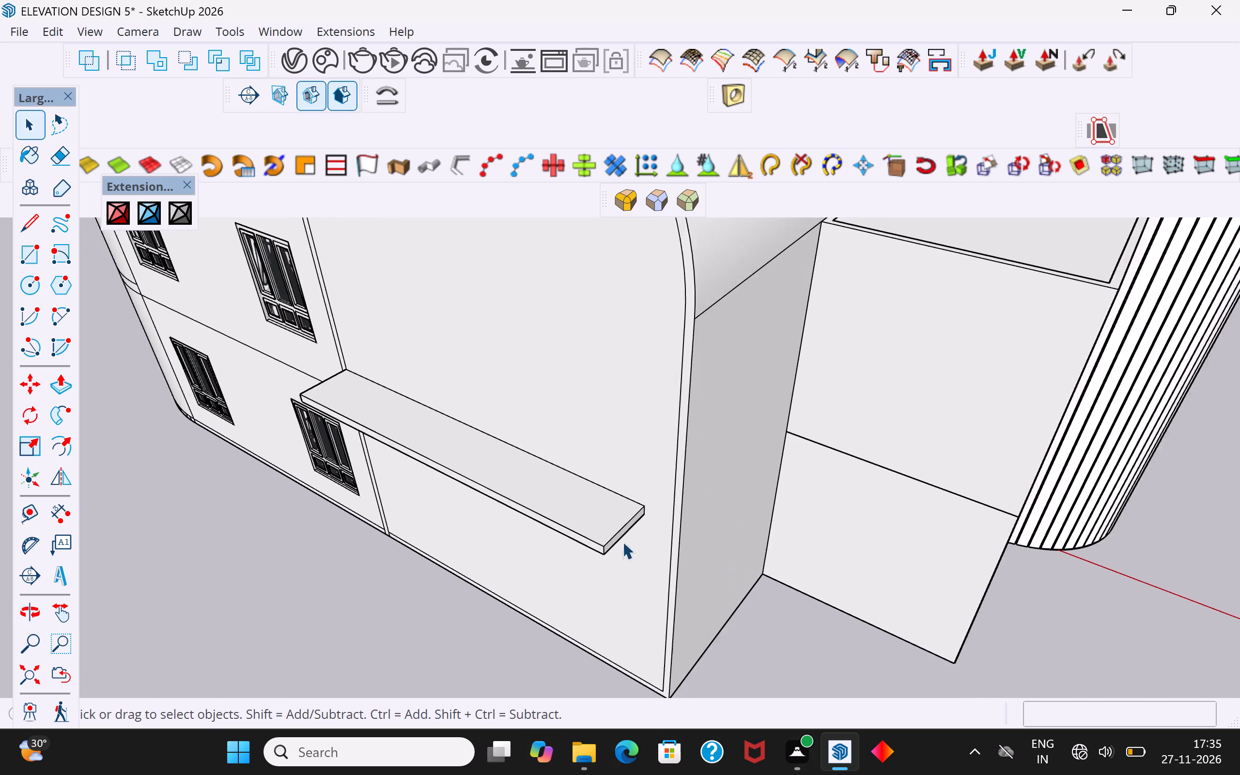
scroll(622, 542, up, 2)
middle_drag(623, 521, 543, 484)
scroll(544, 483, up, 9)
click(489, 432)
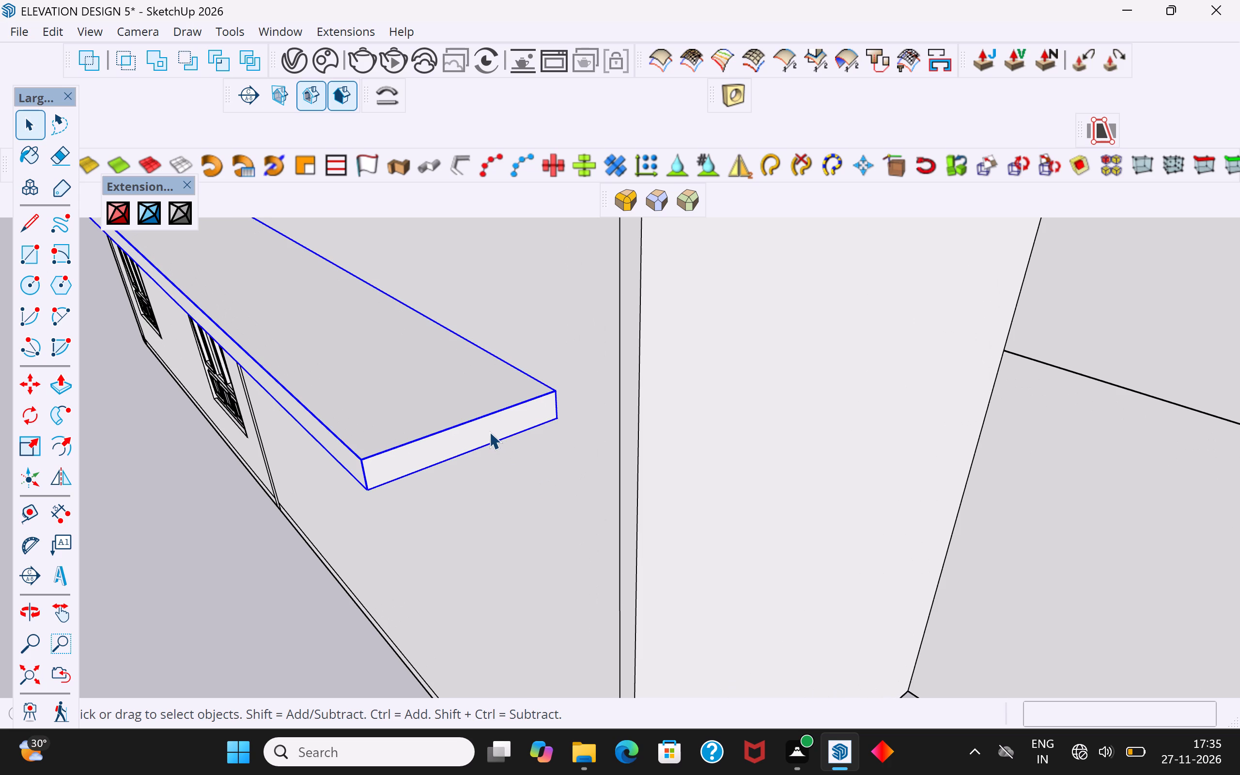
double_click(489, 423)
click(491, 429)
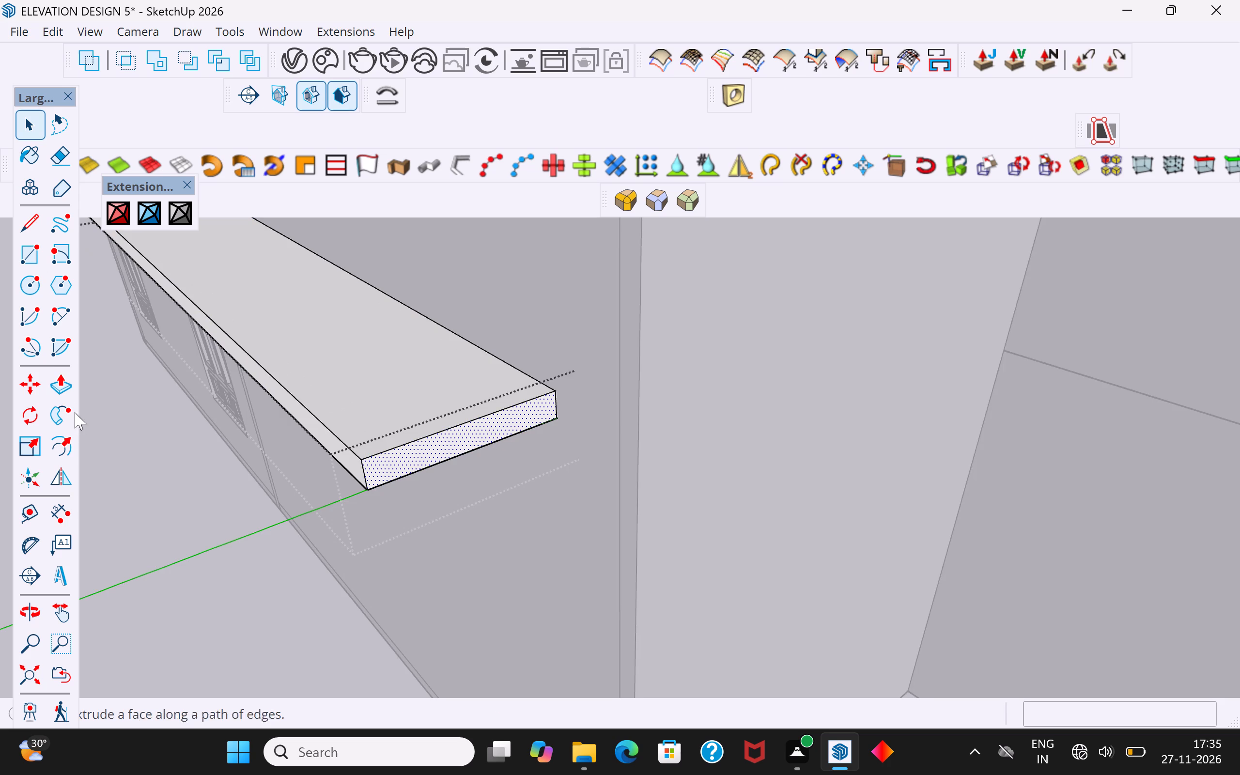
click(69, 389)
click(551, 421)
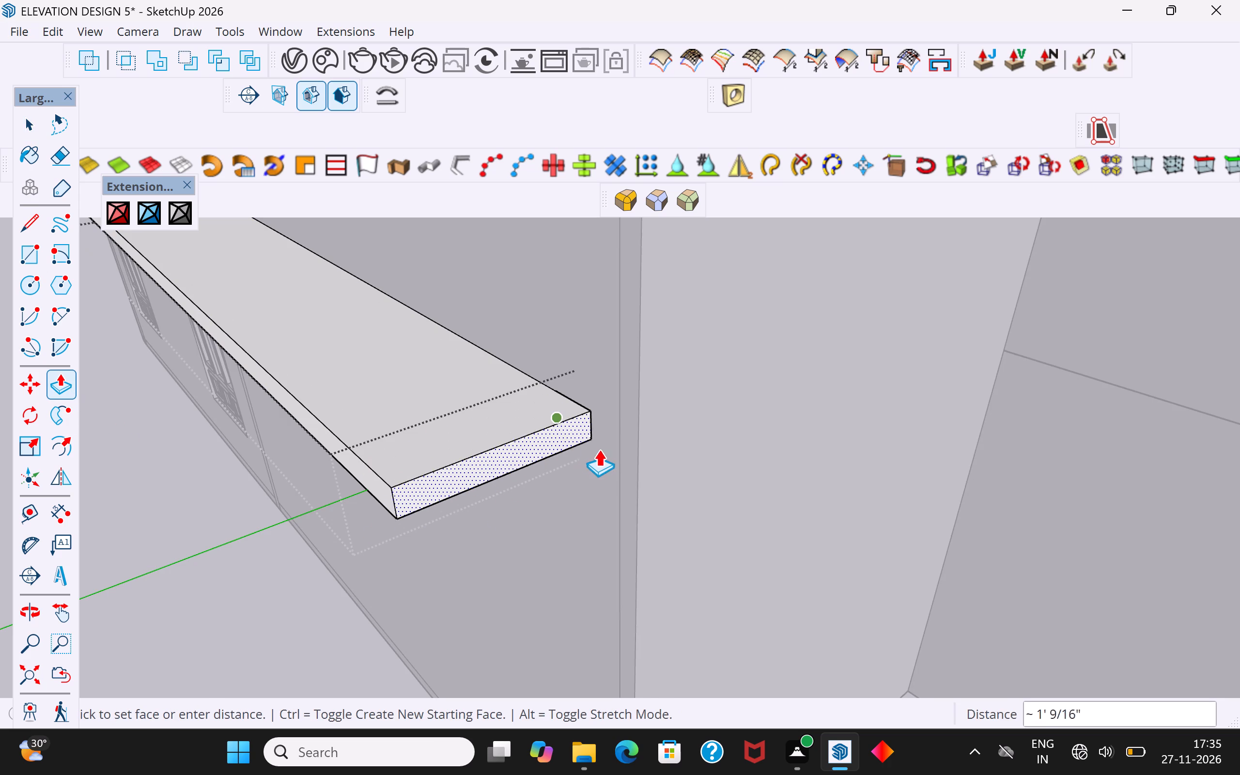
click(633, 485)
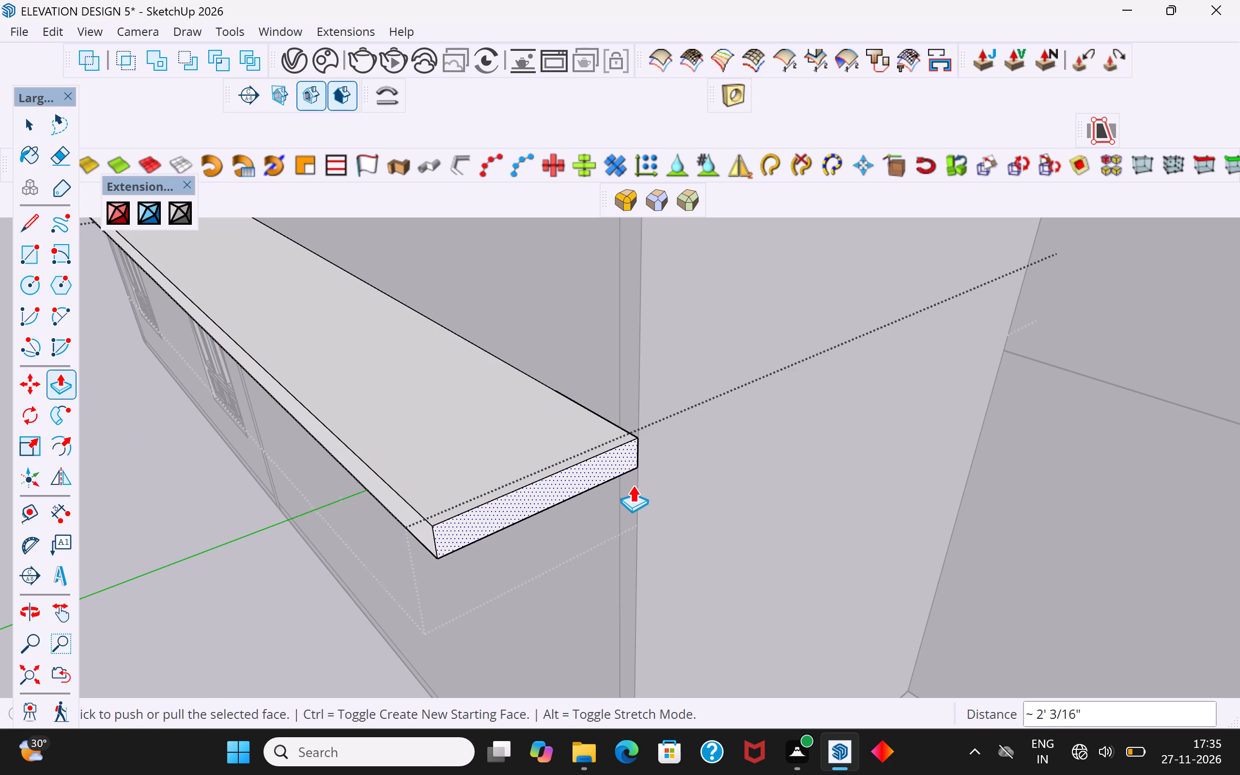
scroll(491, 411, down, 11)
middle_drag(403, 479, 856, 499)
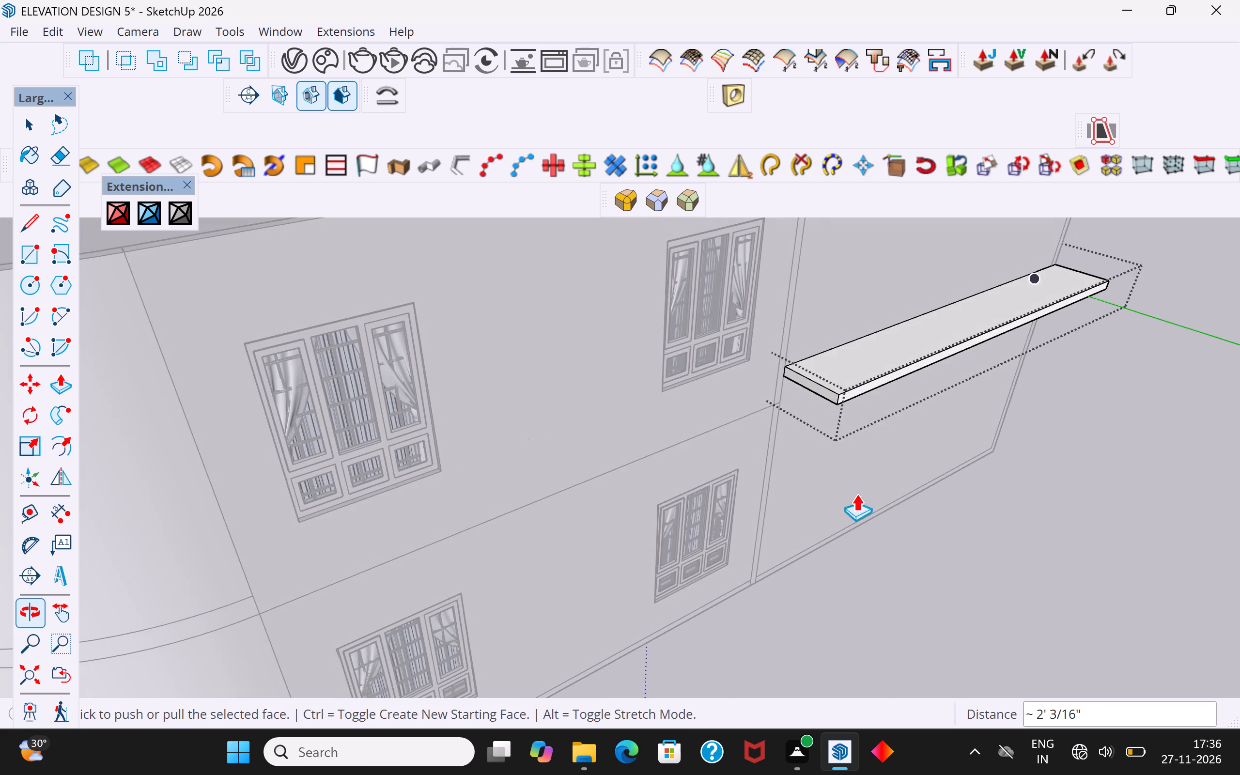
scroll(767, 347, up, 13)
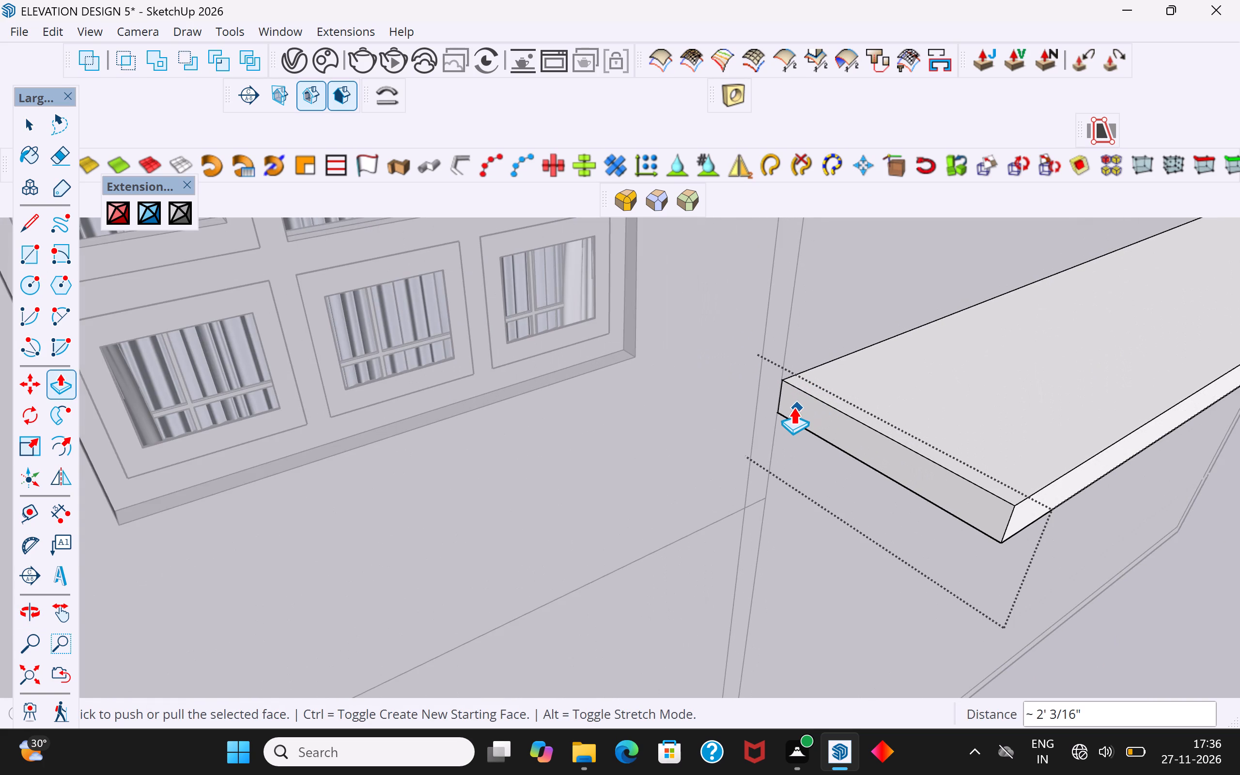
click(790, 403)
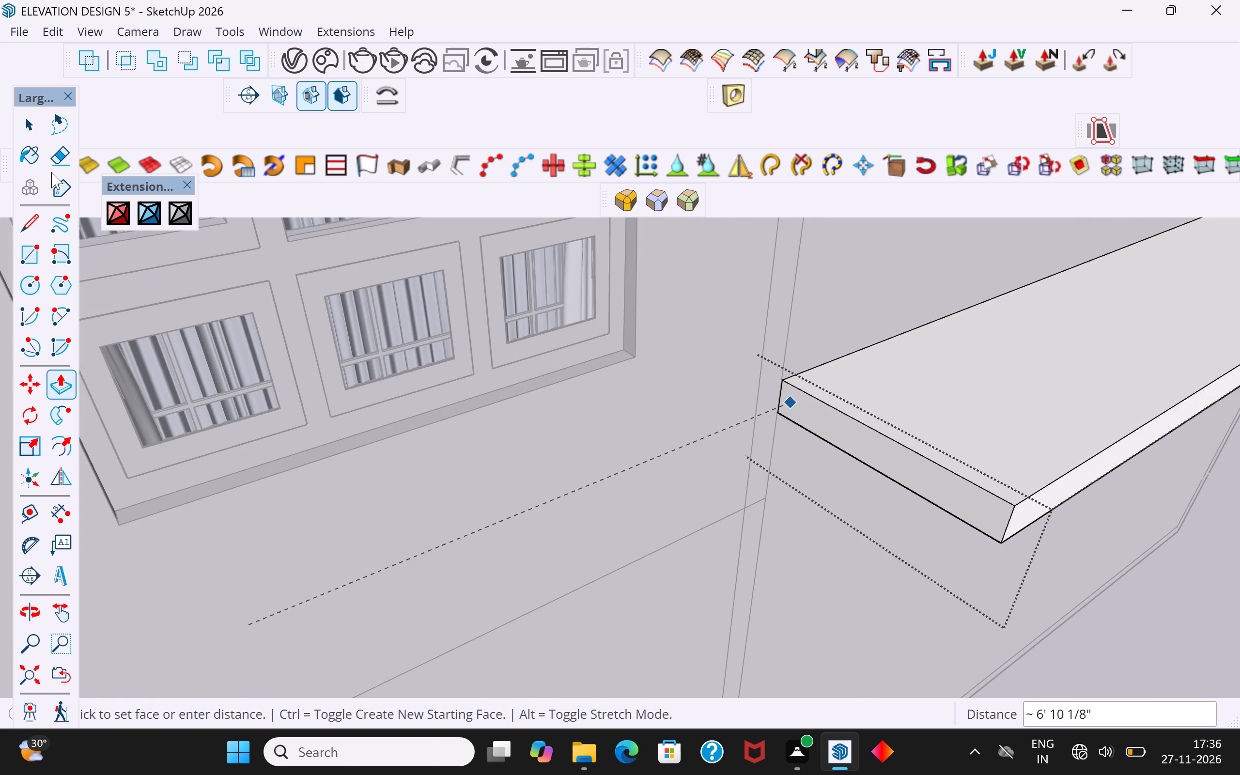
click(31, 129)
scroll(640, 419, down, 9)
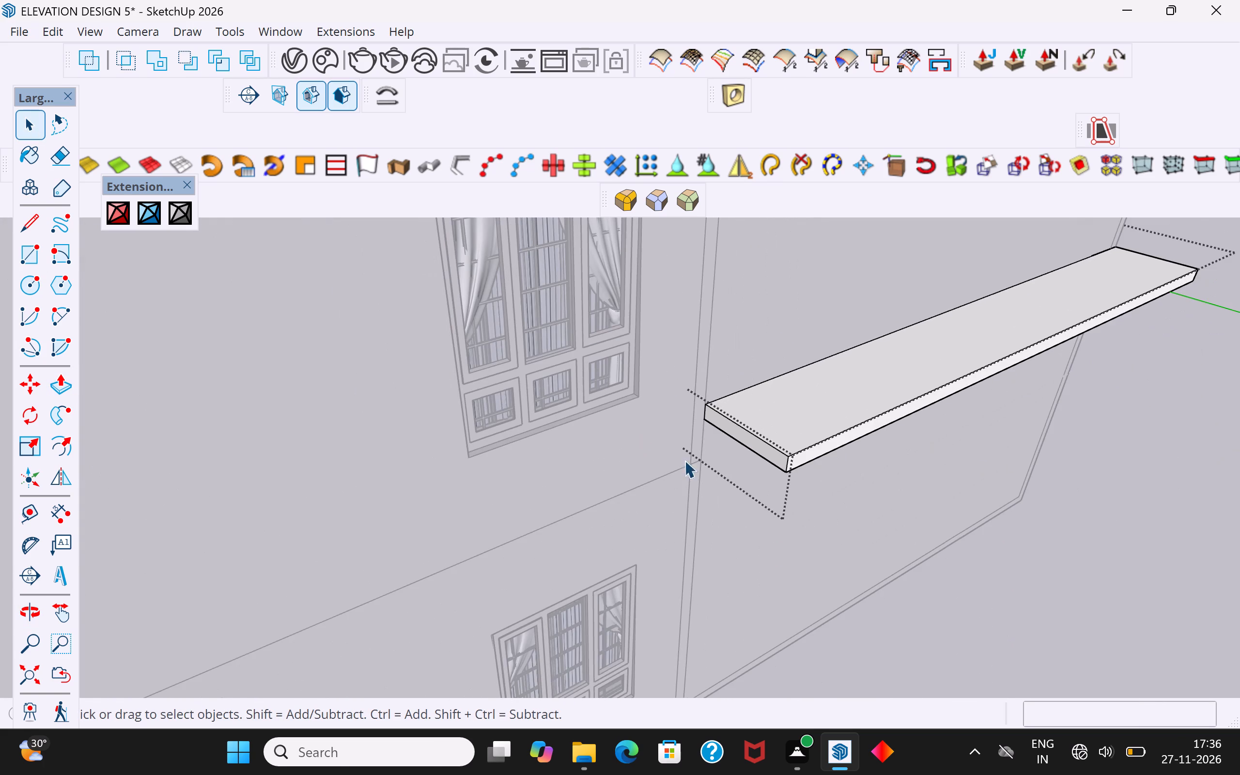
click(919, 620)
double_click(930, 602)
Inside the slab group, Push/Pull the projecting slab's end face on the windowed-wing side outward about 5", and close the group.
scroll(719, 440, up, 5)
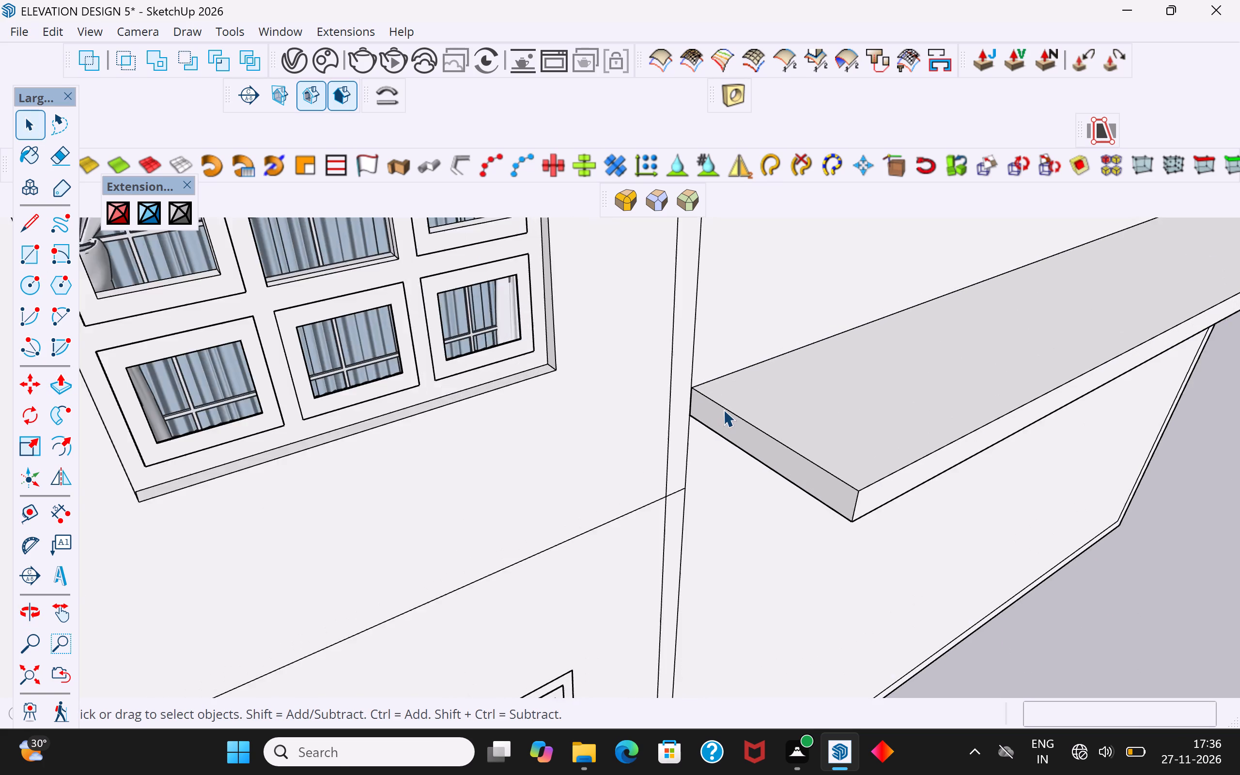
scroll(723, 409, up, 7)
triple_click(728, 425)
click(721, 425)
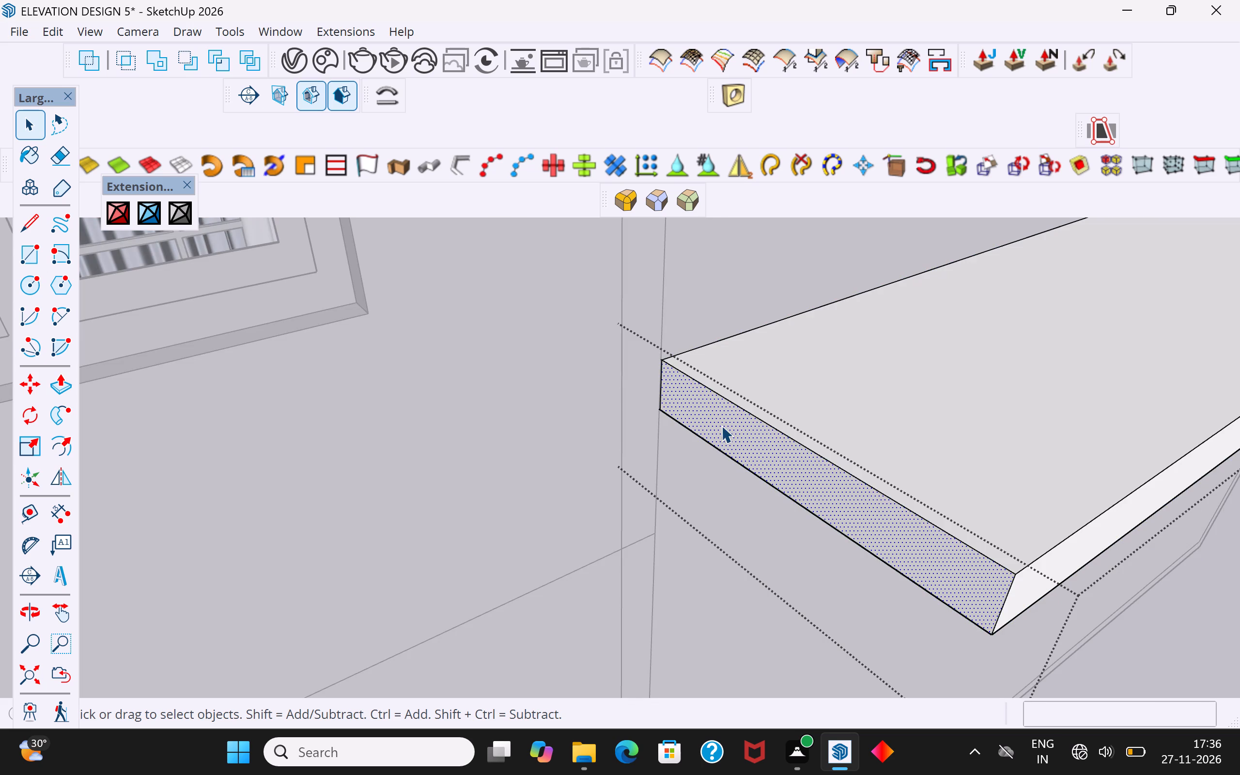
click(56, 394)
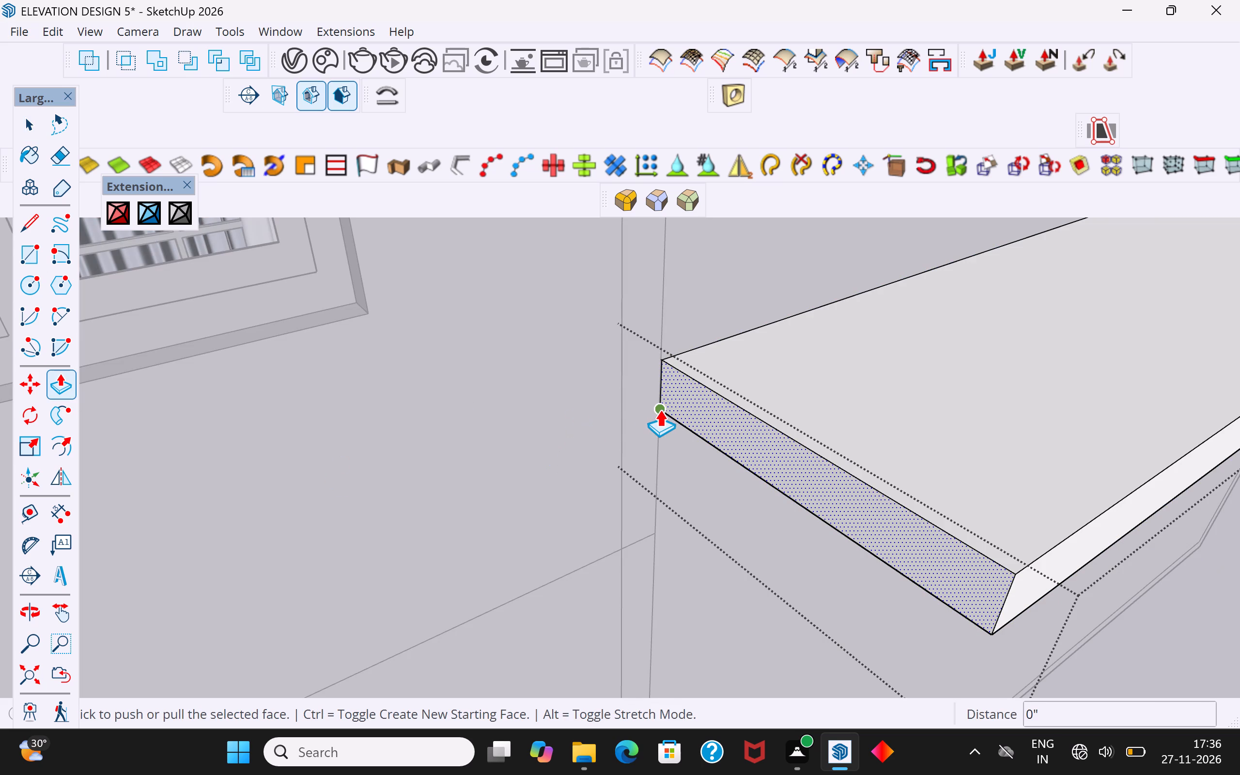
click(660, 409)
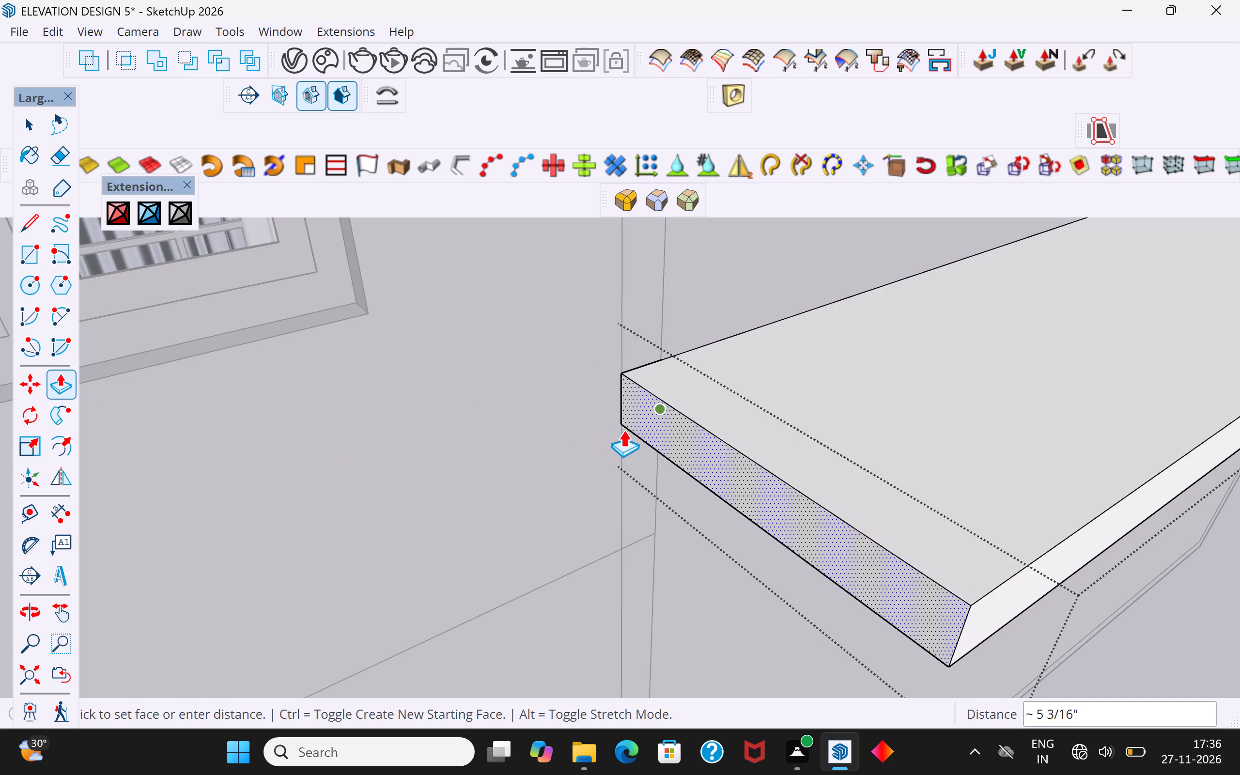
click(624, 429)
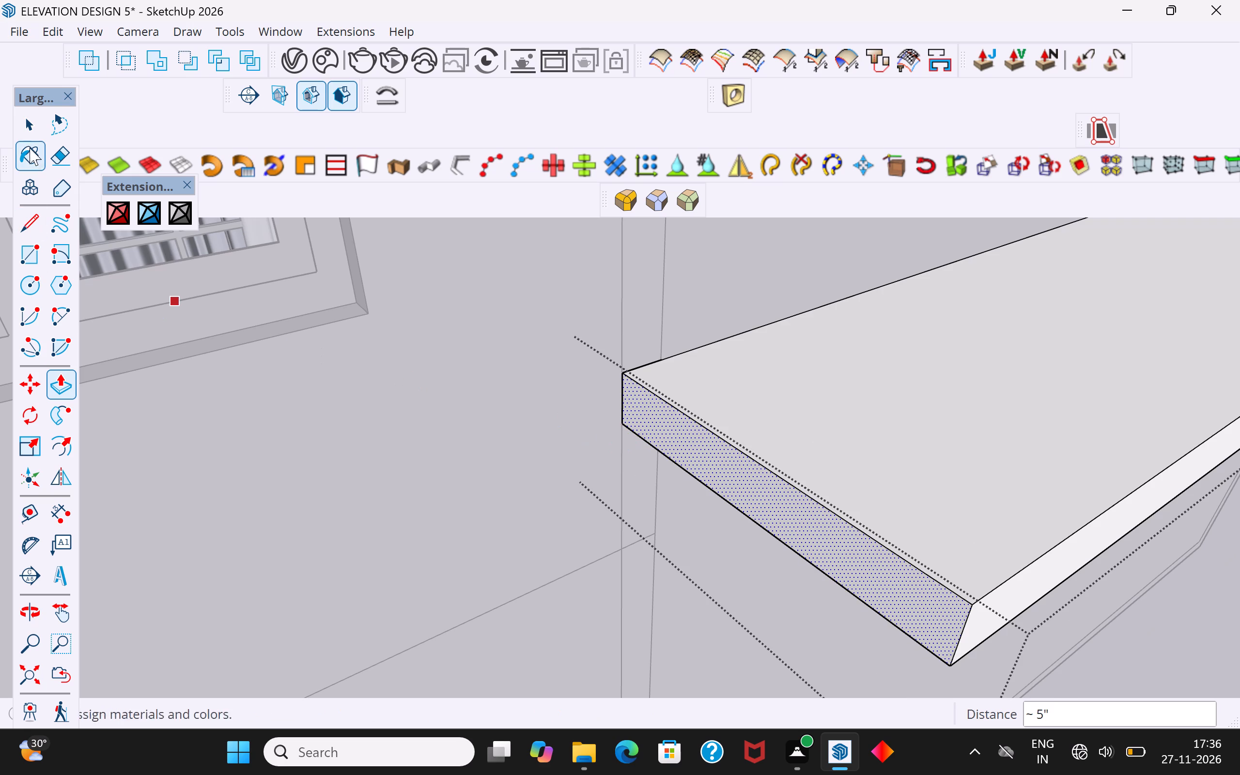
click(25, 129)
scroll(429, 454, down, 3)
scroll(429, 454, up, 1)
scroll(429, 454, down, 11)
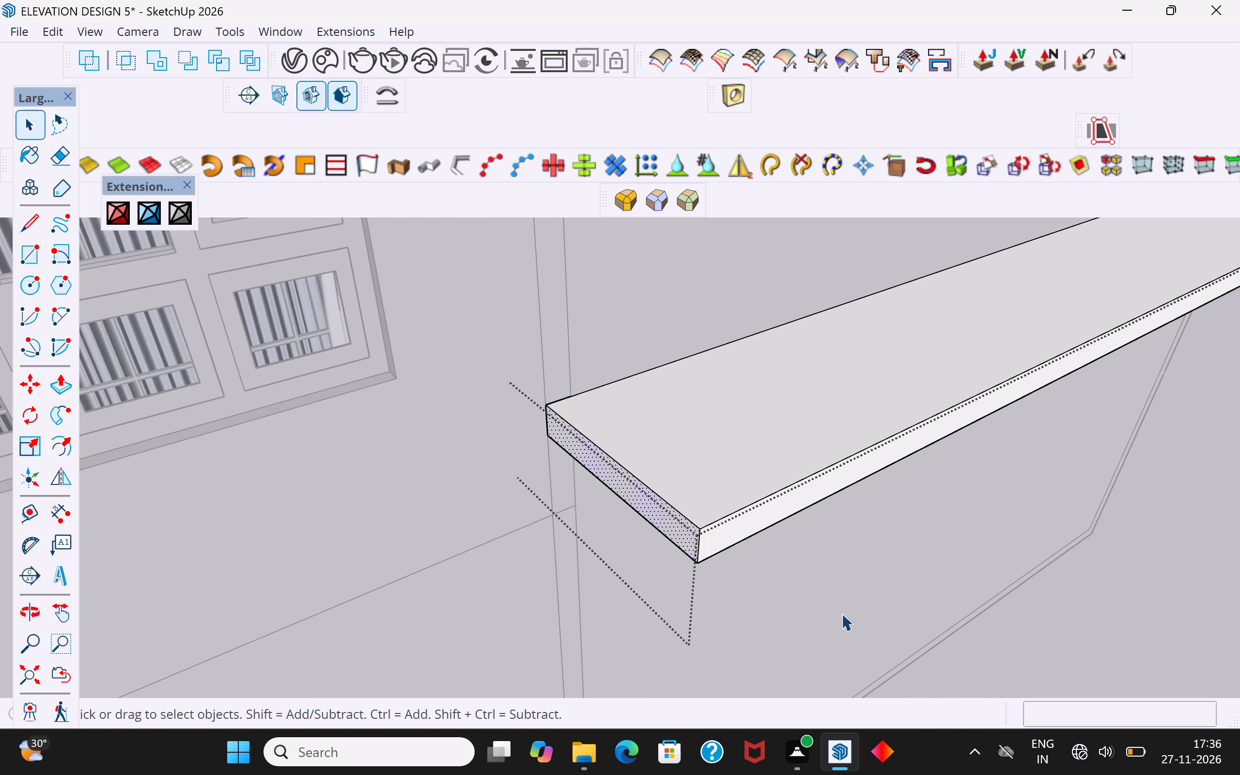
scroll(662, 536, down, 11)
click(895, 583)
Inside the slab group, Push/Pull the projecting slab's long outer face 1' away from the rear wall, and close the group.
middle_drag(595, 463, 643, 512)
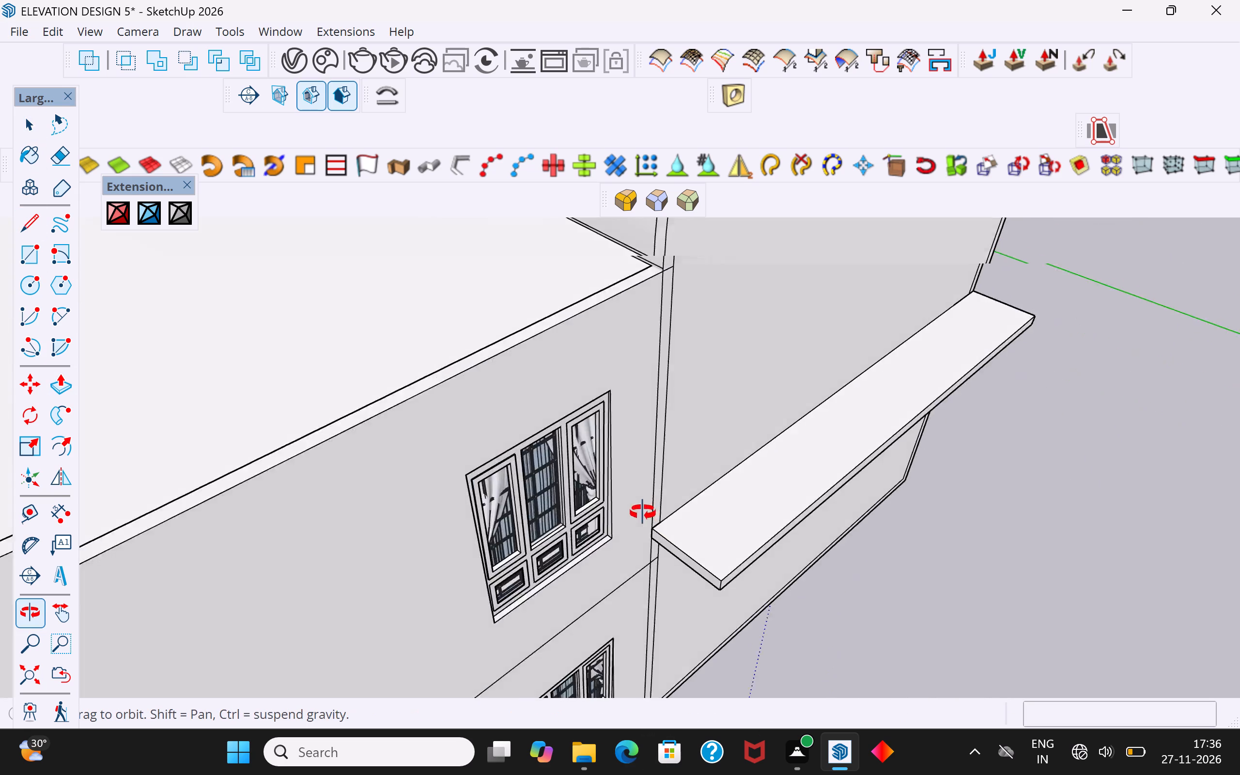
middle_drag(643, 512, 657, 523)
scroll(598, 466, down, 12)
middle_drag(698, 537, 671, 557)
scroll(664, 496, up, 7)
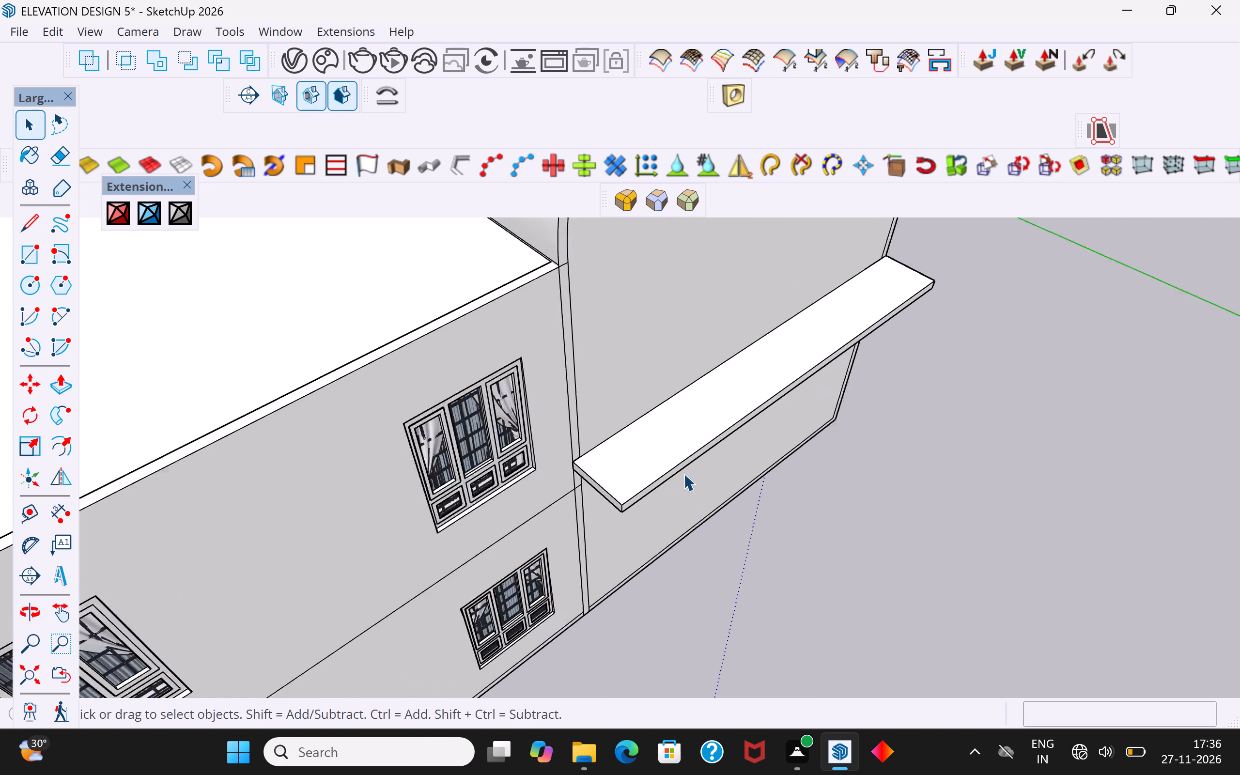
scroll(683, 473, up, 9)
click(695, 454)
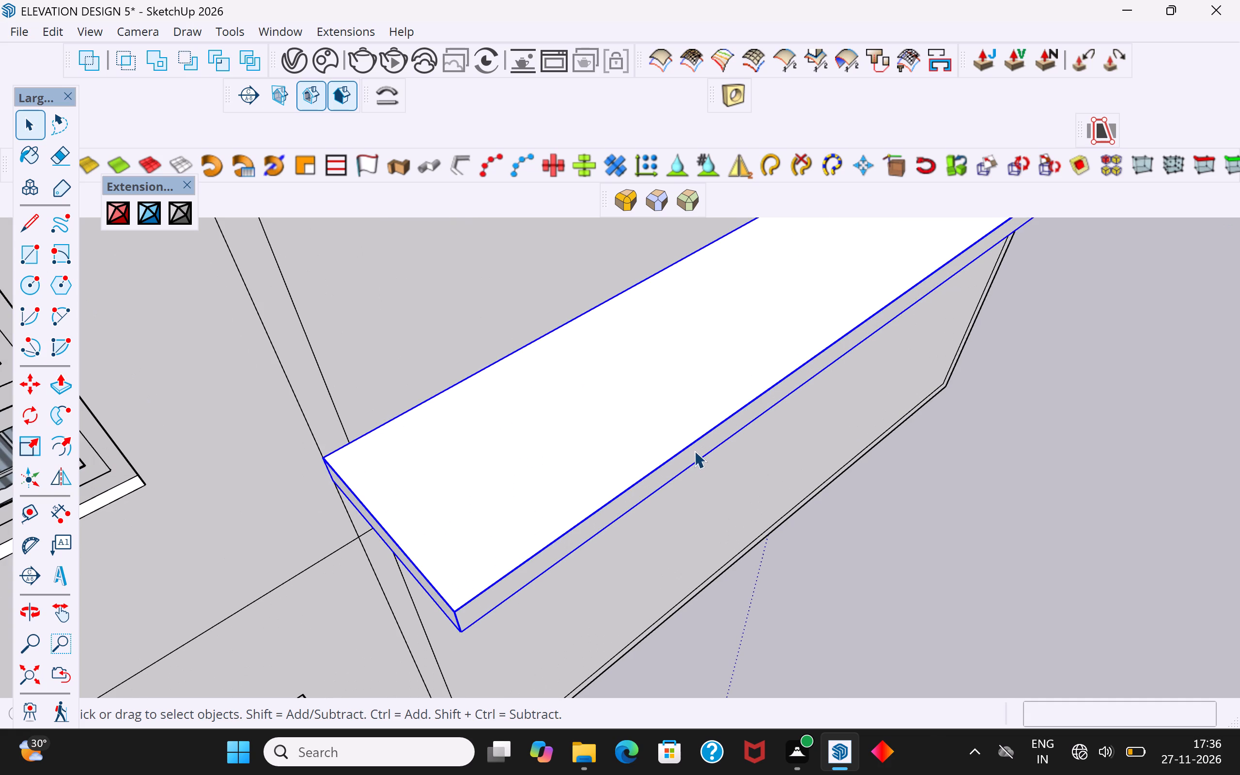
double_click(694, 450)
click(697, 447)
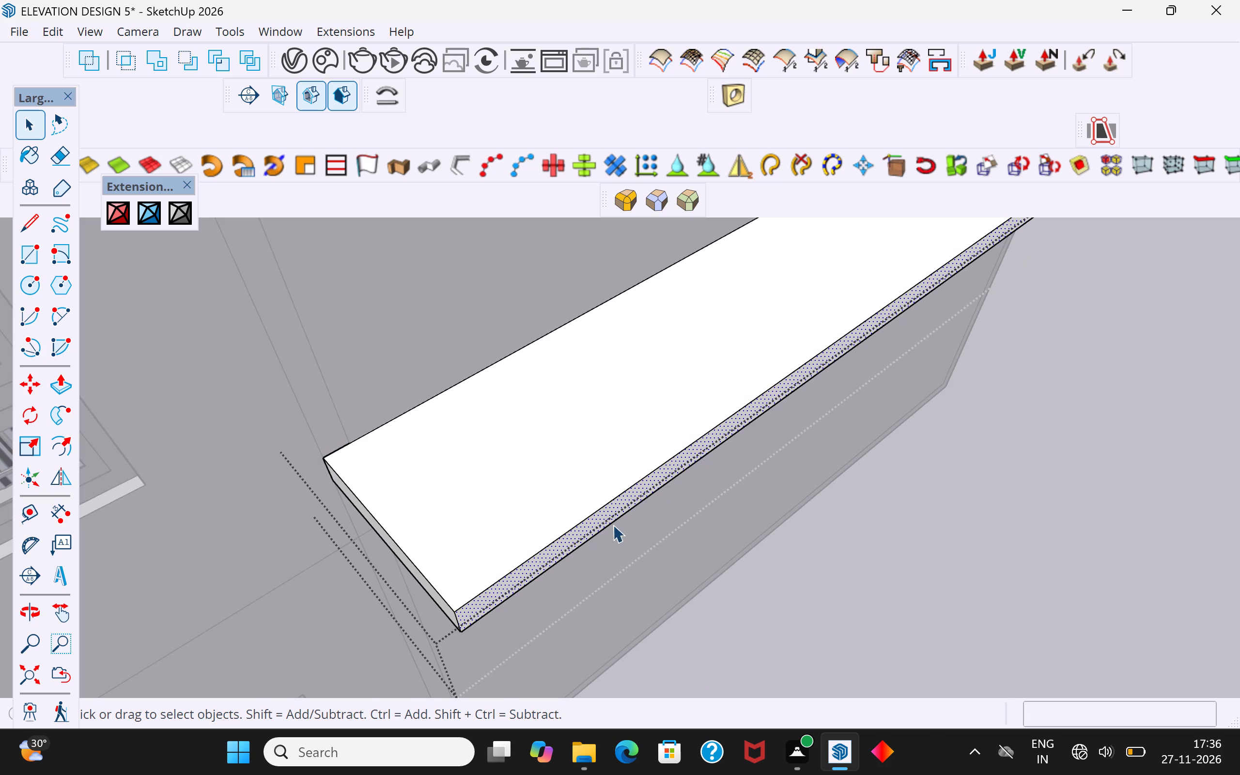
click(71, 388)
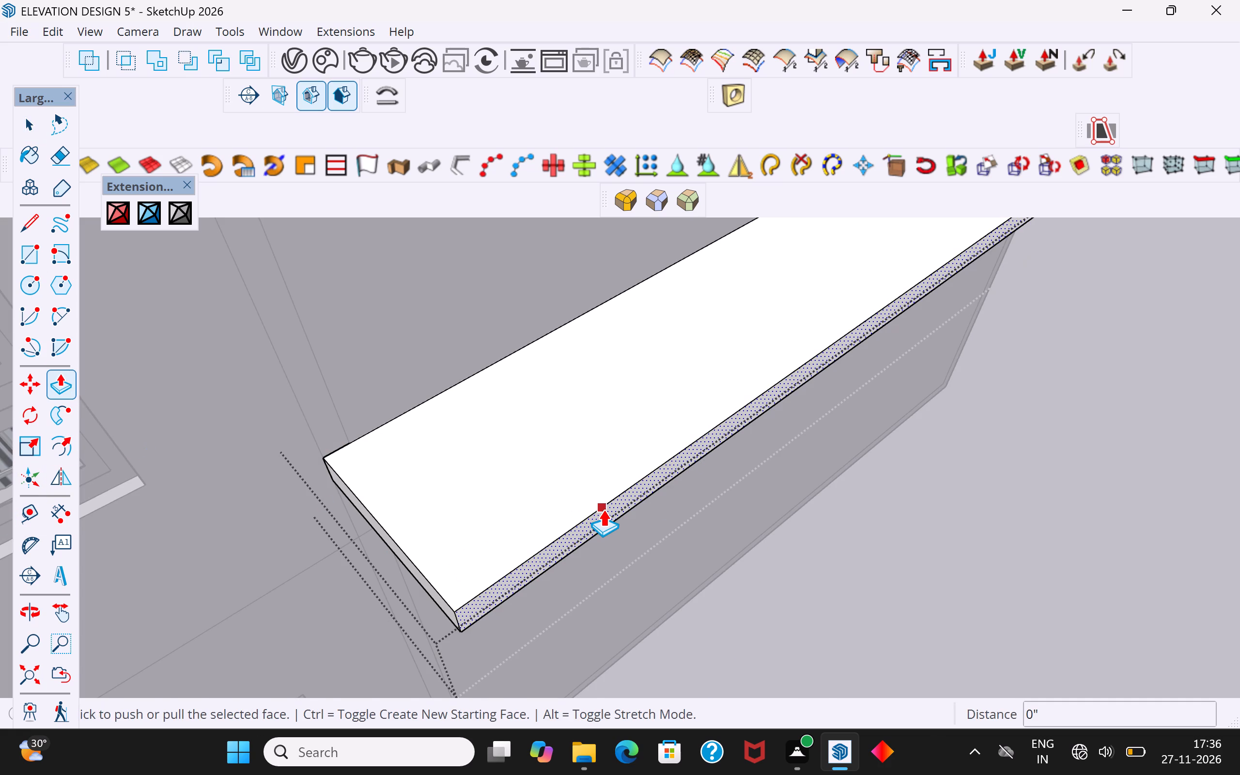
click(603, 509)
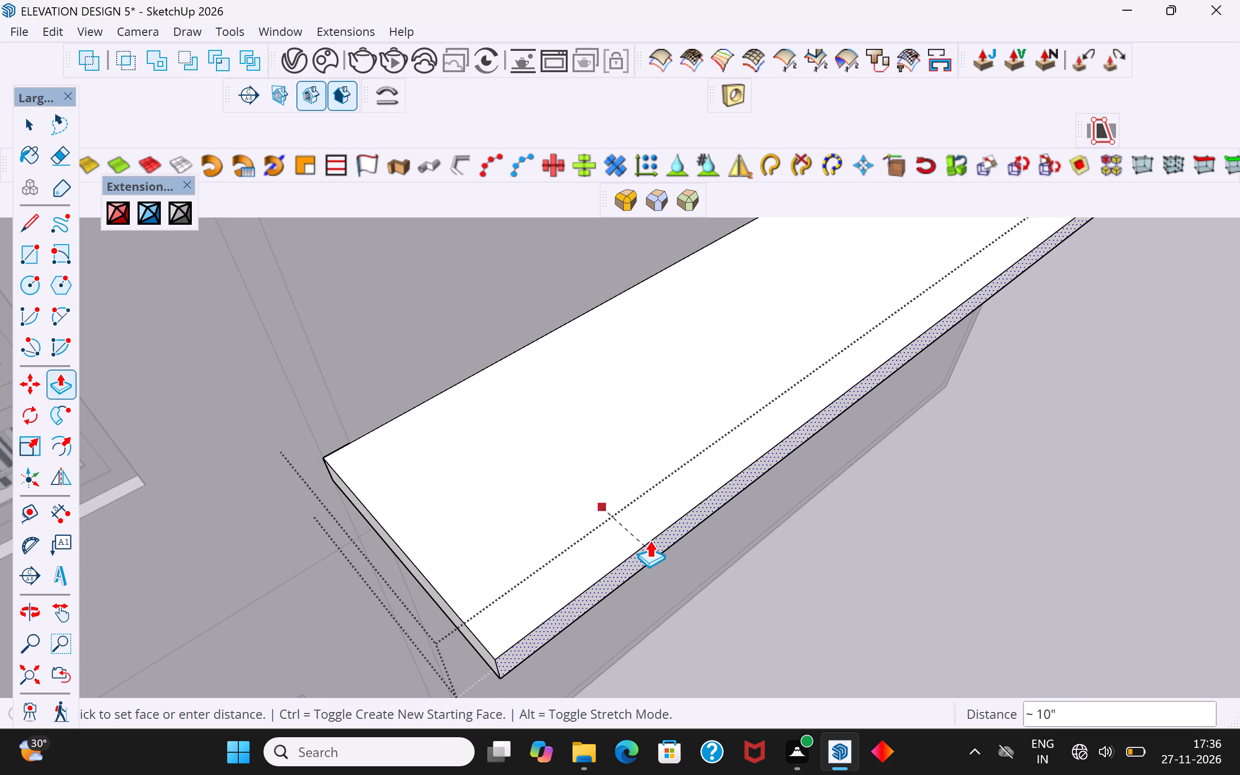
text(1')
key(Return)
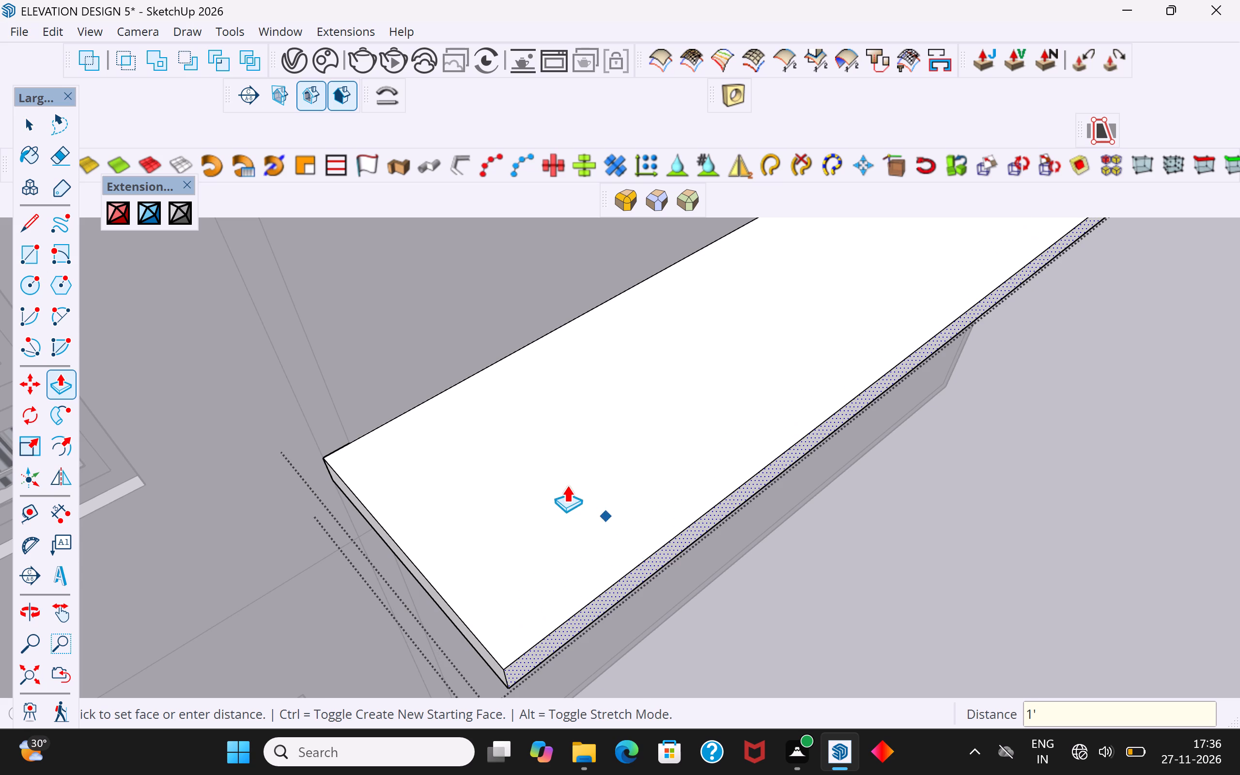
scroll(570, 486, down, 8)
click(37, 123)
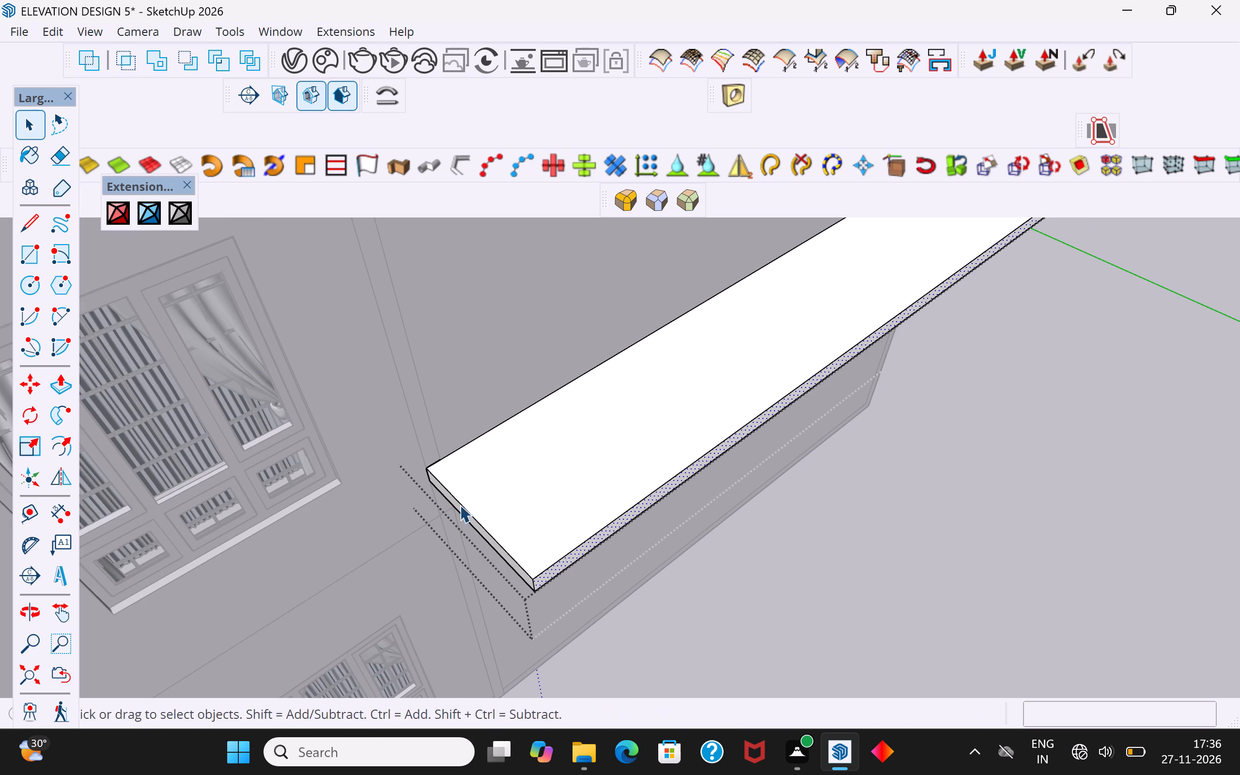
click(881, 572)
Reopen the slab group, Push/Pull the long outer face about 7' 4" farther from the rear wall, and close the group.
scroll(549, 564, down, 5)
middle_drag(738, 558, 604, 547)
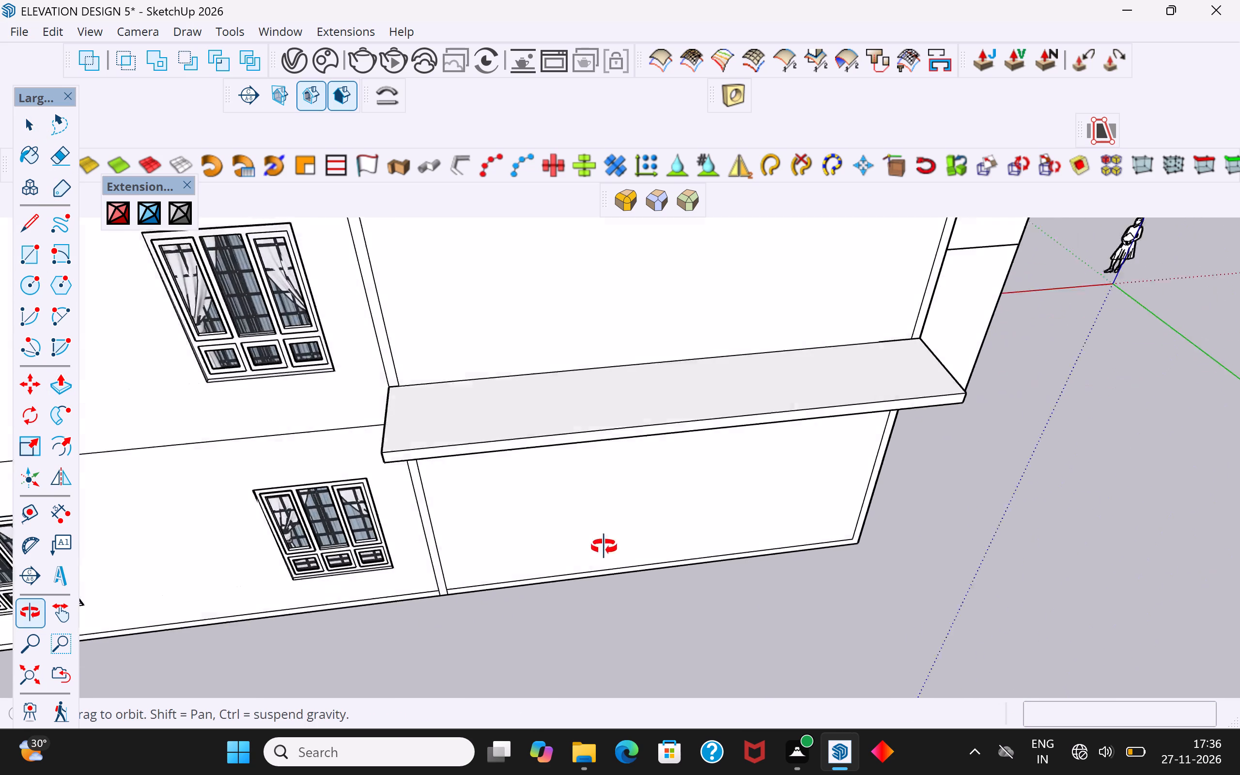
middle_drag(604, 547, 689, 590)
scroll(670, 496, up, 8)
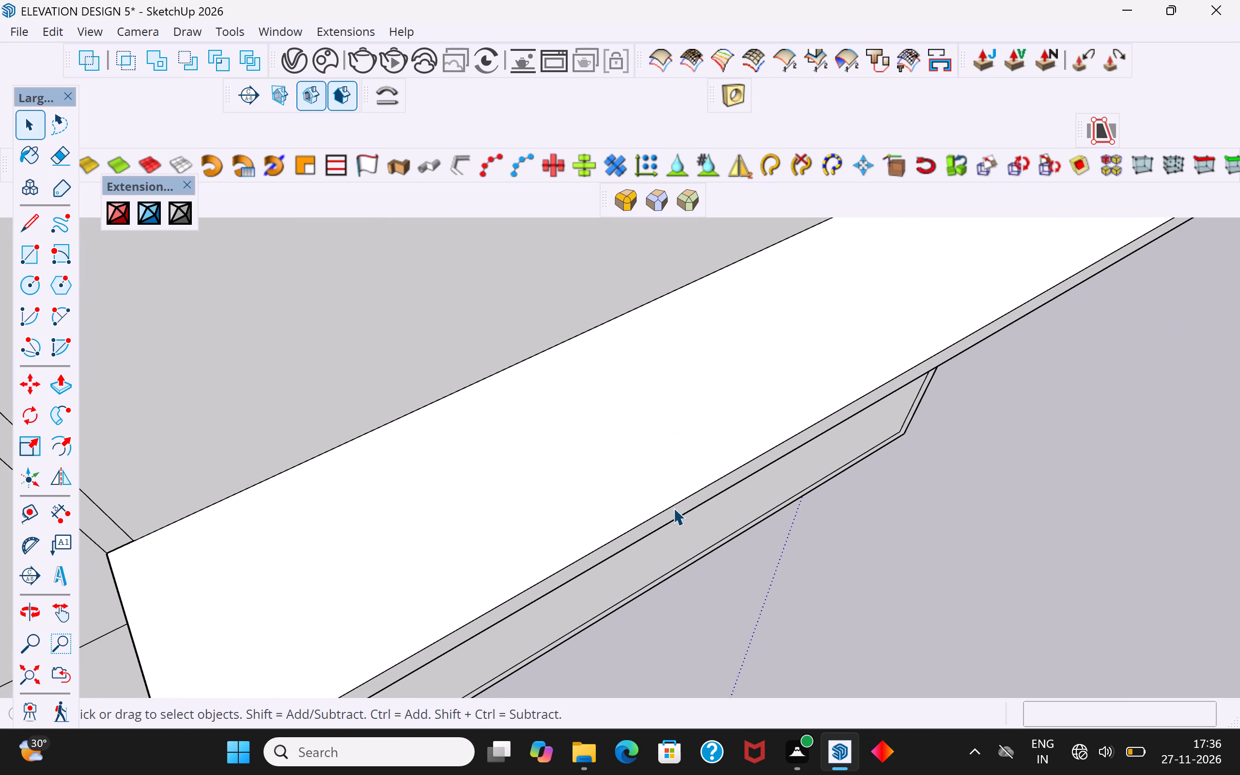
scroll(682, 517, up, 5)
click(682, 495)
double_click(687, 498)
click(688, 496)
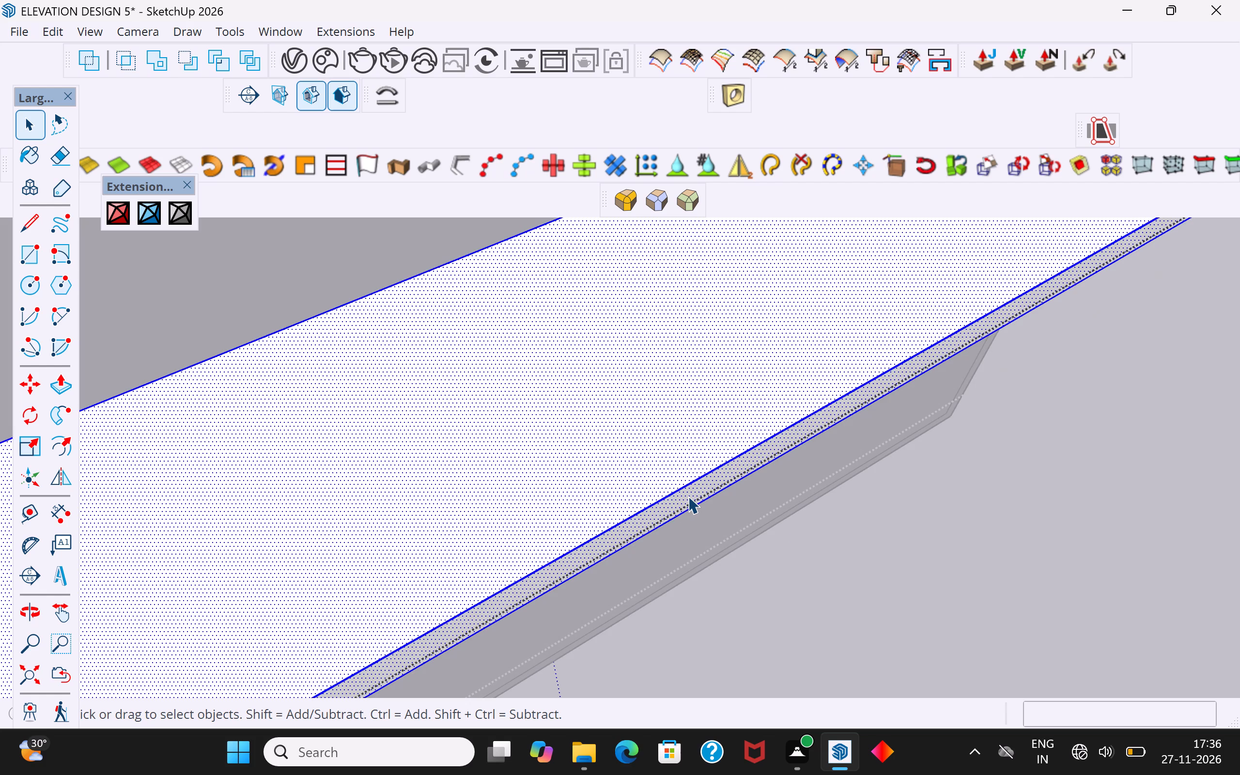
double_click(688, 496)
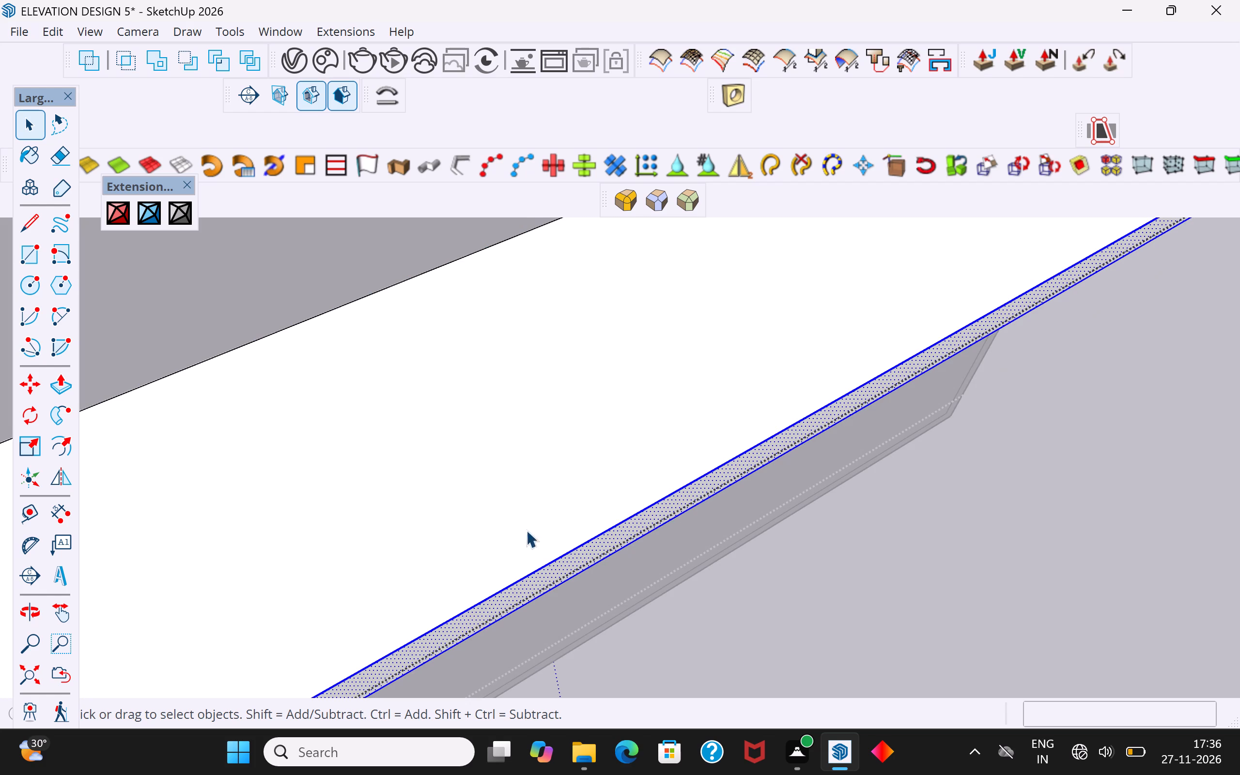
double_click(613, 536)
click(631, 534)
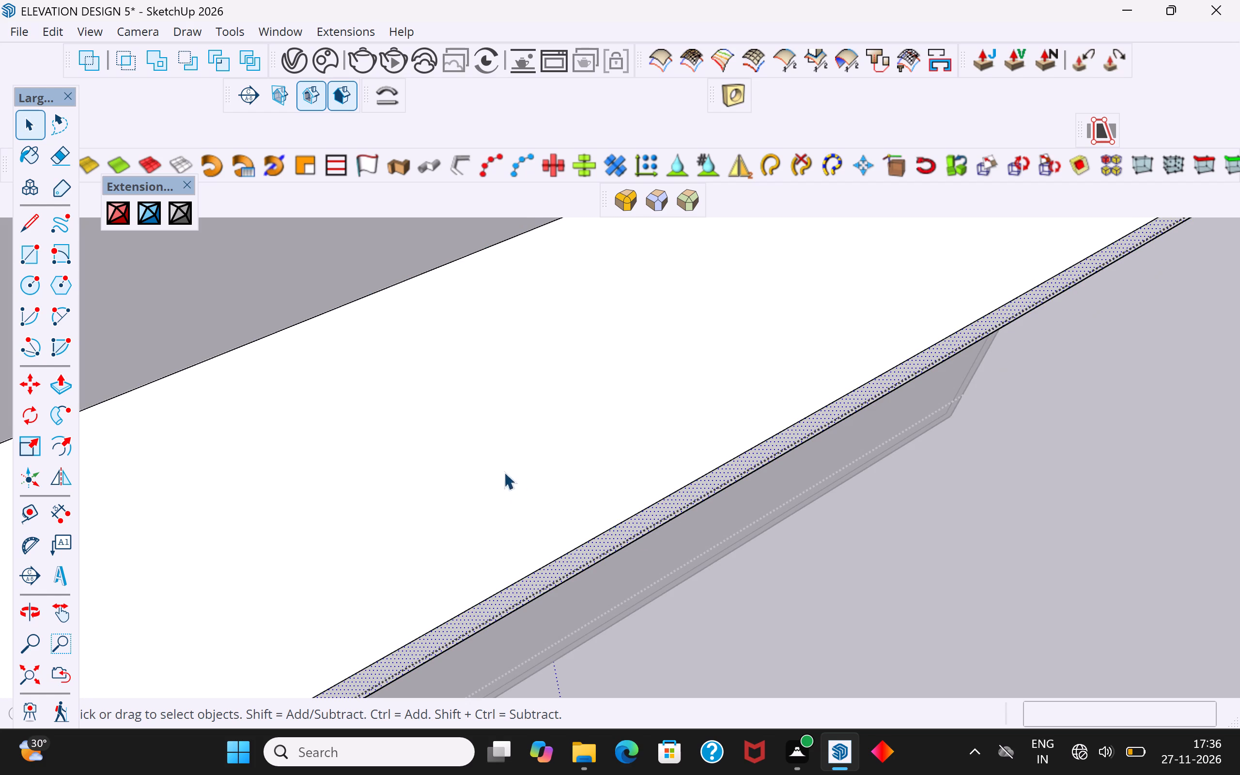
click(619, 534)
double_click(619, 534)
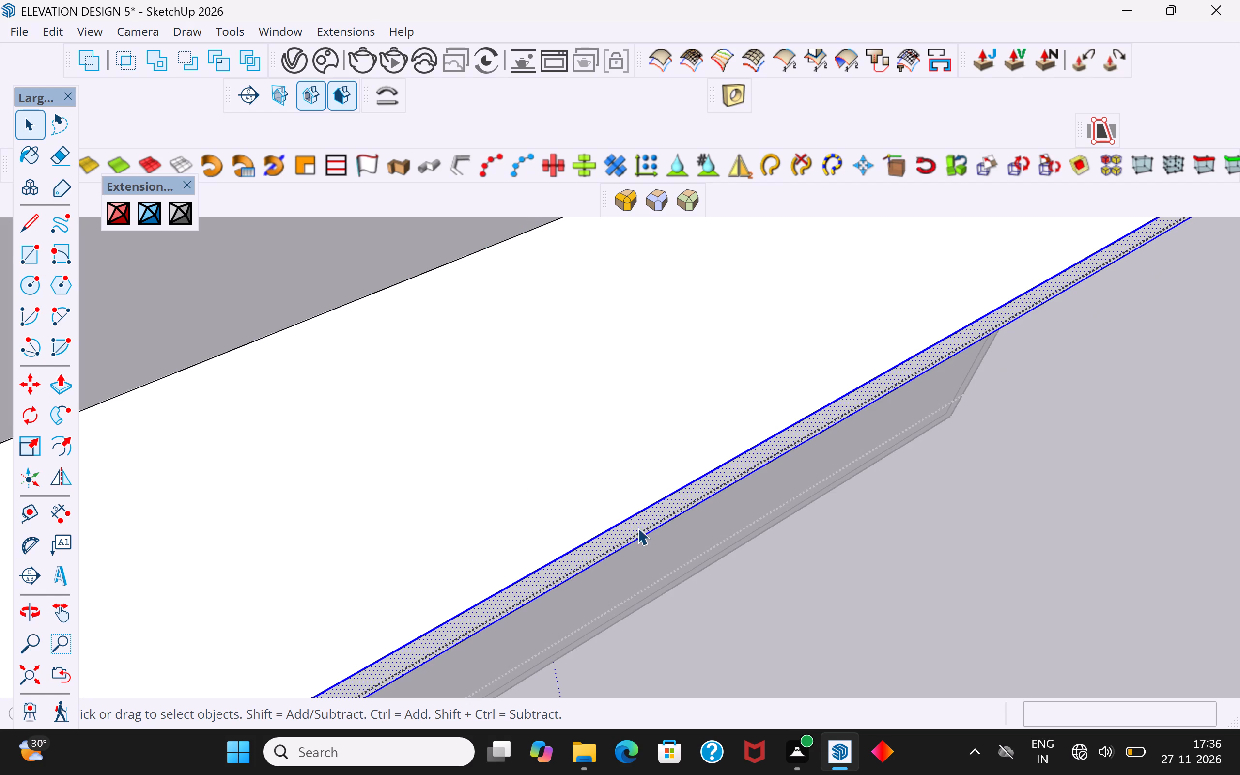
double_click(637, 529)
double_click(645, 522)
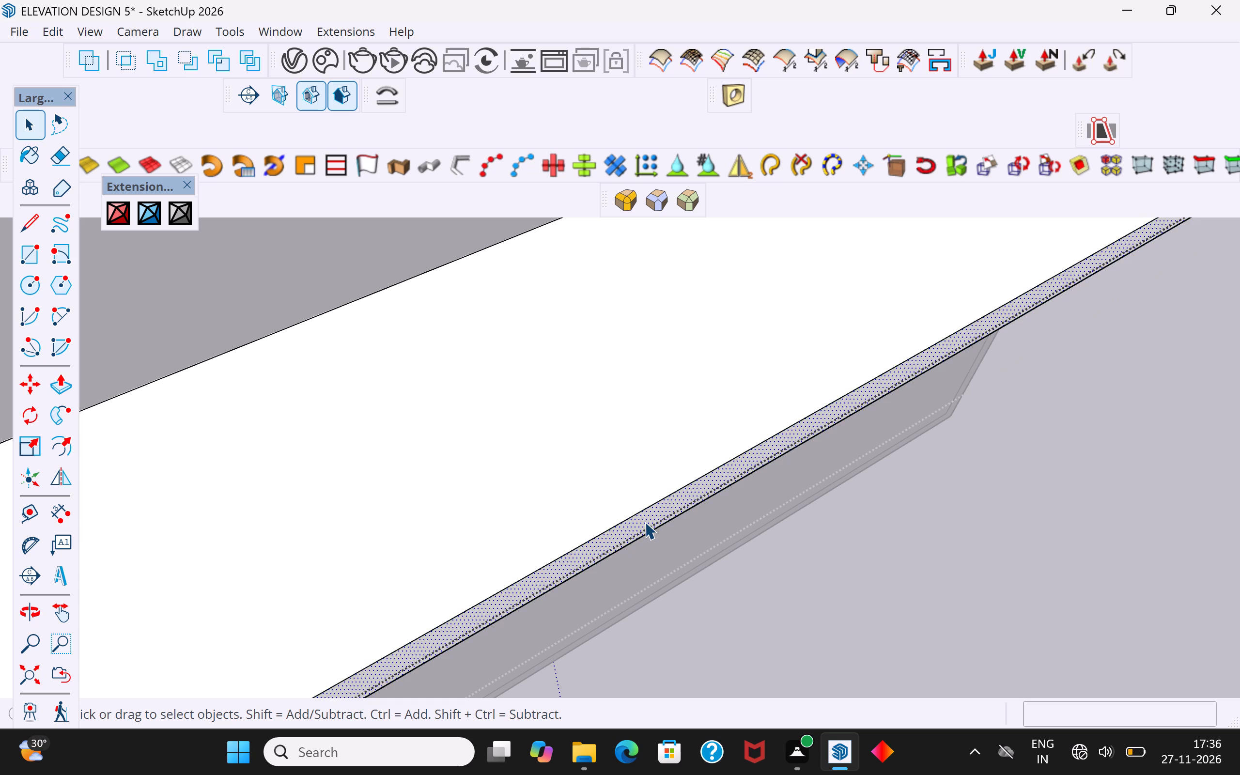
click(65, 383)
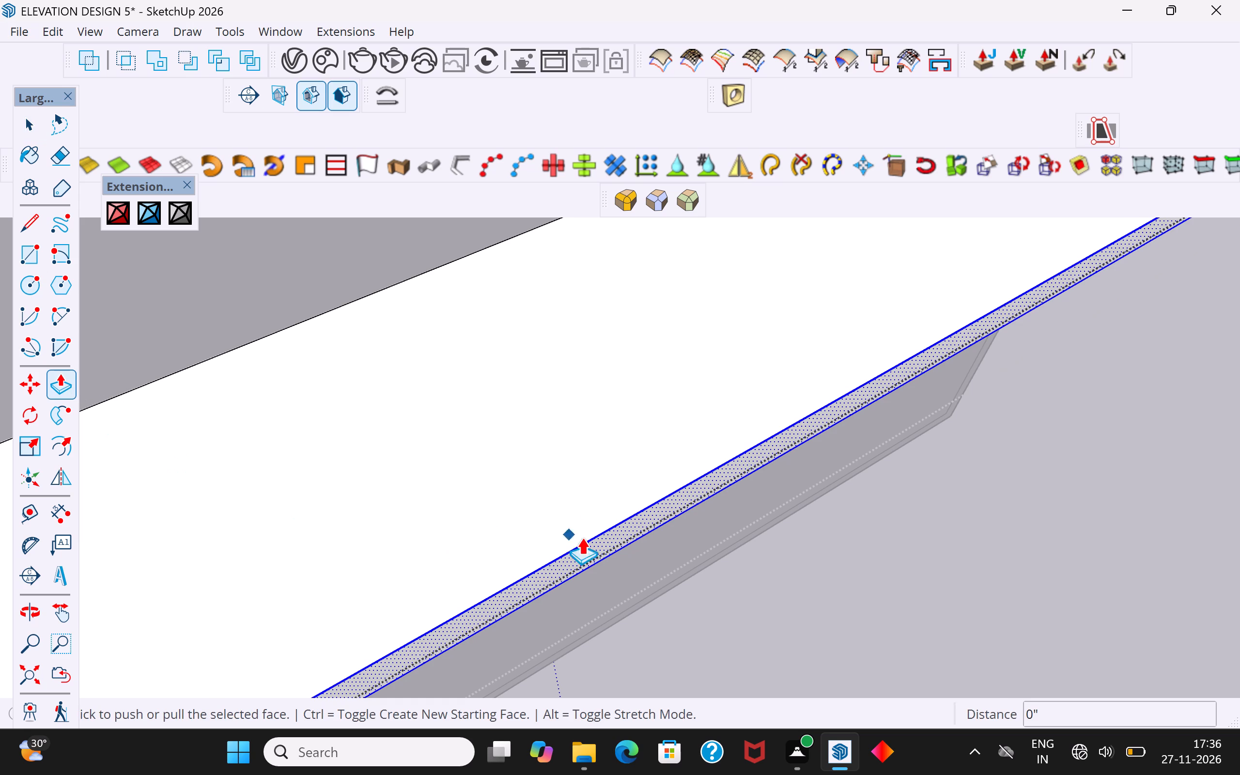
click(589, 538)
scroll(593, 539, down, 20)
scroll(593, 539, down, 1)
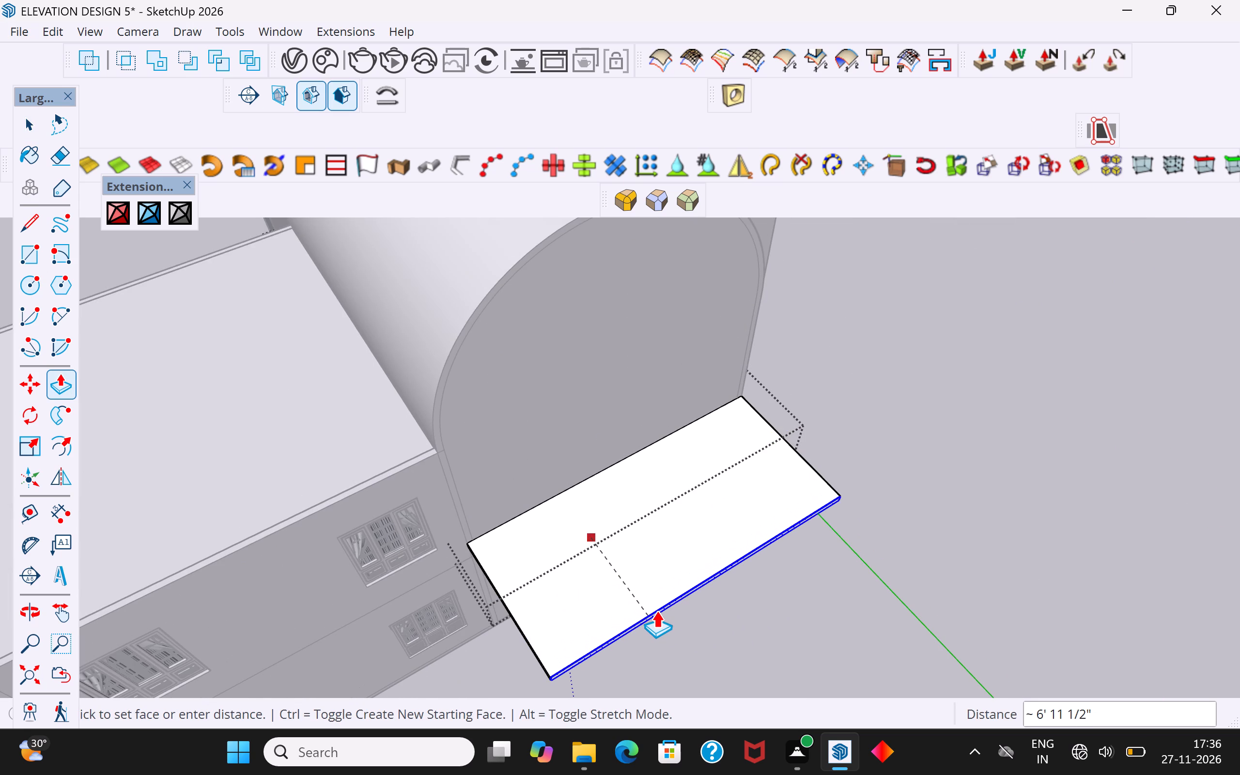
click(660, 615)
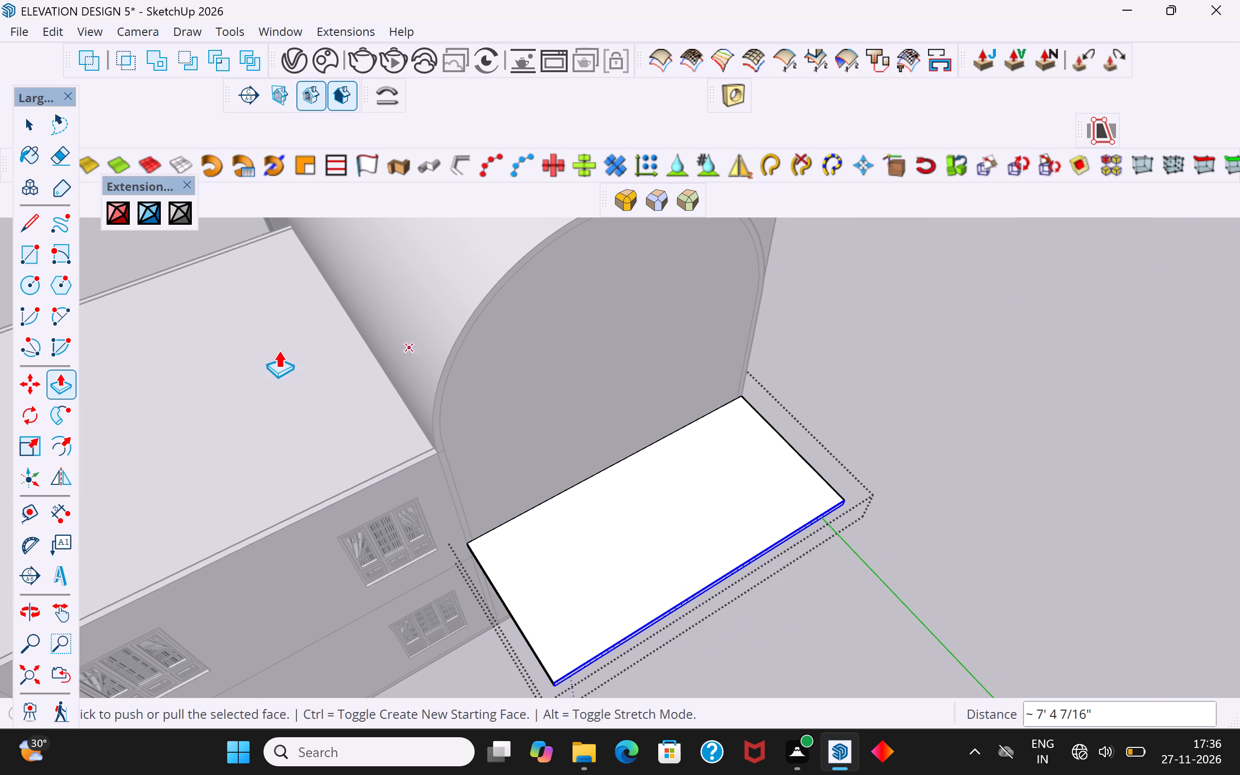
click(33, 126)
click(883, 343)
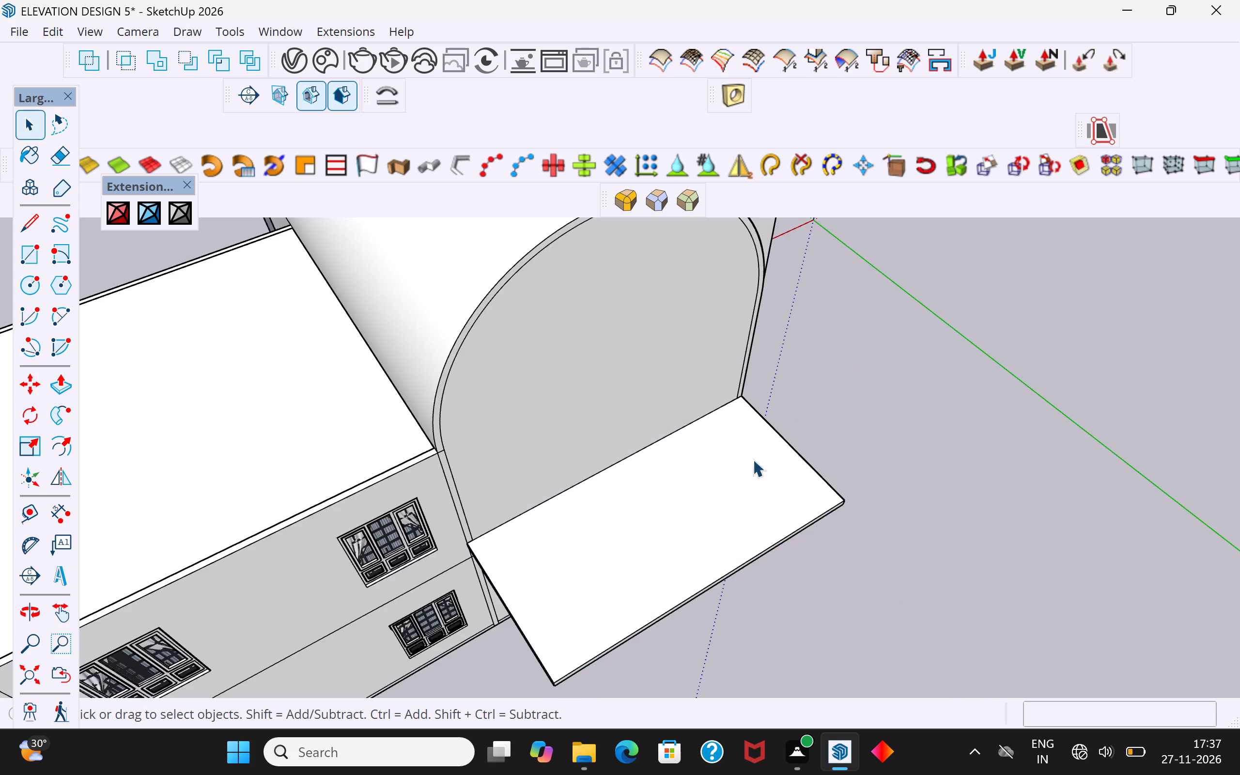
Inside the slab group, draw a 50-segment two-point arc across the top face between the 24' wall-side corners, bulging outward about 11' 3 11/16".
scroll(710, 510, down, 6)
middle_drag(767, 556, 466, 524)
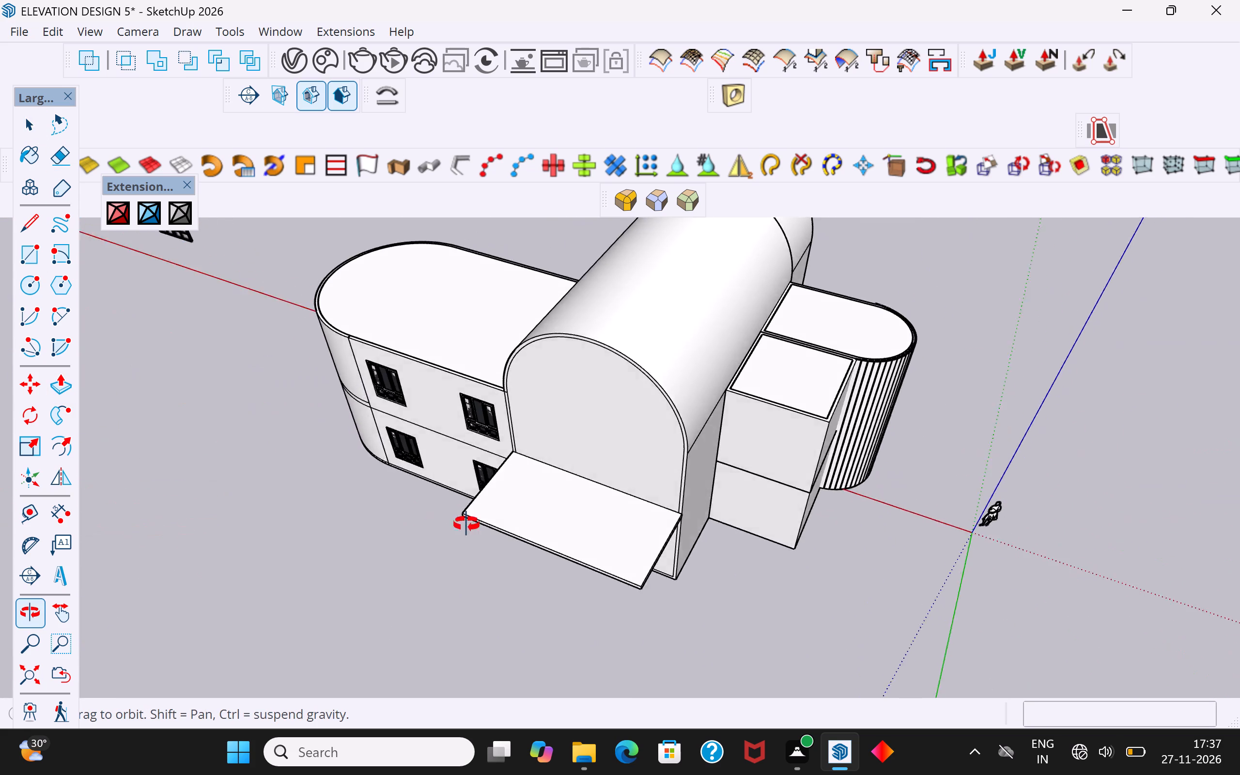
middle_drag(466, 524, 633, 561)
scroll(543, 530, up, 5)
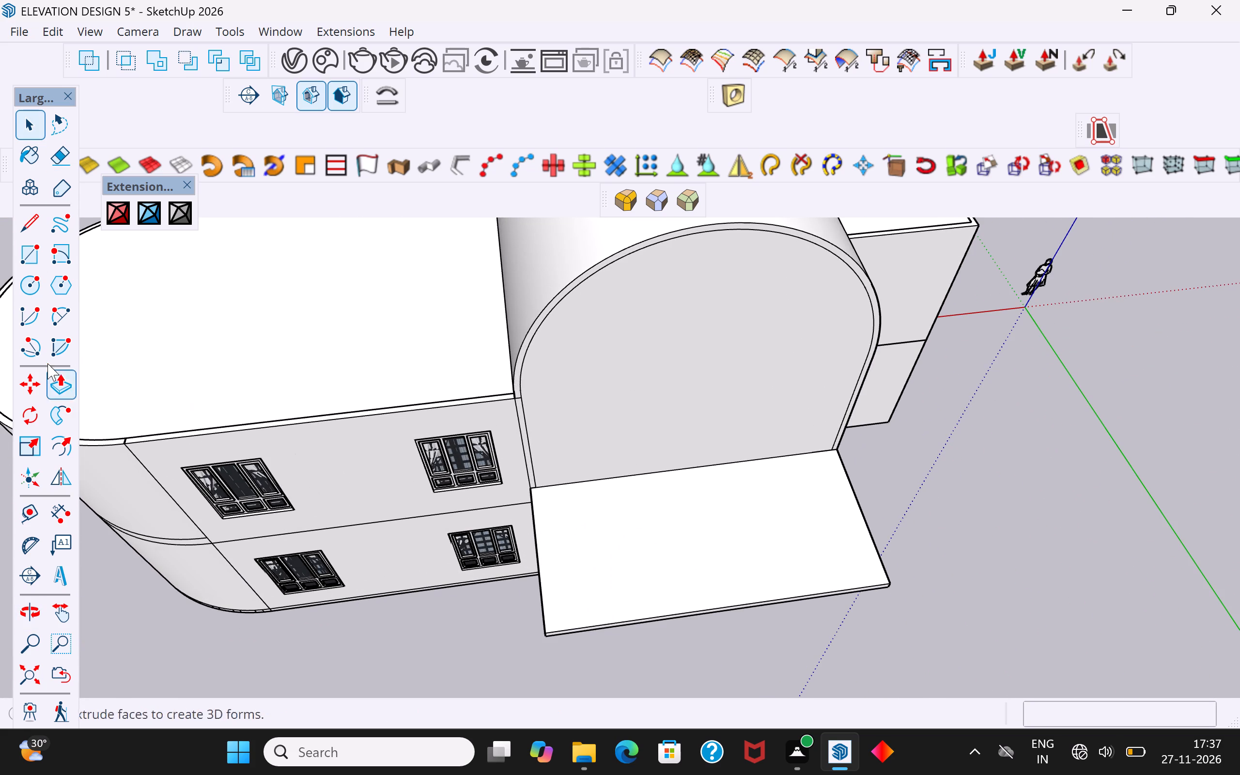
double_click(673, 515)
click(693, 524)
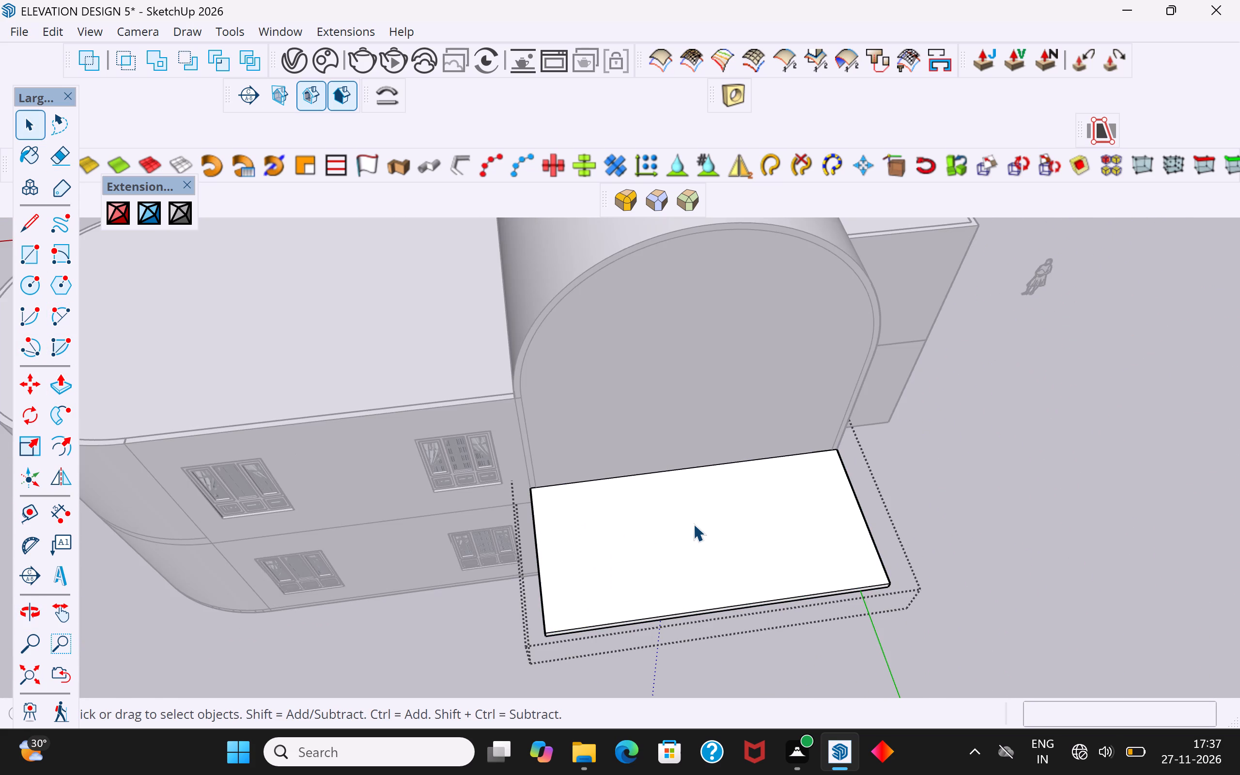
click(58, 317)
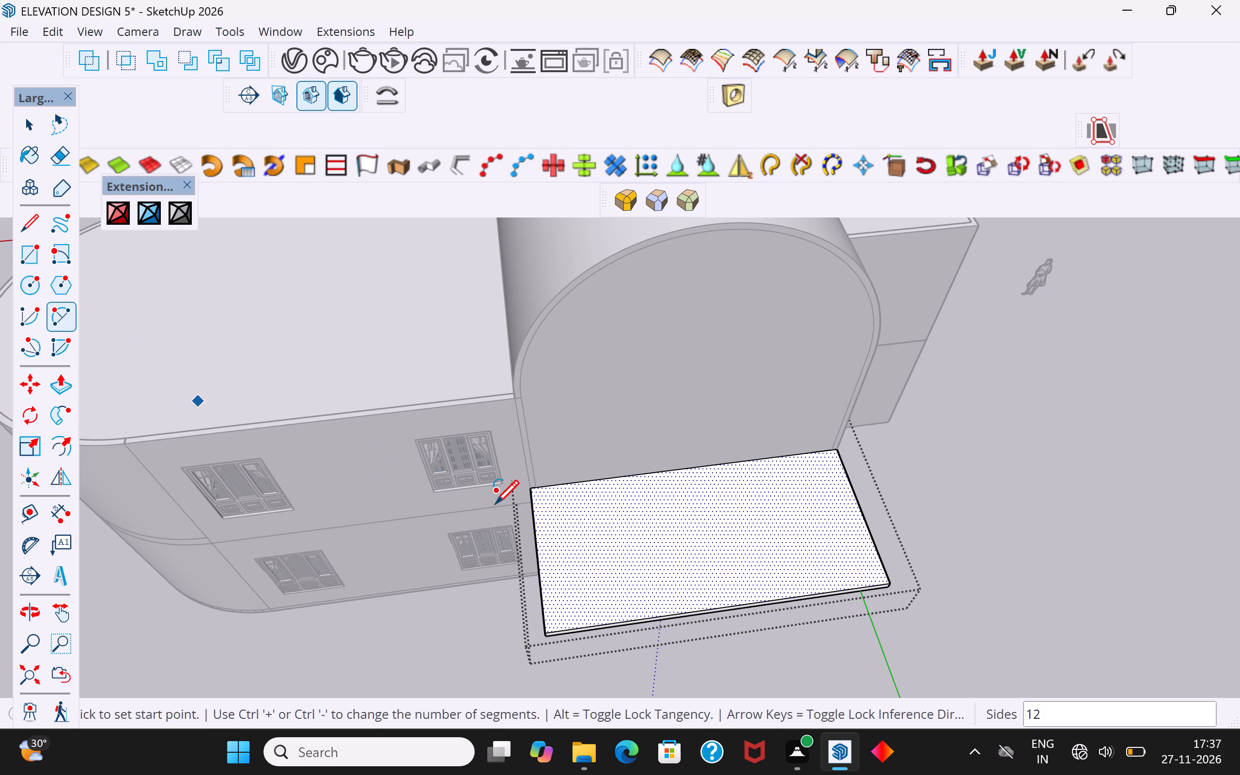
click(528, 489)
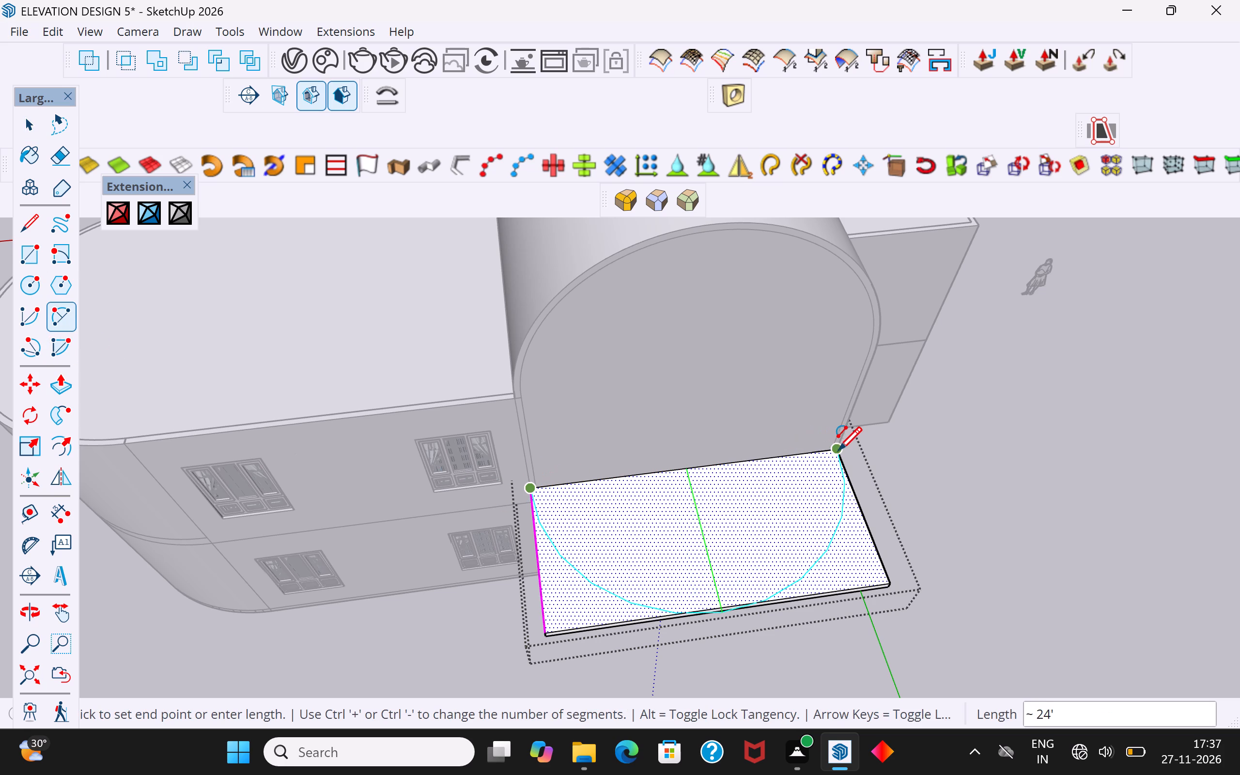
click(837, 451)
scroll(716, 611, up, 5)
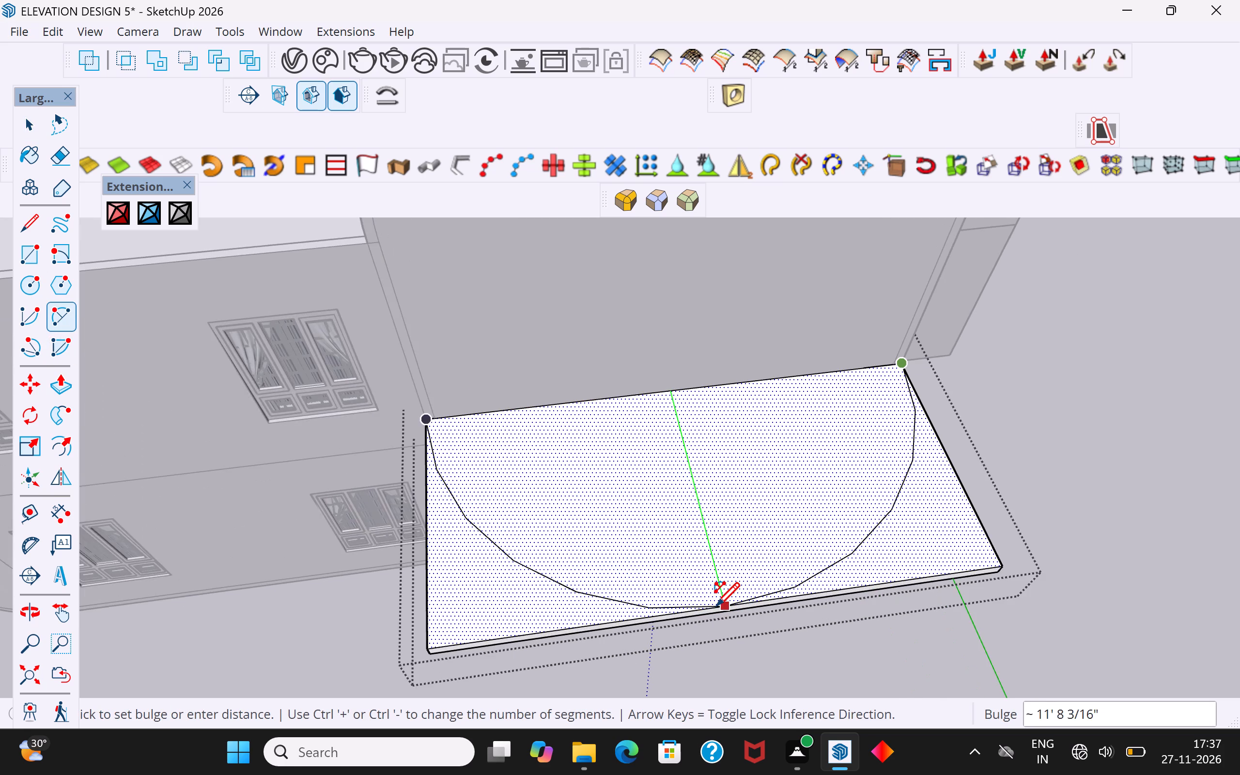
scroll(716, 608, up, 1)
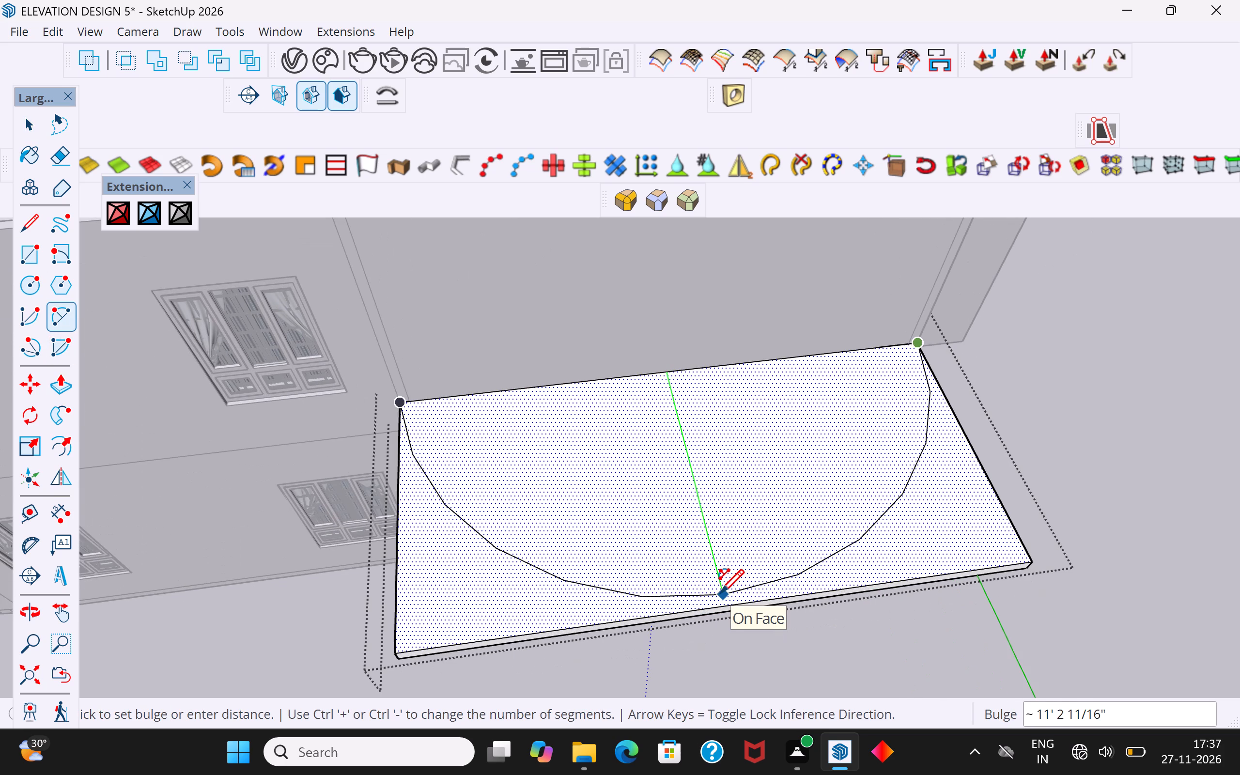
text(50)
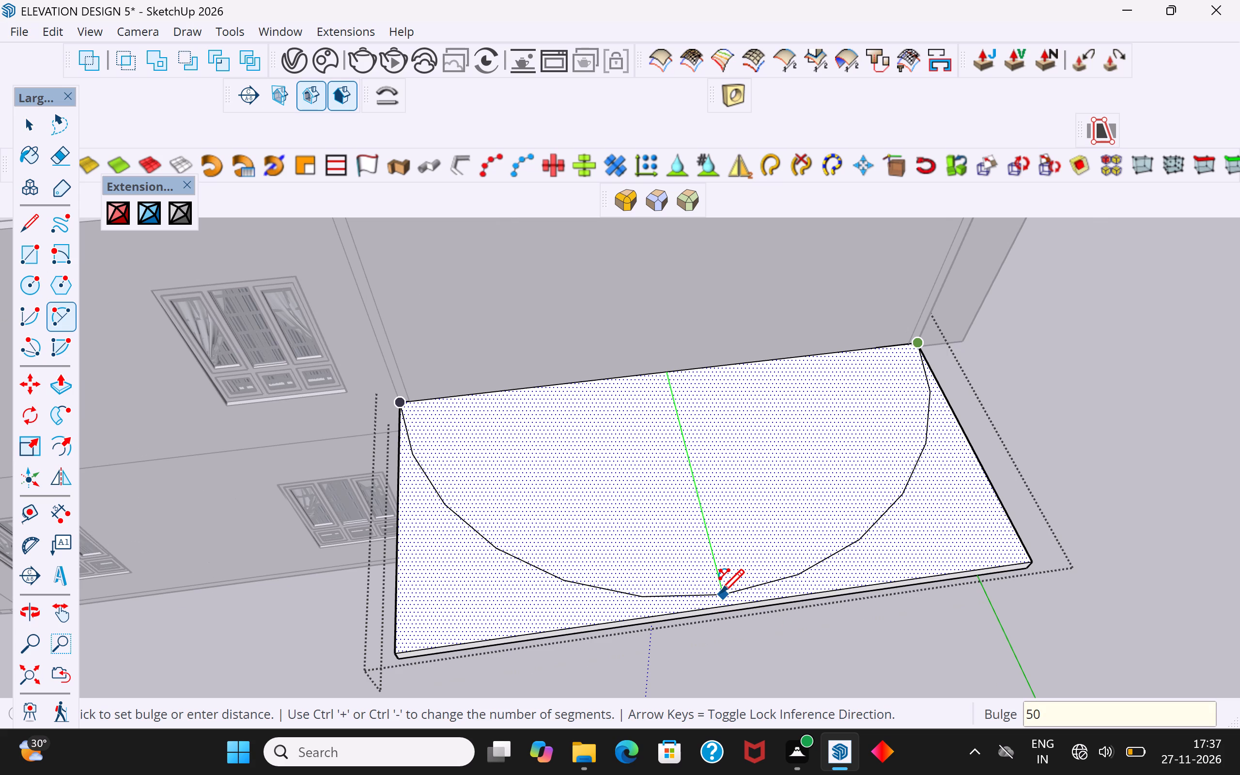
key(s)
key(Return)
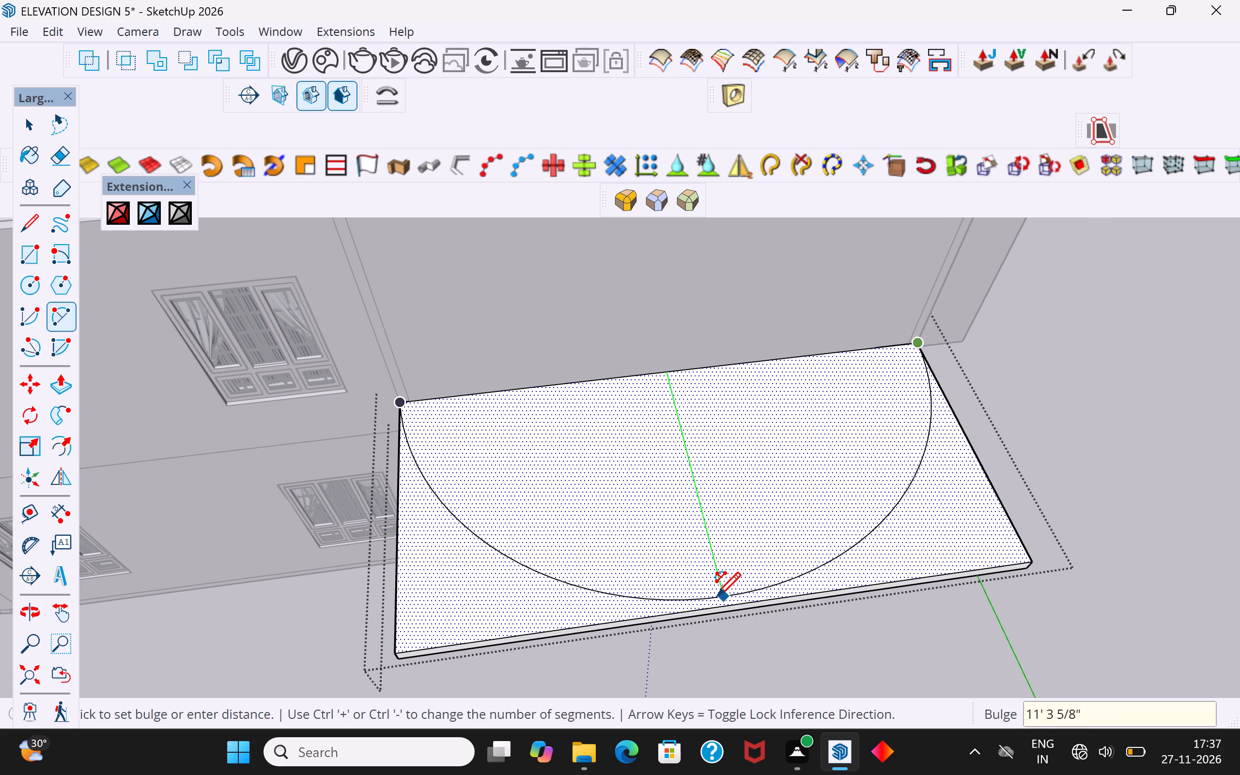
click(717, 598)
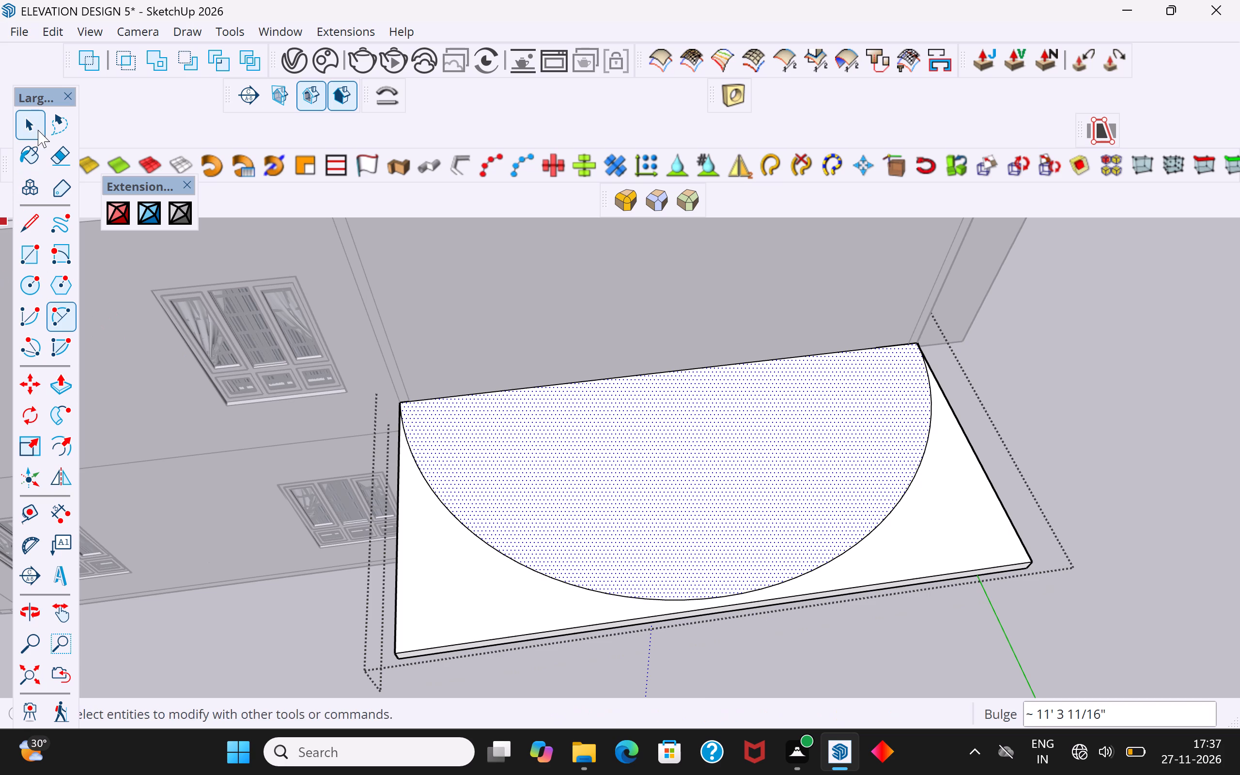
click(37, 124)
click(258, 620)
Reopen the slab group, Push/Pull the area outside the arc down 6" to cut it away, and close the group.
click(498, 579)
double_click(493, 581)
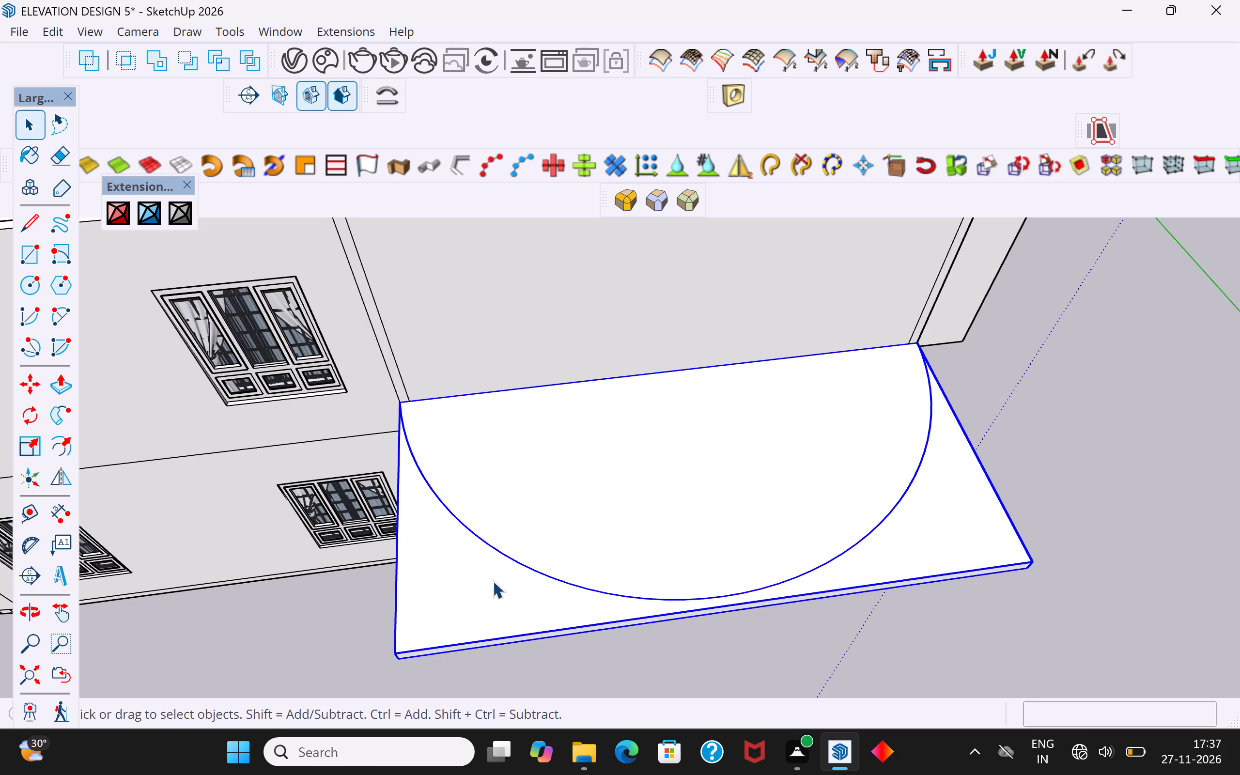
click(473, 588)
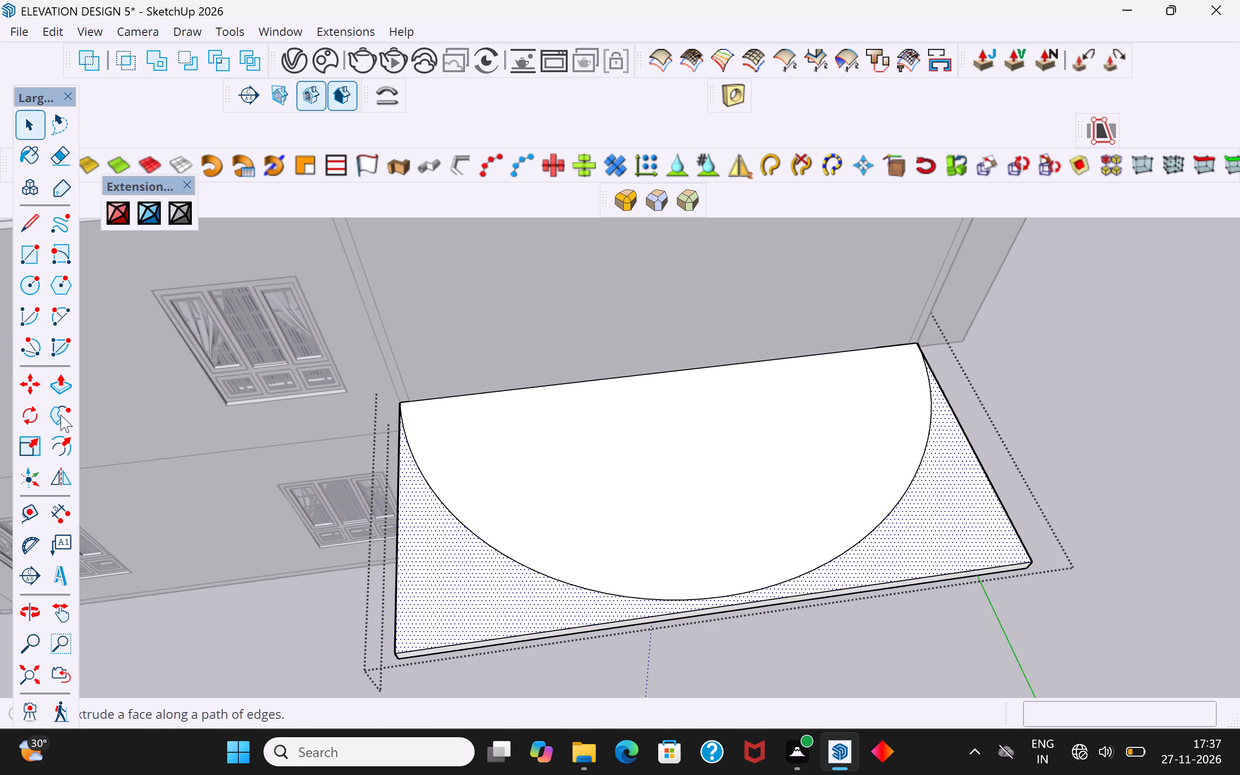
click(57, 389)
click(498, 547)
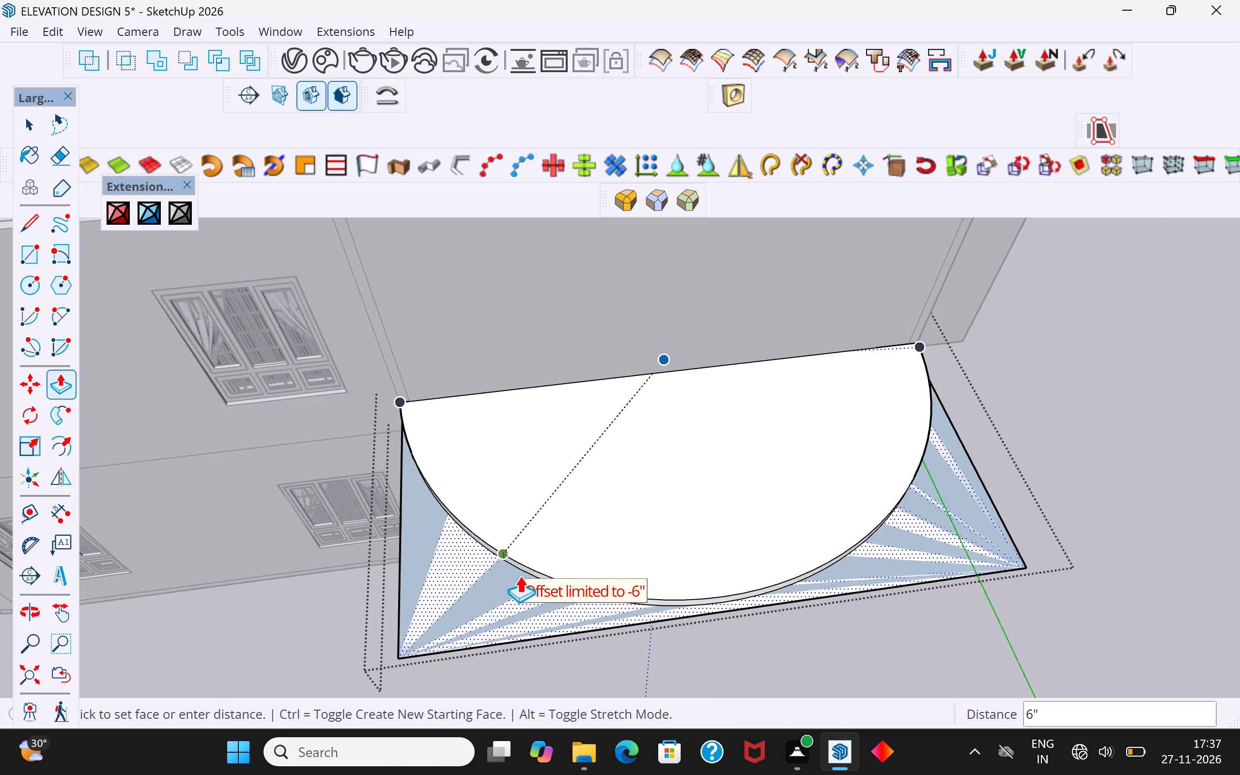
middle_drag(543, 598, 589, 435)
scroll(543, 584, up, 4)
middle_drag(543, 584, 558, 571)
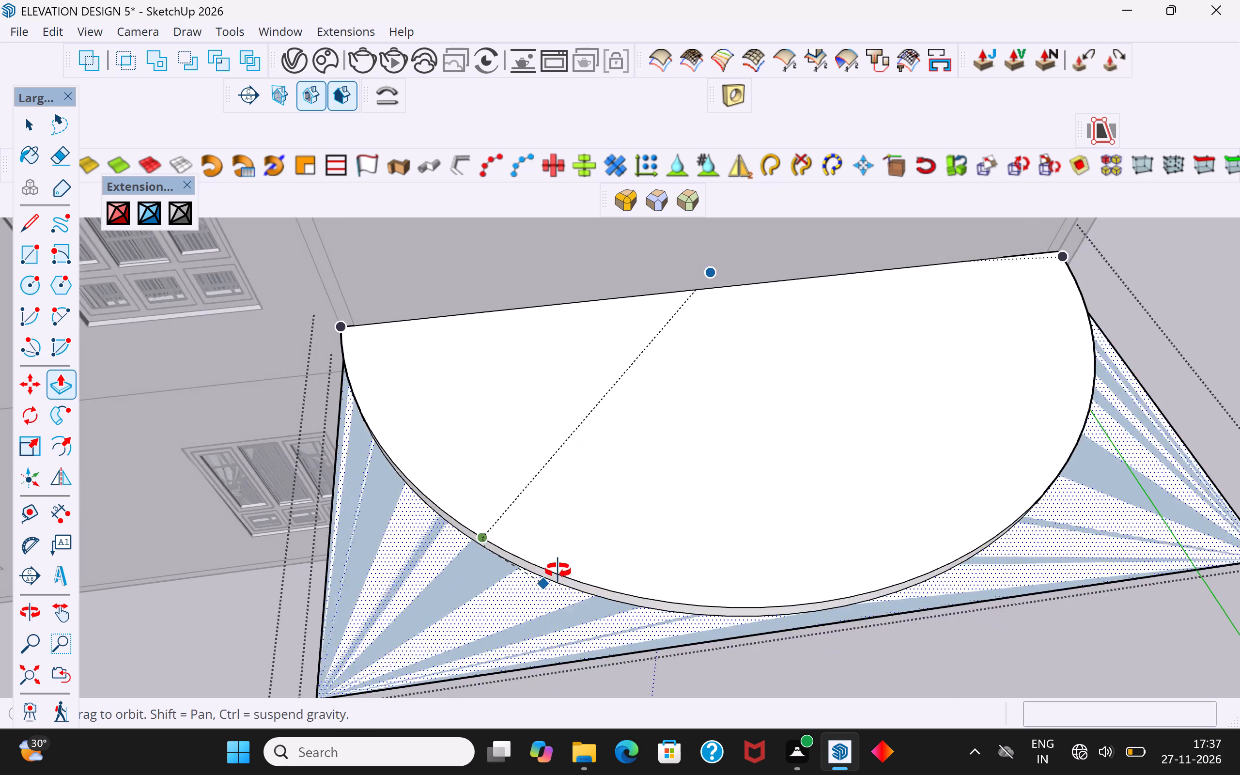
middle_drag(558, 571, 579, 485)
click(633, 455)
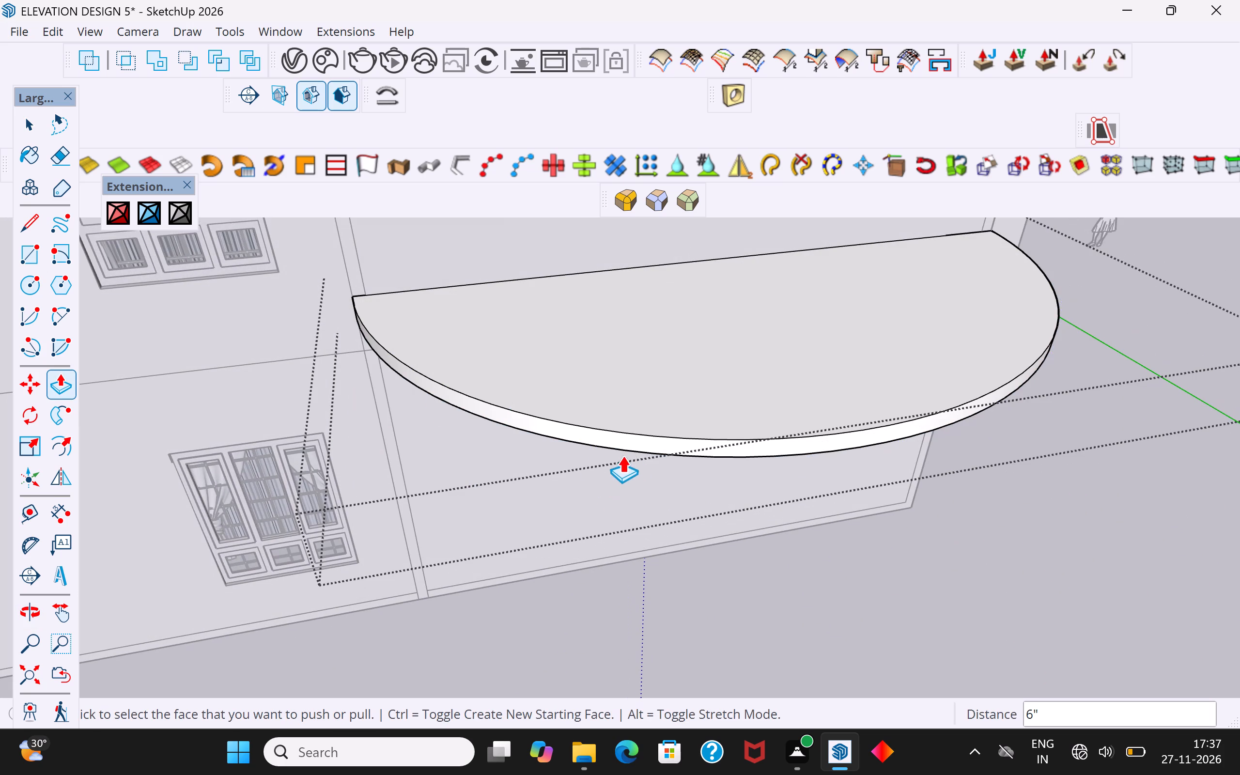
click(18, 118)
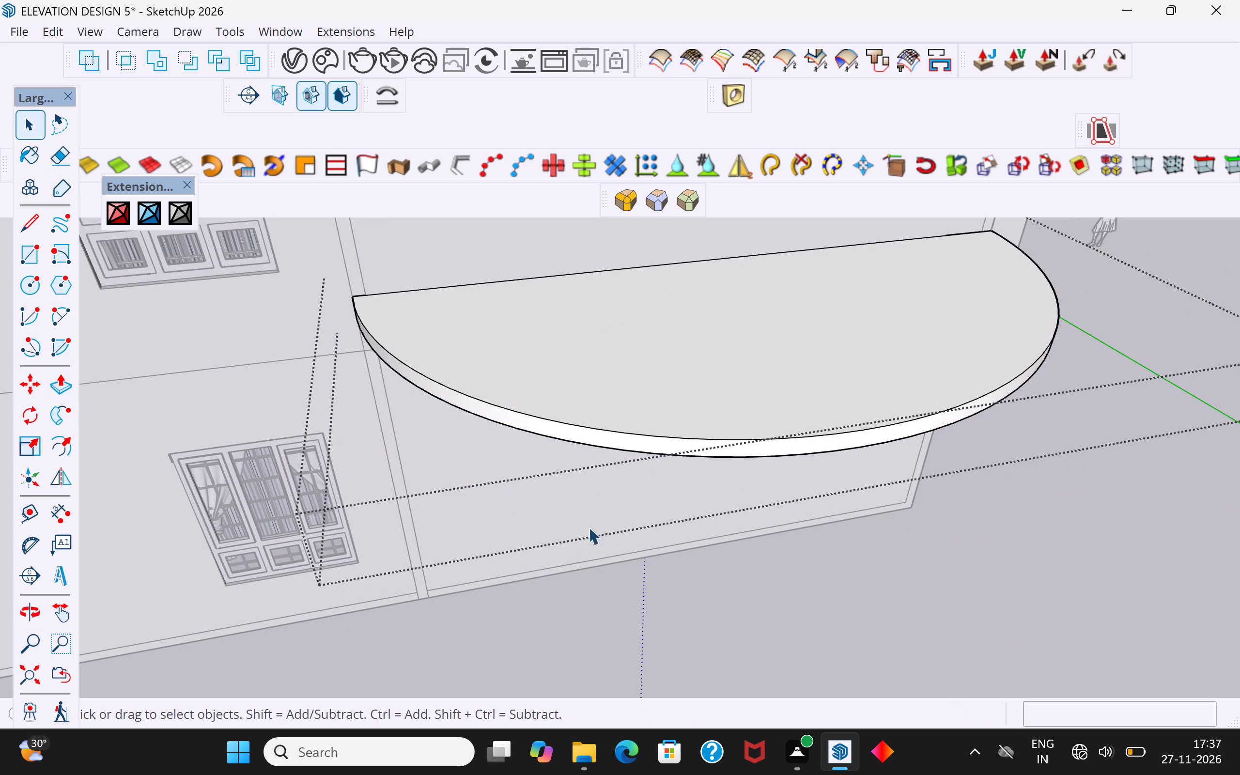
click(635, 574)
Examine the half-round slab and its fit against the rear wall from the side, below and above.
middle_drag(782, 588, 548, 636)
scroll(687, 548, down, 10)
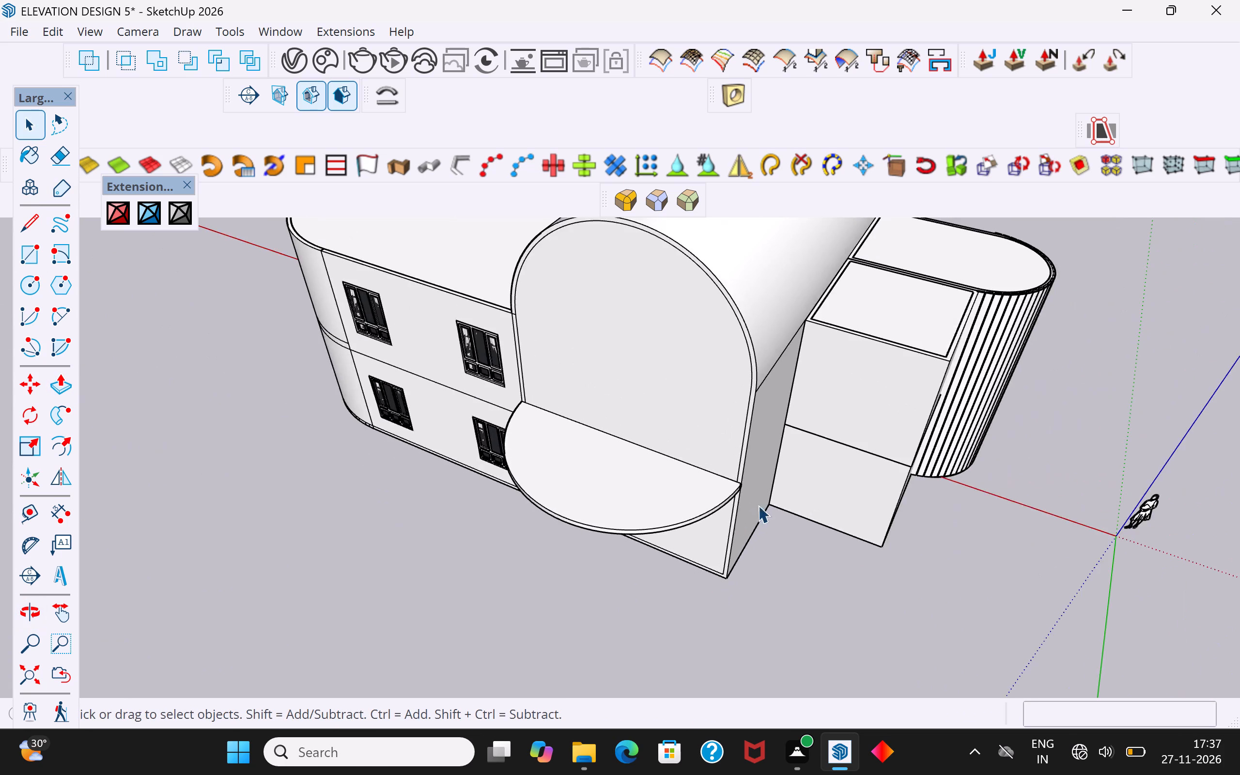
middle_drag(793, 538, 663, 502)
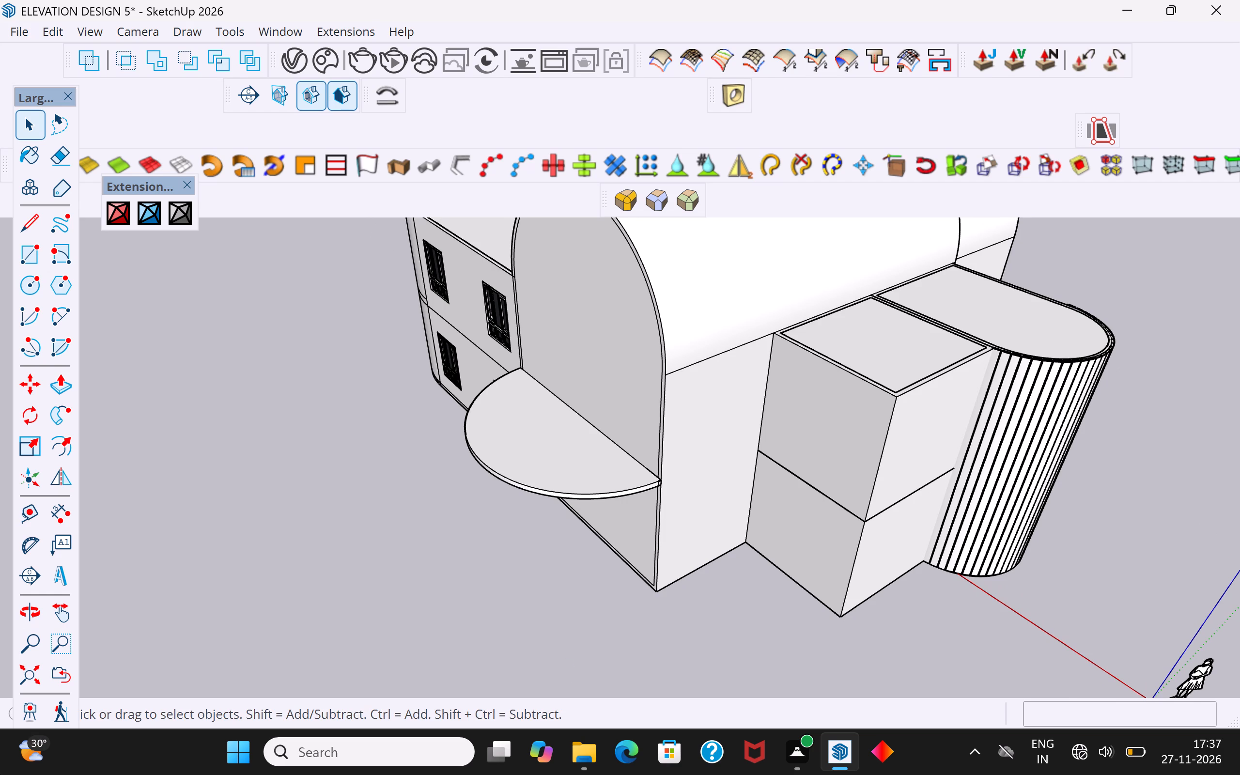
click(570, 468)
middle_drag(599, 476, 609, 347)
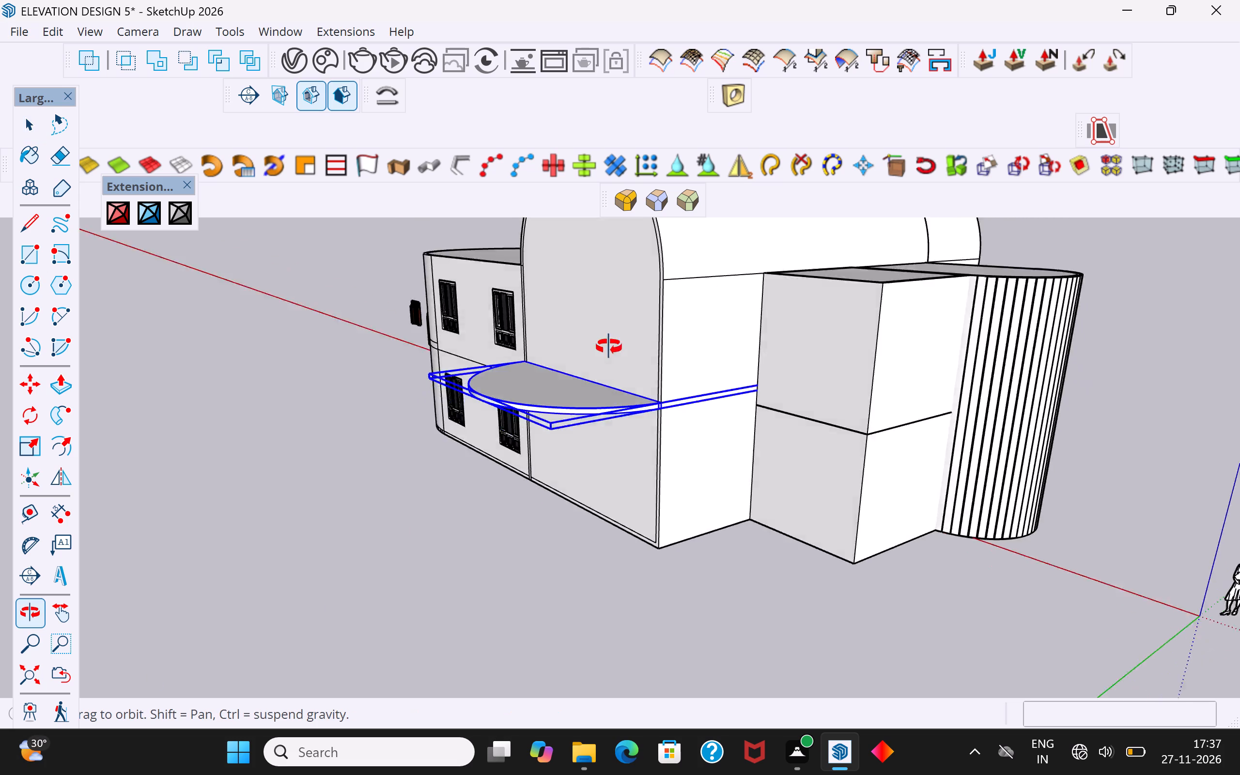
middle_drag(609, 347, 646, 346)
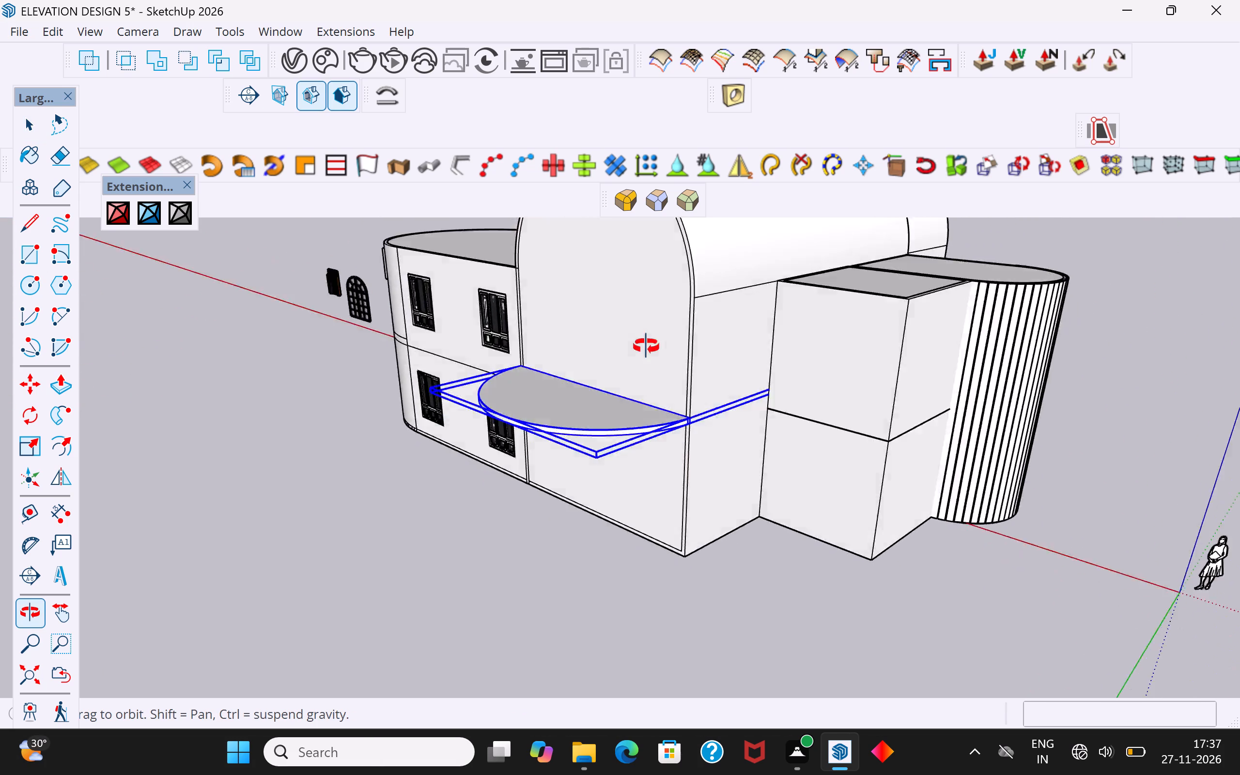
middle_drag(646, 346, 533, 655)
scroll(568, 459, down, 4)
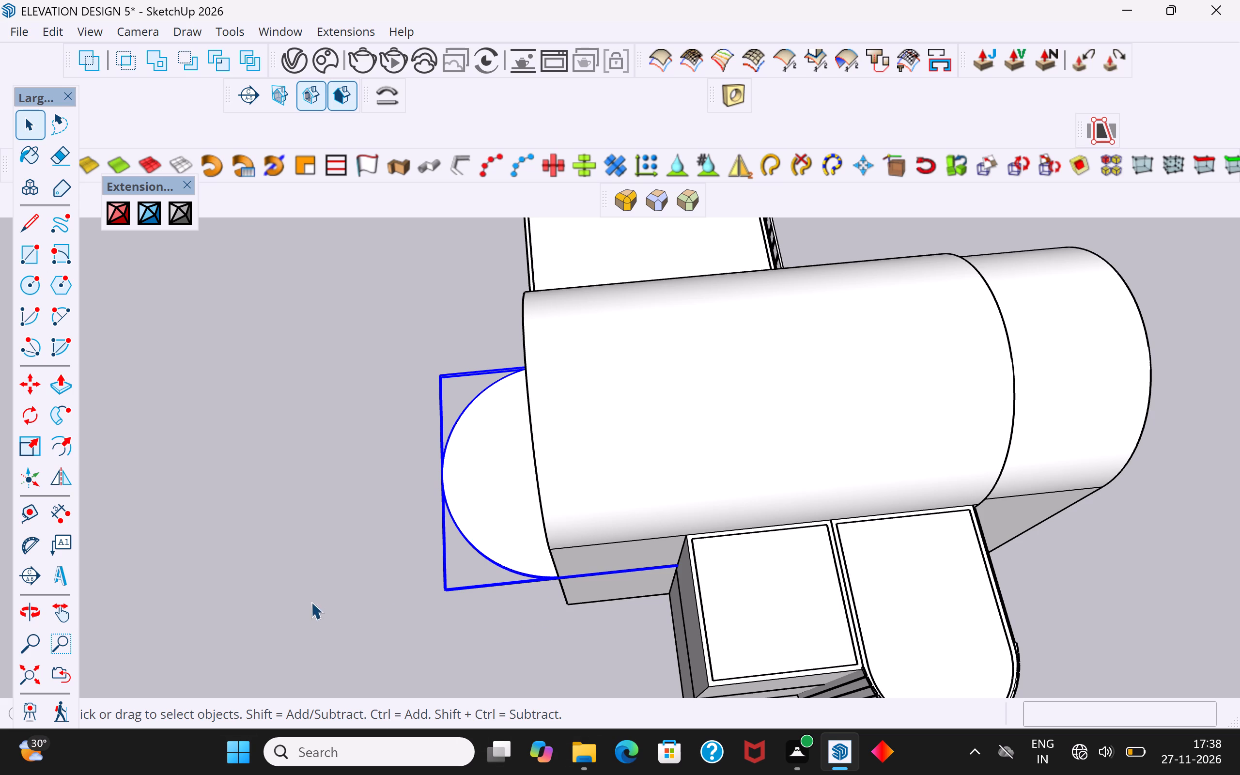
click(304, 563)
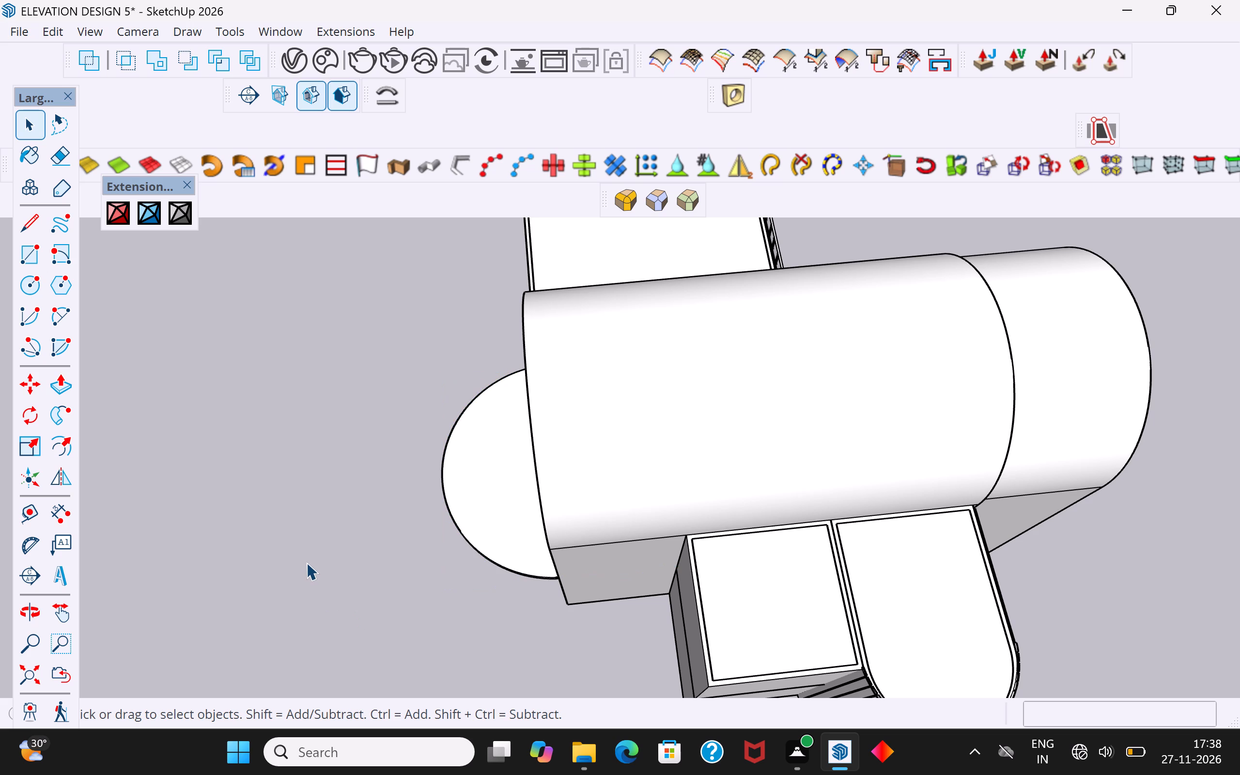
scroll(412, 604, down, 6)
middle_drag(421, 609, 562, 405)
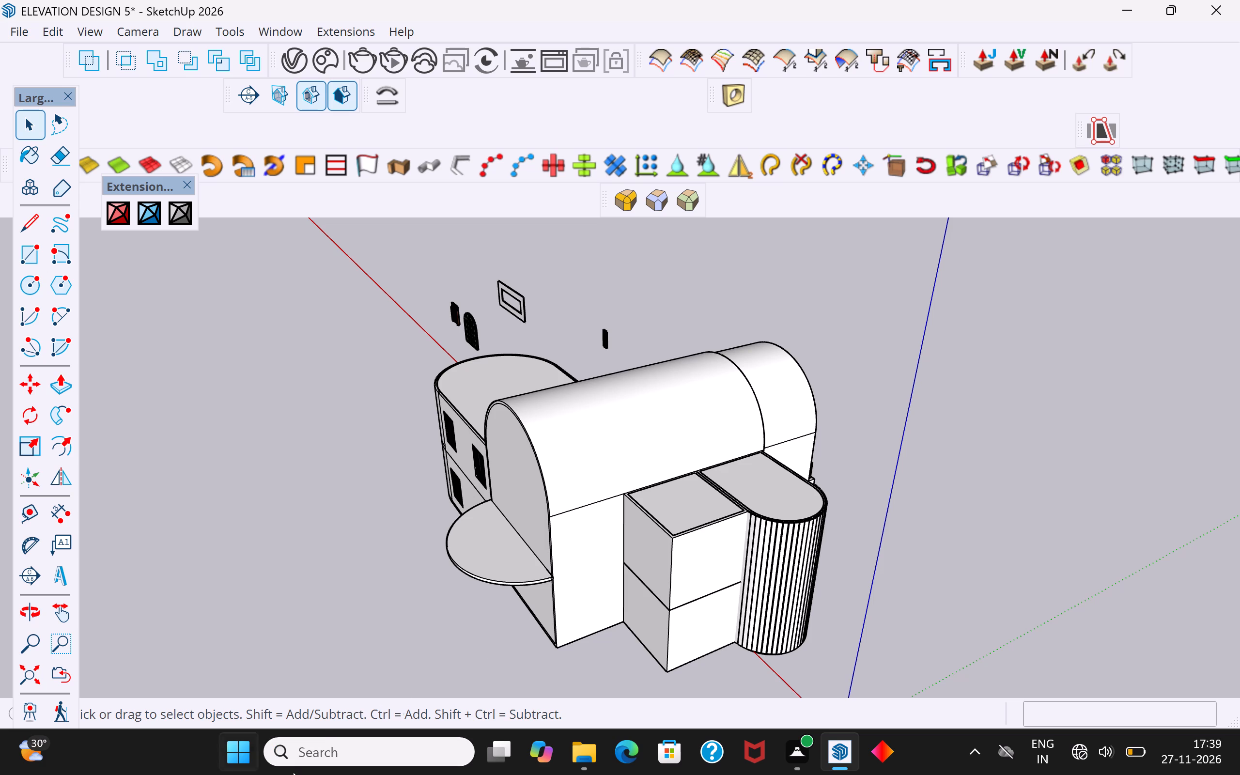
Inside the slab group, offset the half-round top face's outline inward about 8 1/2", and close the group.
scroll(471, 551, down, 6)
scroll(434, 566, down, 5)
middle_drag(449, 561, 460, 587)
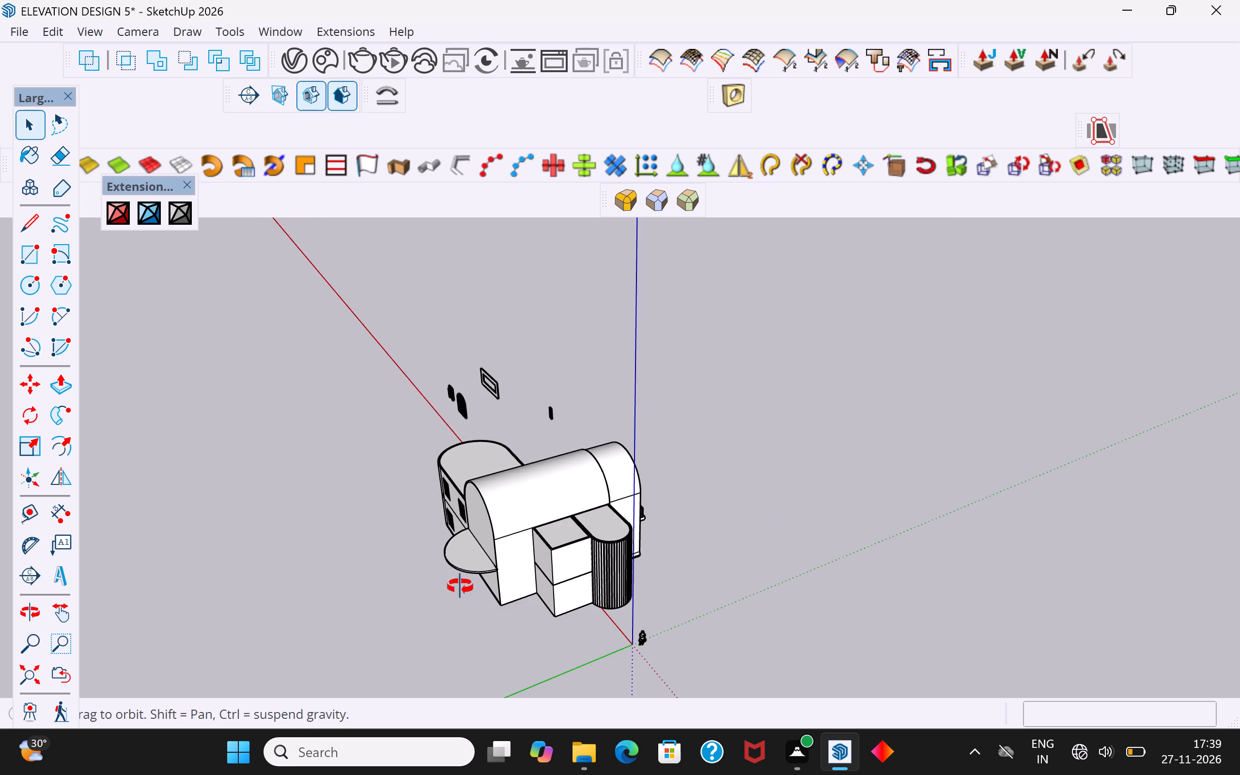
middle_drag(460, 587, 471, 624)
scroll(693, 774, up, 3)
scroll(503, 588, up, 6)
triple_click(483, 577)
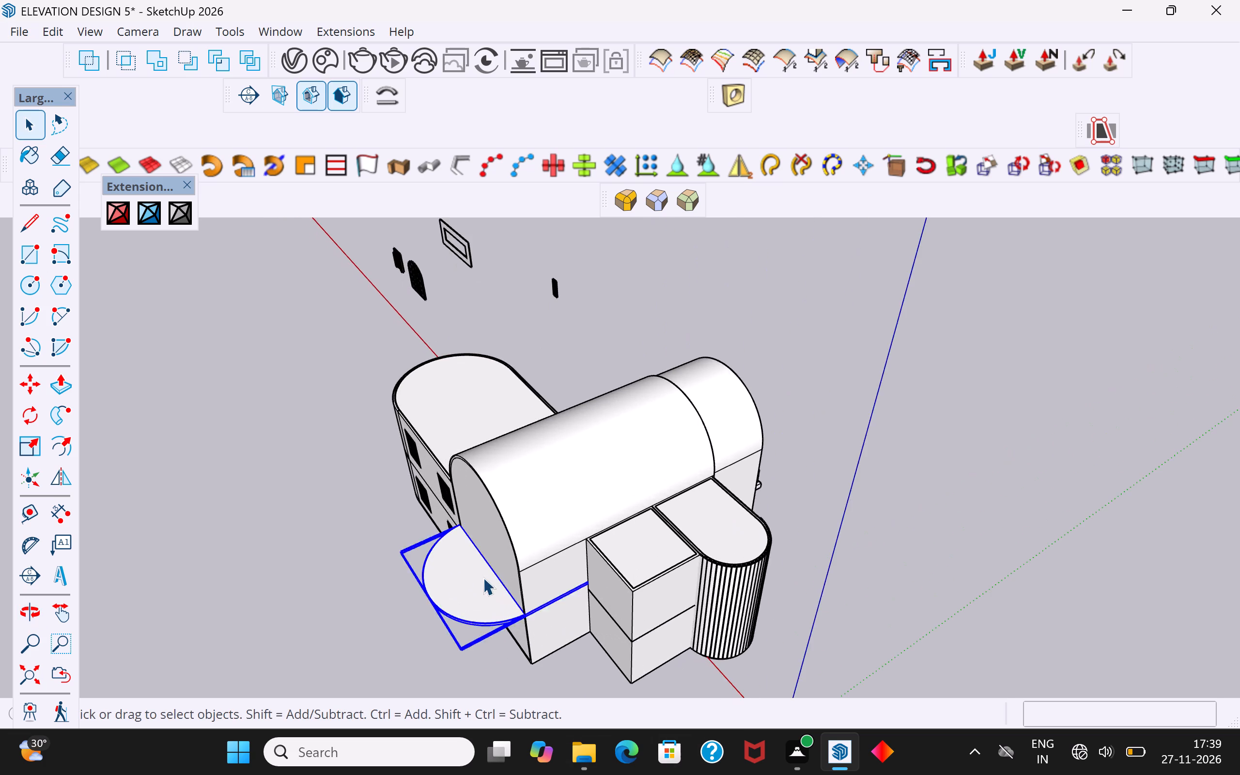
scroll(472, 562, up, 9)
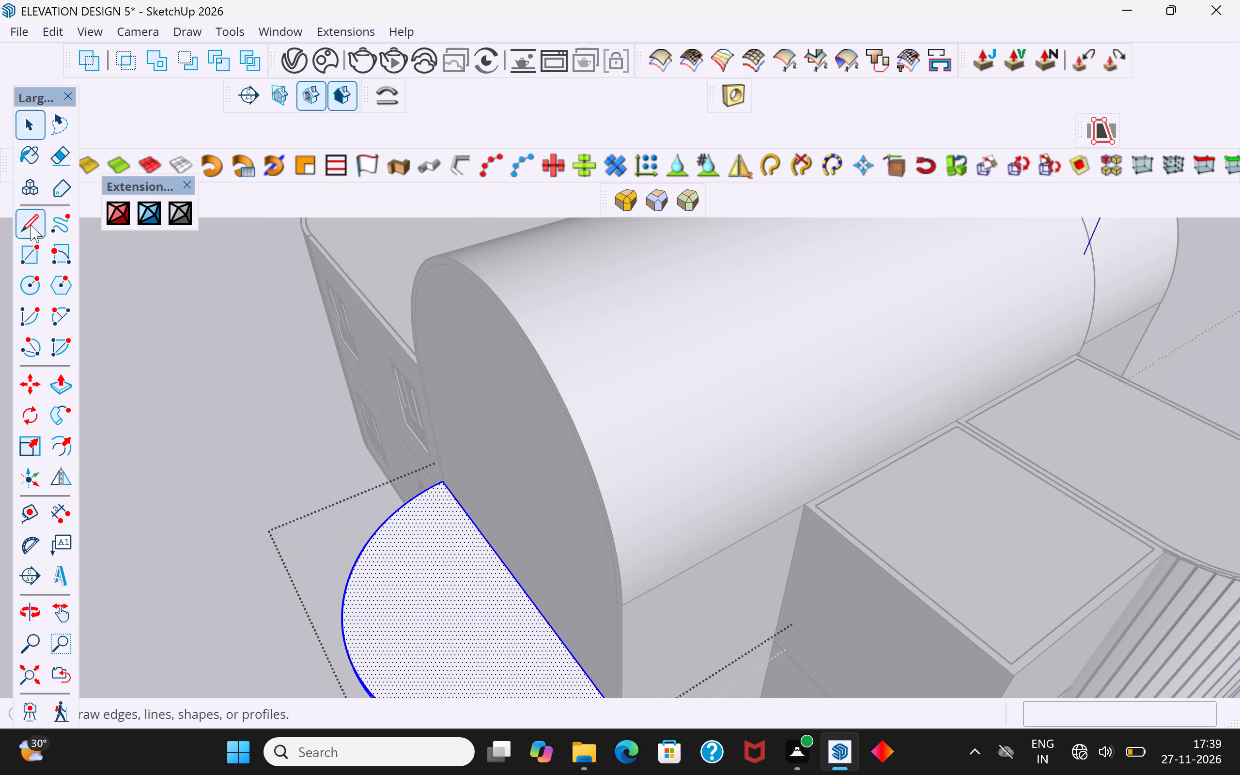
click(59, 446)
click(365, 555)
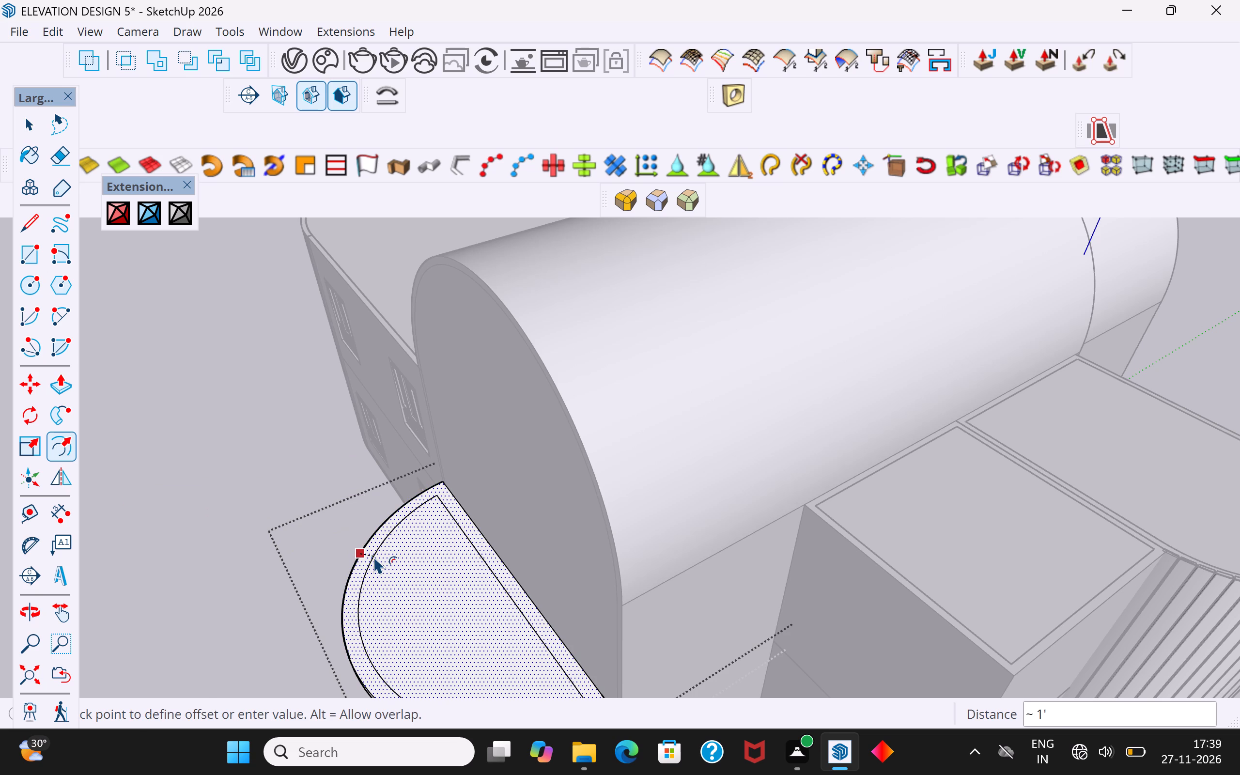
click(369, 557)
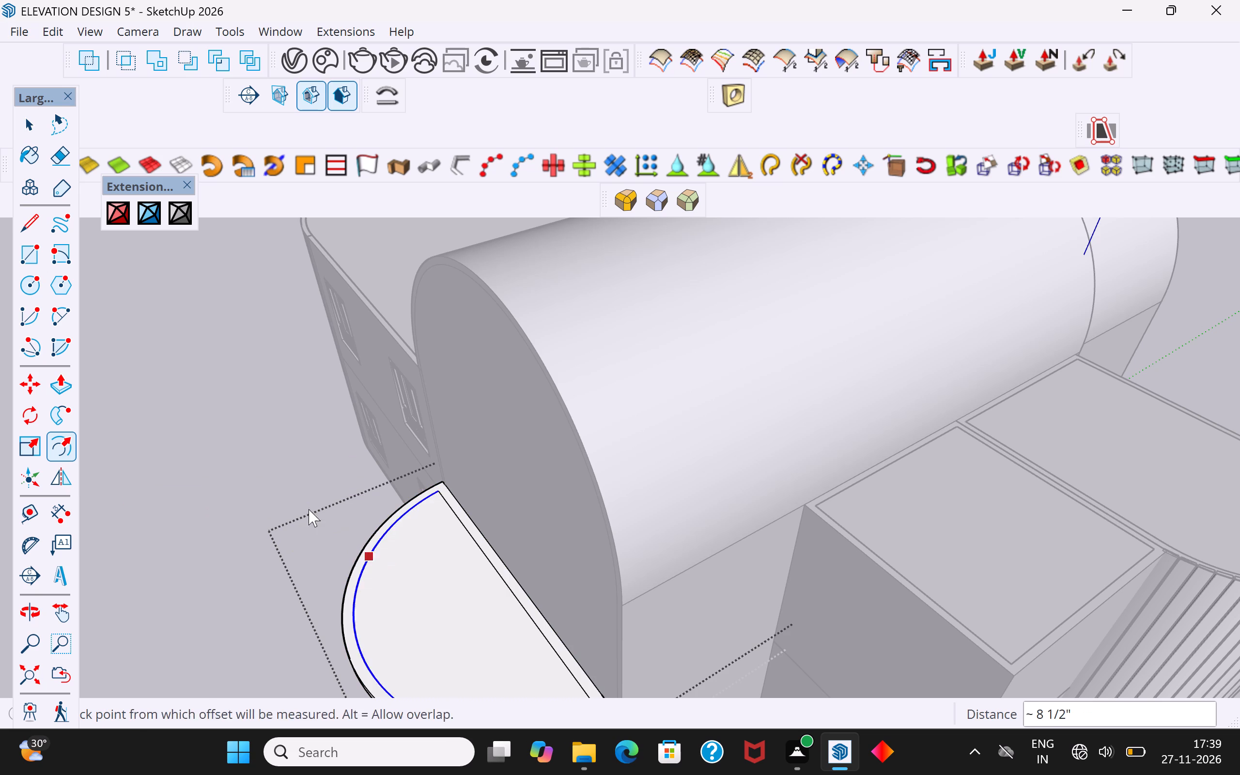
click(34, 131)
click(134, 346)
Inside the slab group, draw a line about 8 1/2" long from the inset outline's windowed-wing corner to the wall-side edge, and close the group.
scroll(434, 519, up, 3)
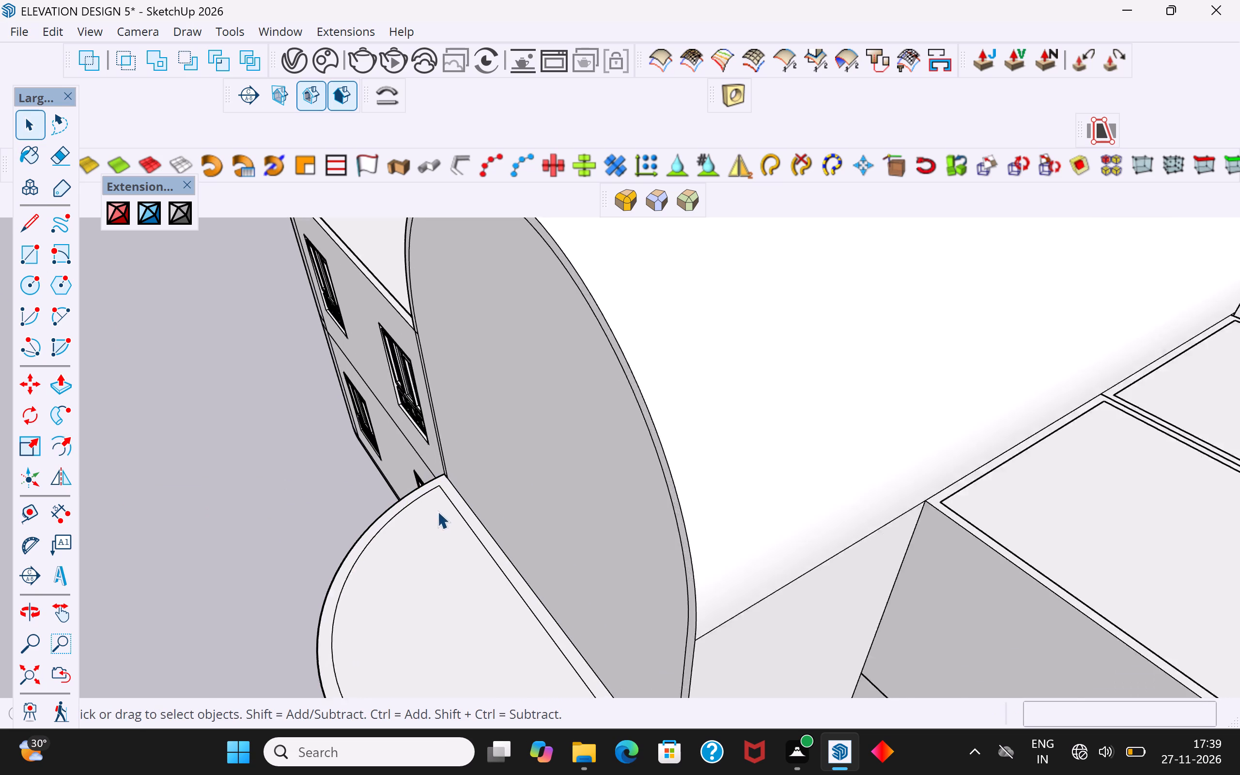
scroll(437, 511, up, 2)
middle_drag(438, 511, 475, 536)
scroll(478, 526, up, 5)
click(478, 525)
middle_drag(474, 546, 480, 573)
double_click(487, 564)
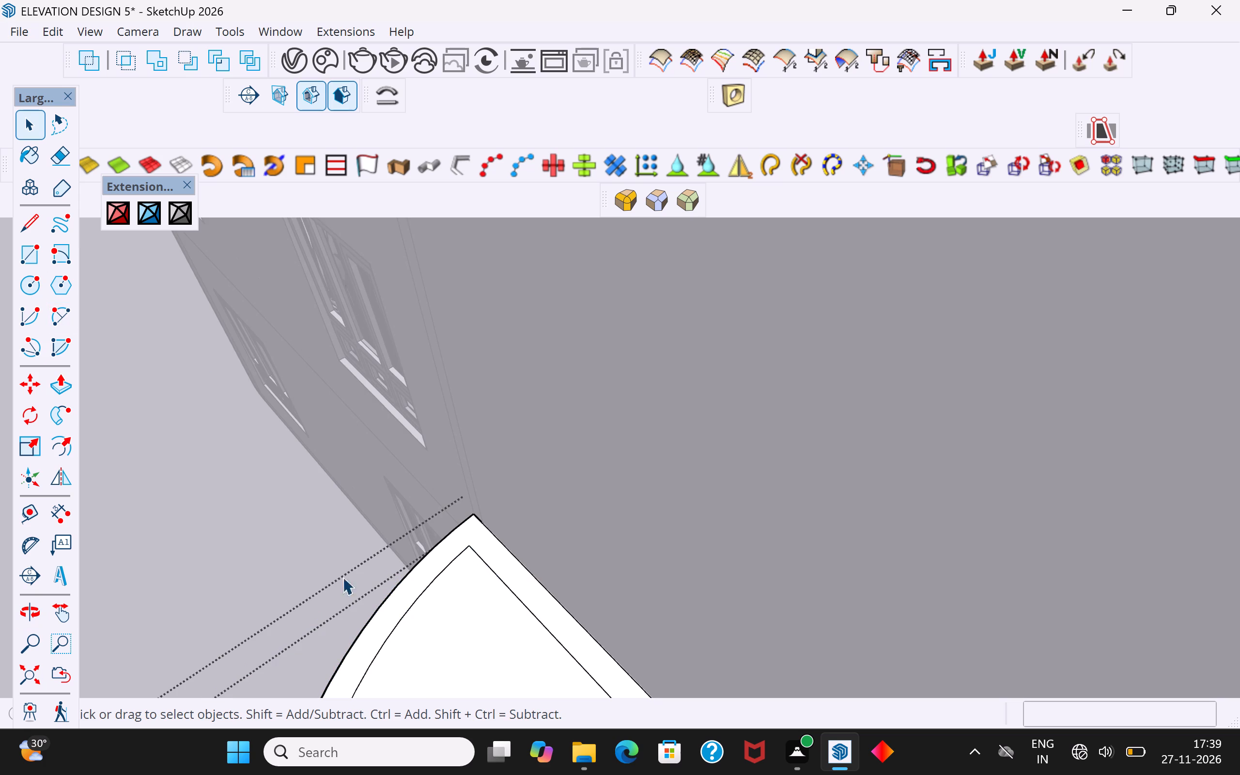
triple_click(467, 613)
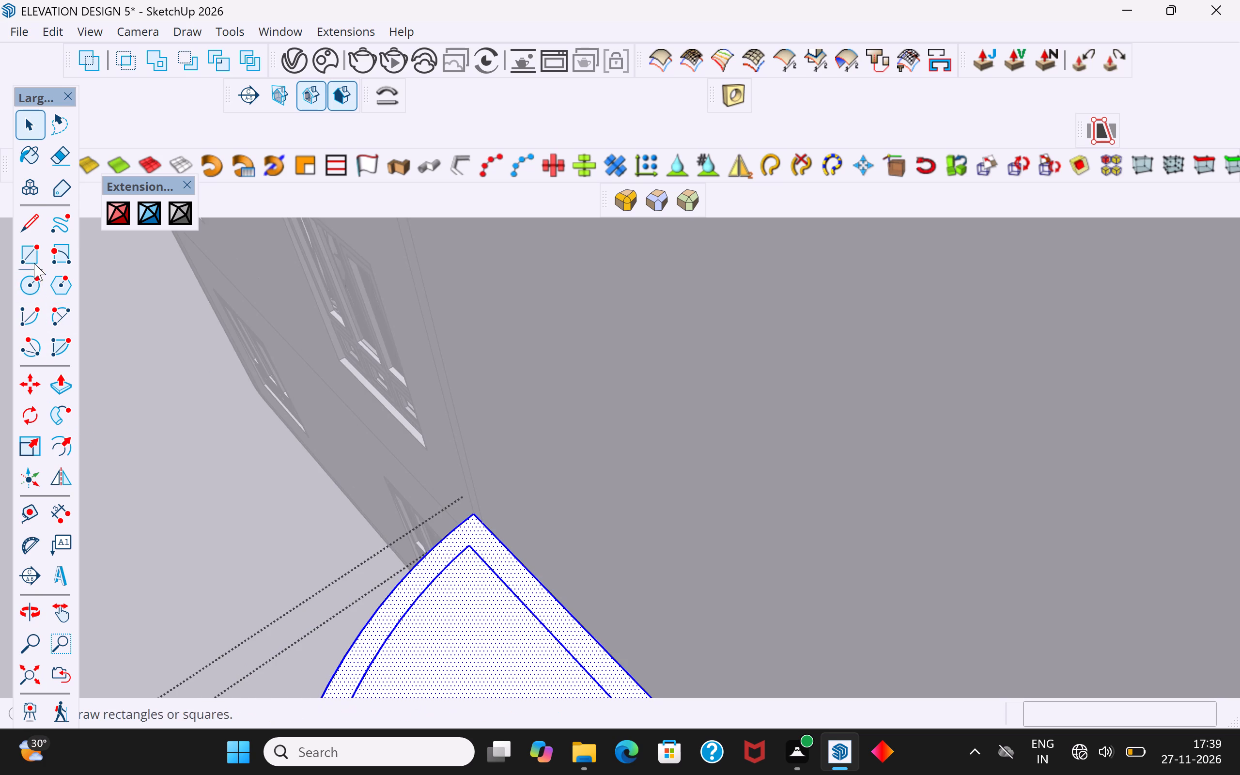
click(29, 230)
scroll(434, 554, up, 6)
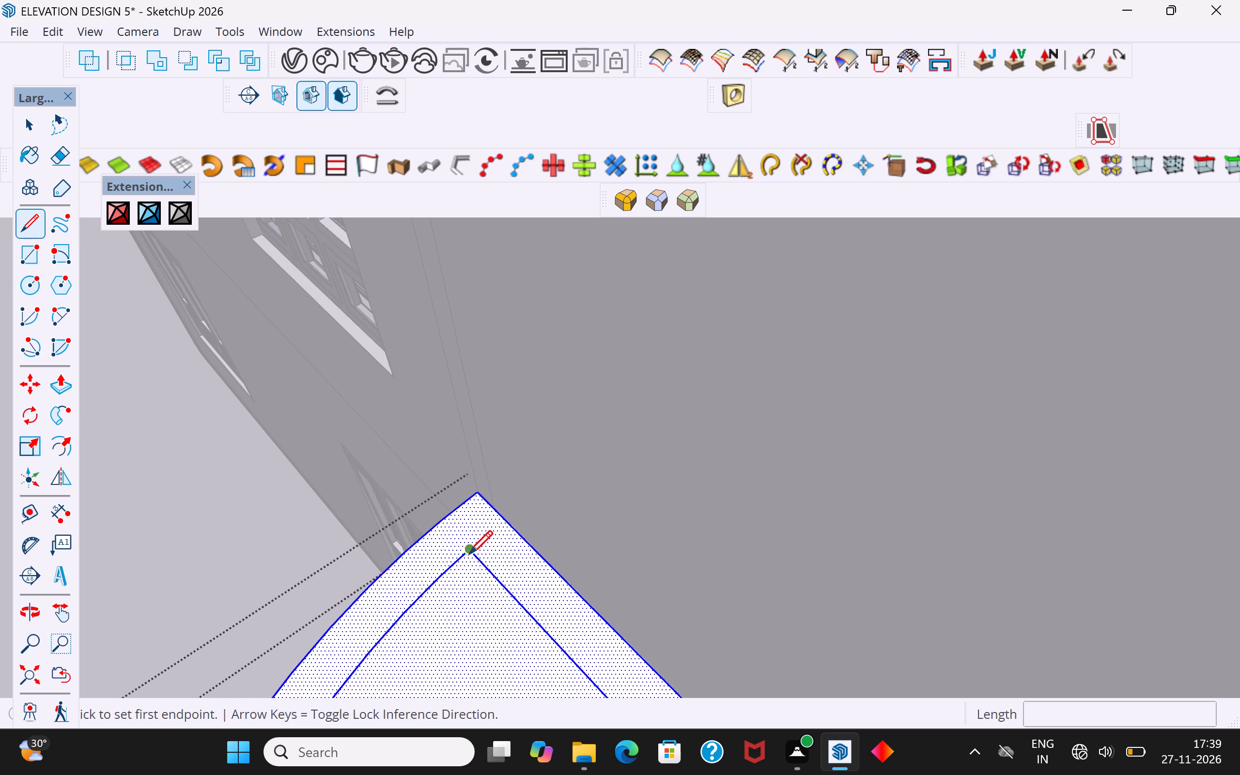
click(469, 556)
click(510, 522)
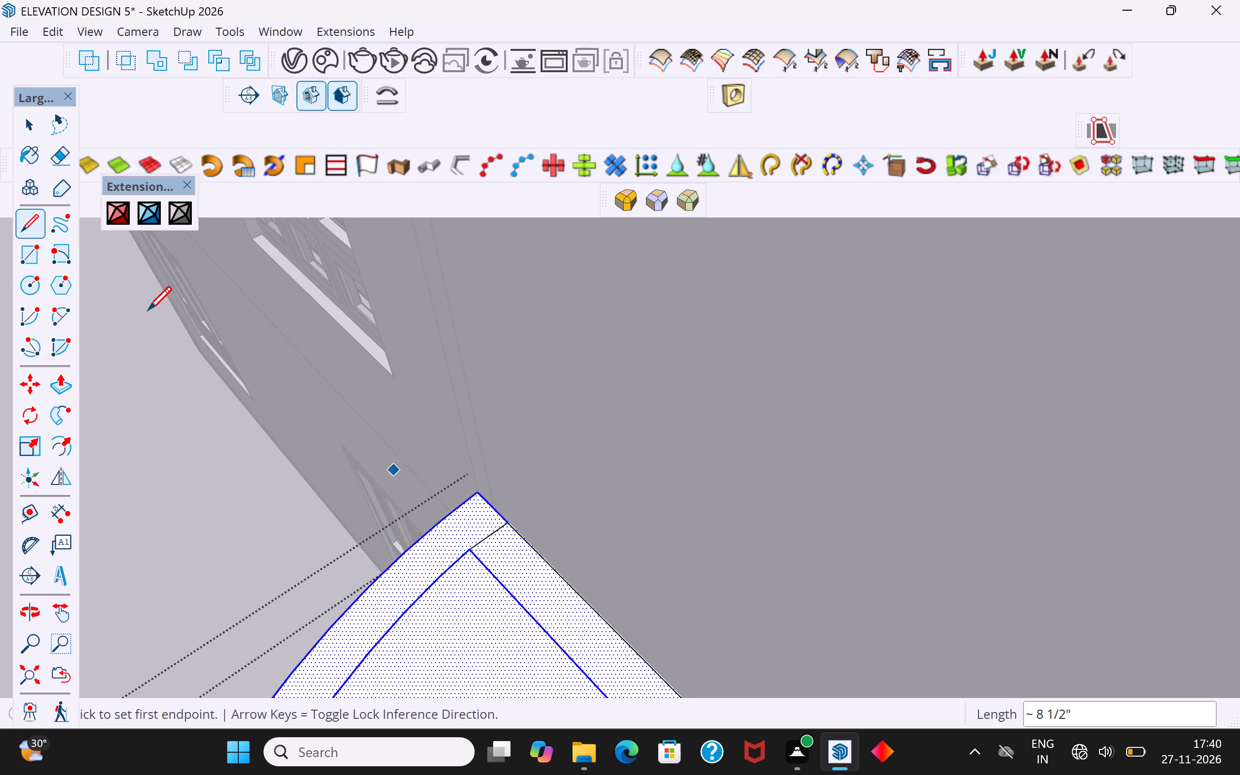
click(29, 123)
click(201, 443)
Inside the slab group, draw a line about 8 1/2" long from the inset outline's corner farthest from the windowed wing to the wall-side edge, and close the group.
scroll(249, 426, down, 11)
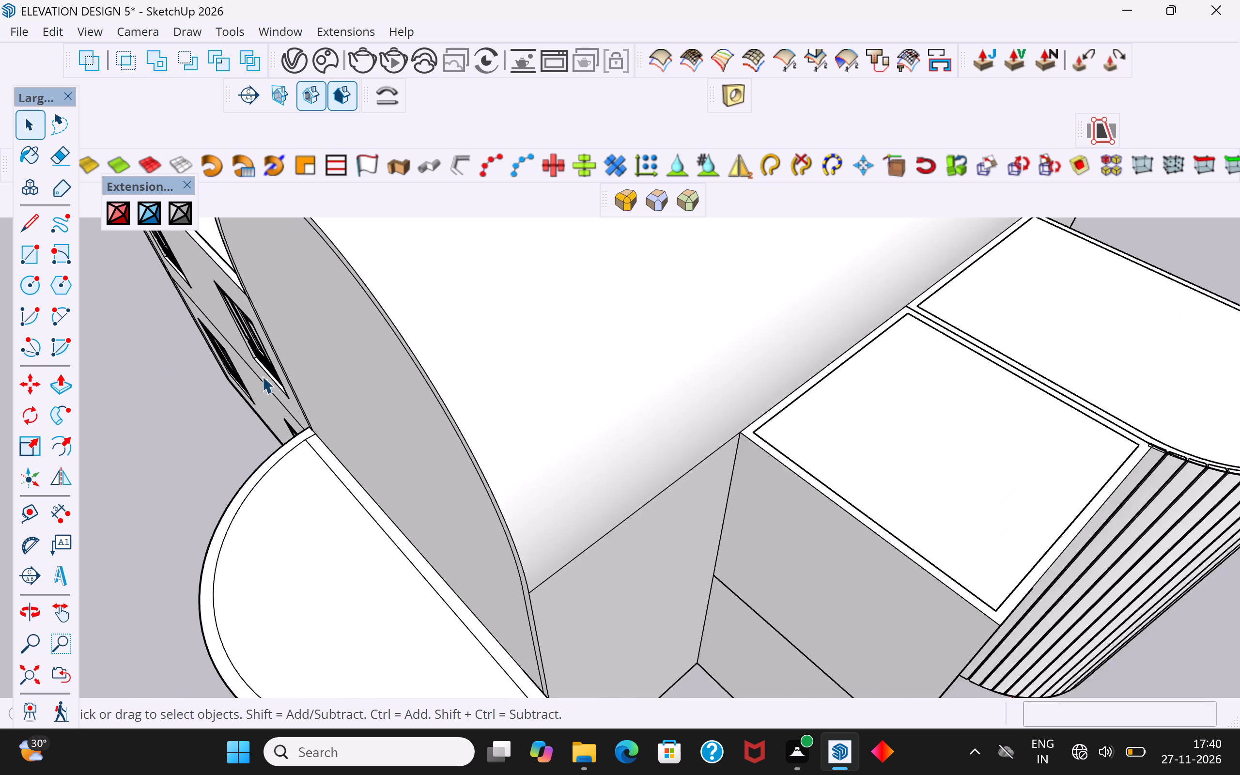
middle_drag(350, 524, 758, 489)
drag(901, 594, 905, 590)
double_click(906, 589)
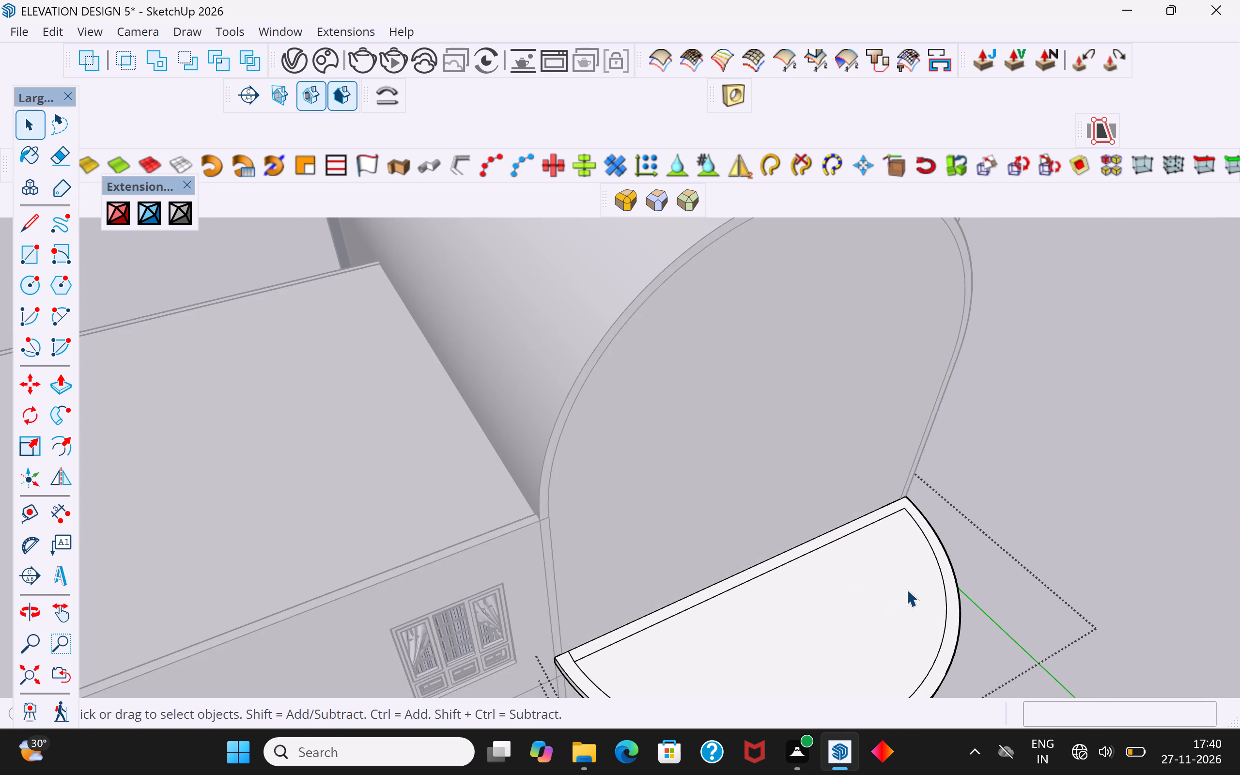
triple_click(900, 568)
scroll(914, 521, up, 15)
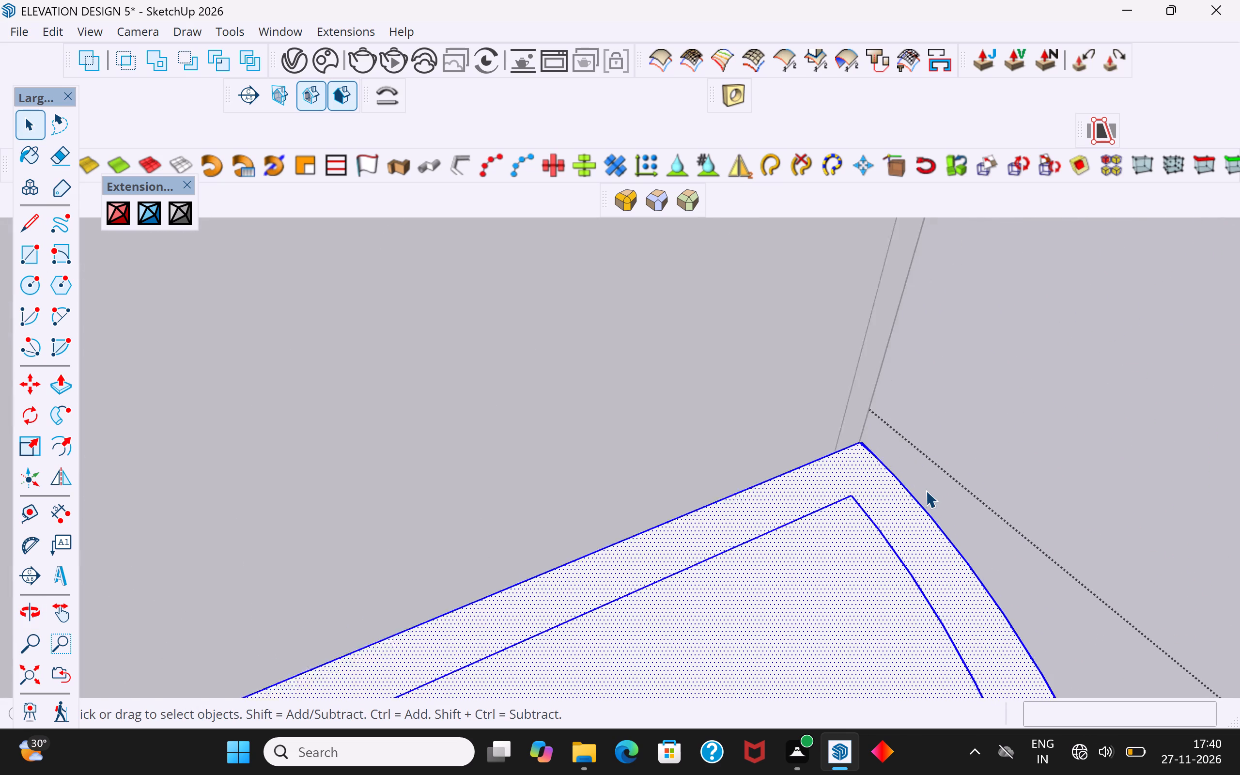
scroll(926, 490, down, 1)
scroll(926, 490, up, 4)
click(31, 223)
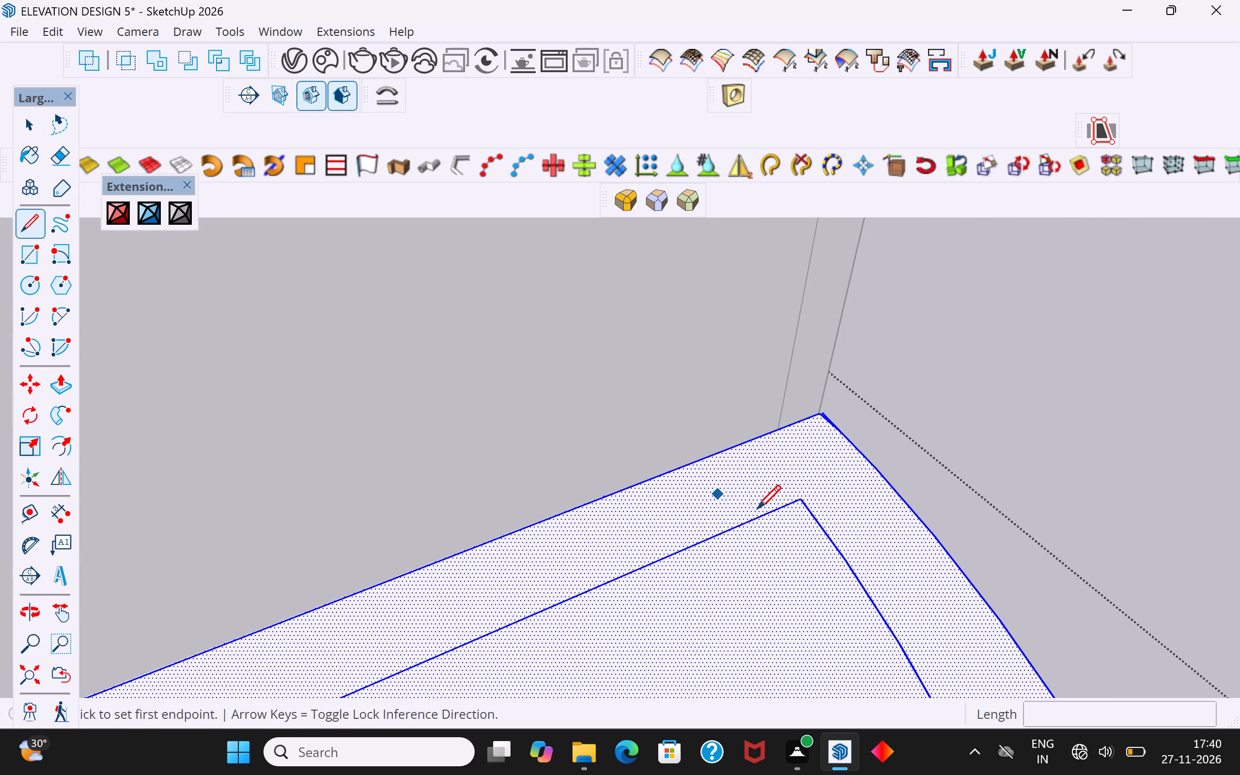
click(800, 503)
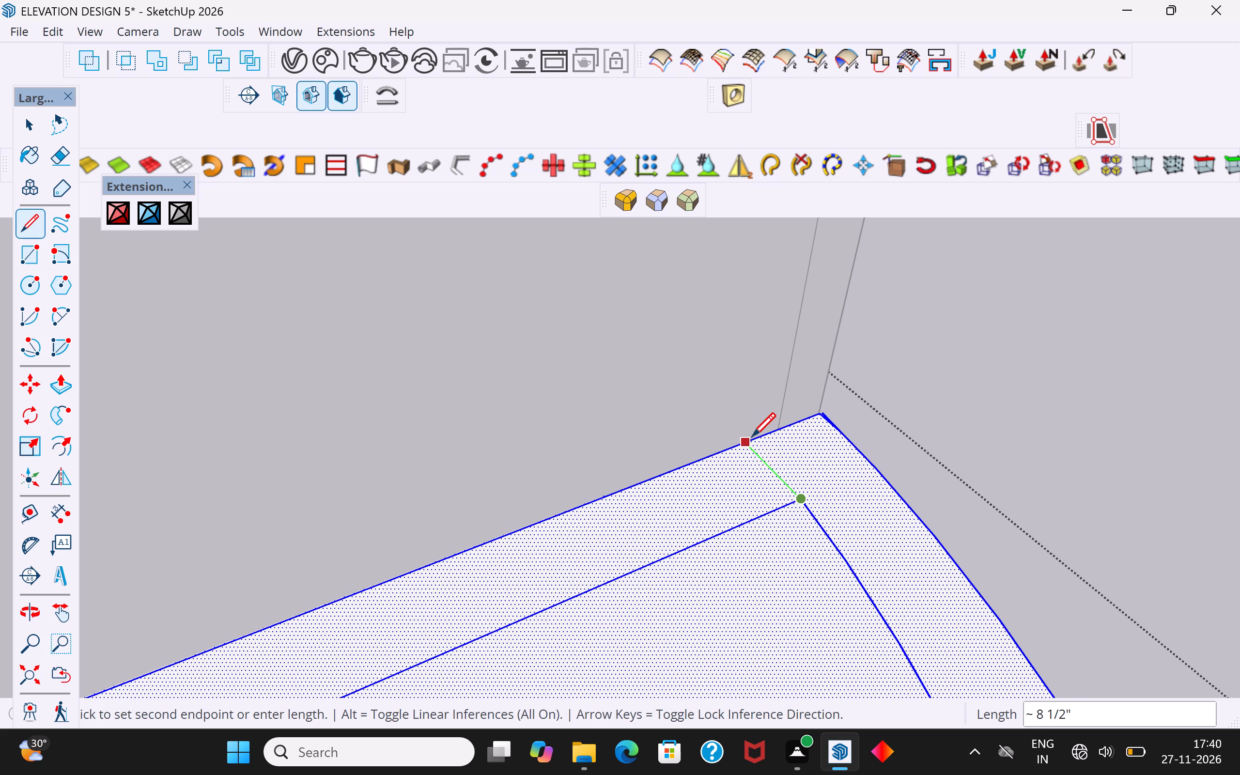
click(747, 443)
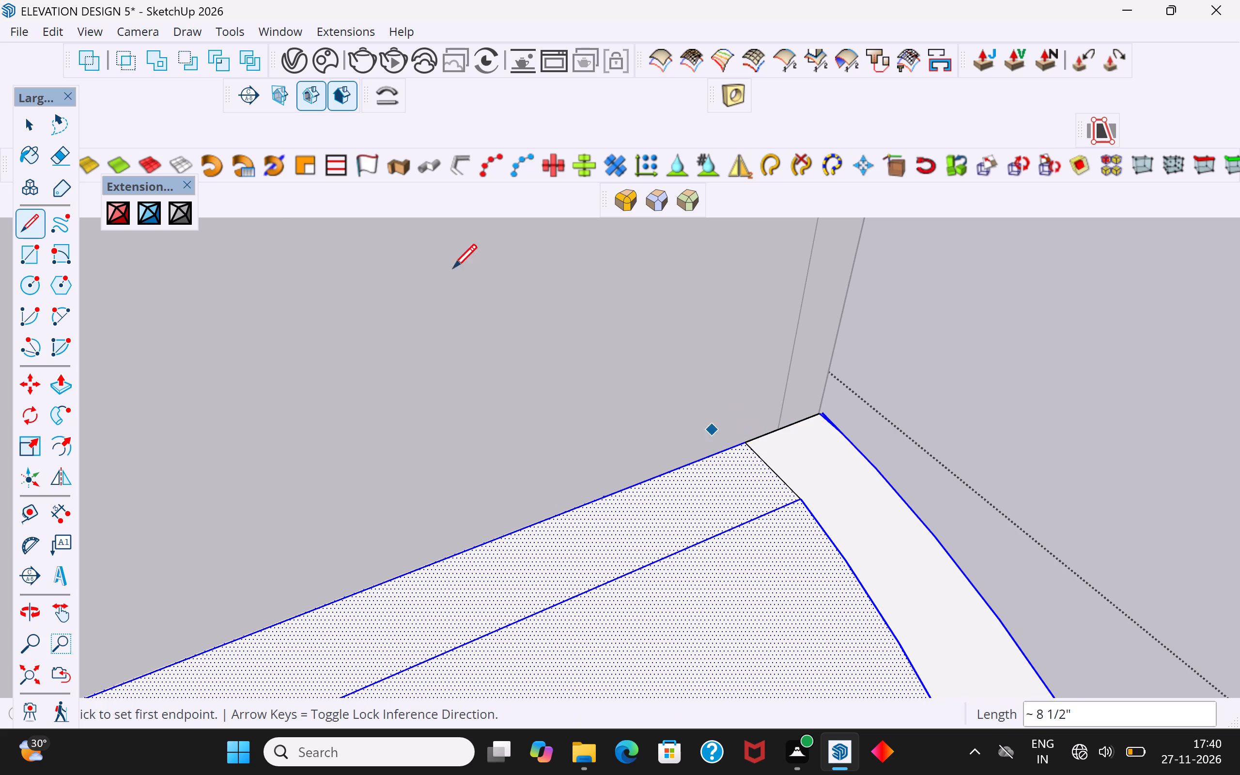
click(21, 124)
click(1042, 357)
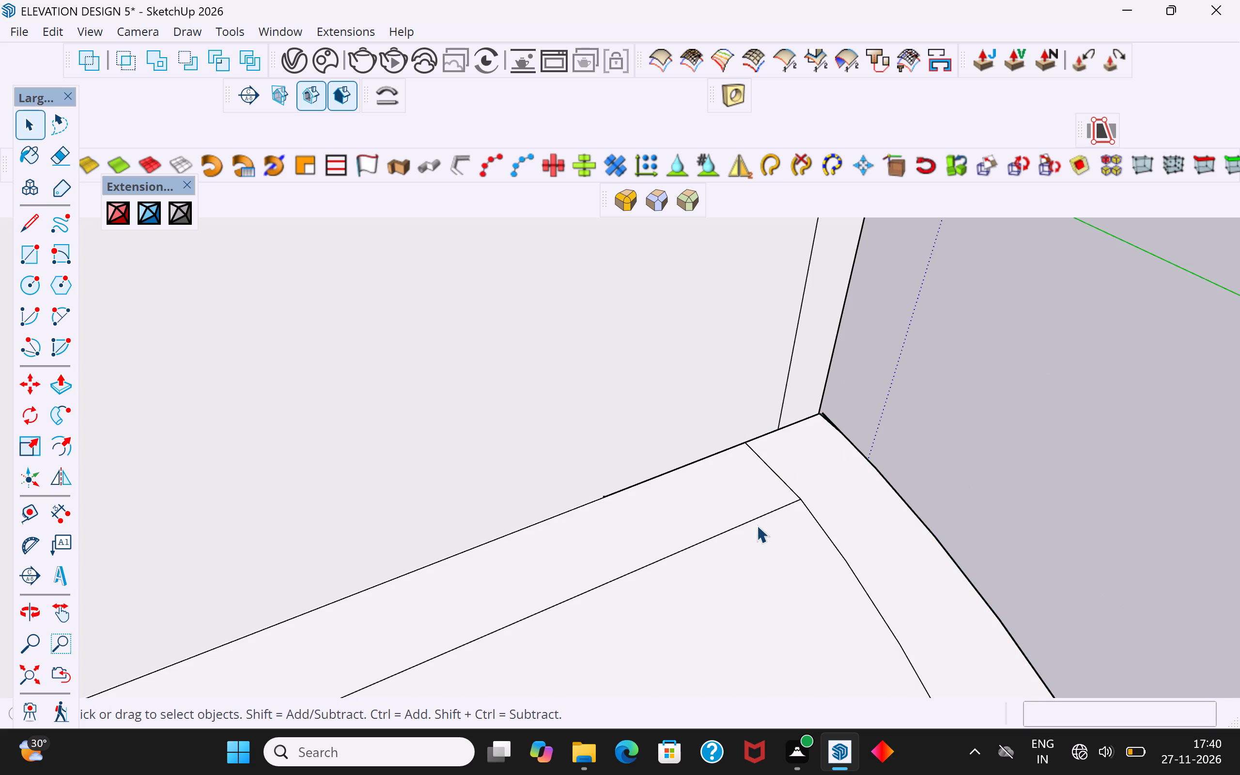
Reopen the slab group, delete the inset outline's straight line along the rear wall, and close the group.
click(757, 520)
double_click(757, 520)
click(759, 515)
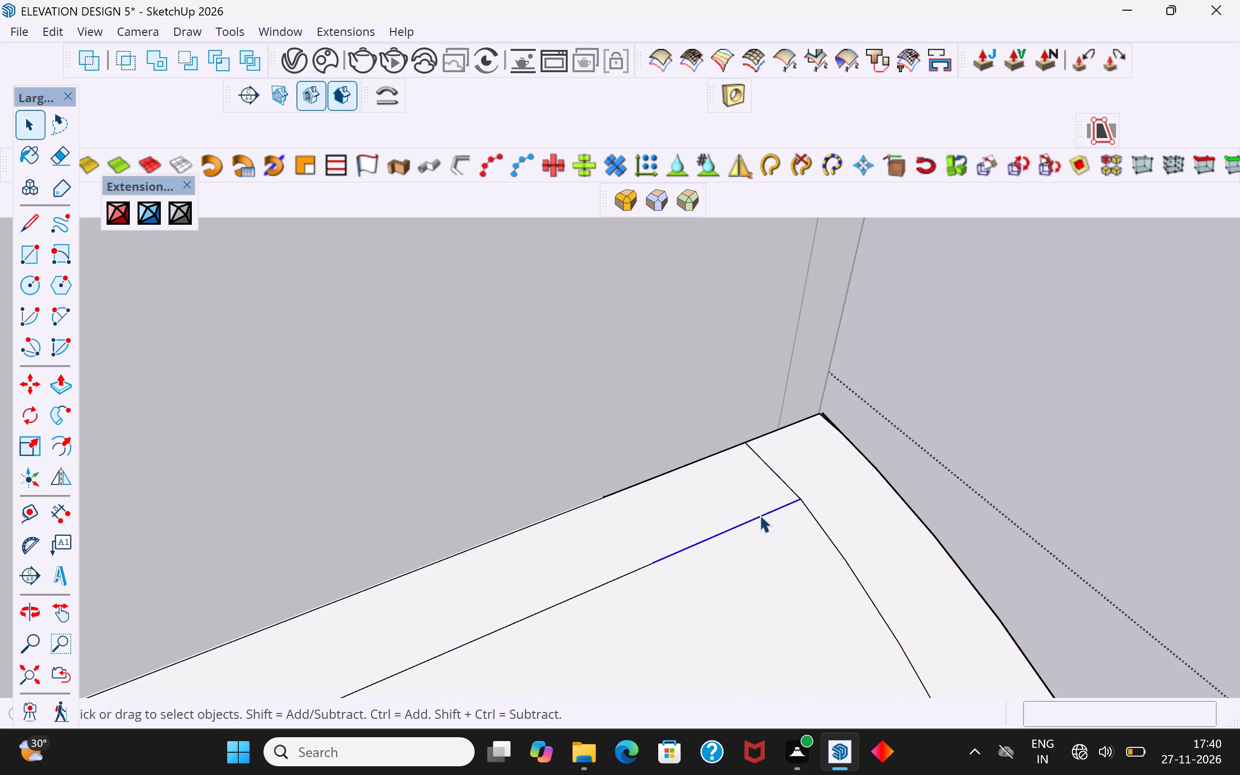
key(Delete)
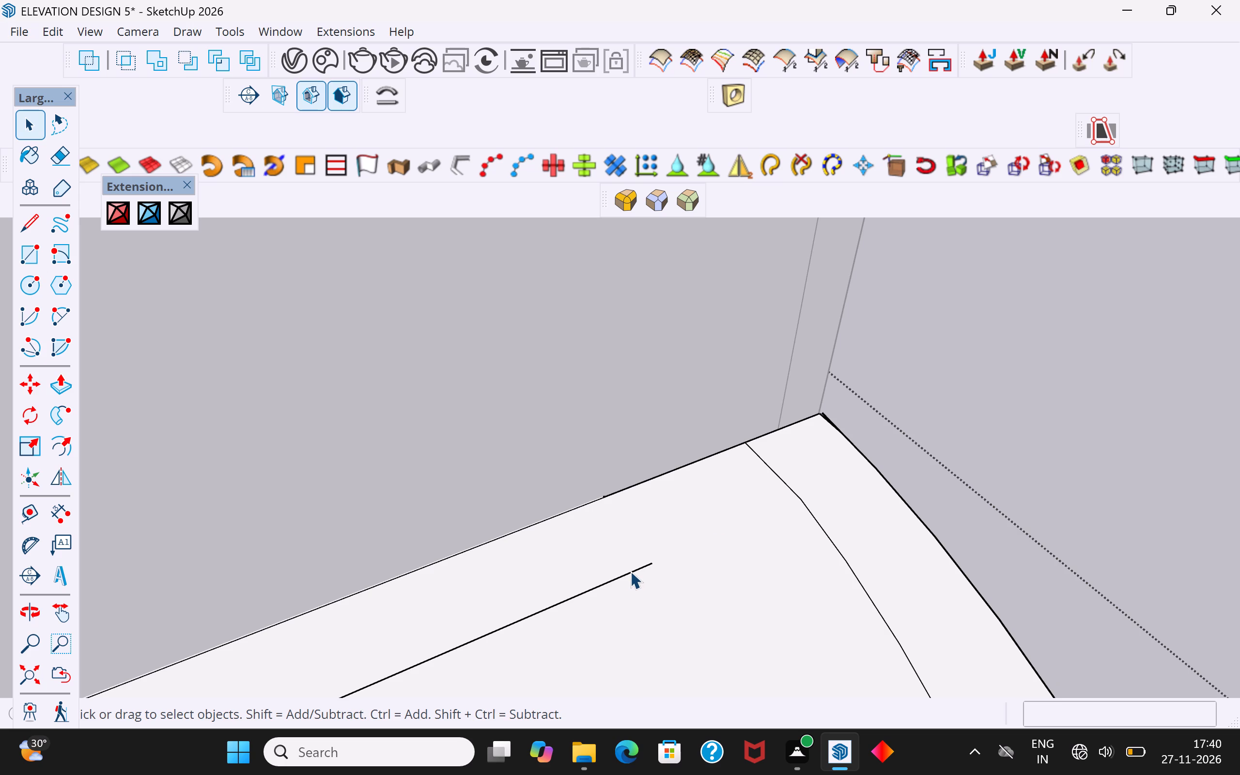
click(630, 571)
key(Delete)
scroll(640, 576, down, 7)
scroll(640, 575, up, 1)
scroll(643, 564, down, 12)
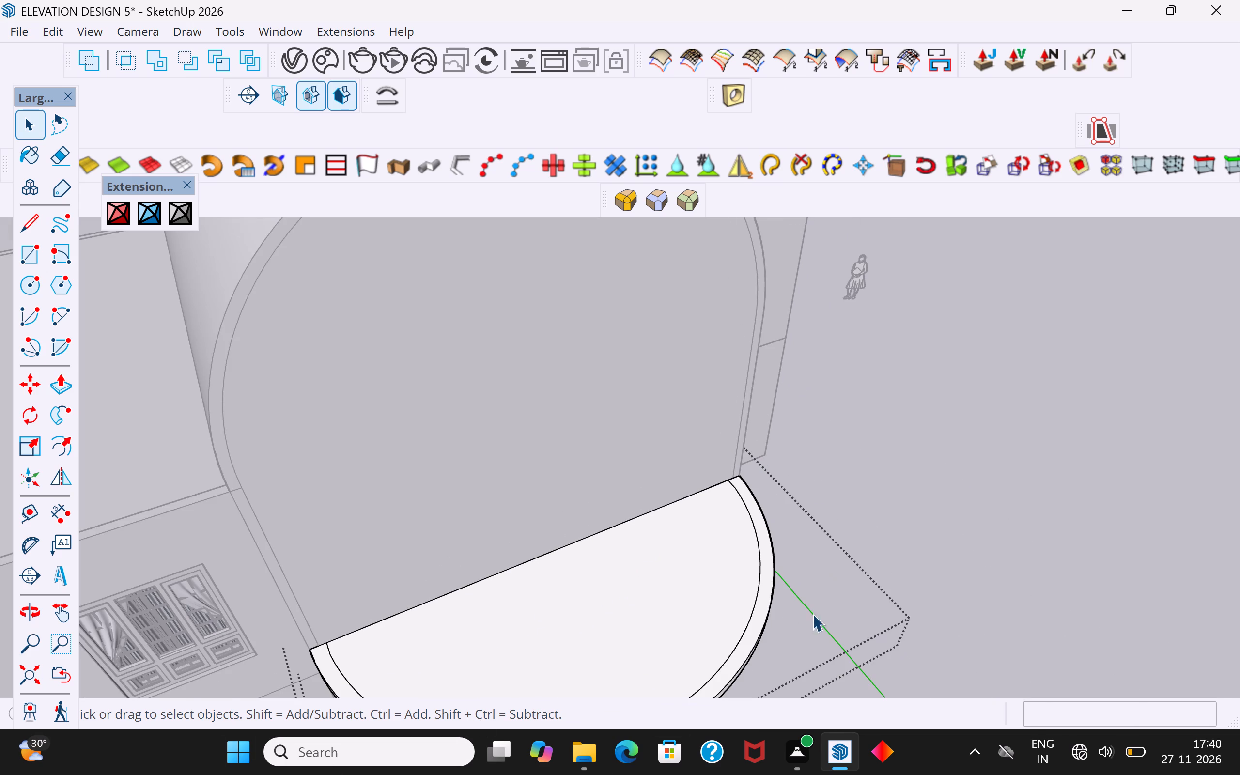
click(918, 551)
Examine the whole house from the front, the entrance porch, the rounded wing's side and the rear.
scroll(745, 474, down, 14)
middle_drag(827, 514, 311, 309)
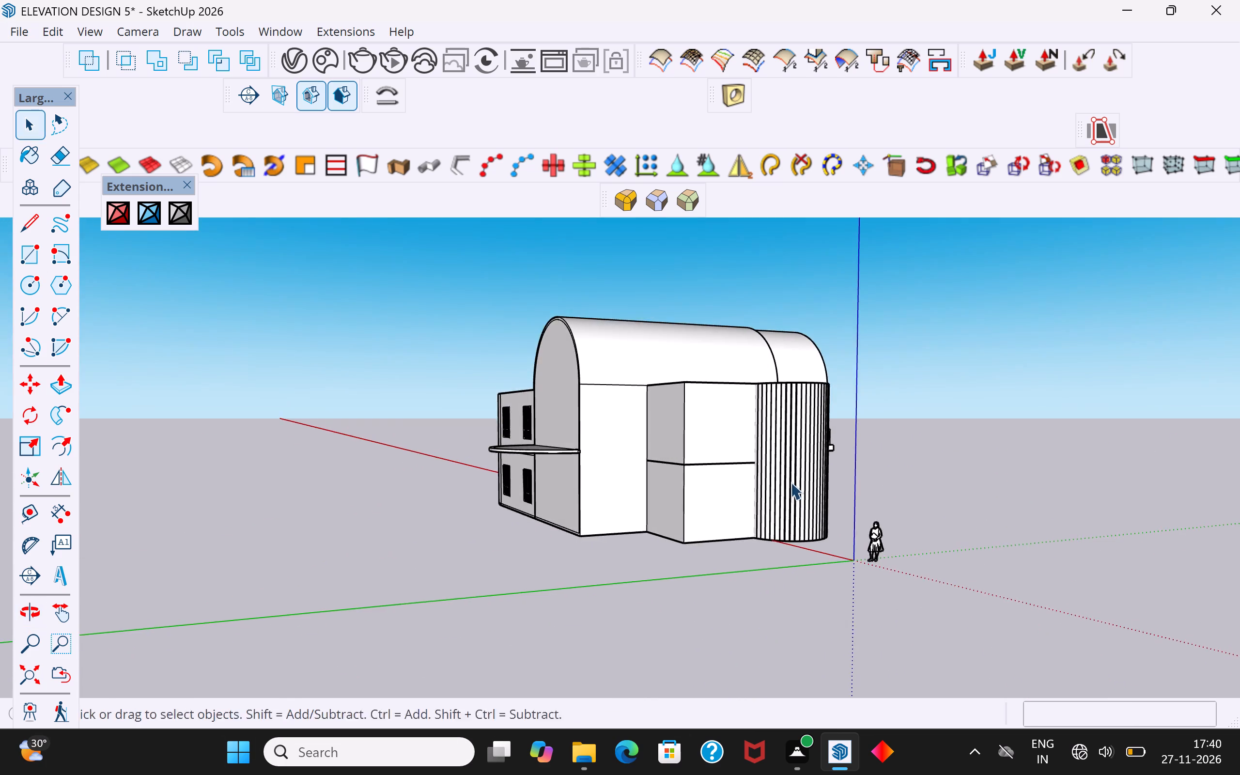
middle_drag(782, 480, 210, 495)
scroll(655, 544, up, 2)
middle_drag(684, 567, 662, 634)
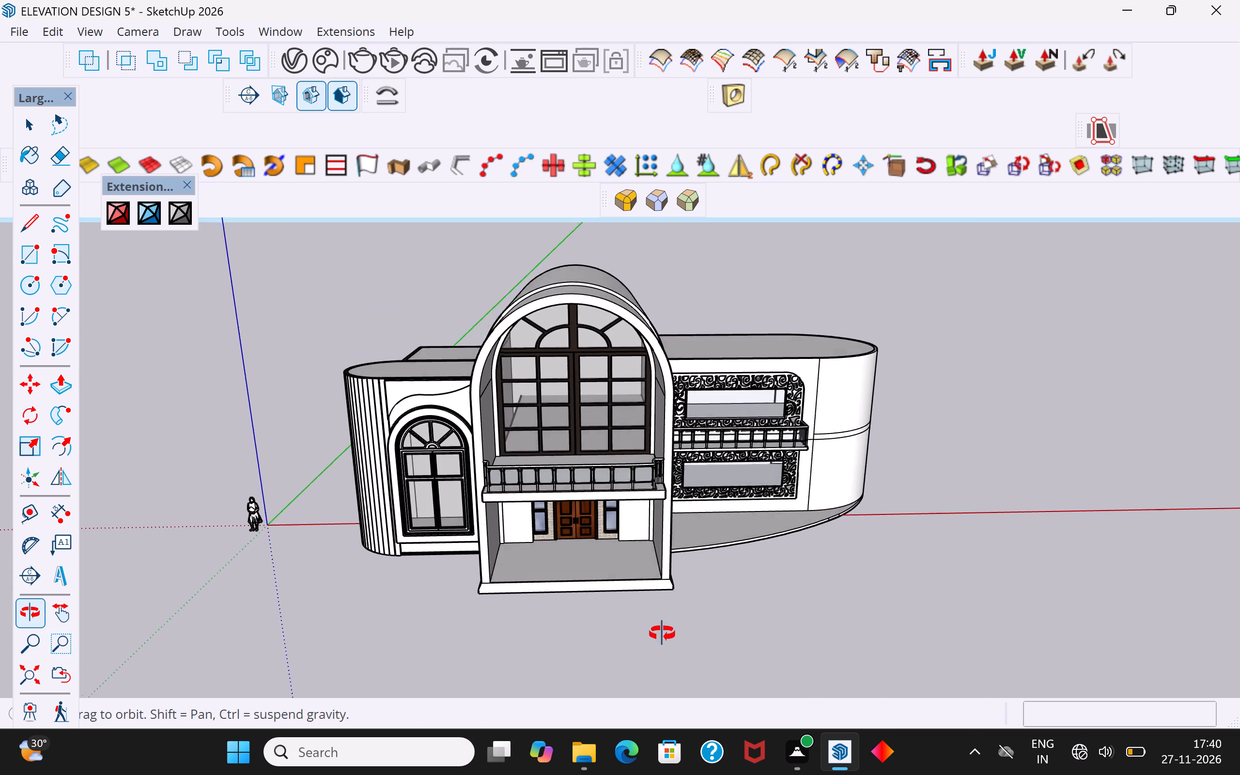
middle_drag(662, 634, 650, 611)
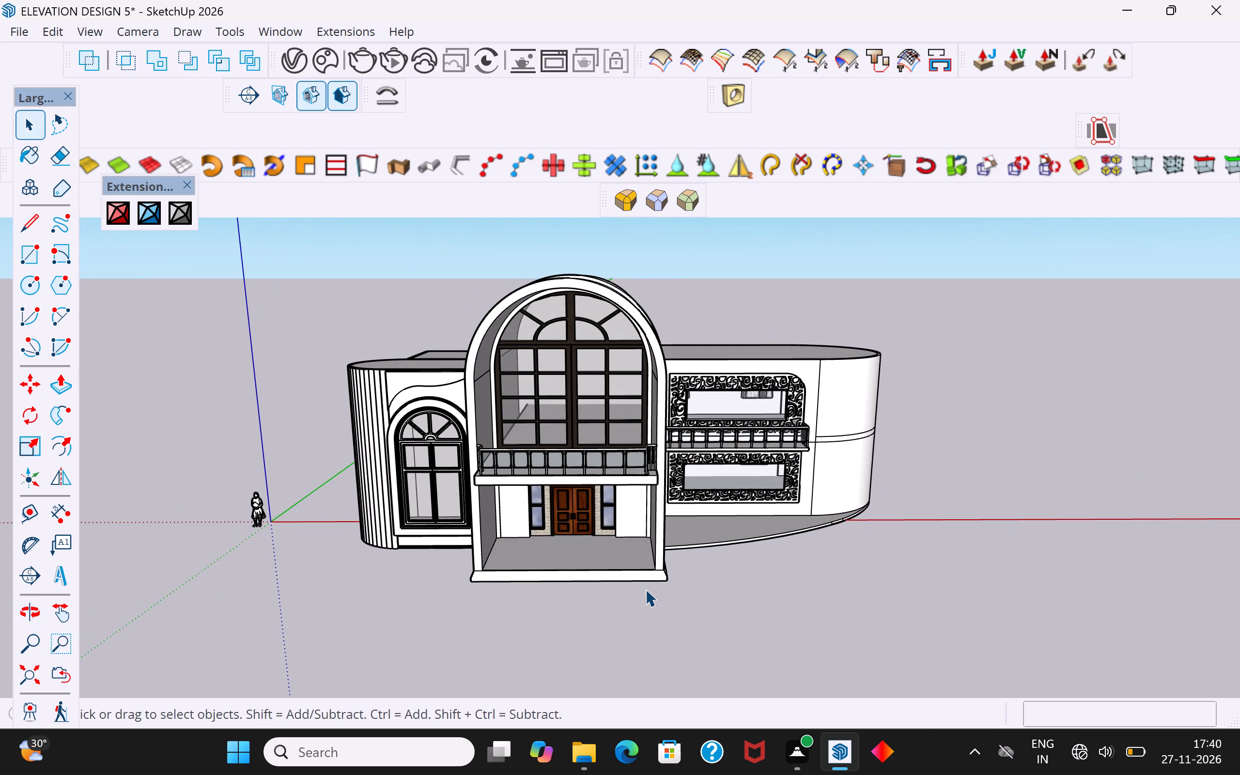
scroll(645, 584, up, 8)
middle_drag(659, 593, 705, 607)
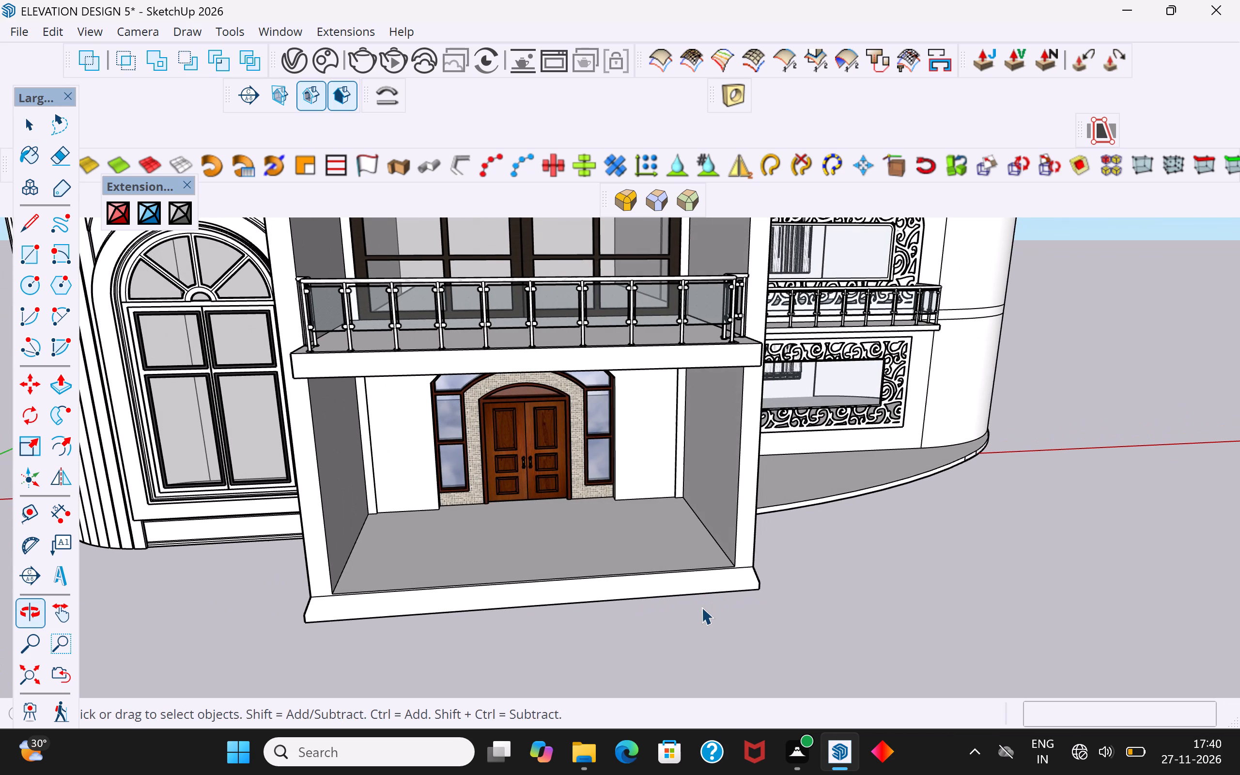
middle_drag(702, 605, 774, 606)
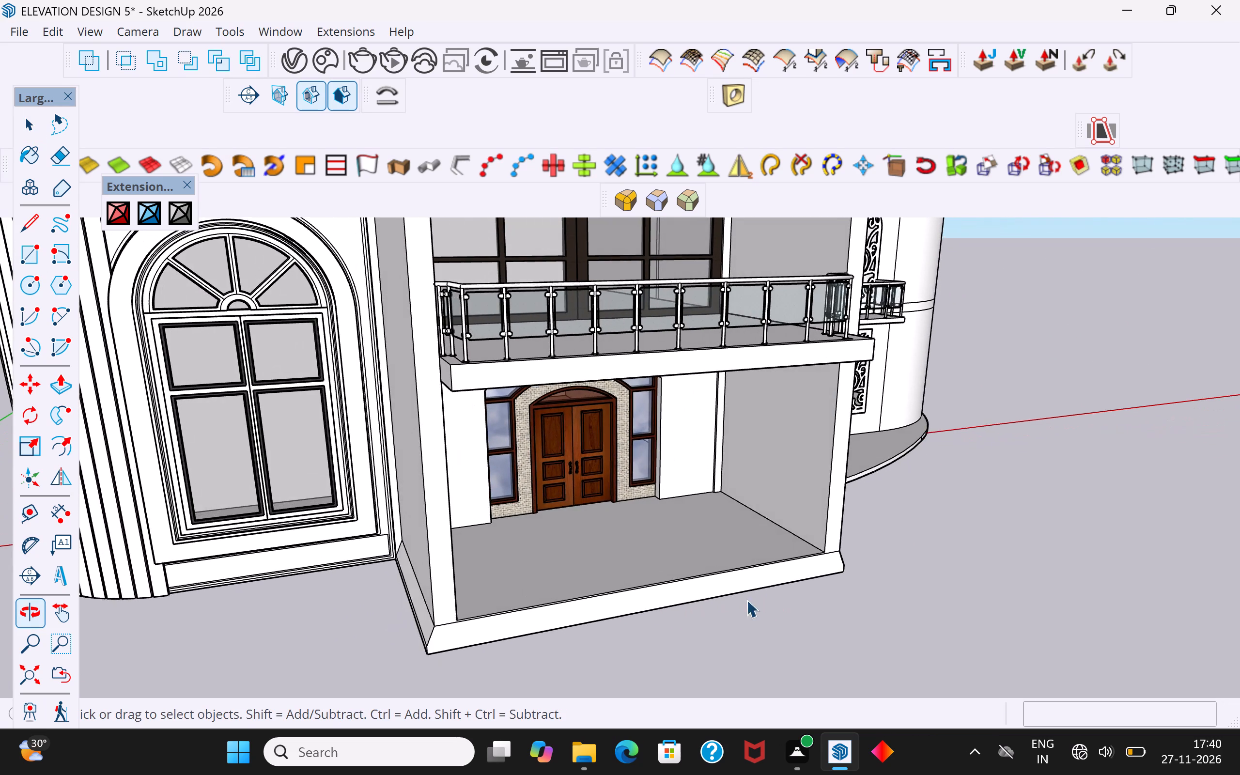
scroll(582, 548, down, 11)
middle_drag(501, 609, 465, 616)
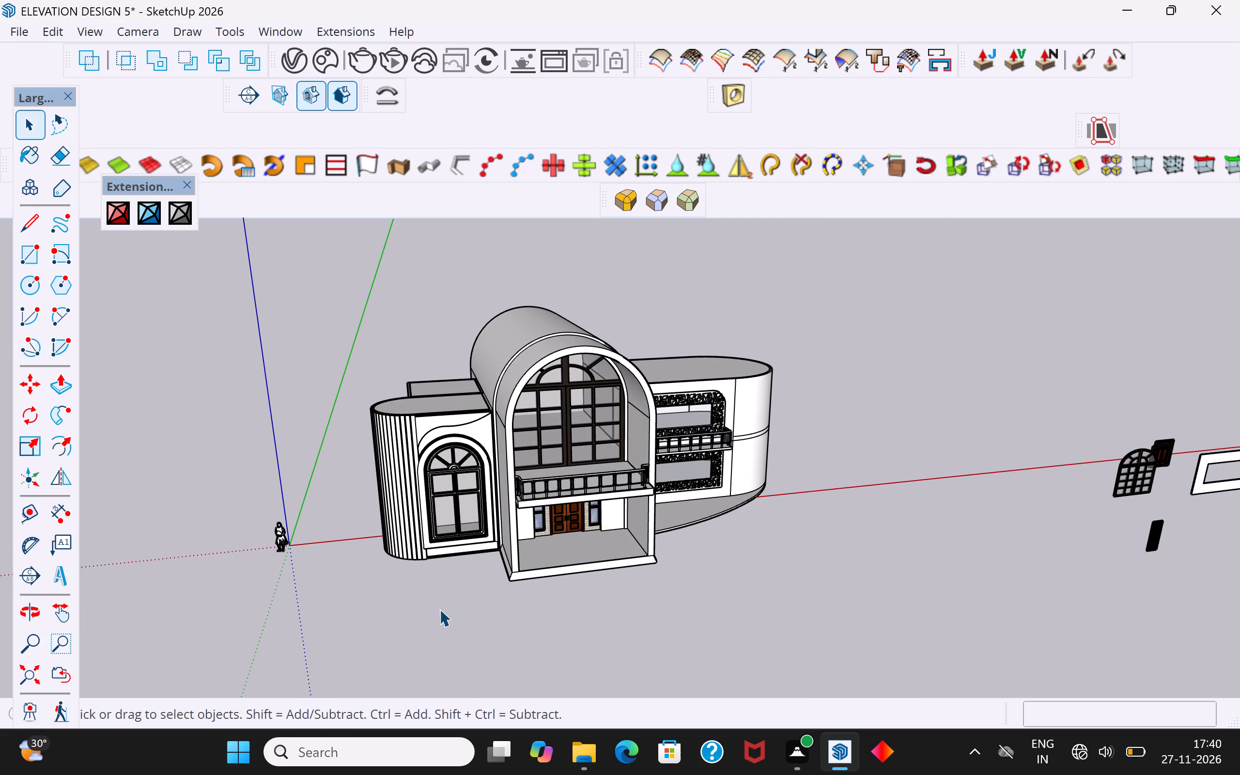
middle_drag(863, 576, 736, 578)
middle_drag(740, 573, 758, 564)
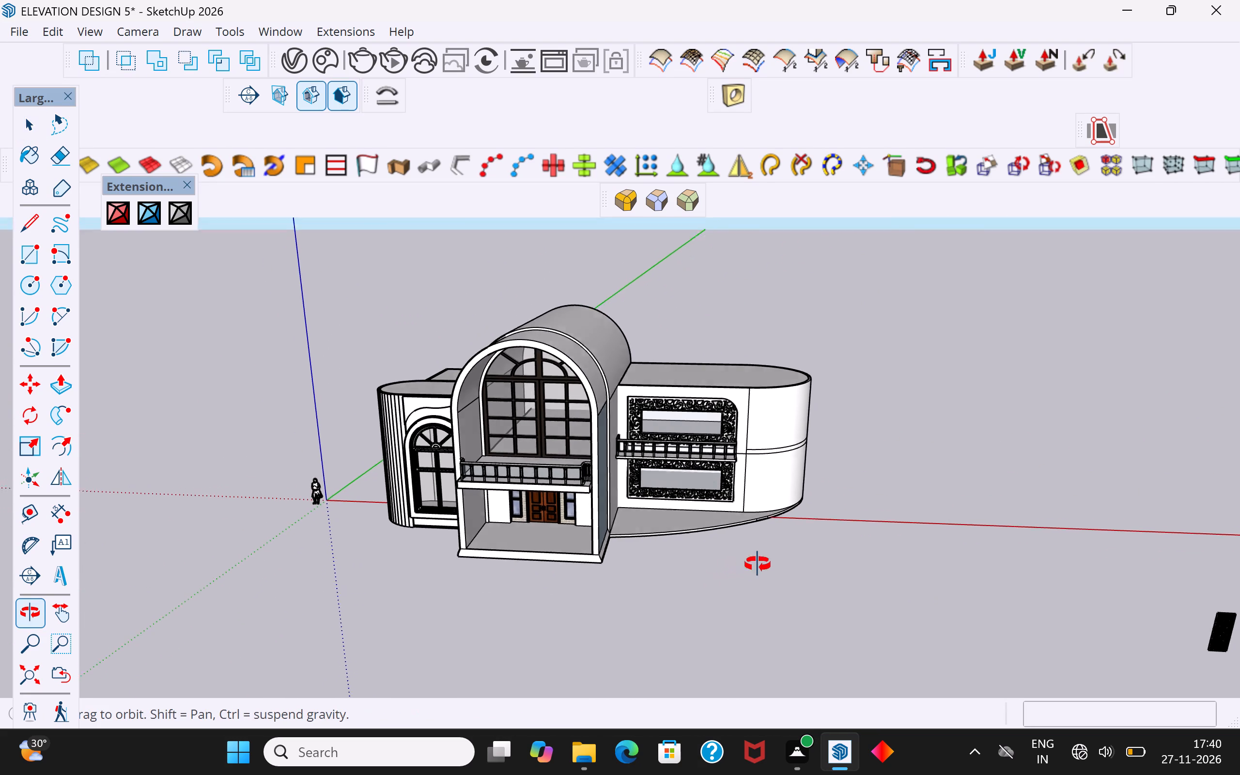
middle_drag(758, 564, 742, 588)
scroll(743, 566, up, 3)
middle_drag(765, 557, 419, 553)
scroll(816, 496, up, 1)
middle_drag(767, 517, 476, 519)
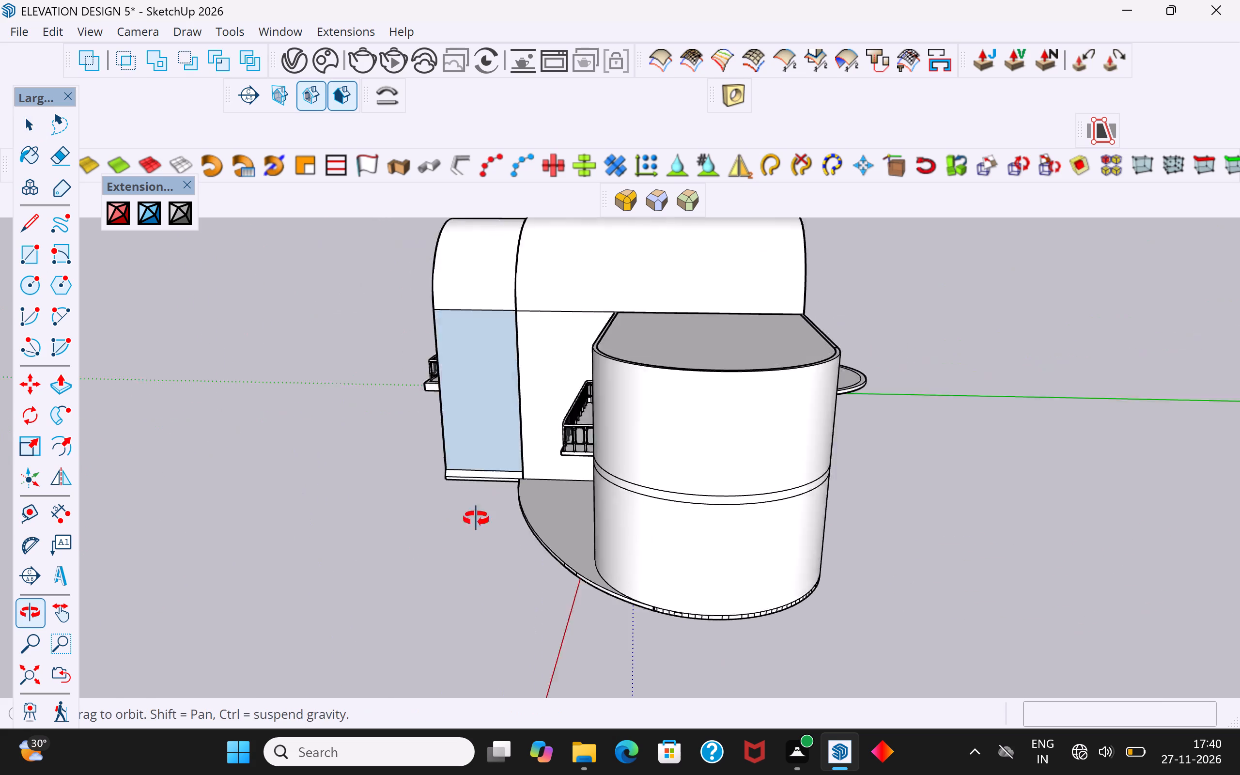
middle_drag(476, 519, 318, 535)
middle_drag(791, 532, 601, 533)
Draw a horizontal line about 23' 2" long across the vaulted hall's rear wall face, level with the windowed wing's roof edge.
click(726, 411)
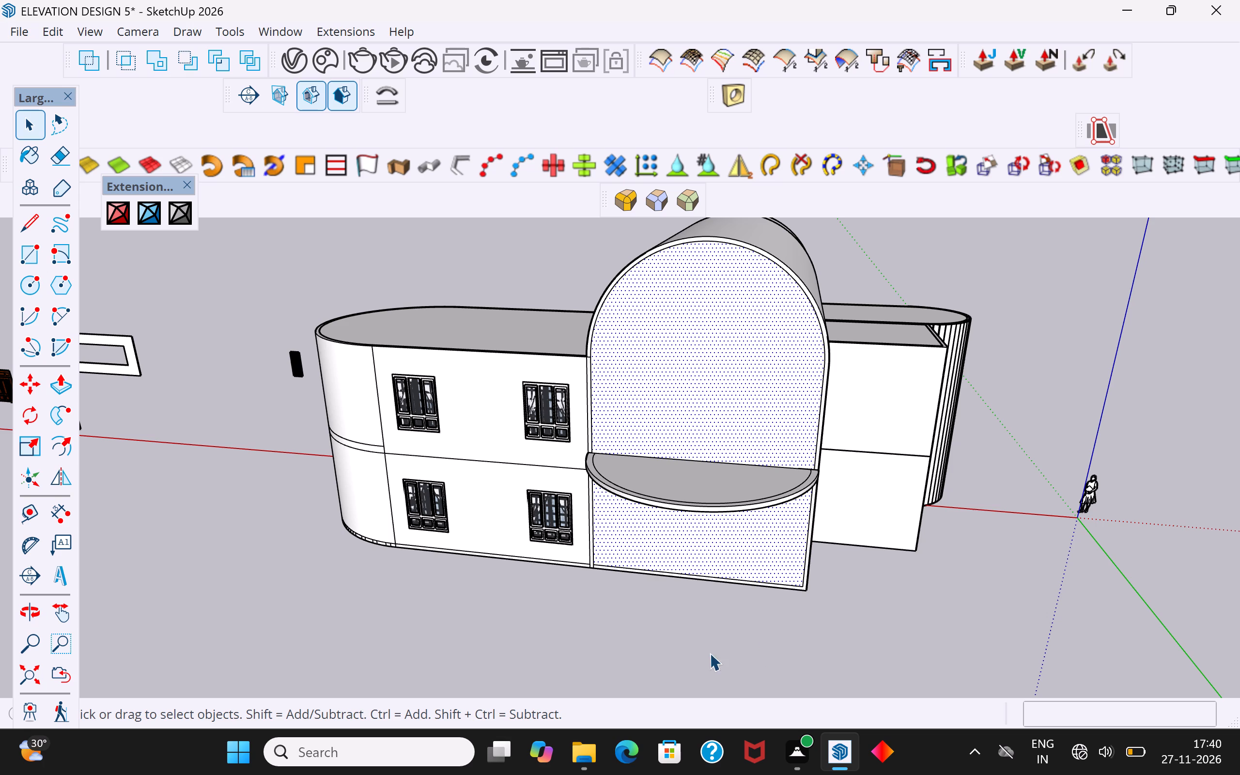
scroll(697, 396, up, 3)
scroll(703, 378, down, 3)
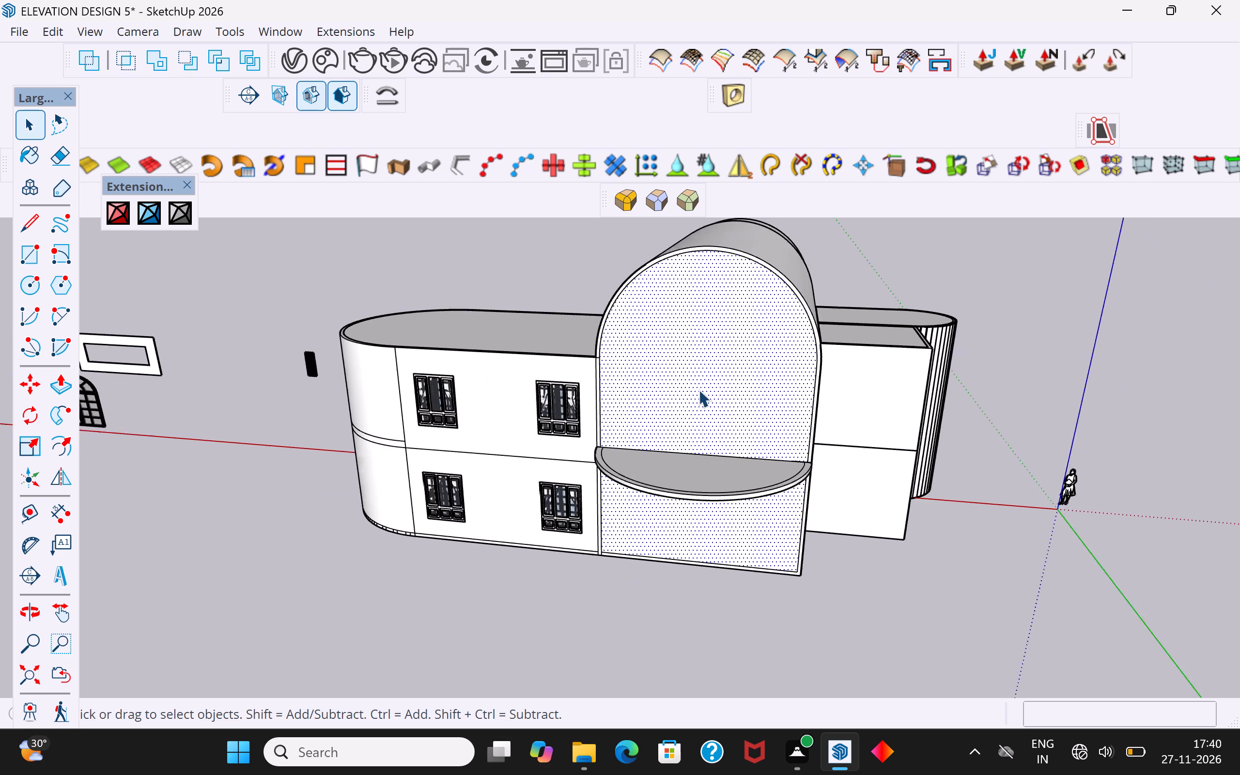
scroll(698, 389, down, 2)
middle_drag(700, 382, 771, 361)
click(735, 374)
triple_click(735, 371)
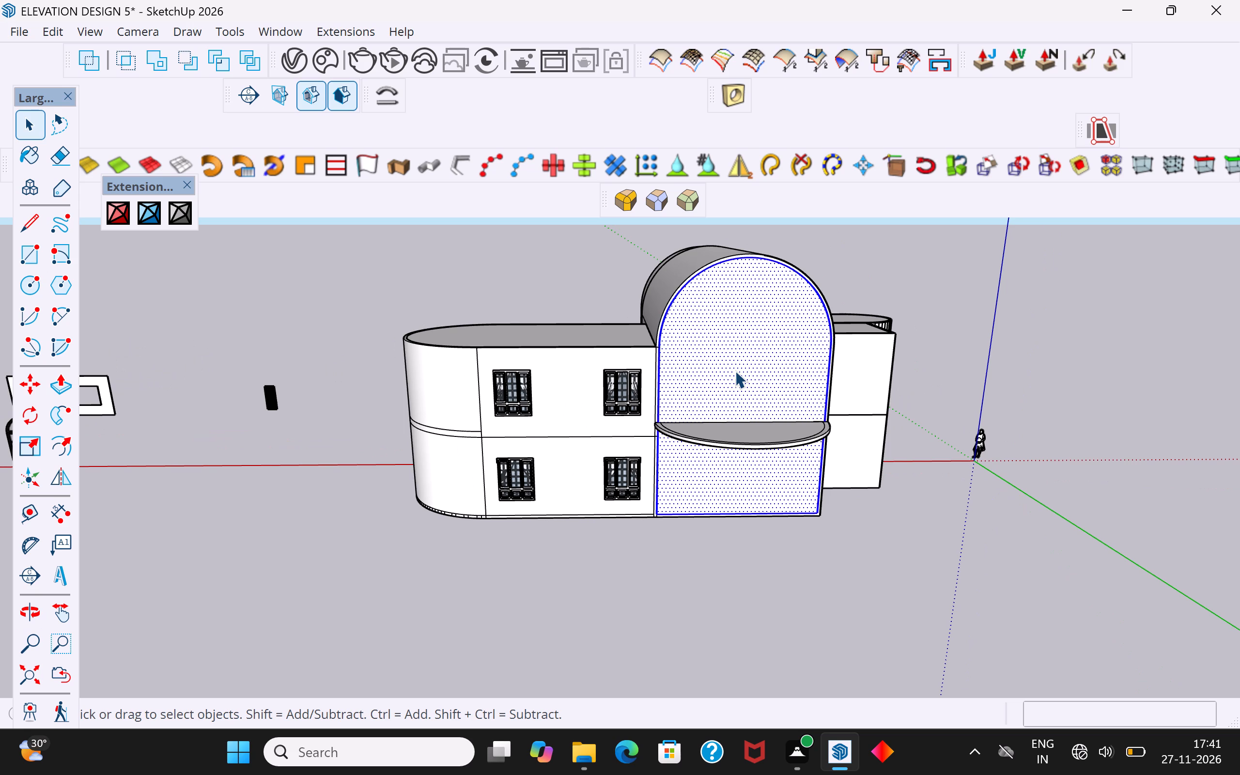
click(744, 359)
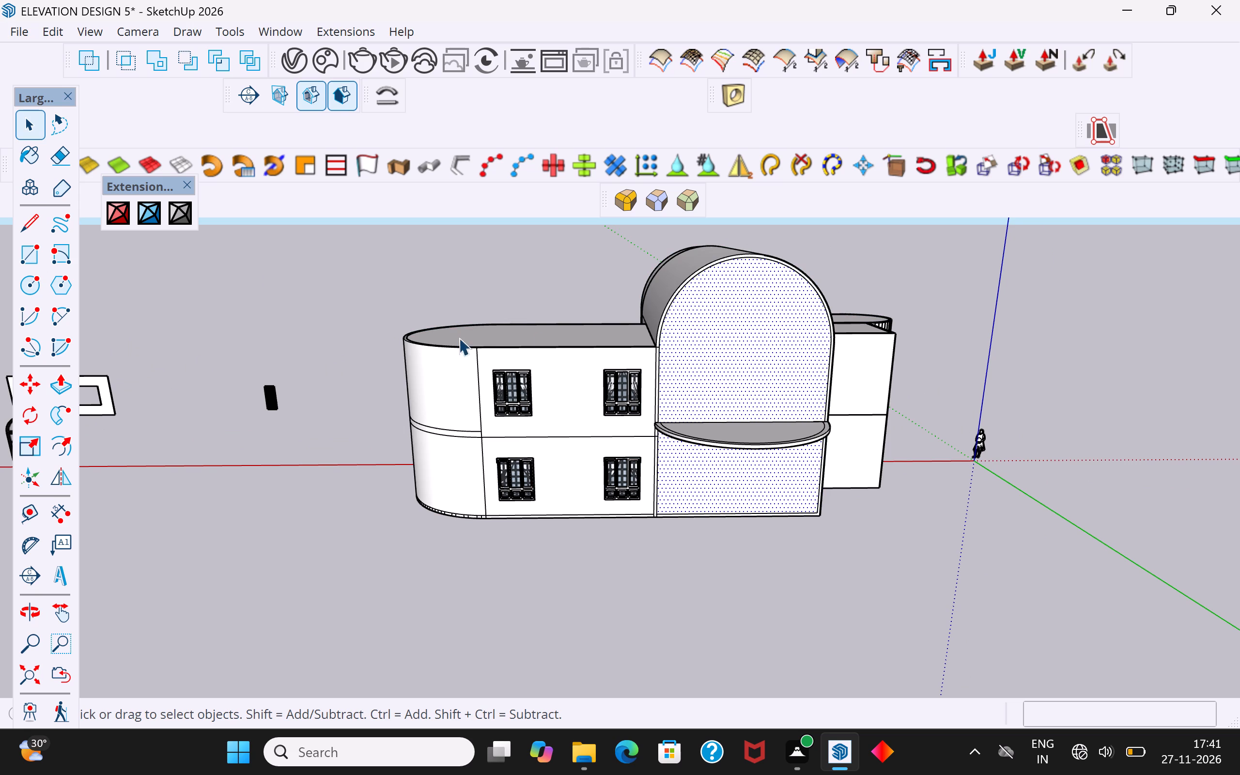
click(22, 223)
scroll(663, 362, up, 9)
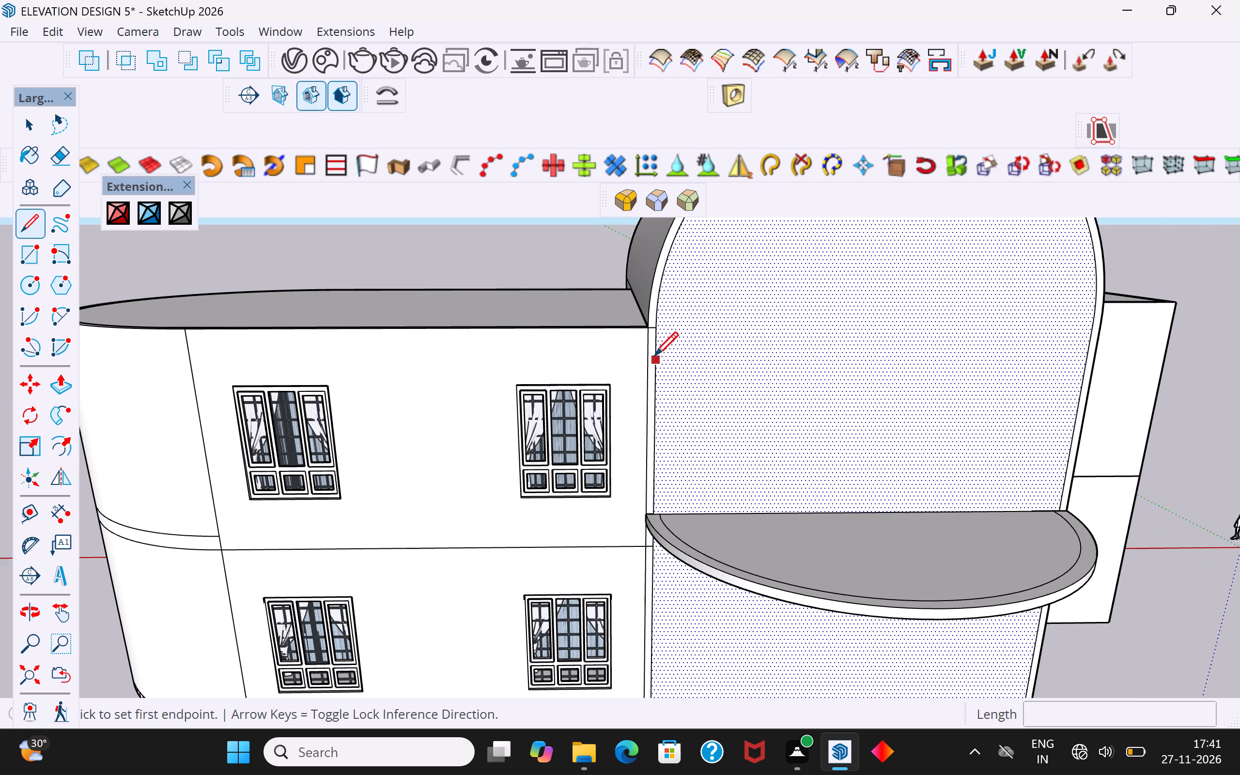
click(657, 327)
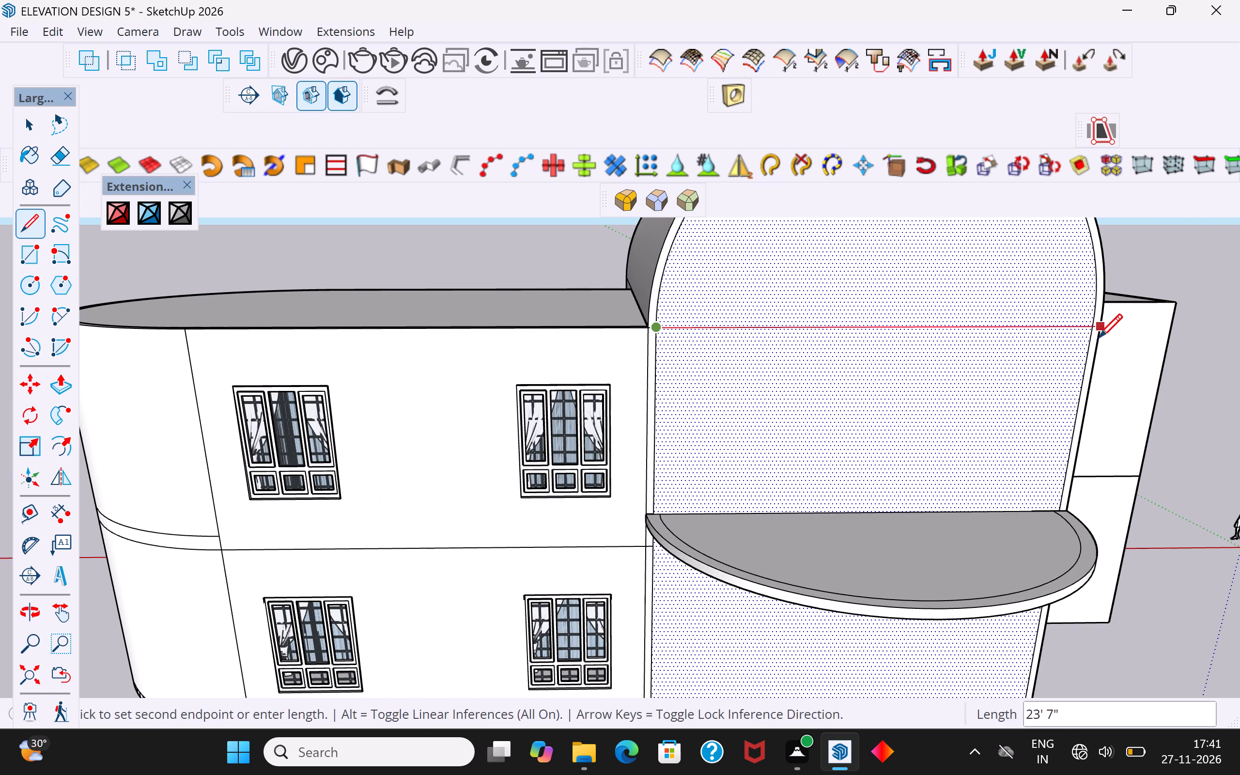
click(1092, 329)
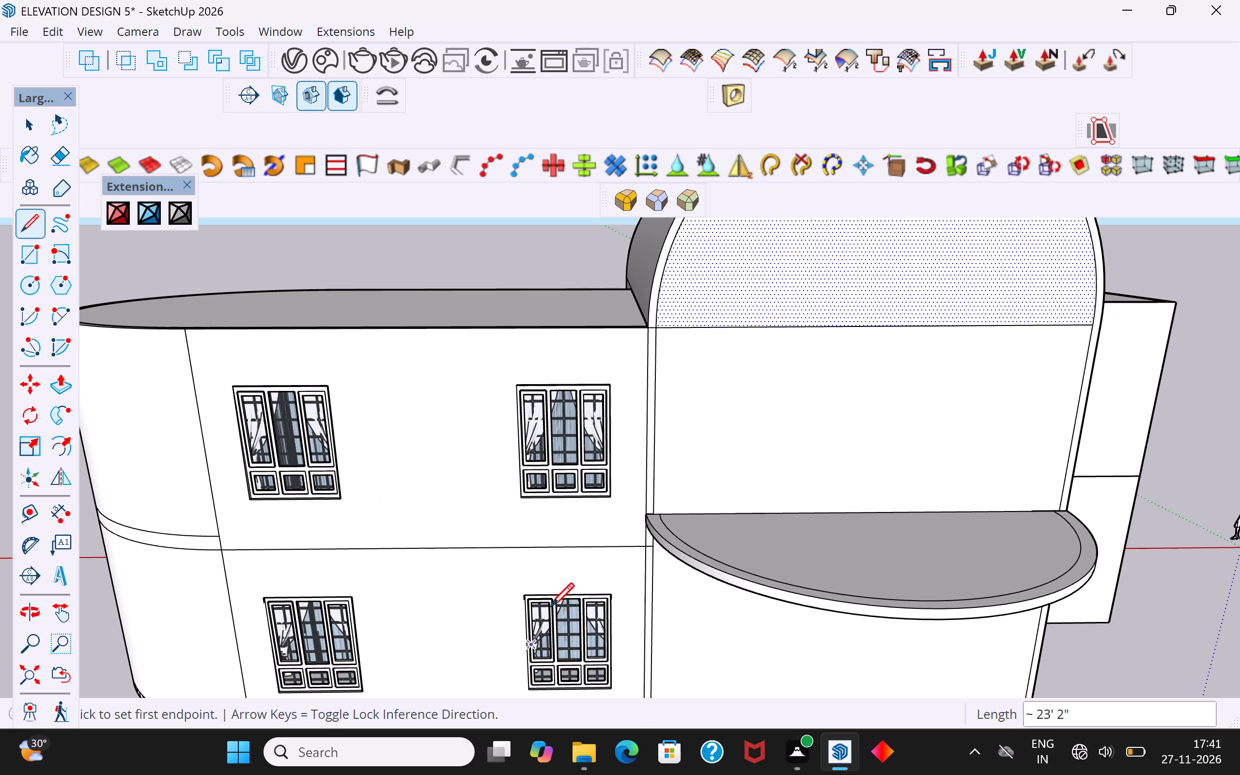
click(30, 129)
click(350, 264)
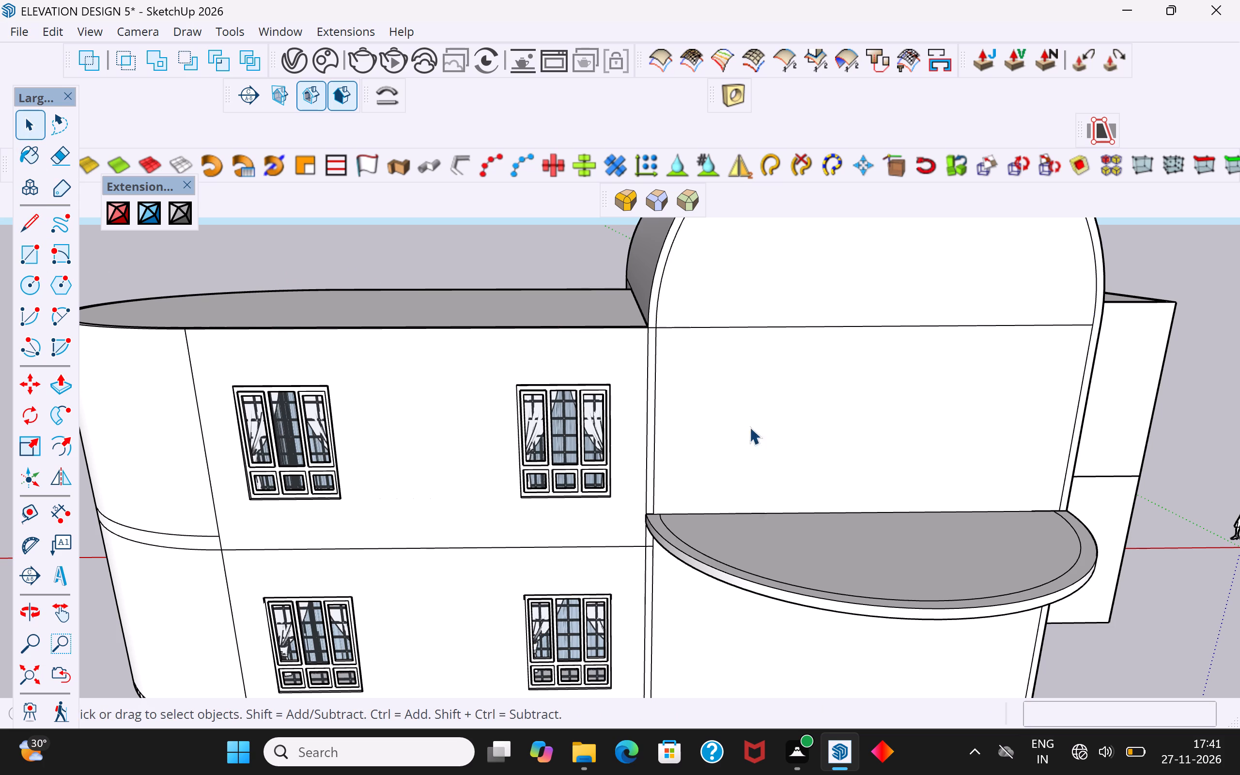
Start a 2-point arc on the rear wall below the new line, from the half-round balcony's corner beside the windowed wing.
click(802, 379)
scroll(806, 380, up, 4)
middle_drag(805, 385, 793, 403)
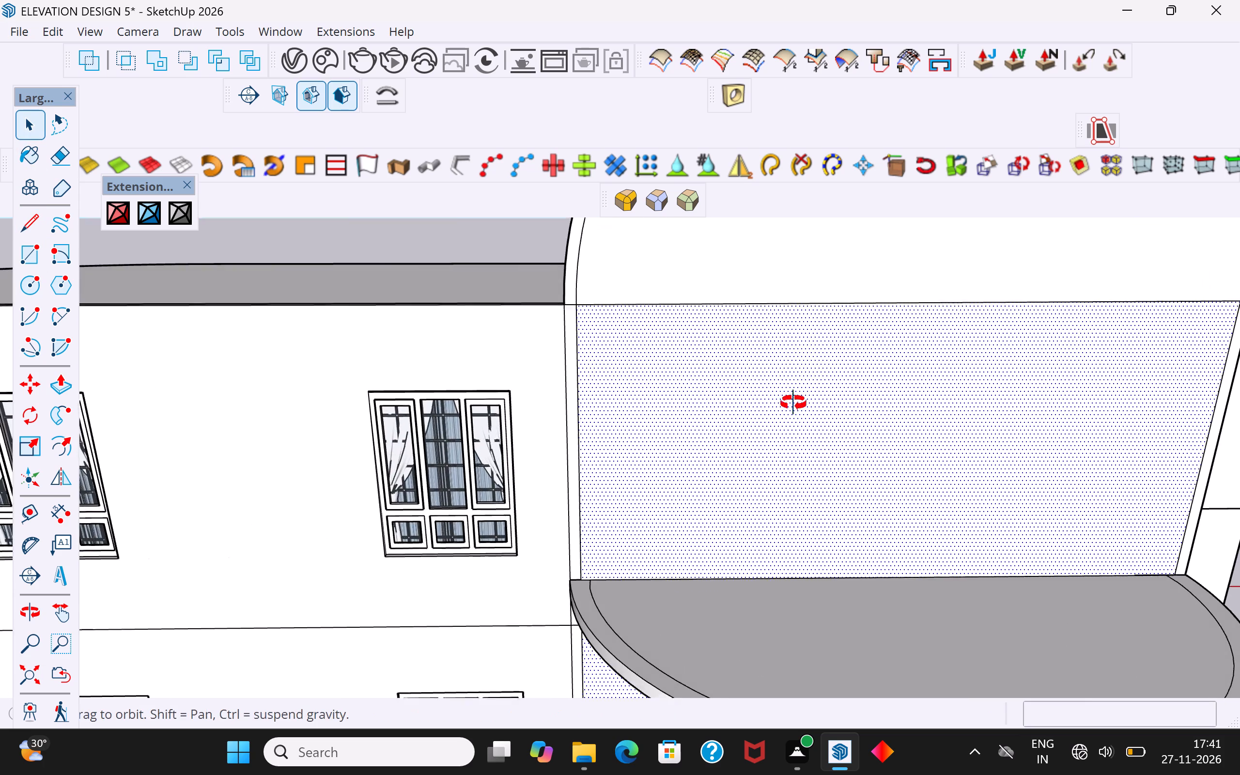
middle_drag(793, 403, 787, 429)
scroll(652, 338, down, 4)
middle_drag(649, 368, 708, 396)
scroll(742, 408, up, 2)
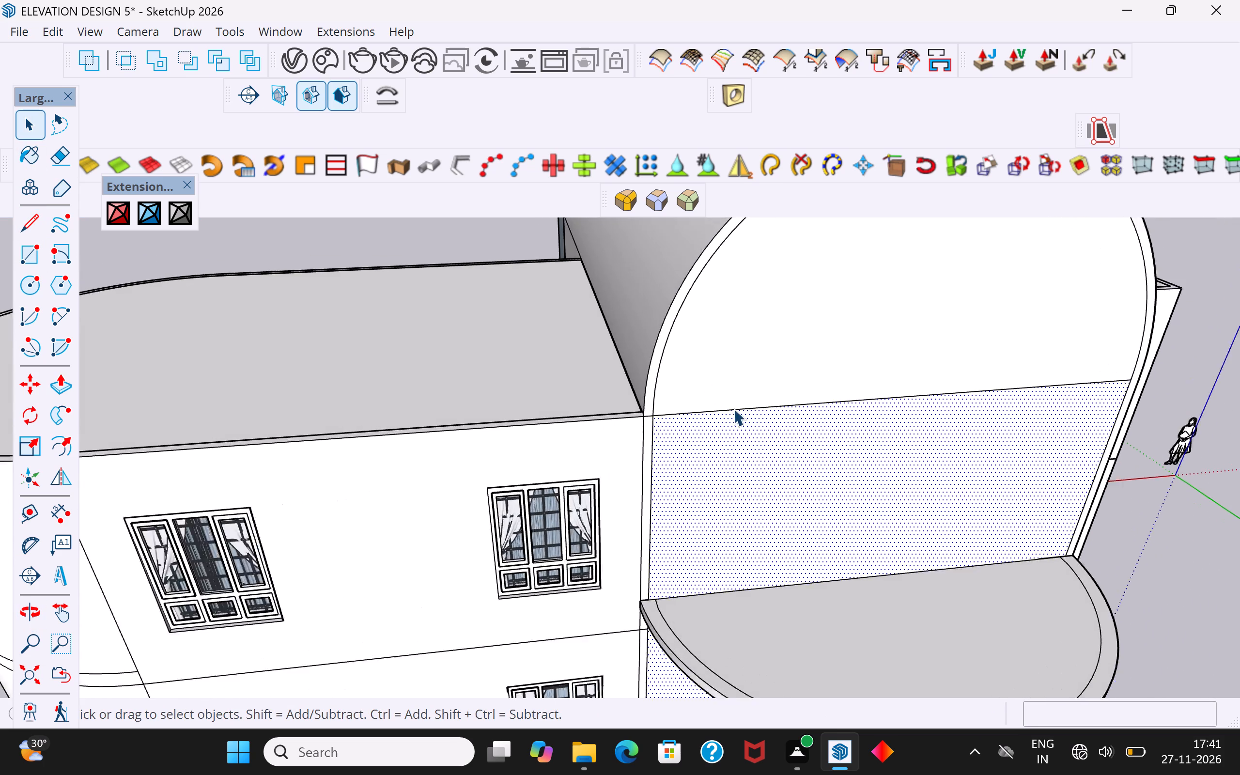
scroll(733, 408, up, 1)
scroll(477, 415, down, 5)
middle_drag(767, 449, 637, 382)
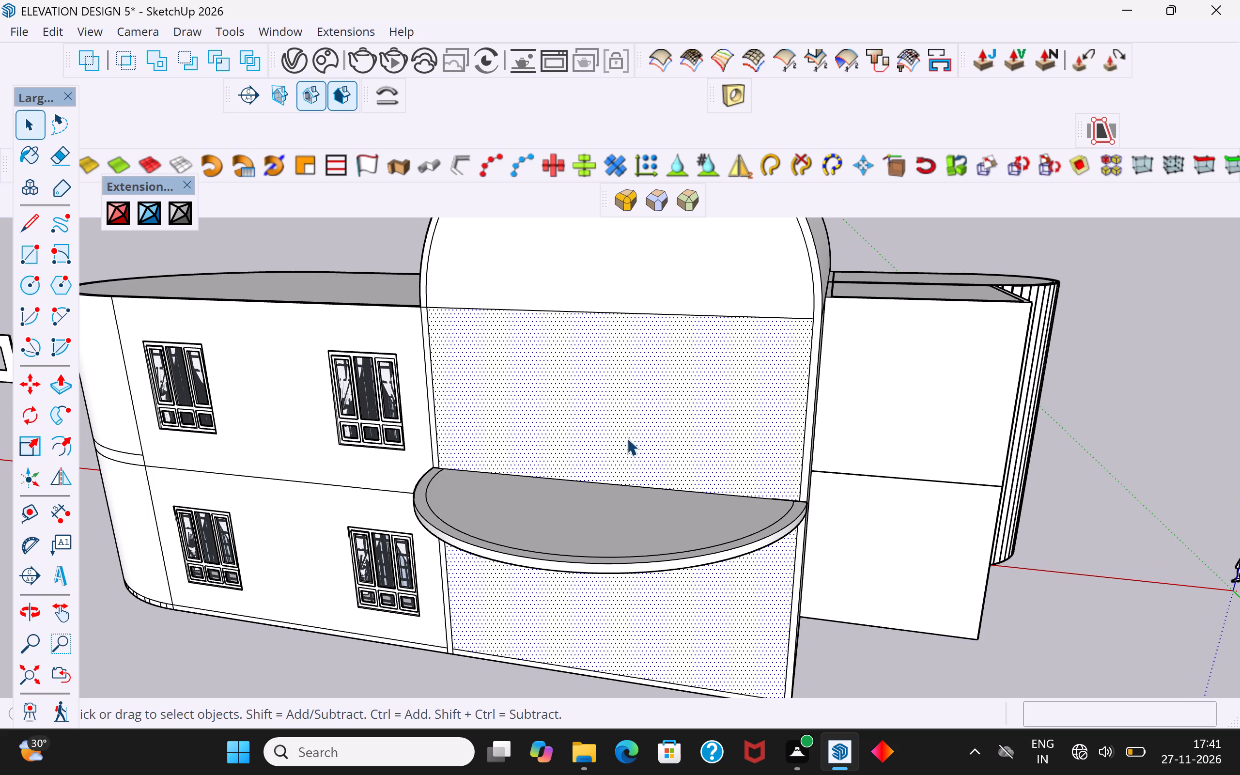
middle_drag(627, 438, 513, 532)
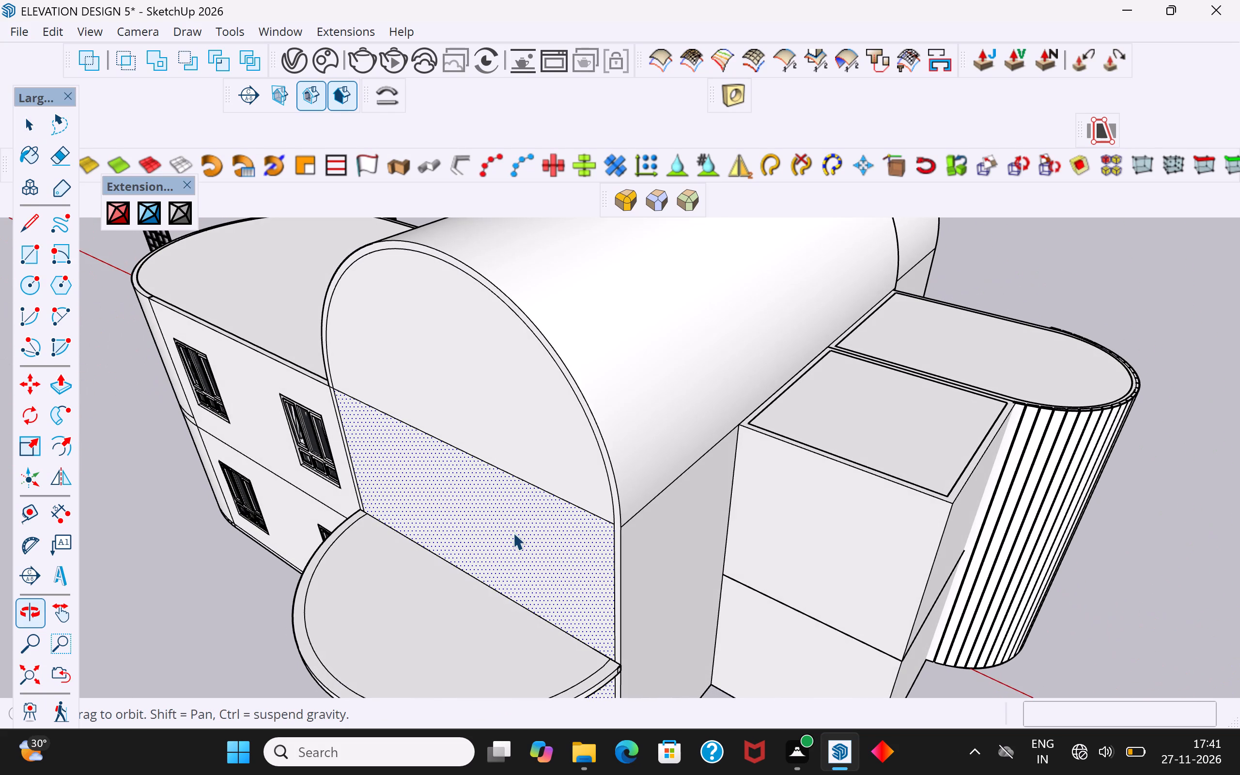
scroll(480, 516, up, 1)
middle_drag(483, 514, 660, 470)
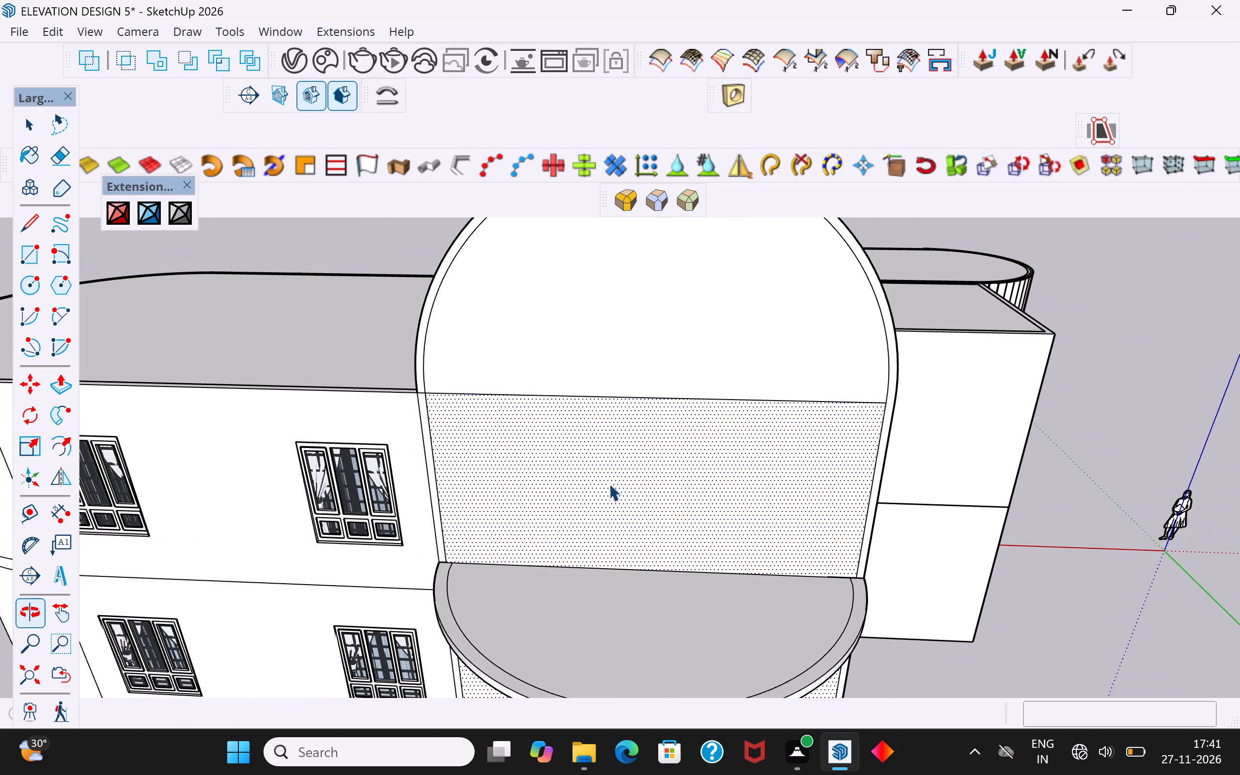
middle_drag(459, 540, 487, 514)
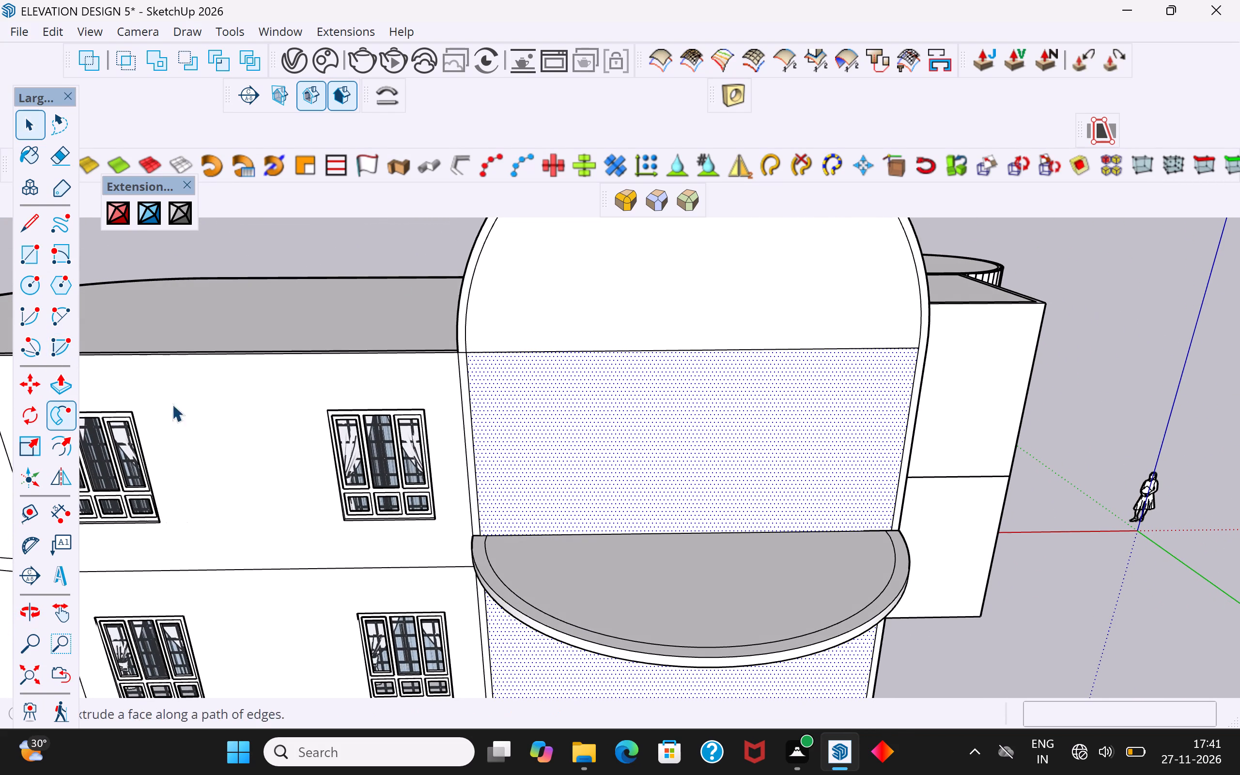
click(63, 319)
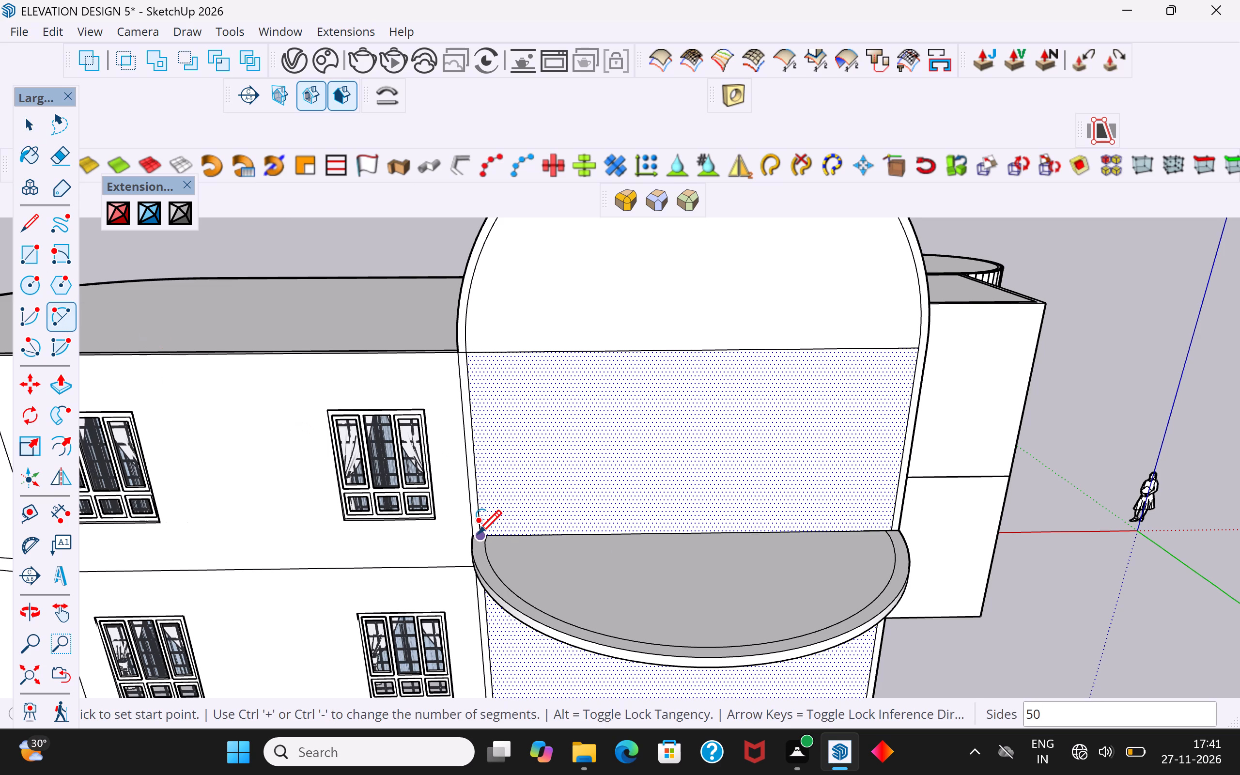
click(495, 539)
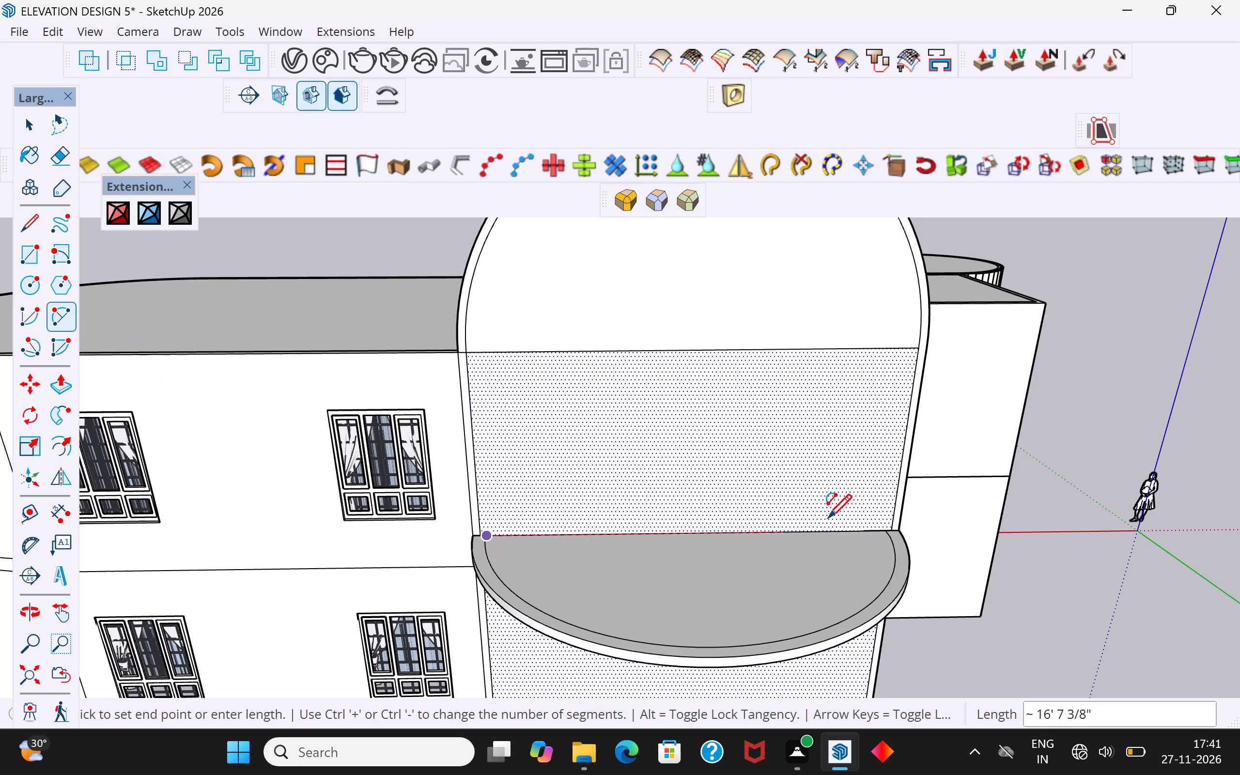
Finish the 2-point arc at the balcony's opposite inner corner along the rear wall, with a bulge of about 9' 2 11/16".
click(886, 536)
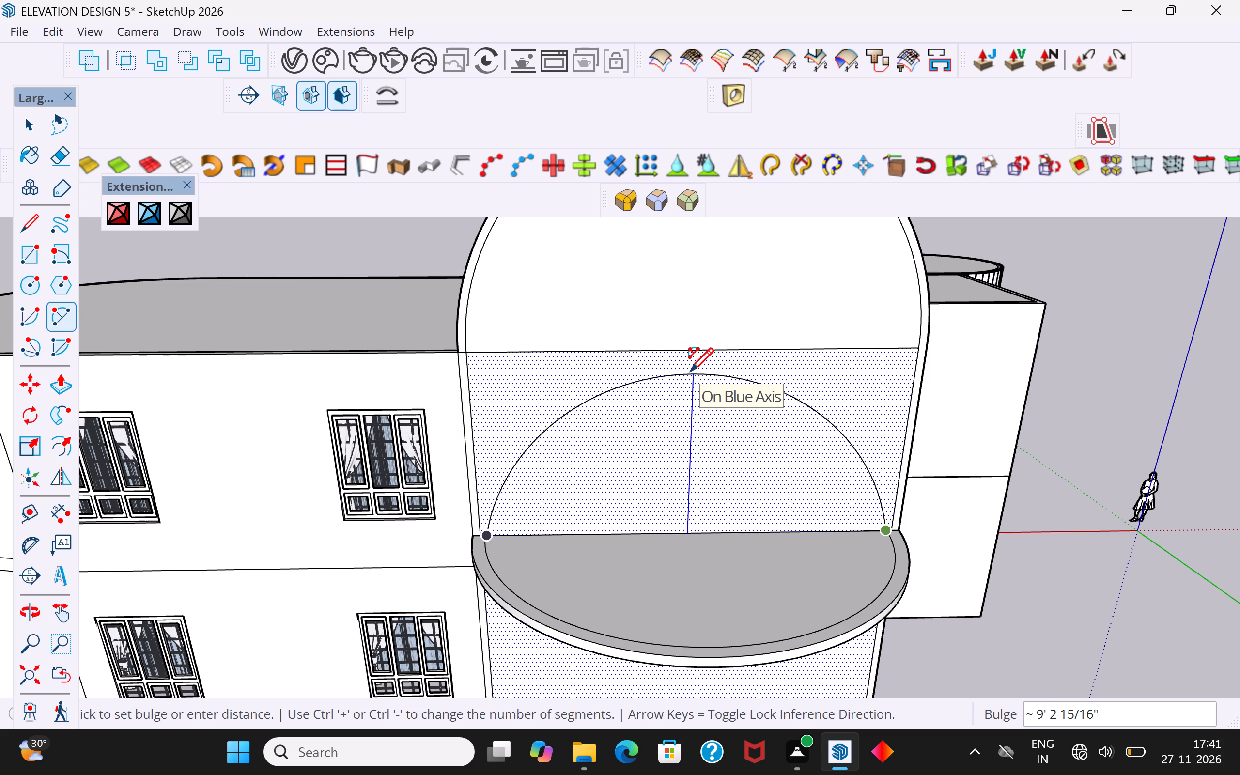
click(681, 374)
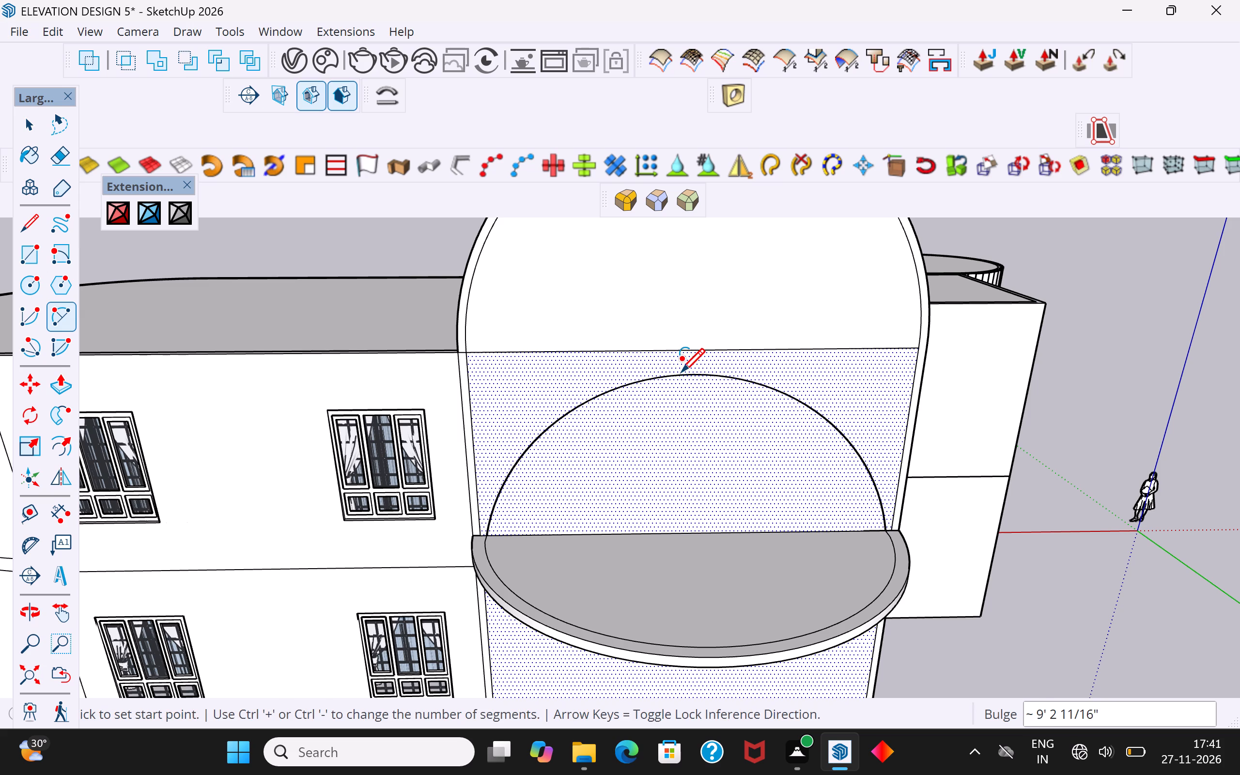
click(25, 123)
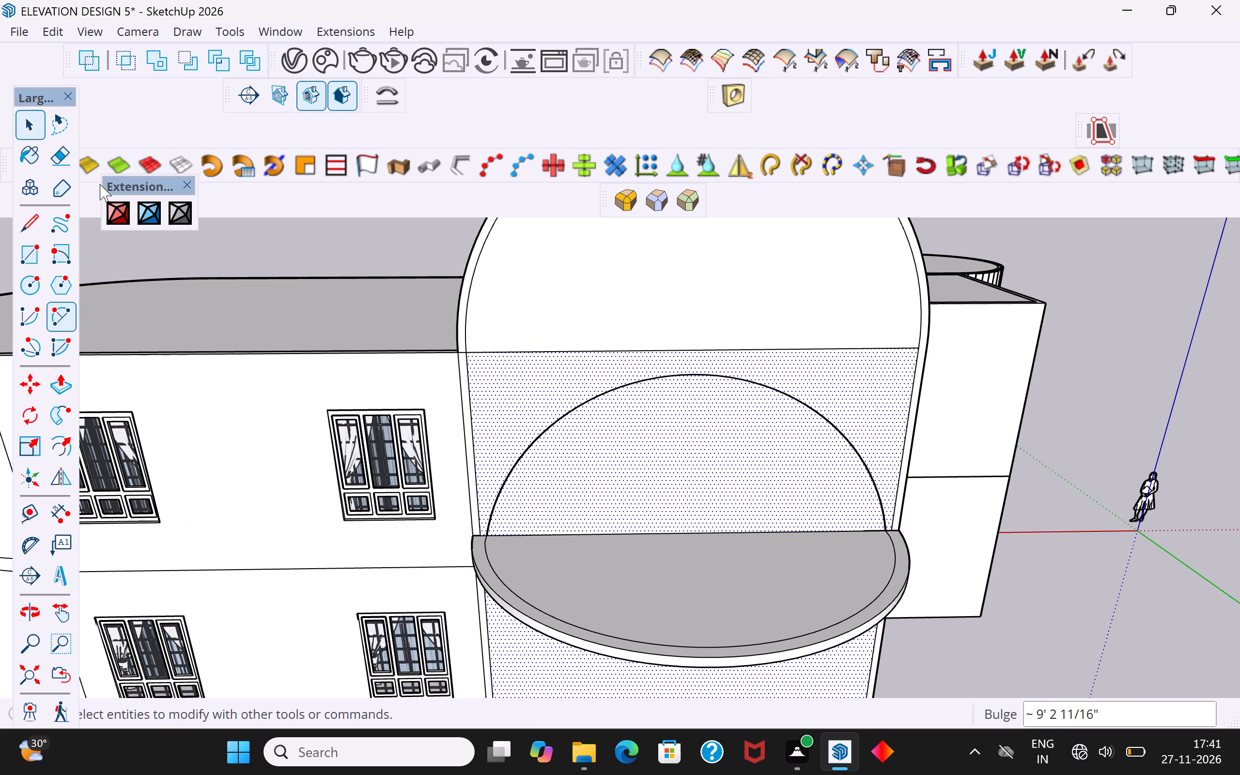
Check the new arch on the rear wall and whether its area is a face separate from the wall.
click(1113, 350)
scroll(874, 501, down, 5)
middle_drag(865, 503, 797, 485)
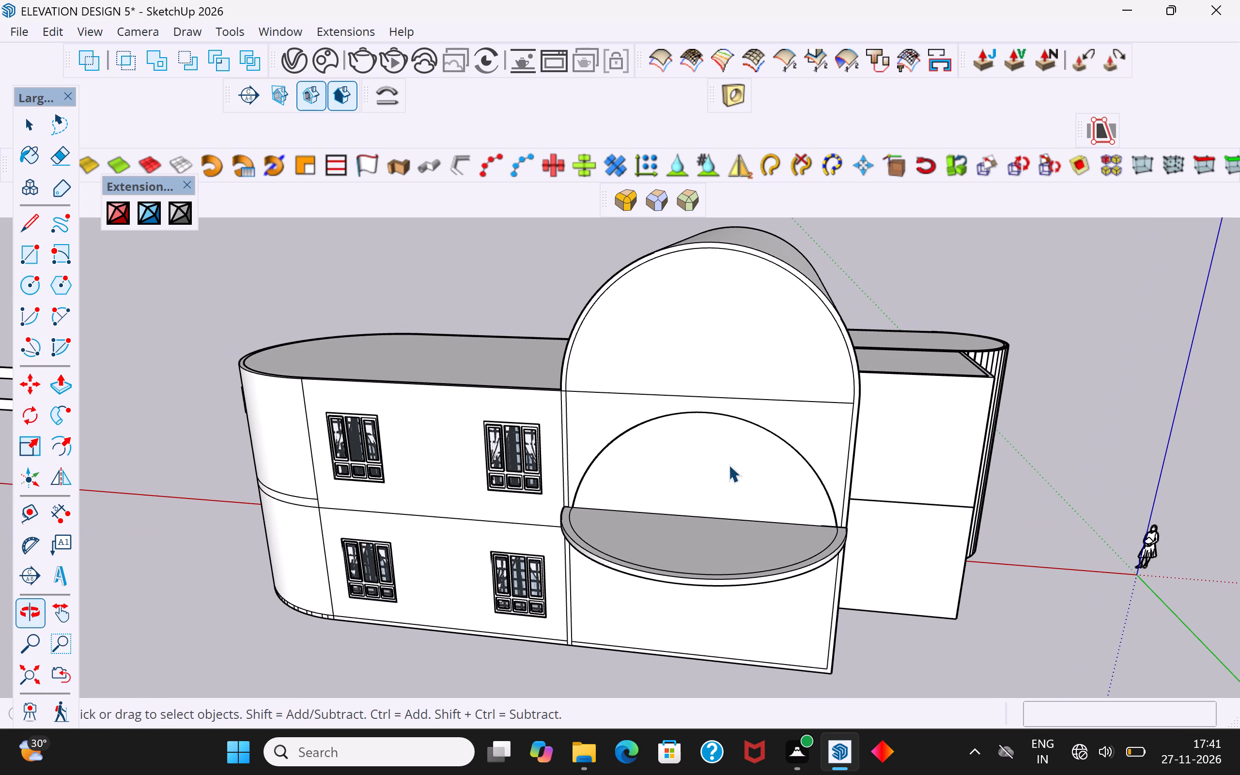
click(728, 465)
middle_drag(743, 475, 674, 512)
click(674, 512)
middle_drag(670, 537, 785, 492)
scroll(714, 488, up, 3)
triple_click(769, 456)
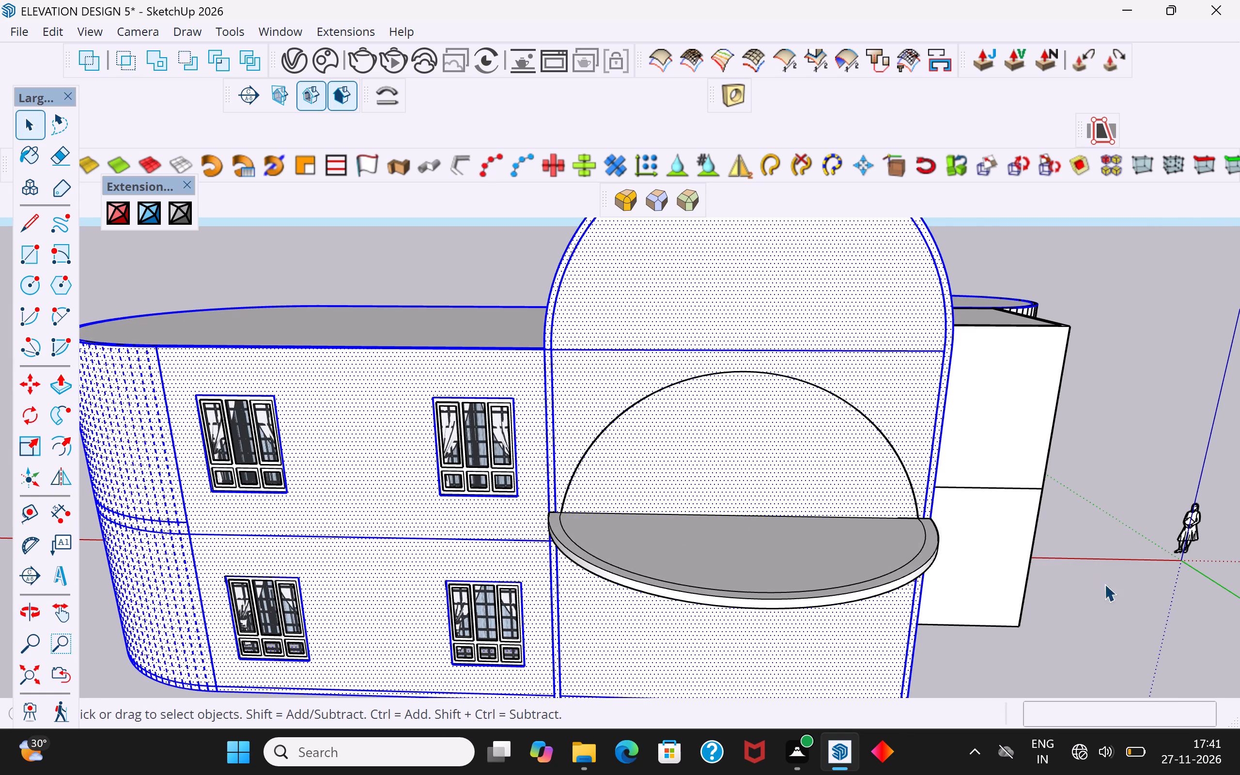
click(1125, 604)
scroll(729, 484, down, 6)
middle_drag(828, 517, 704, 608)
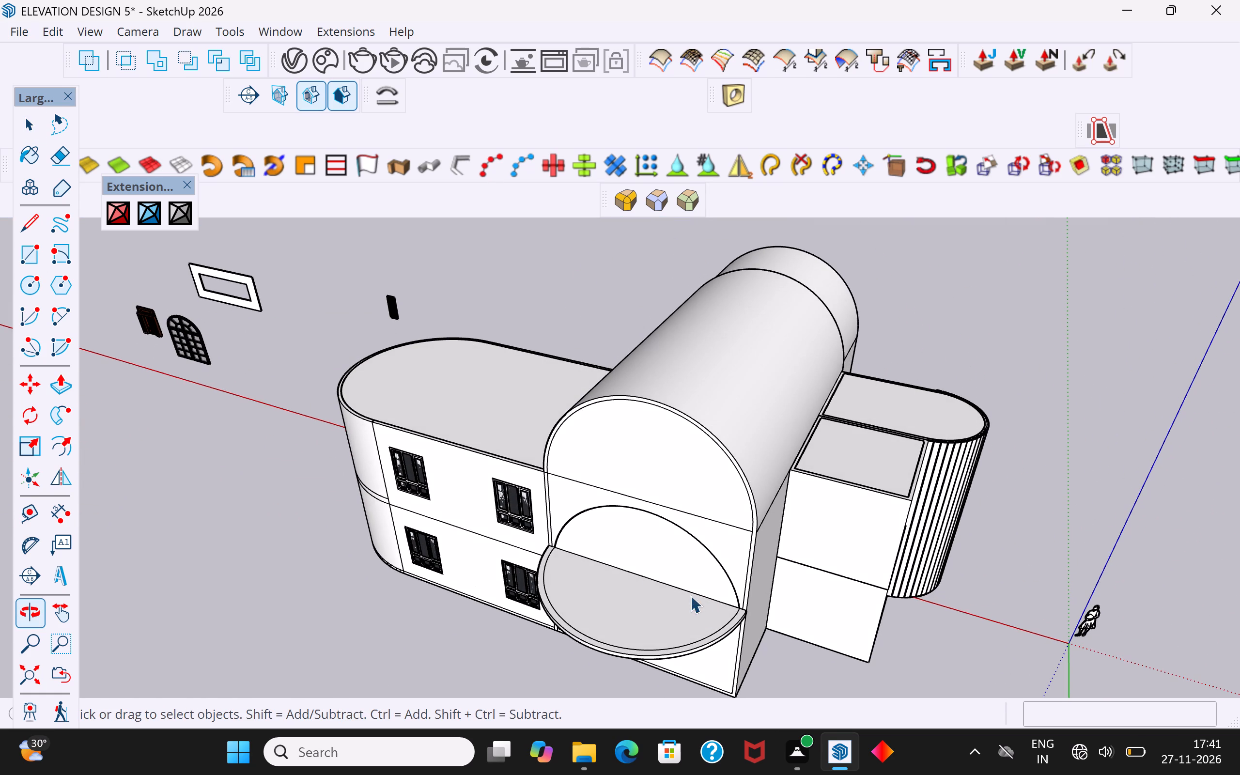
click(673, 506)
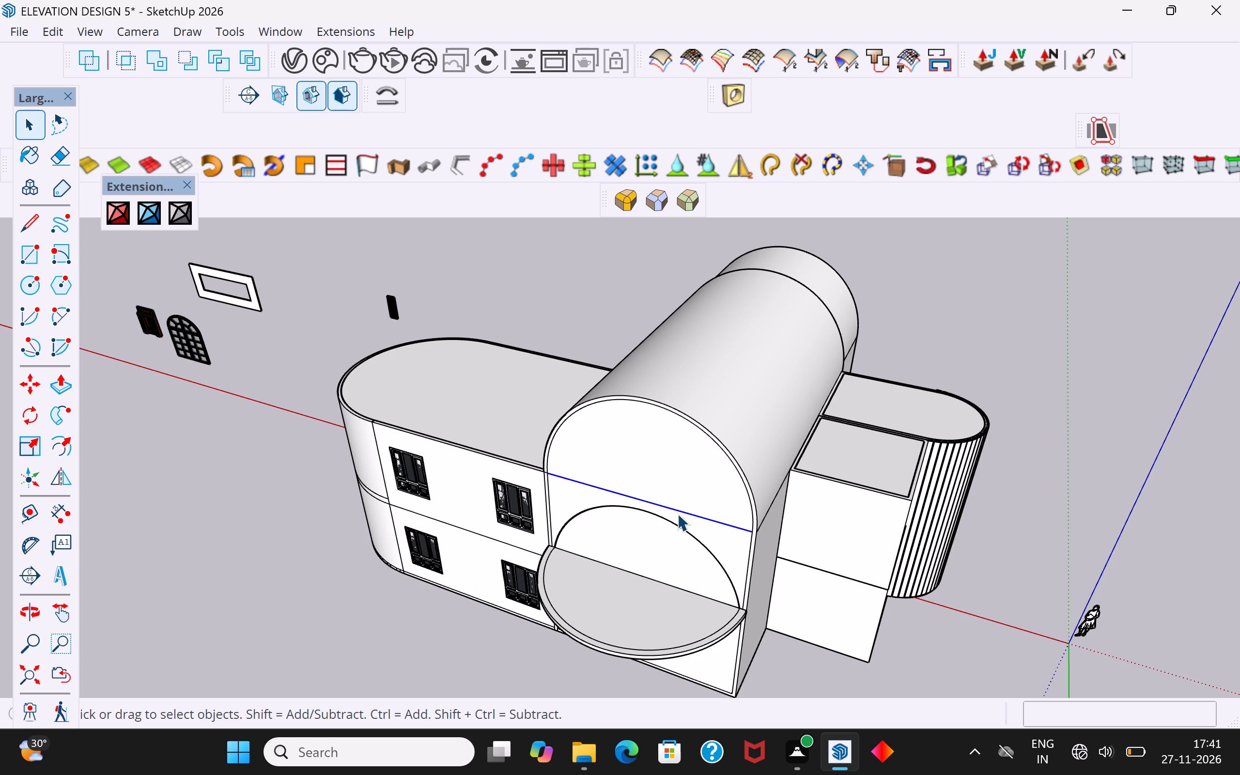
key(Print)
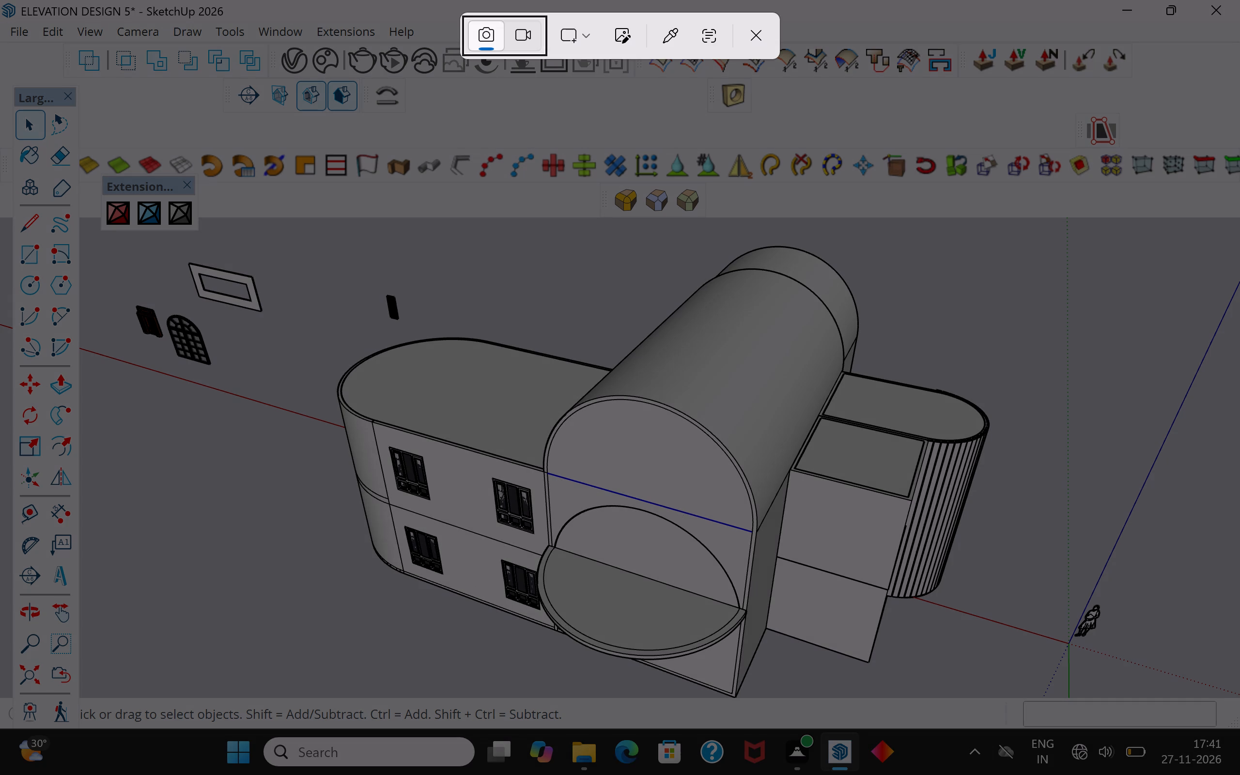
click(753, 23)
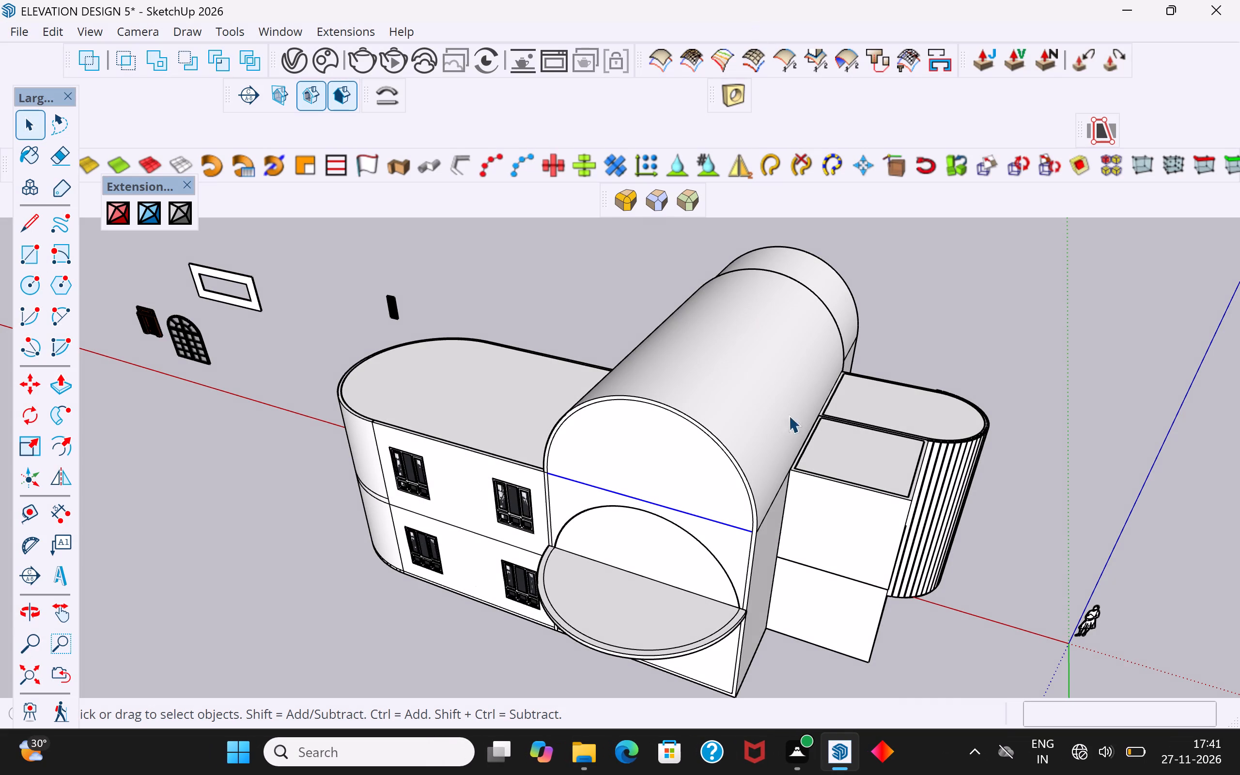
Close the arch with a straight line about 22' 5 11/16" long between its two ends along the balcony slab.
click(656, 551)
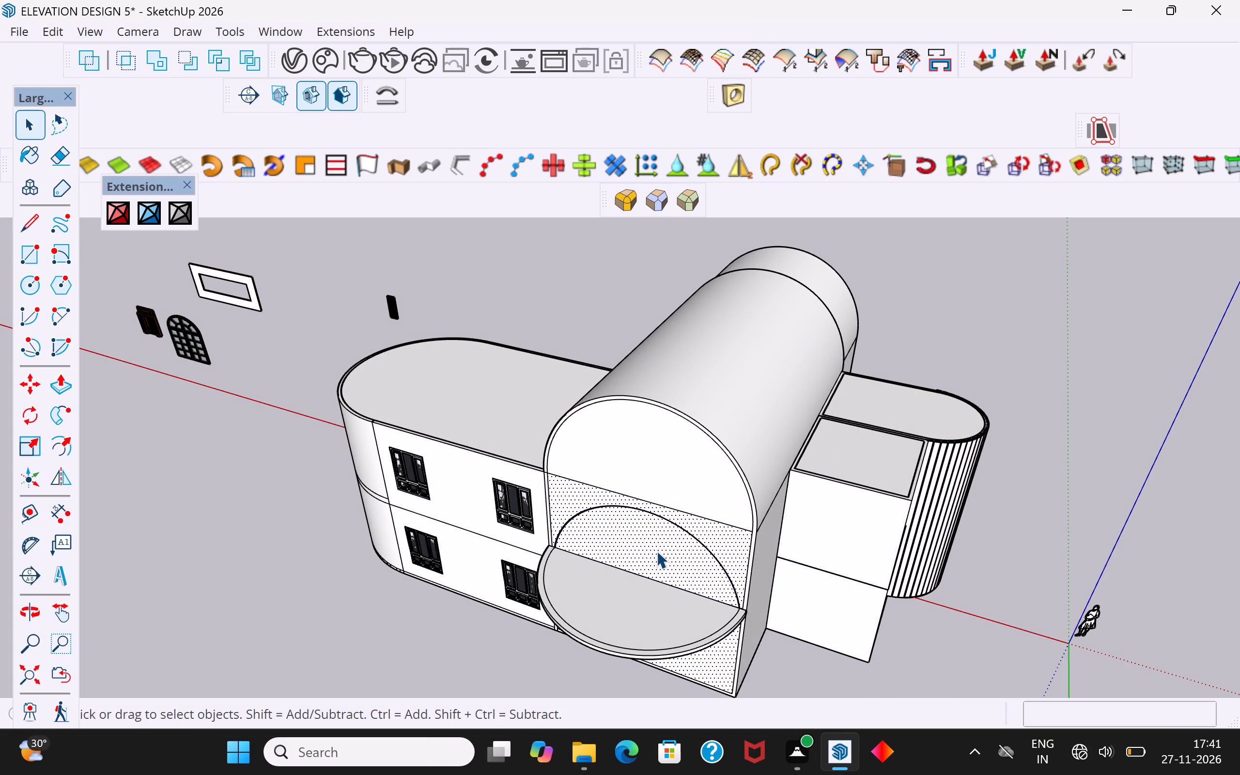
double_click(656, 551)
click(1074, 550)
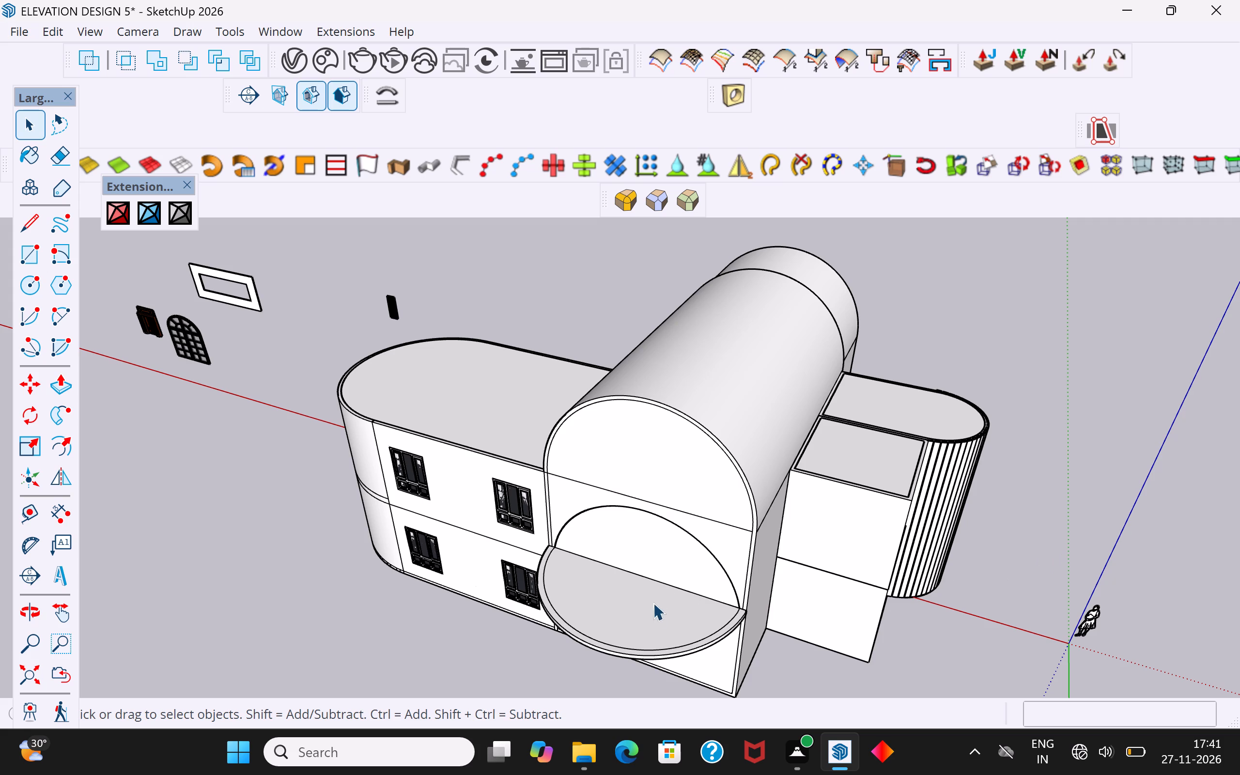
click(673, 571)
middle_drag(667, 585, 914, 569)
scroll(867, 491, up, 10)
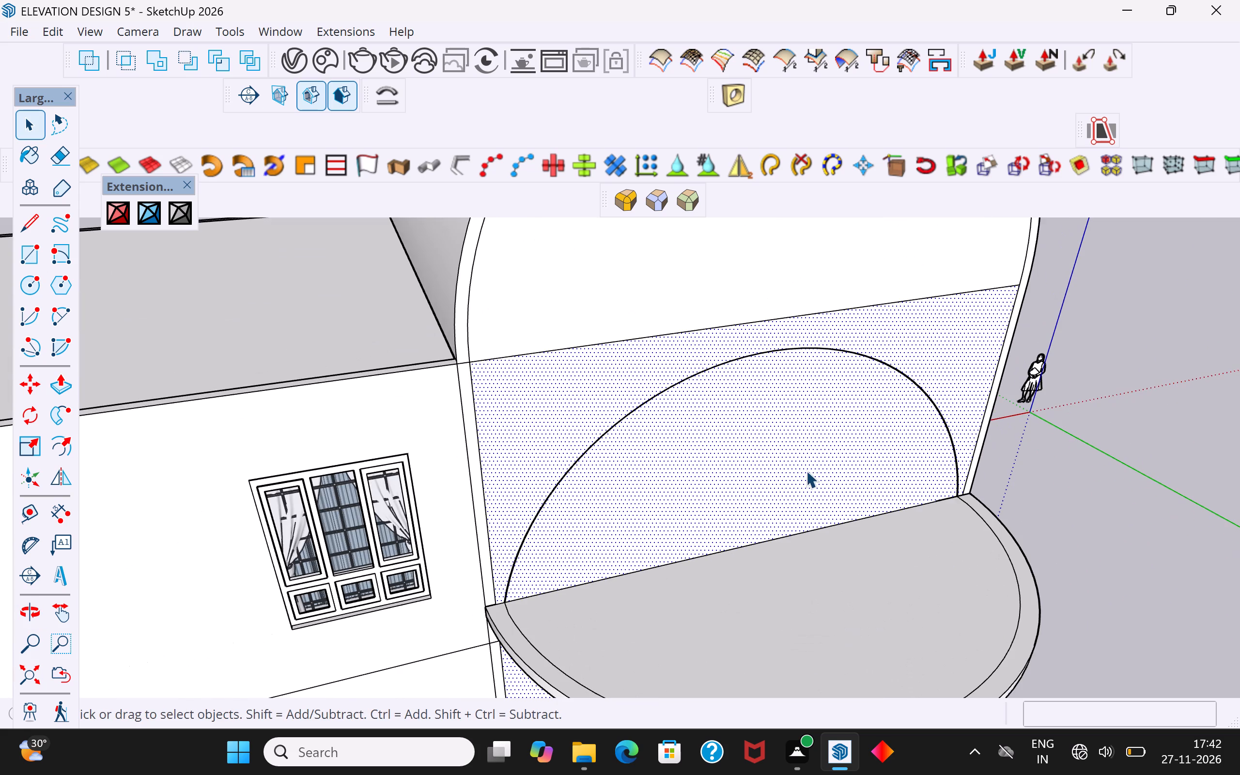
click(25, 234)
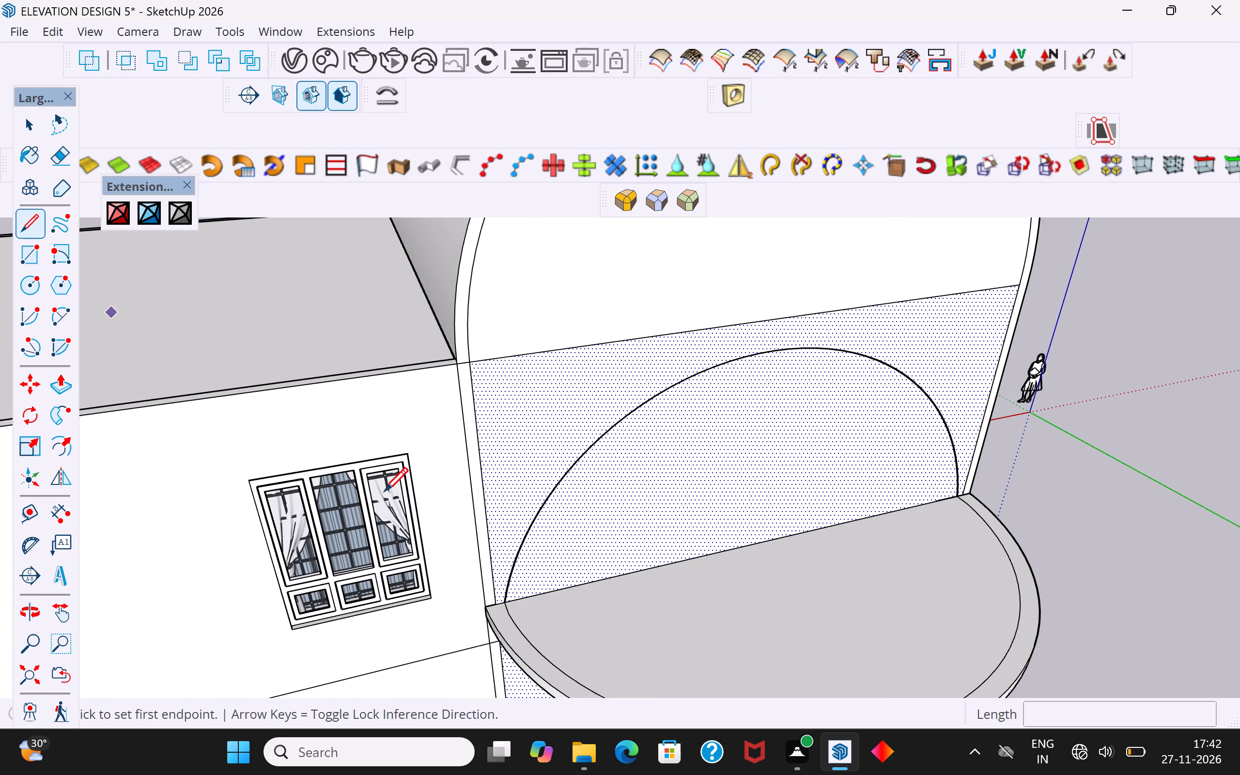
scroll(492, 591, up, 9)
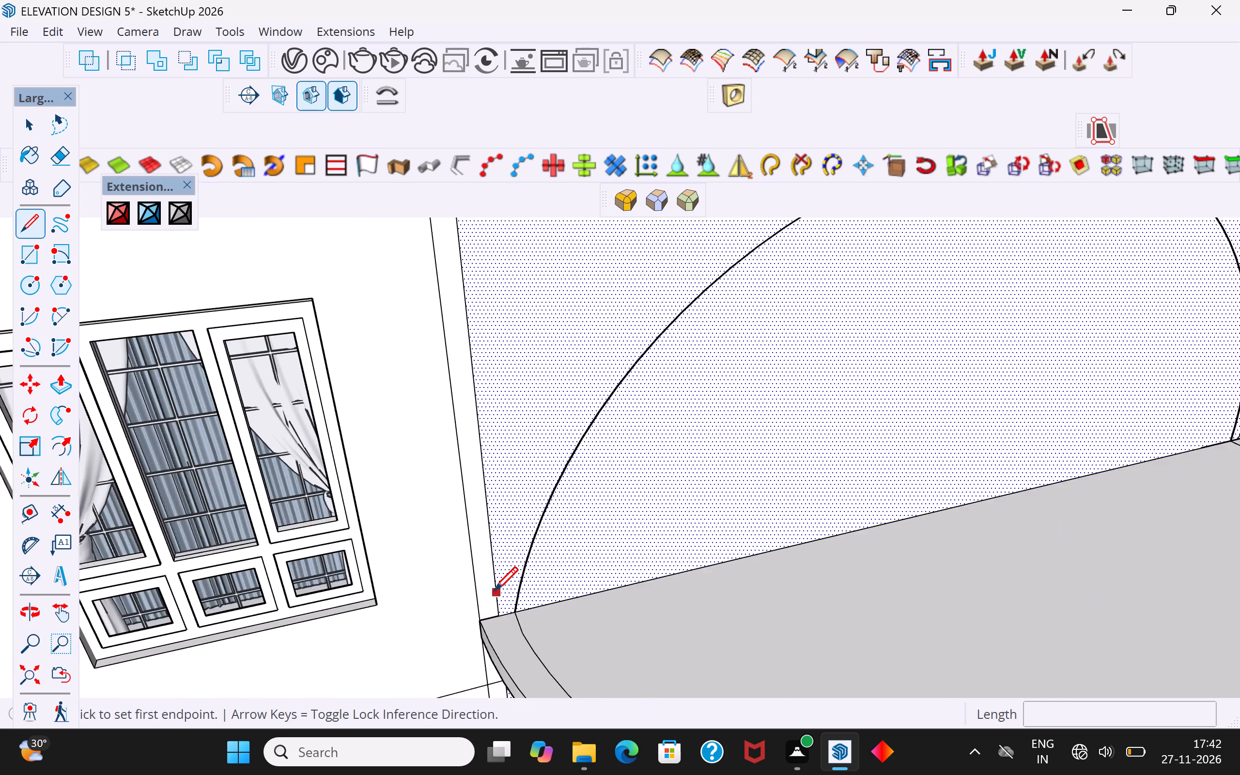
scroll(494, 593, up, 4)
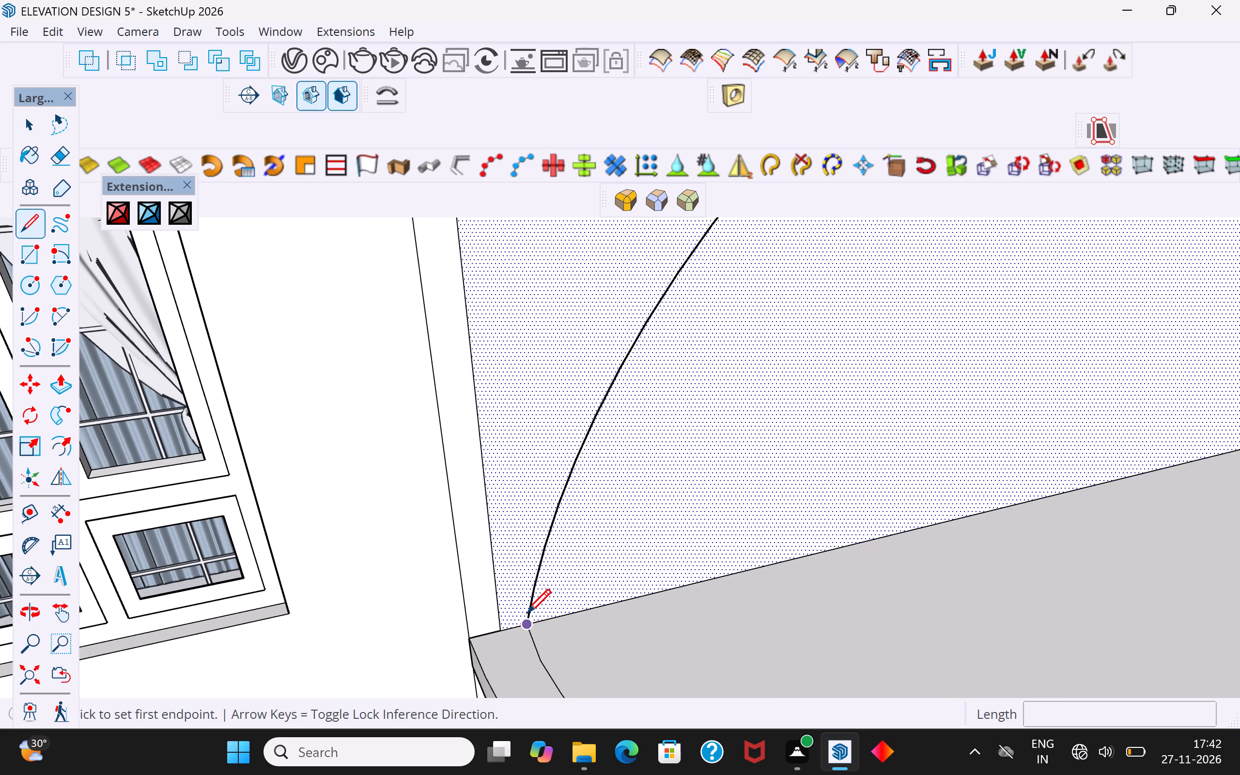
click(527, 615)
scroll(503, 609, down, 18)
scroll(908, 524, up, 5)
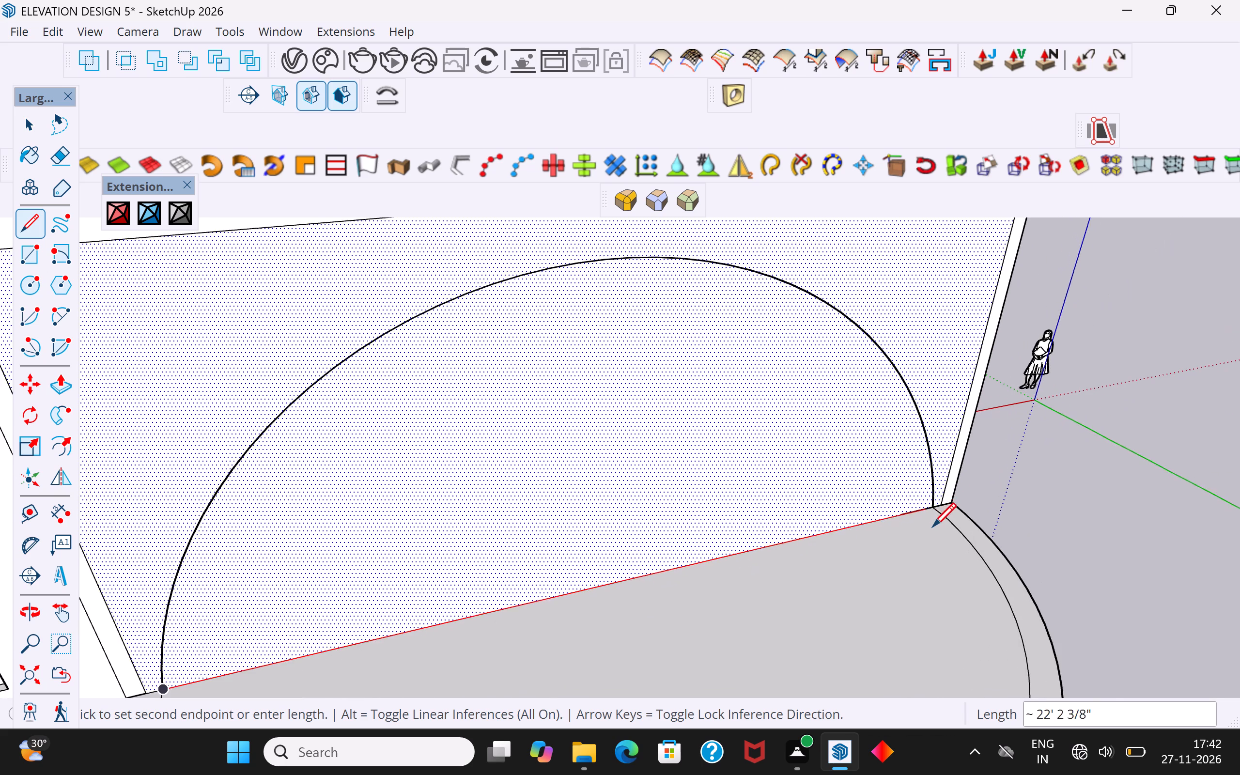
scroll(932, 529, up, 5)
click(931, 495)
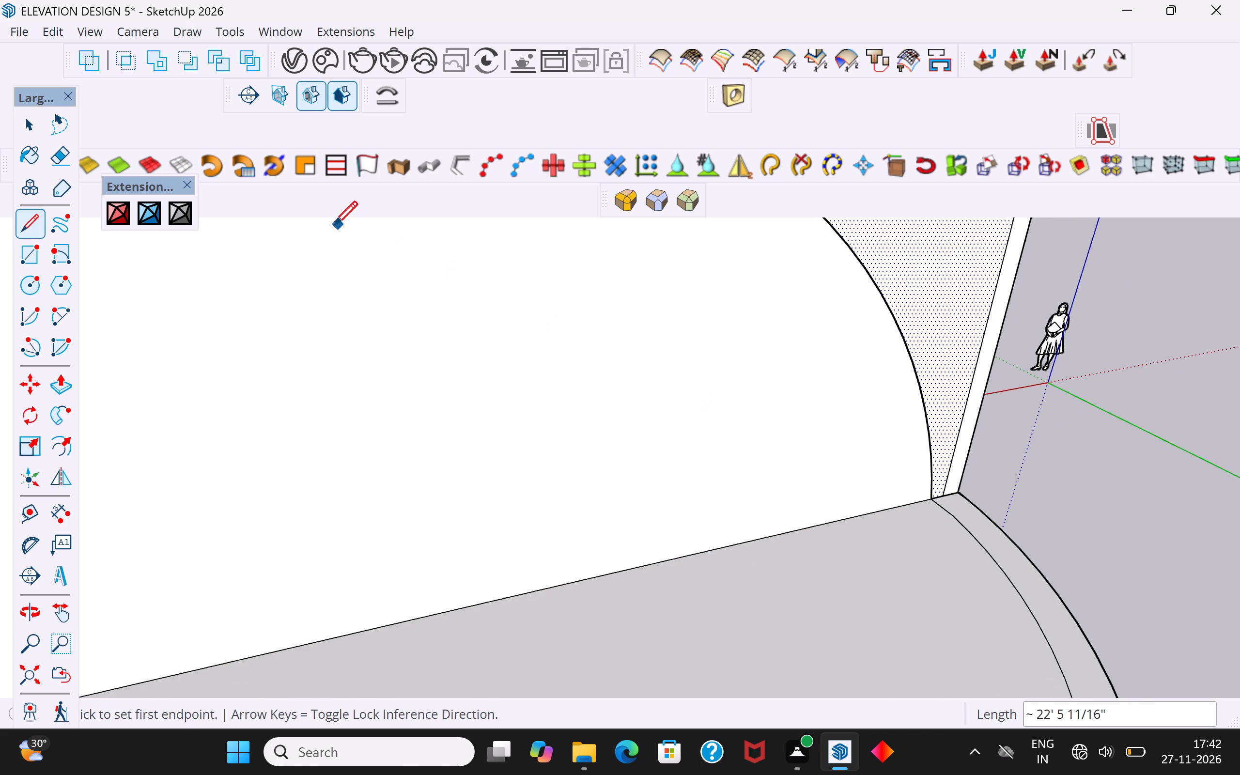
click(35, 125)
click(1131, 462)
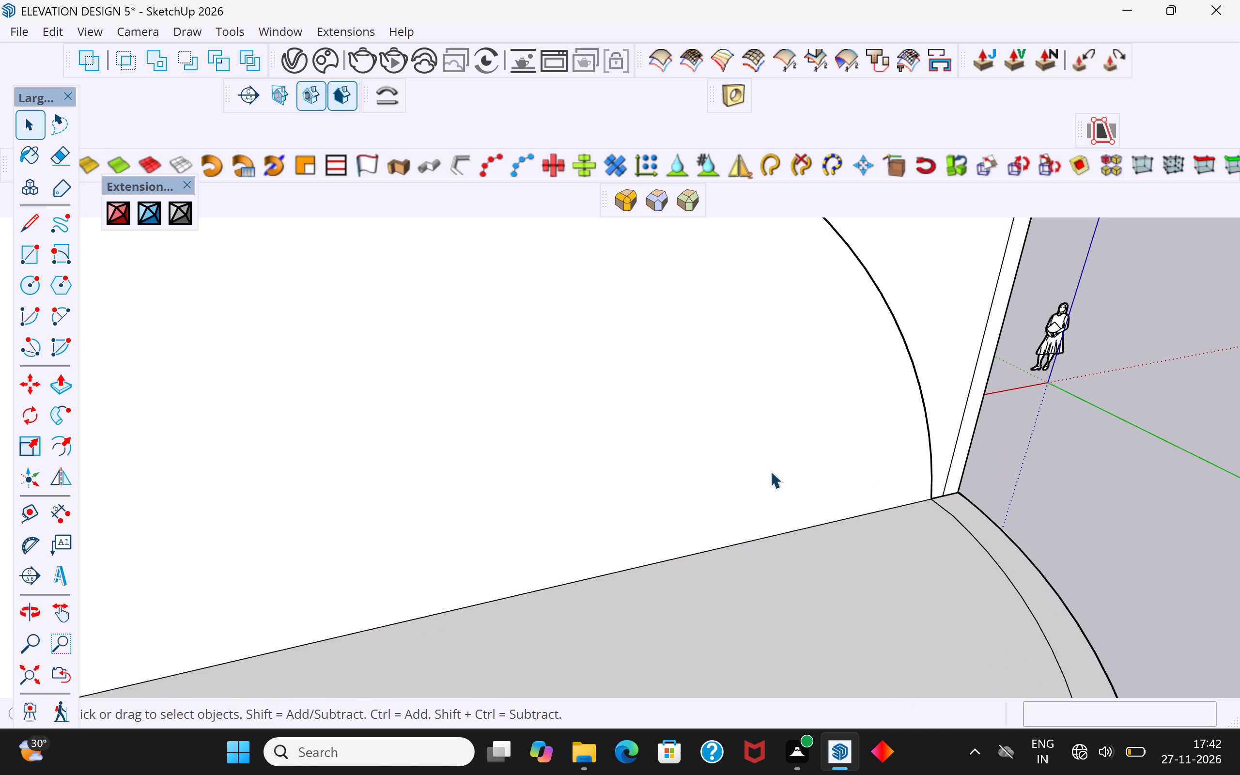
Select the closed arch face and examine it from the hall's side and from the rear.
scroll(609, 522, down, 12)
click(609, 456)
middle_drag(759, 525, 460, 556)
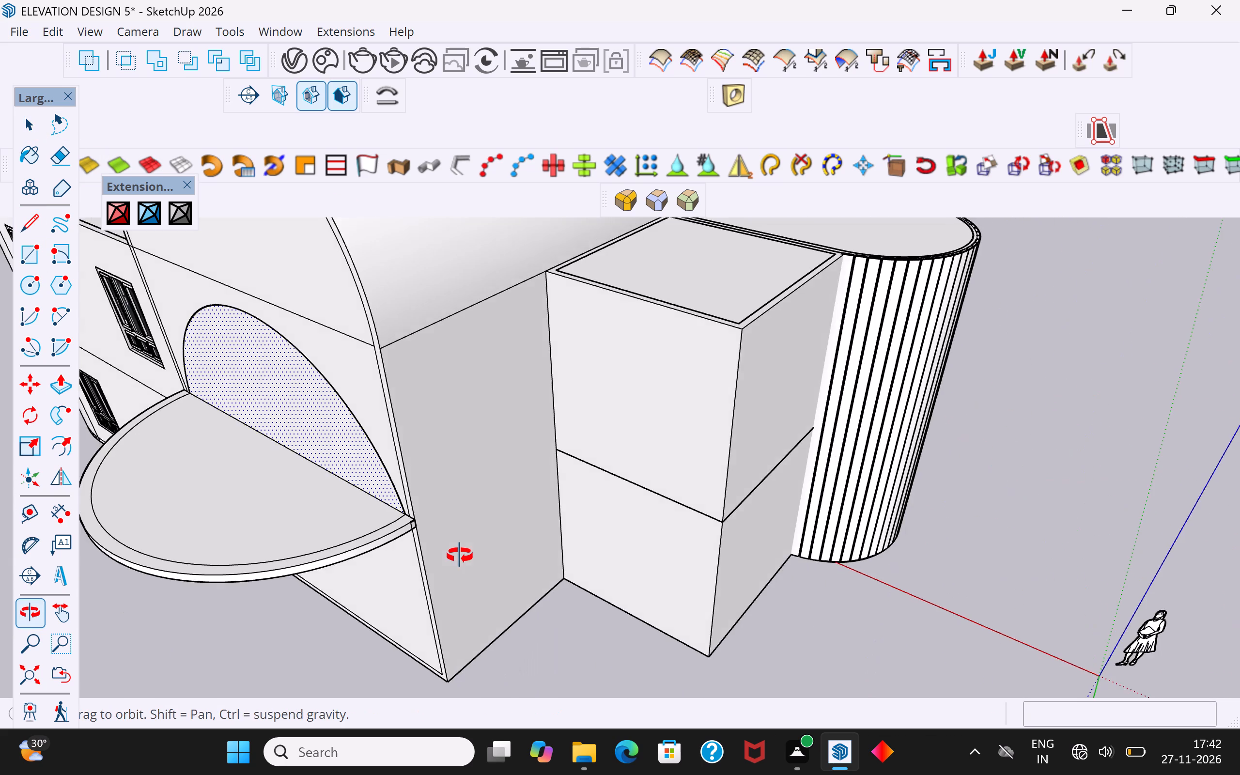
middle_drag(460, 556, 462, 554)
scroll(786, 544, down, 6)
middle_drag(787, 554, 697, 514)
scroll(407, 402, up, 4)
middle_drag(517, 449, 532, 451)
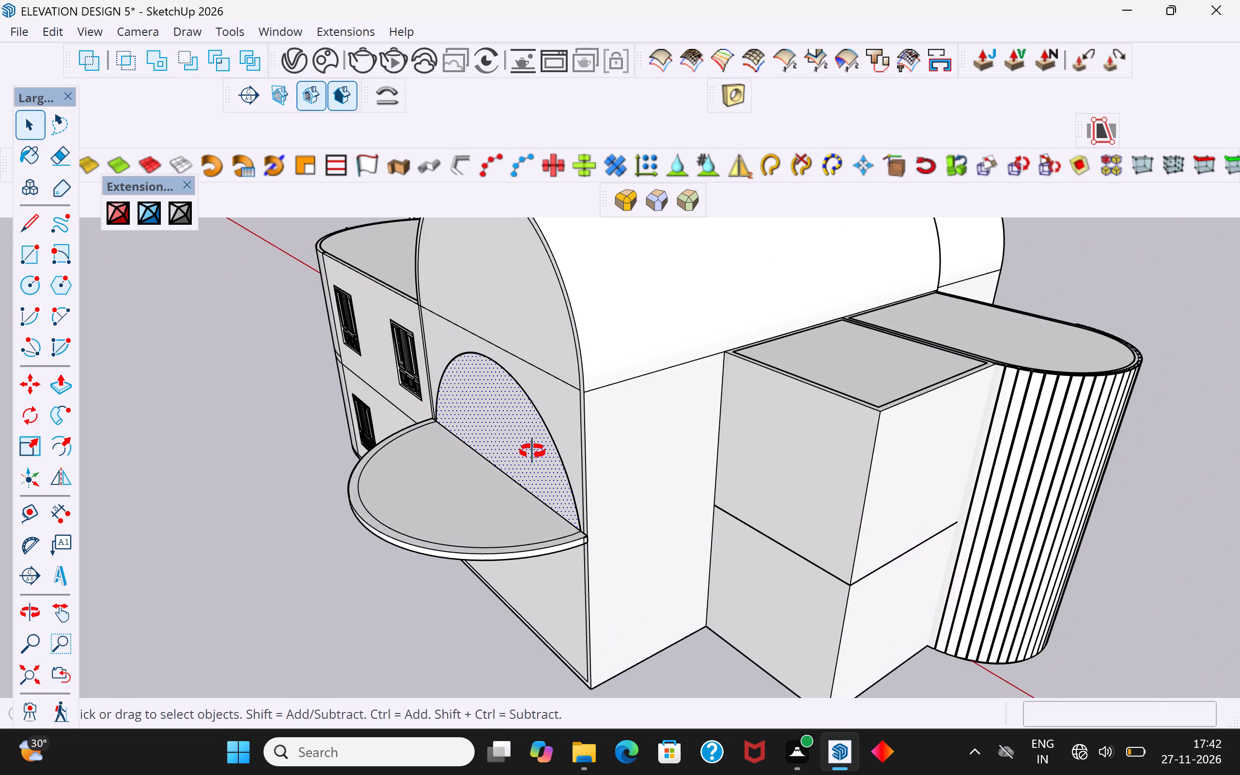
middle_drag(532, 451, 929, 469)
scroll(757, 404, up, 4)
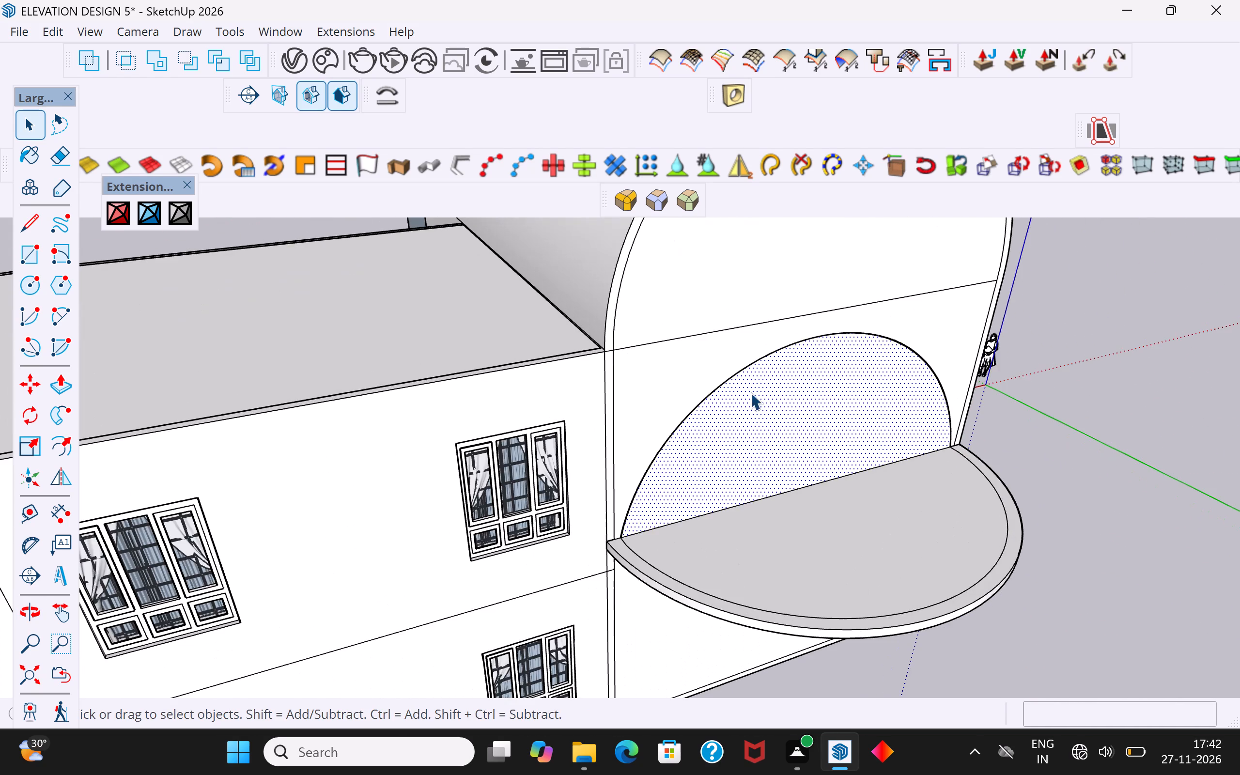
middle_drag(797, 452, 707, 438)
scroll(702, 454, up, 3)
middle_drag(726, 465, 709, 434)
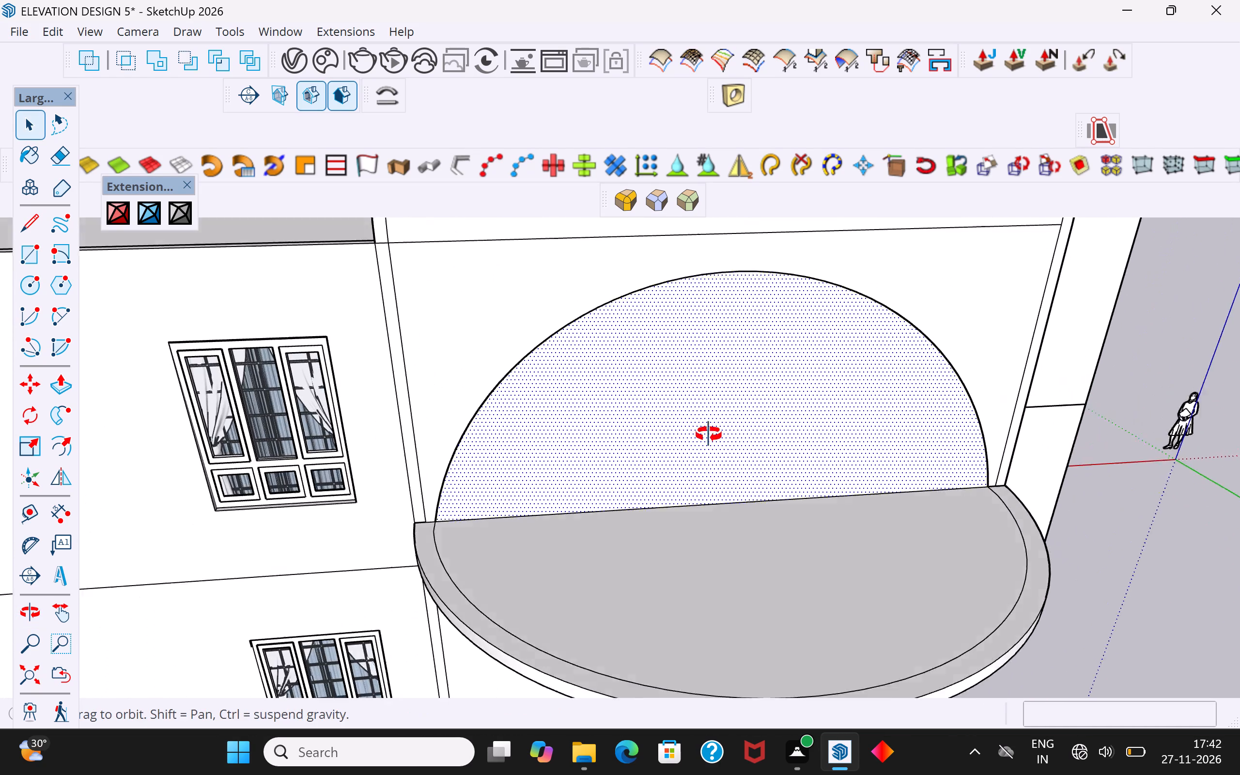
middle_drag(709, 434, 683, 418)
Delete the horizontal line across the vaulted hall's rear wall above the arch.
click(1186, 560)
scroll(731, 494, down, 7)
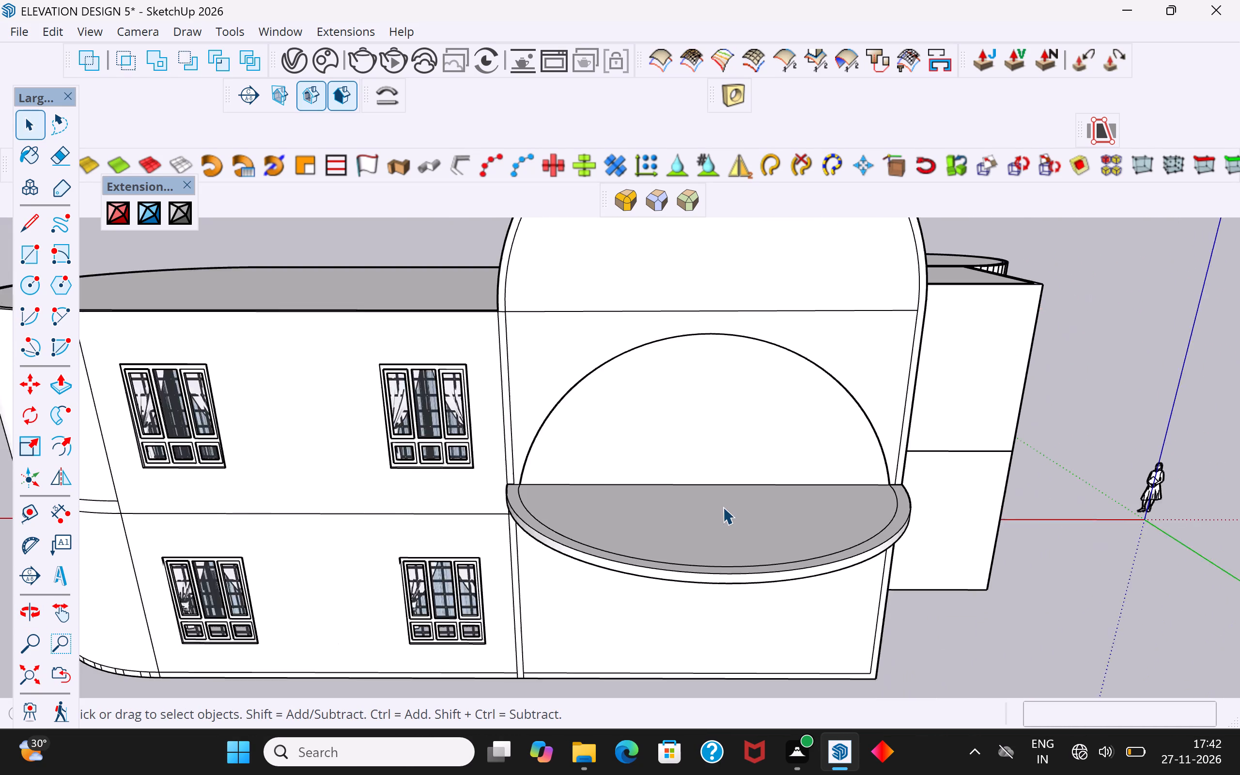
scroll(723, 507, down, 5)
middle_drag(727, 551, 693, 600)
click(765, 459)
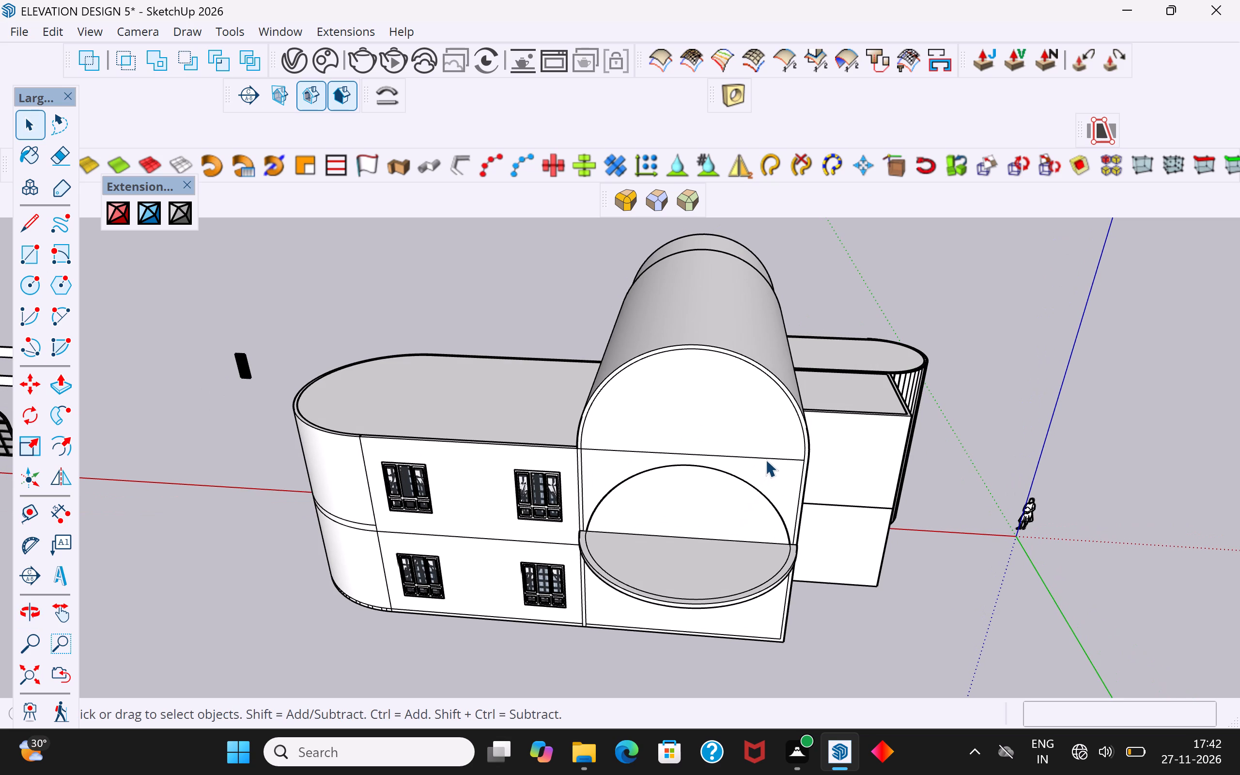
key(Delete)
Reverse the blue back-facing side wall of the entrance porch beside the rounded wing.
middle_drag(774, 511, 765, 426)
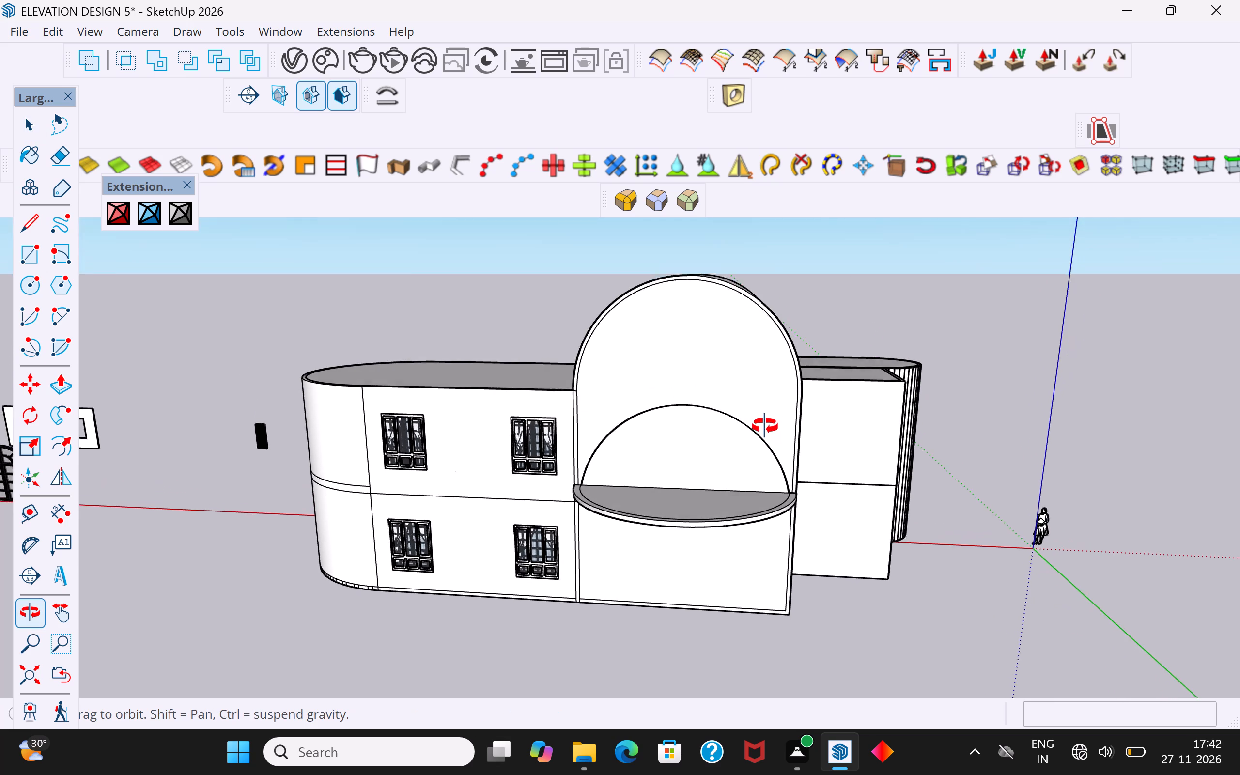
middle_drag(765, 426, 955, 489)
scroll(743, 480, up, 3)
middle_drag(811, 504, 1058, 532)
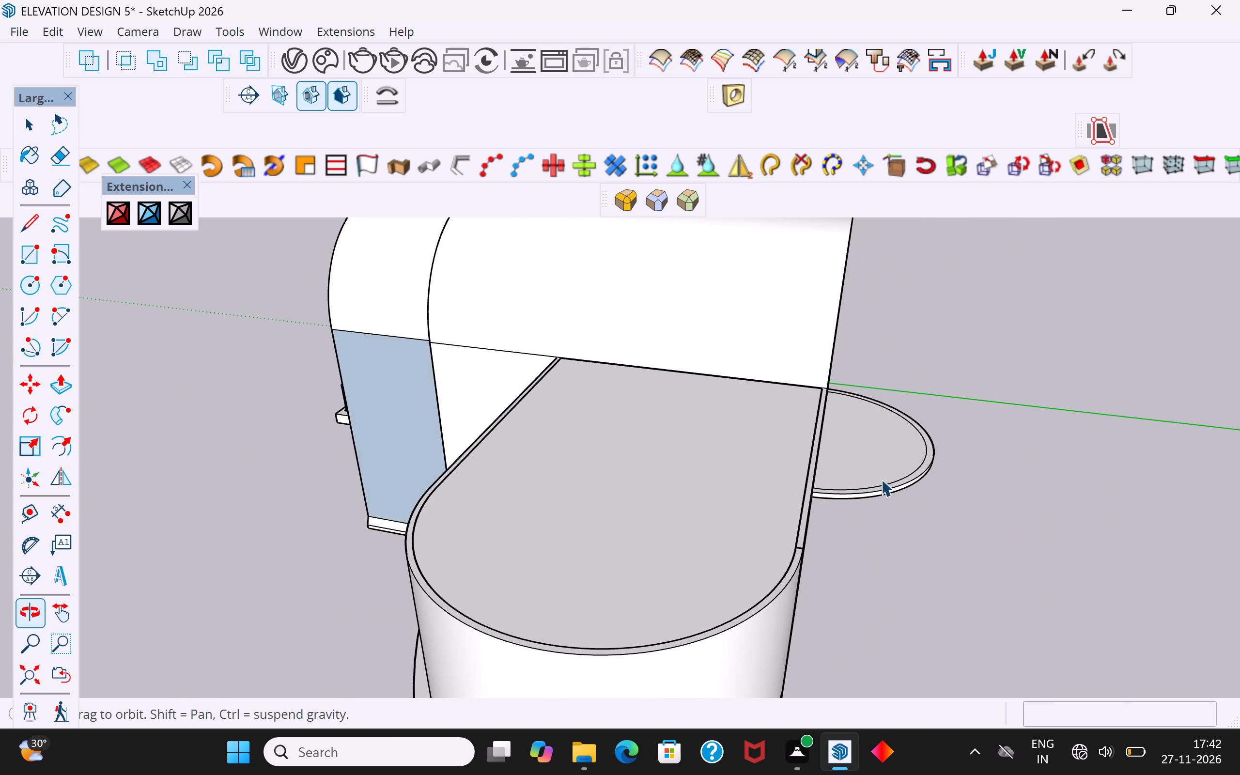
middle_drag(423, 459, 818, 395)
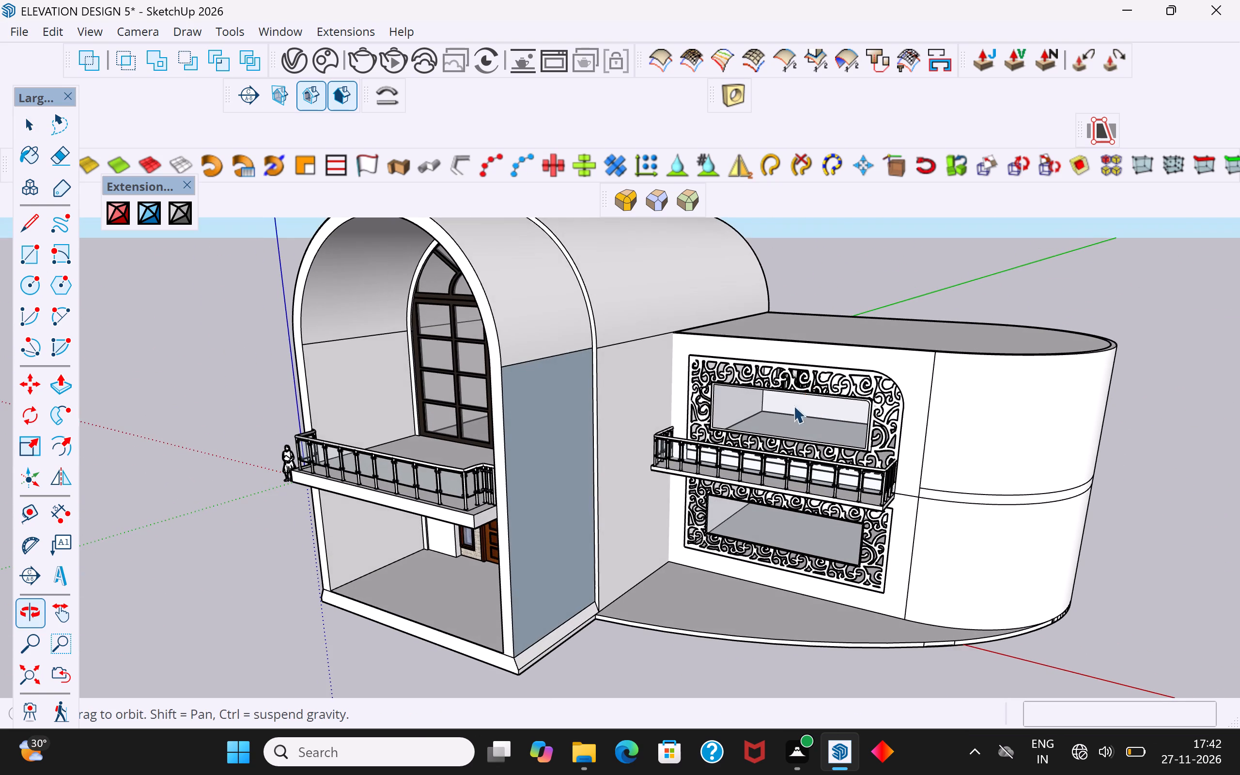
right_click(539, 528)
click(608, 258)
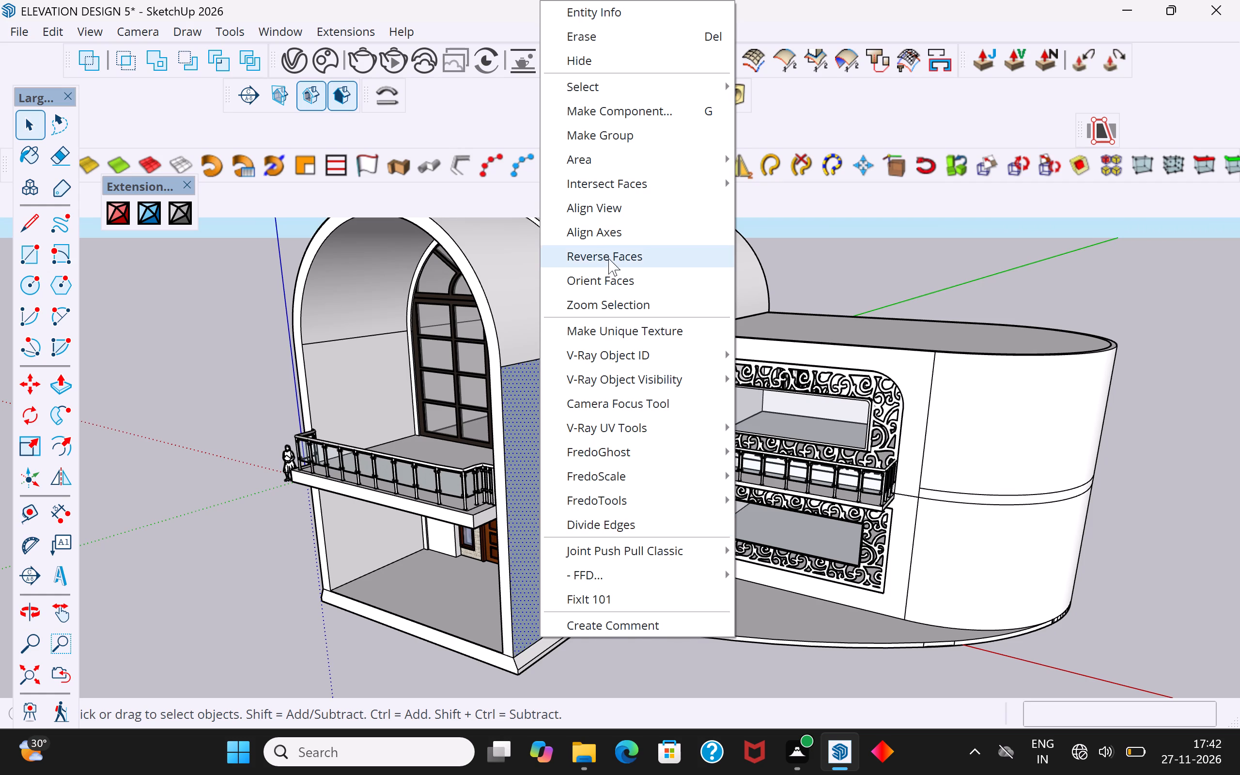
click(956, 273)
Examine the porch's side wall, its sloped base edge, the entrance and the rounded wing.
middle_drag(931, 421, 886, 452)
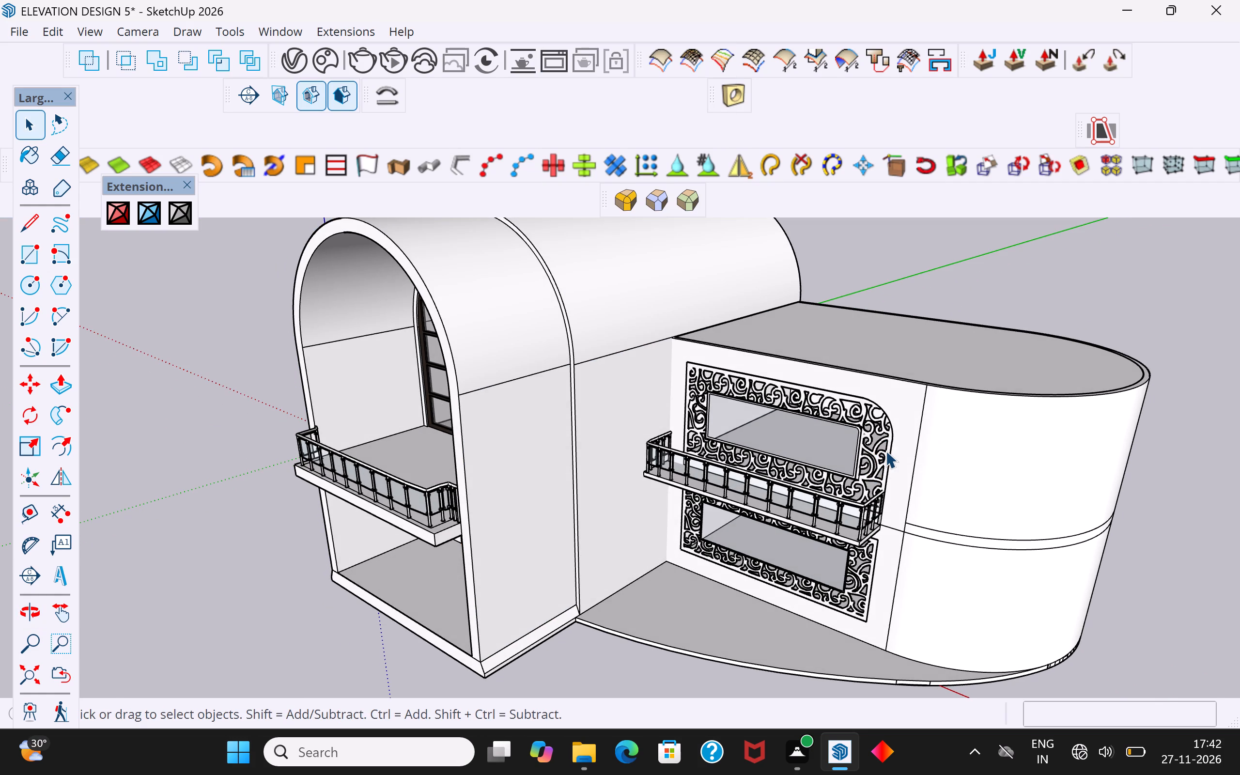
scroll(666, 509, down, 4)
middle_drag(664, 578, 632, 617)
scroll(606, 594, up, 20)
scroll(606, 594, up, 1)
middle_drag(624, 588, 901, 504)
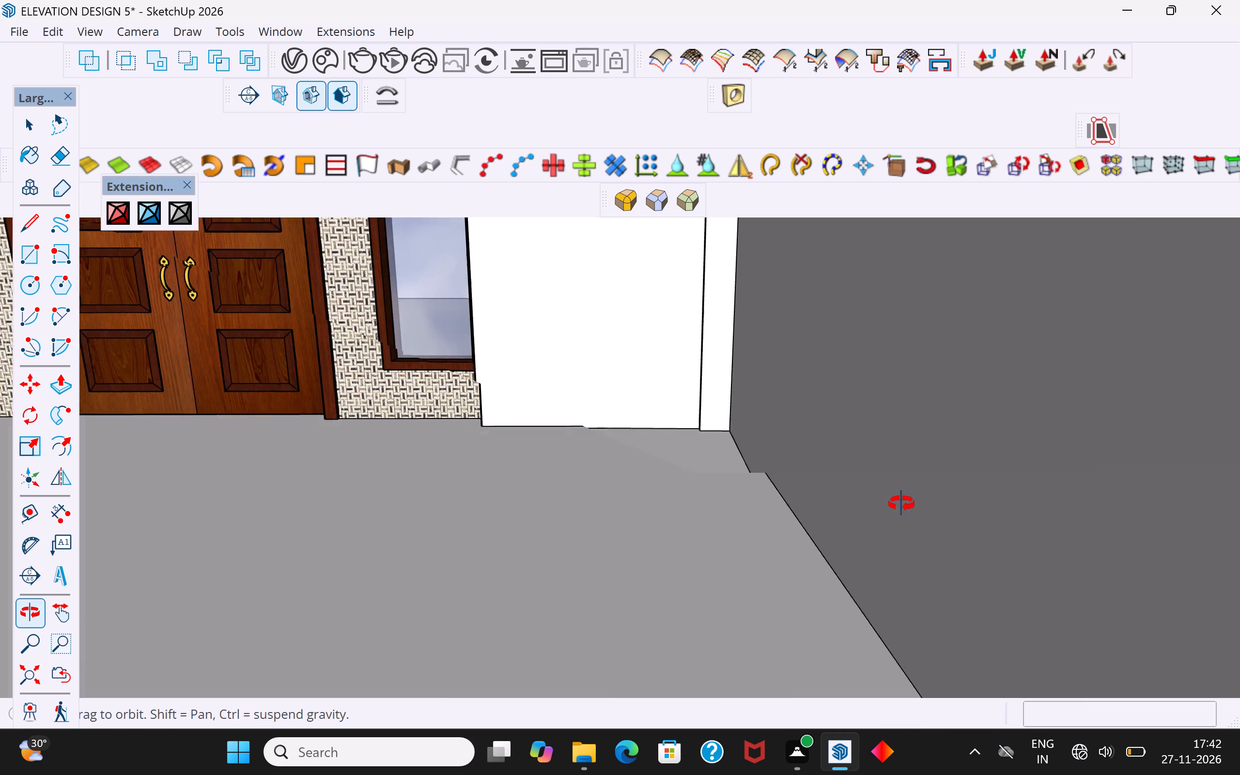
middle_drag(901, 504, 710, 484)
scroll(702, 481, up, 1)
scroll(643, 442, down, 12)
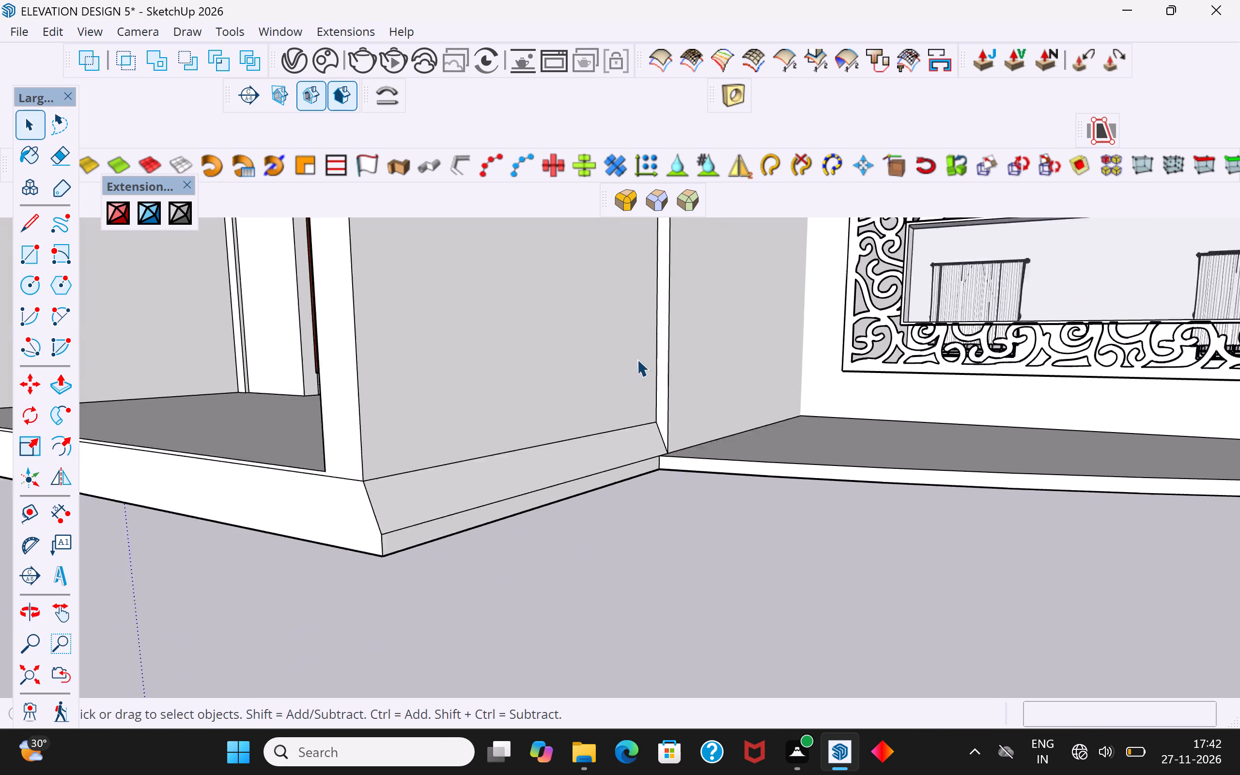
scroll(637, 359, down, 3)
middle_drag(658, 398, 897, 456)
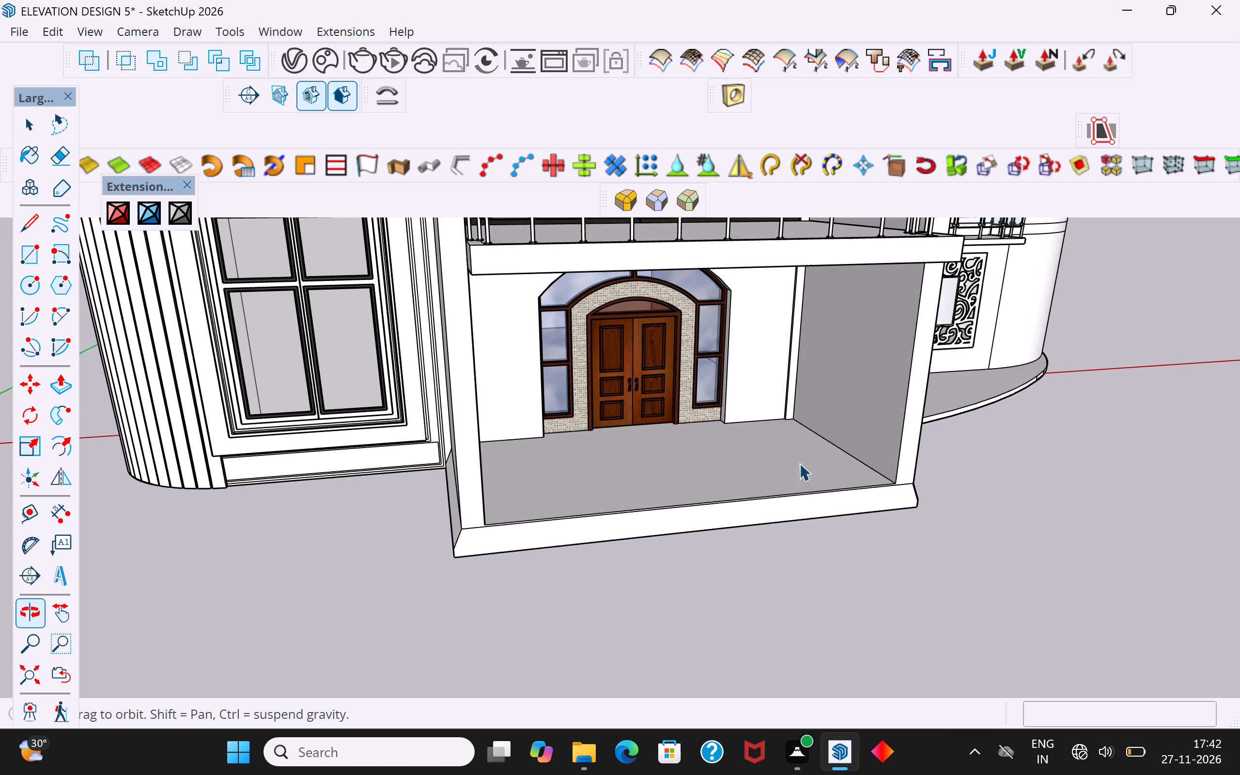
scroll(522, 490, down, 13)
middle_drag(742, 487, 465, 562)
middle_drag(835, 465, 543, 472)
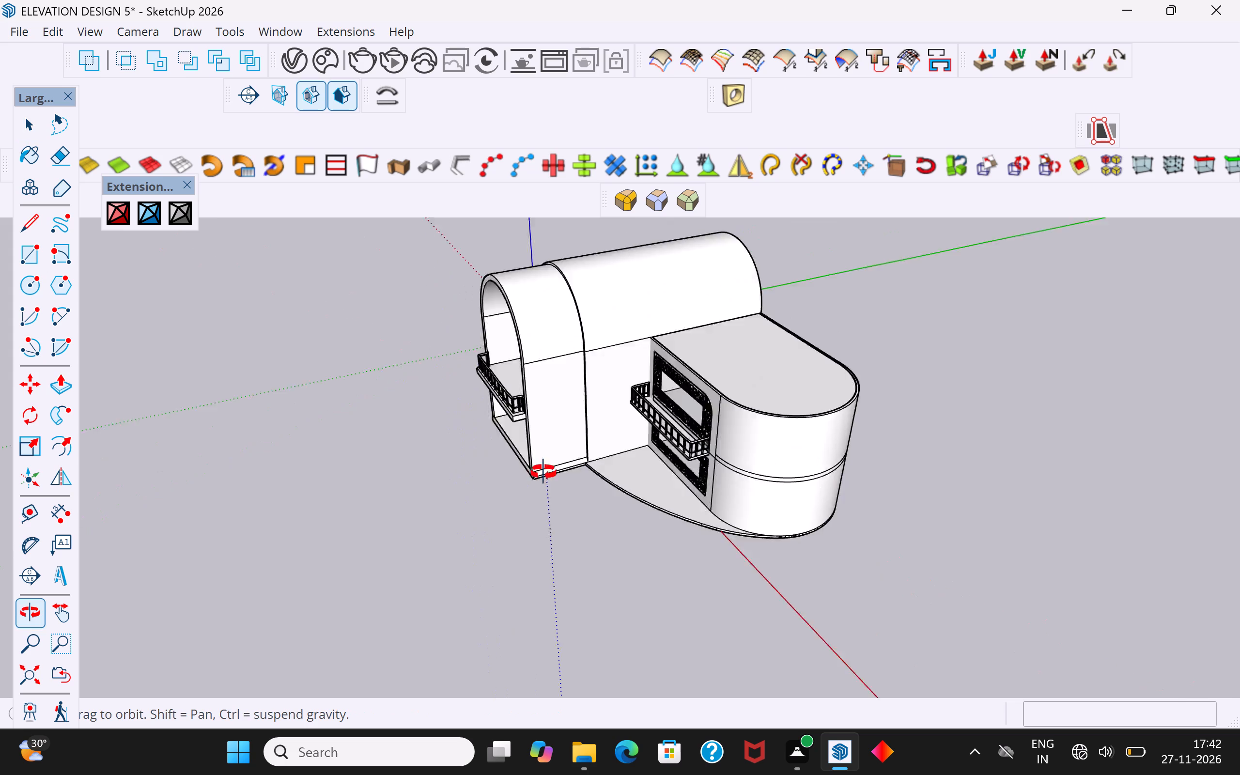
middle_drag(543, 472, 486, 472)
Select the arched face above the half-round rear balcony and examine it within the rear elevation.
middle_drag(854, 479, 595, 414)
scroll(773, 498, up, 5)
middle_drag(835, 456, 688, 478)
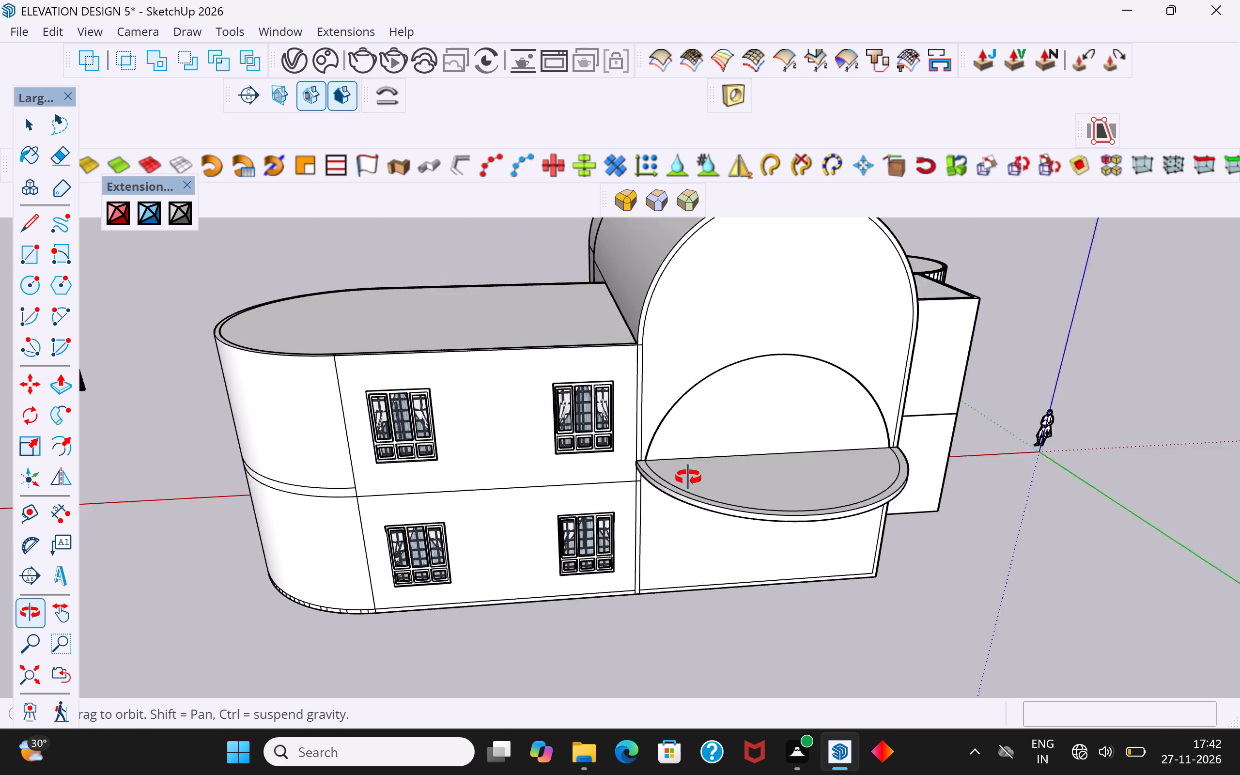
middle_drag(688, 478, 685, 478)
scroll(720, 451, up, 4)
click(740, 467)
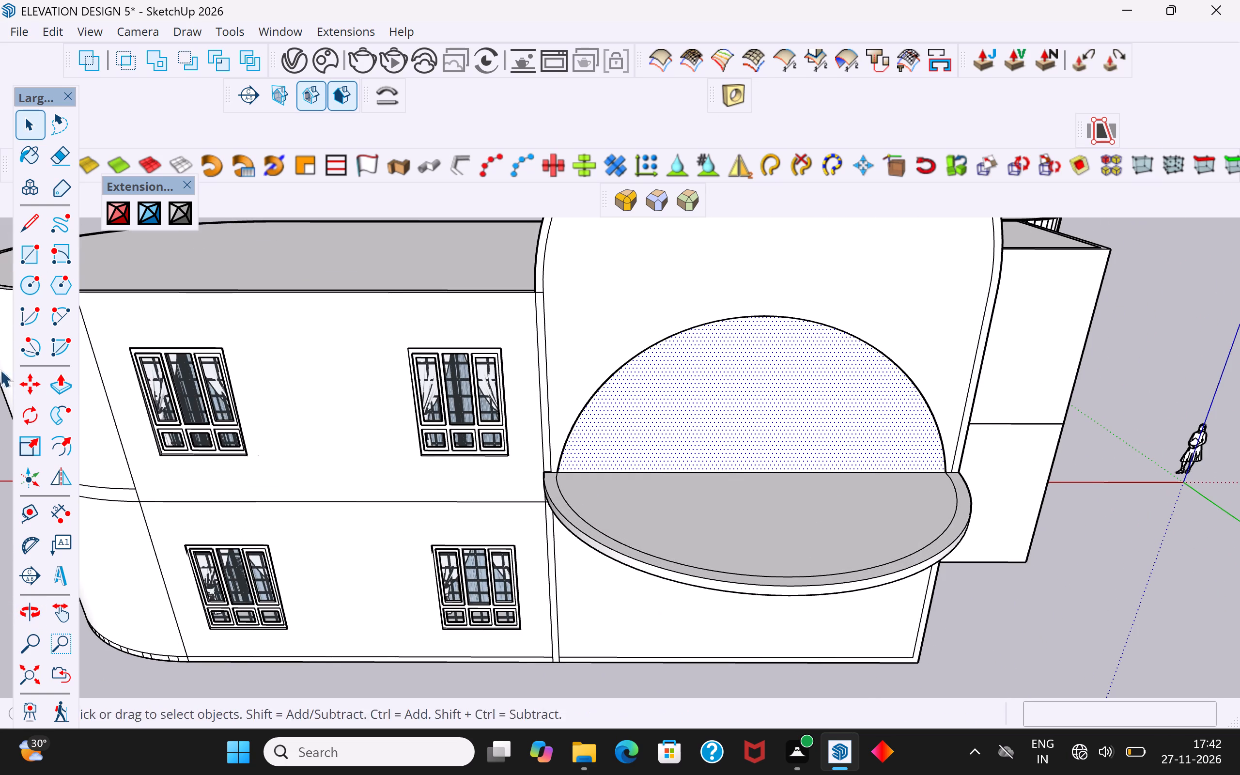
click(36, 515)
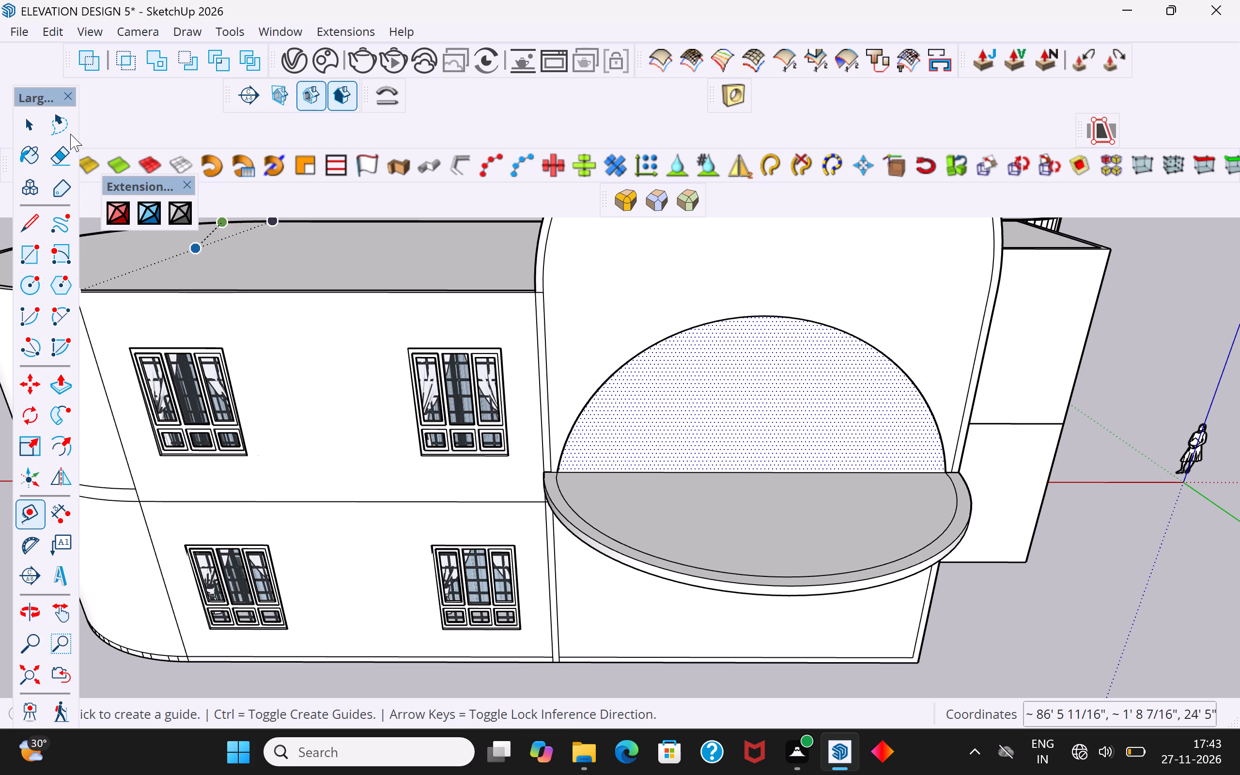
click(38, 128)
click(1065, 593)
scroll(703, 446, down, 4)
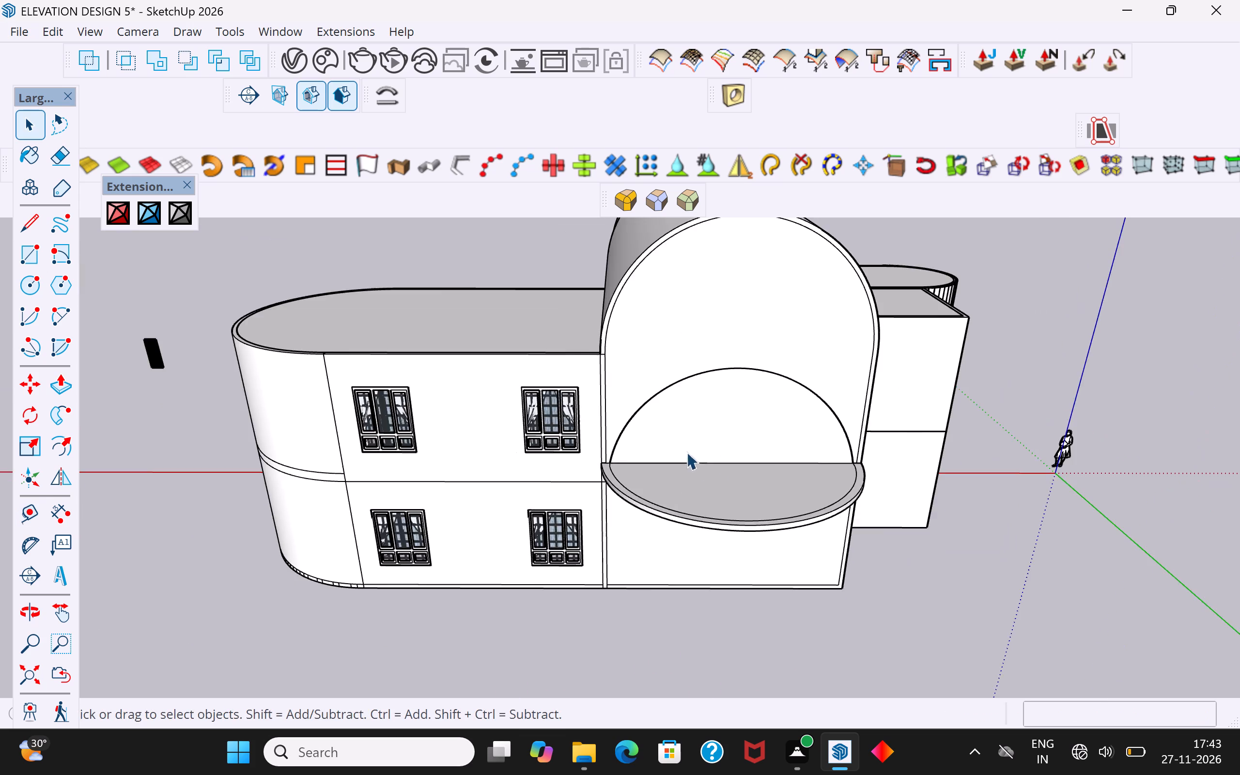
scroll(686, 452, down, 1)
middle_drag(739, 520, 684, 560)
scroll(686, 559, down, 1)
scroll(732, 493, up, 3)
middle_drag(754, 445, 756, 403)
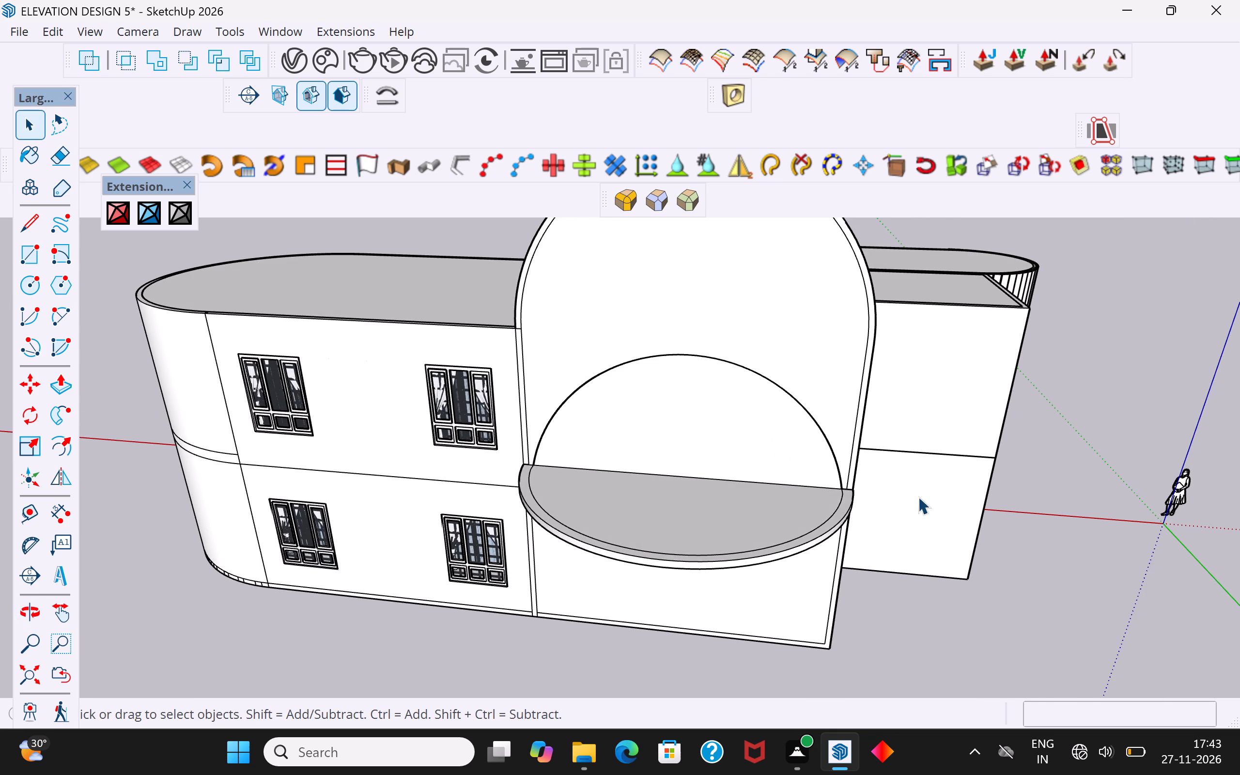
Place a horizontal guide 6' above the arch's base edge on the rear wall.
click(29, 519)
scroll(621, 476, up, 3)
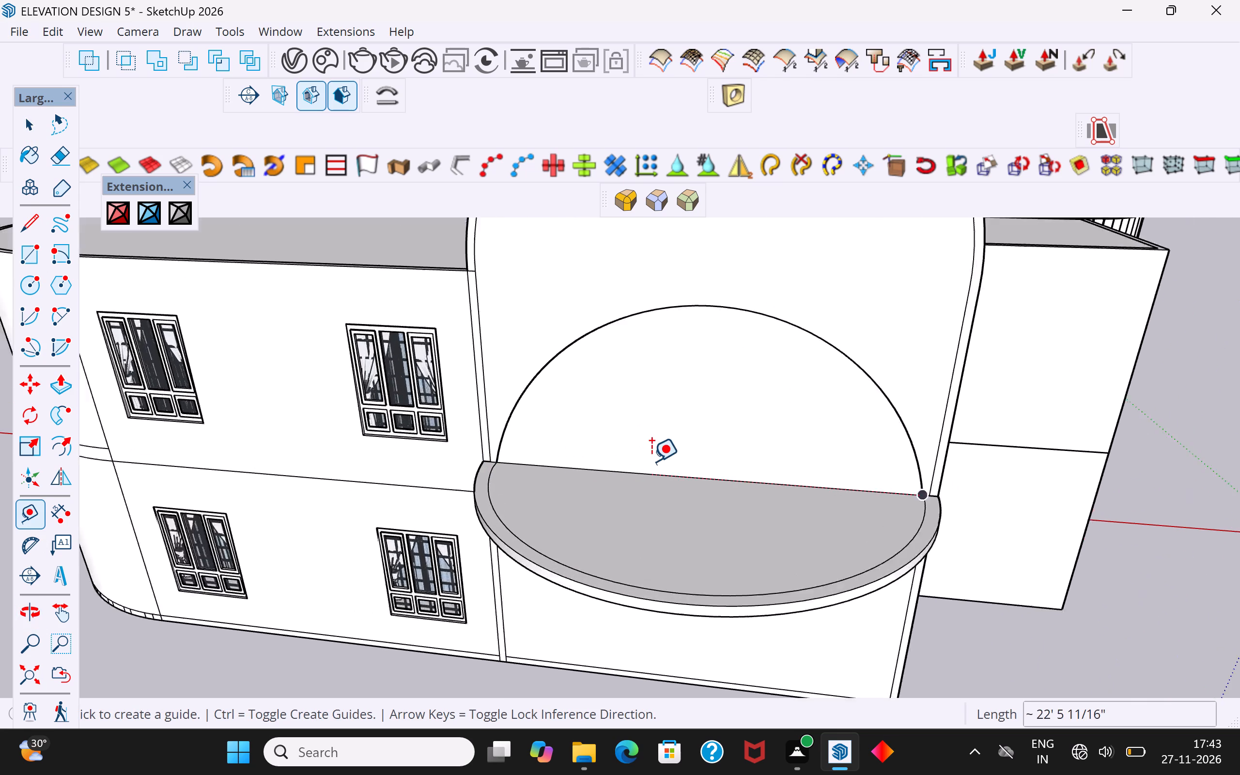
scroll(651, 461, up, 2)
click(708, 482)
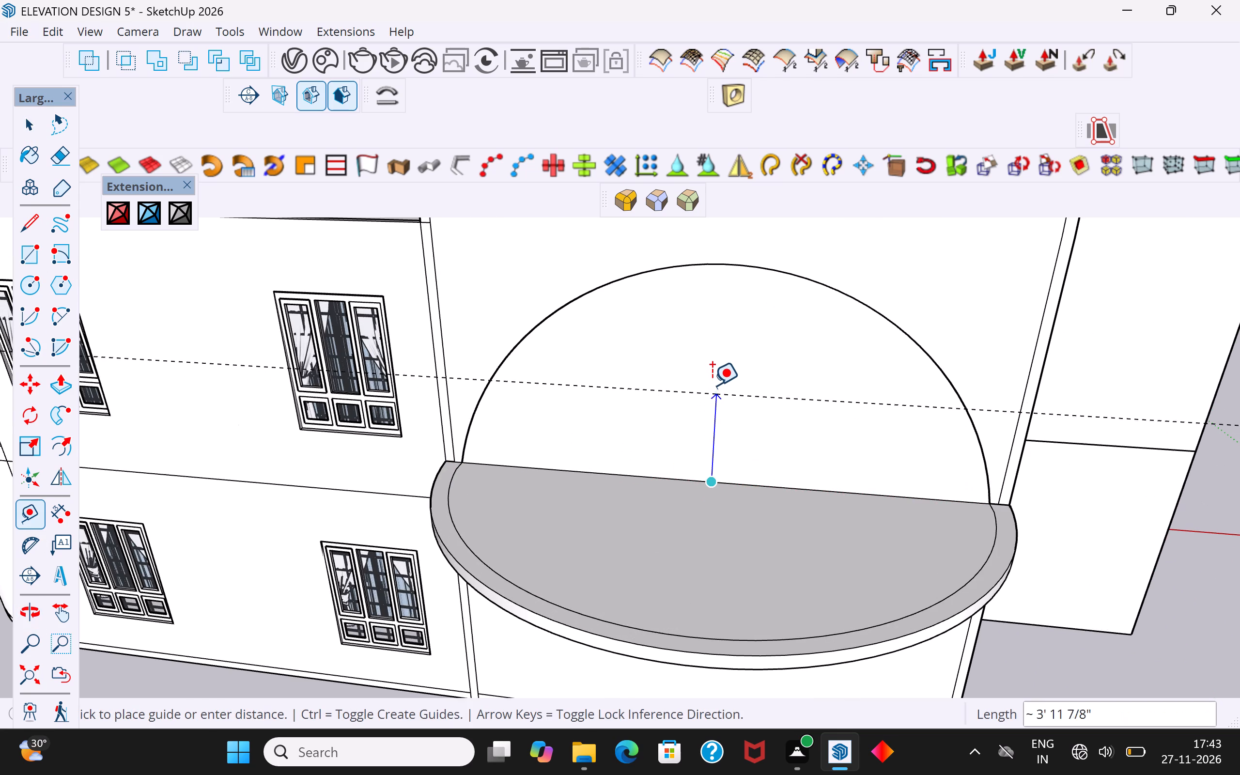
text(6')
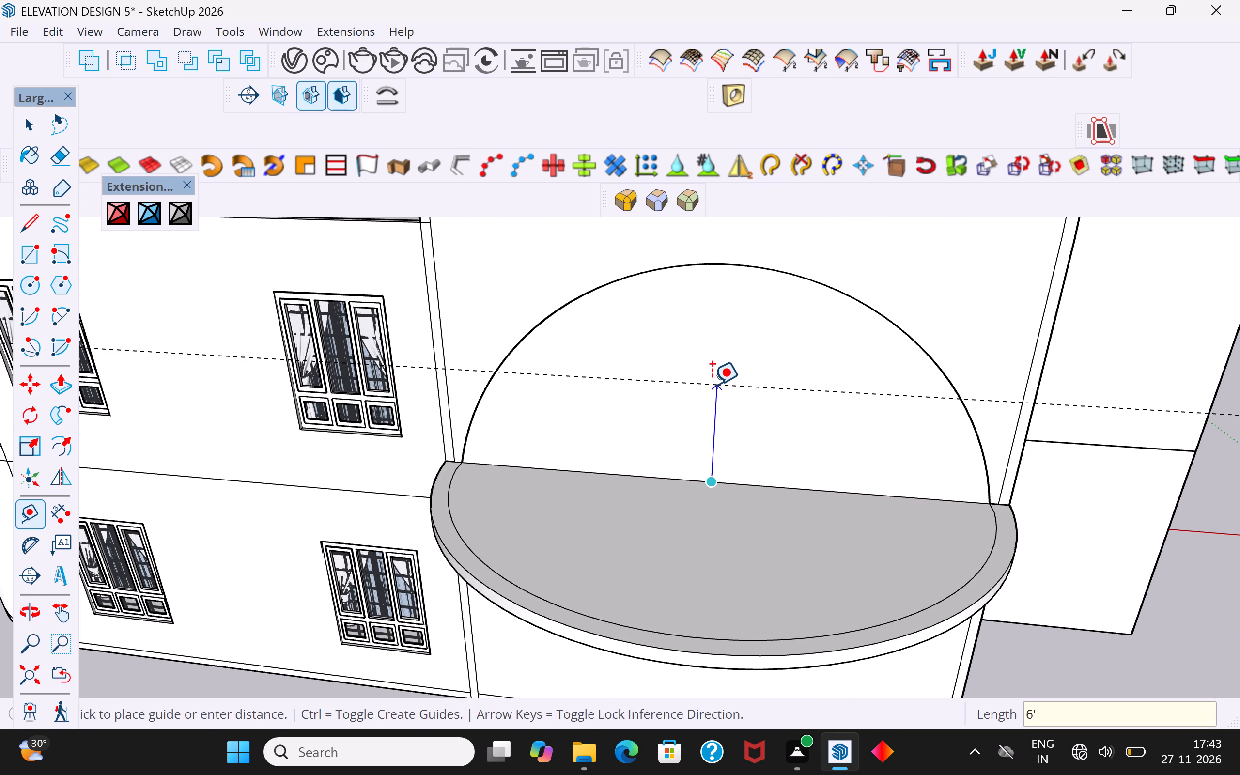
key(Return)
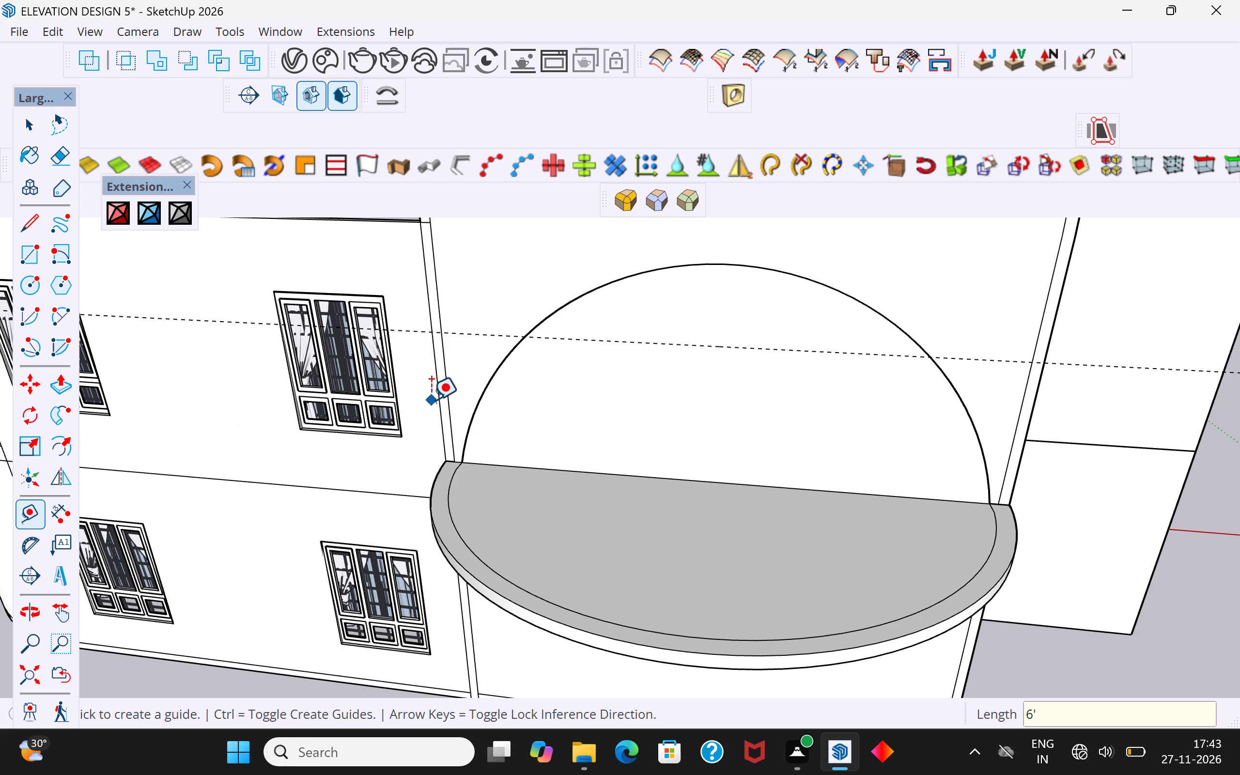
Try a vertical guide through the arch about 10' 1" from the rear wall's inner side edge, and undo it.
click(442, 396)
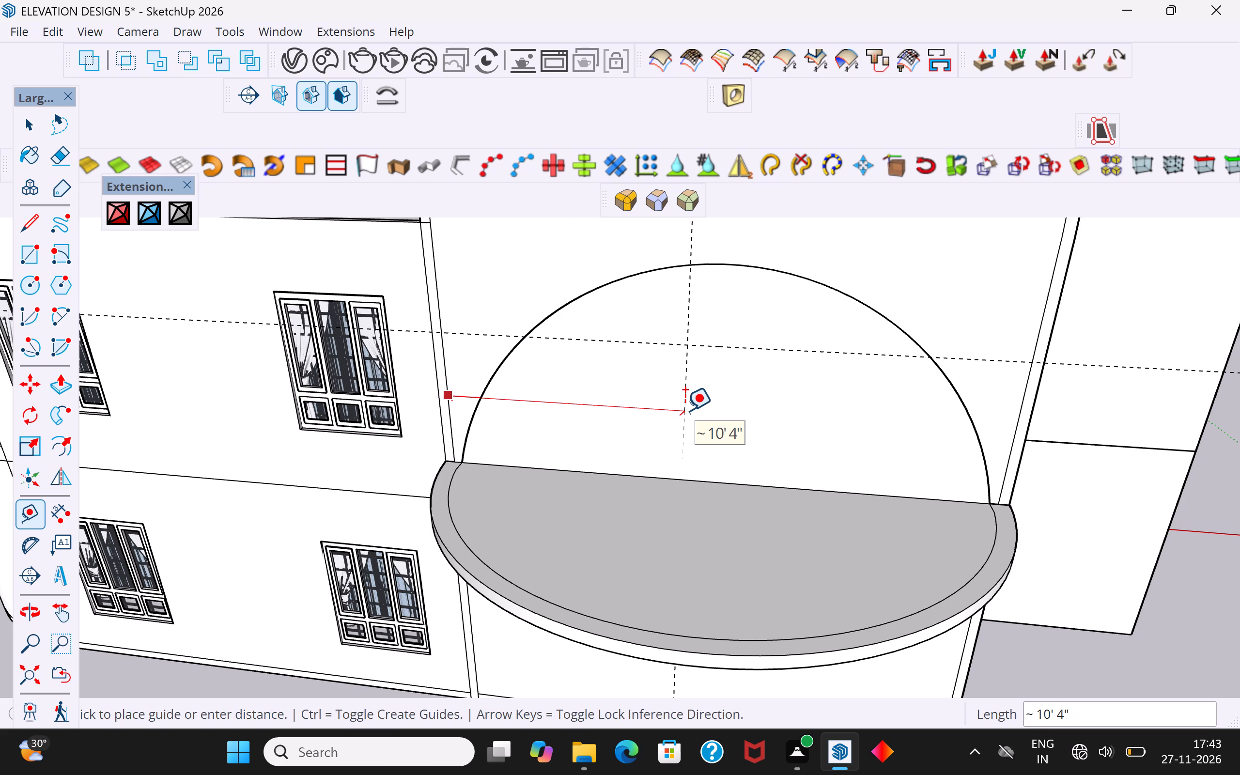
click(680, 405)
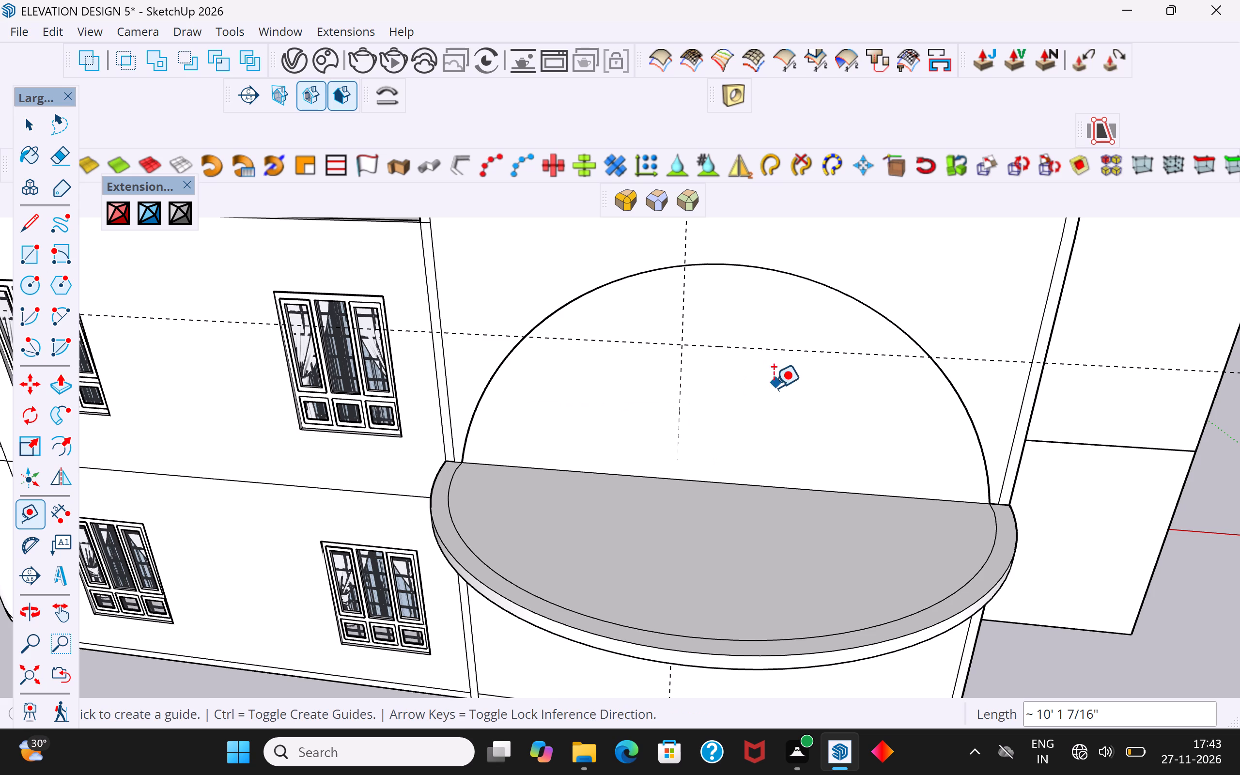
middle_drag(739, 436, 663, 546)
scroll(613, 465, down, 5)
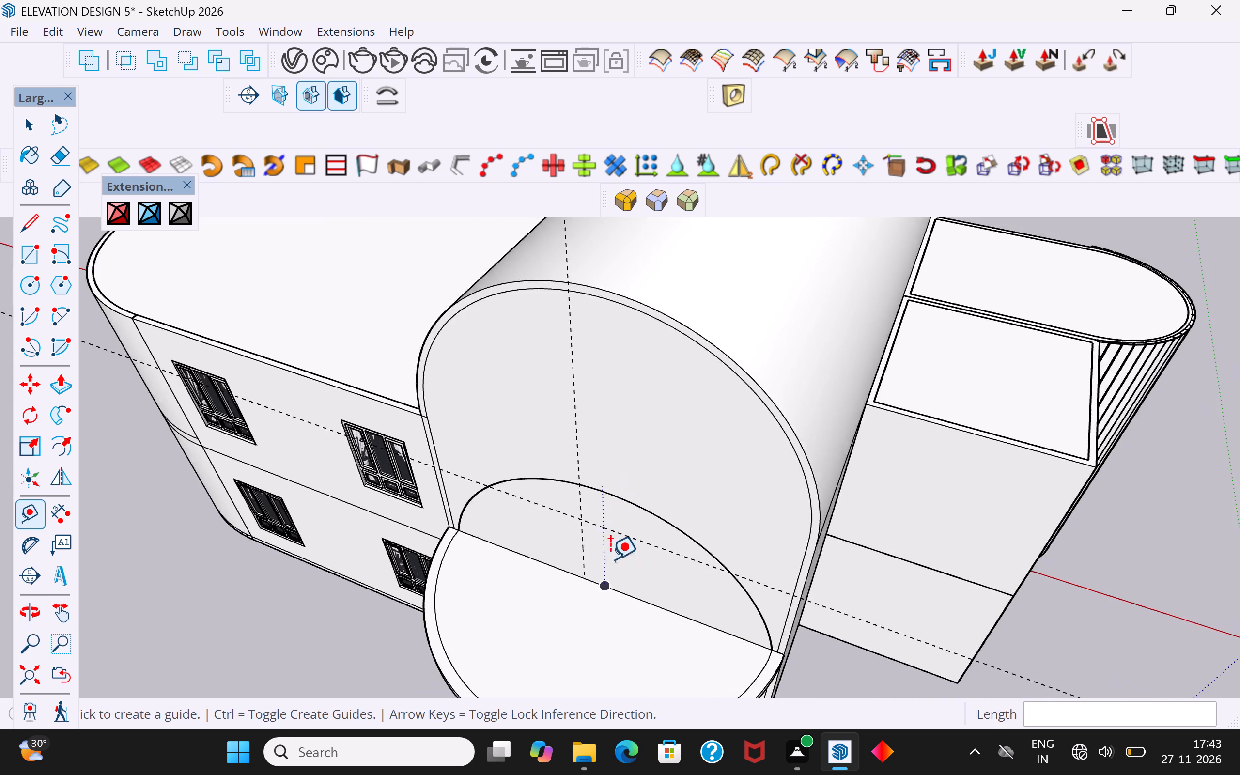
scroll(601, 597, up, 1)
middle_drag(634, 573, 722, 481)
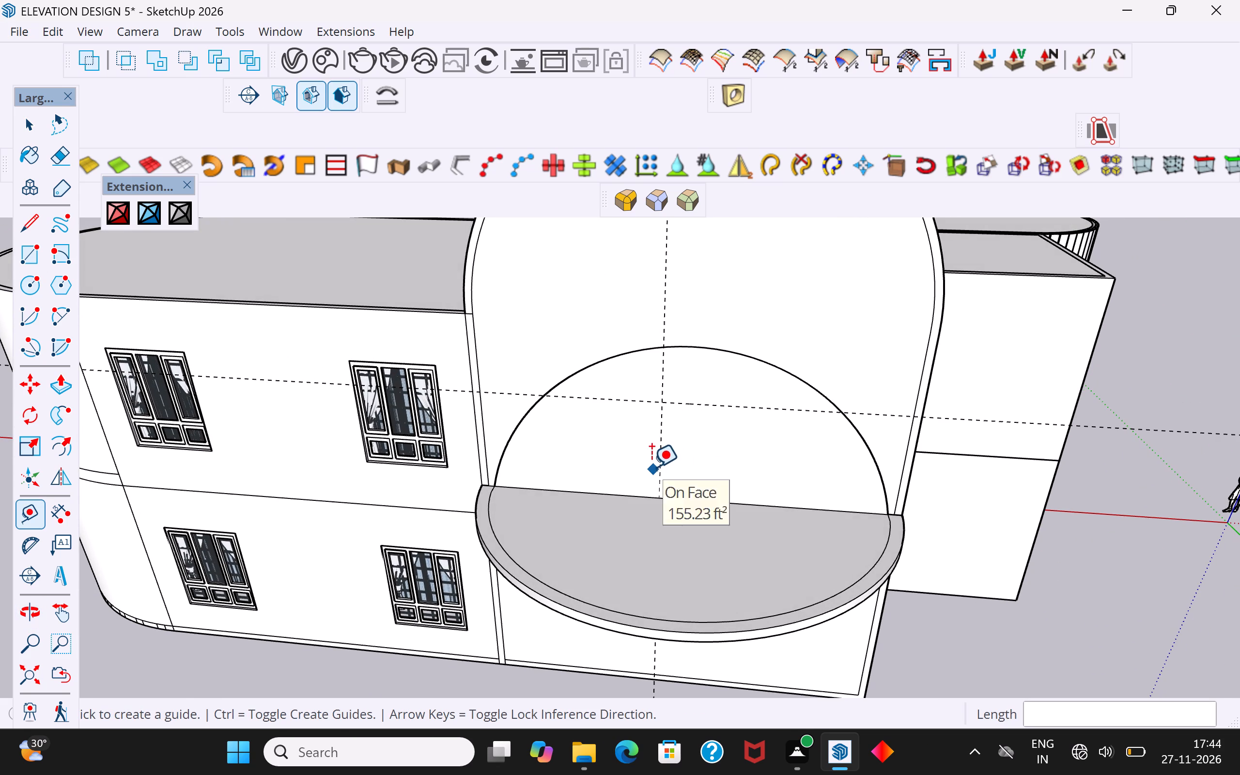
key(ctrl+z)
Place a vertical guide near the arch's middle, about 11' 7" from the rear wall's inner side edge.
click(482, 453)
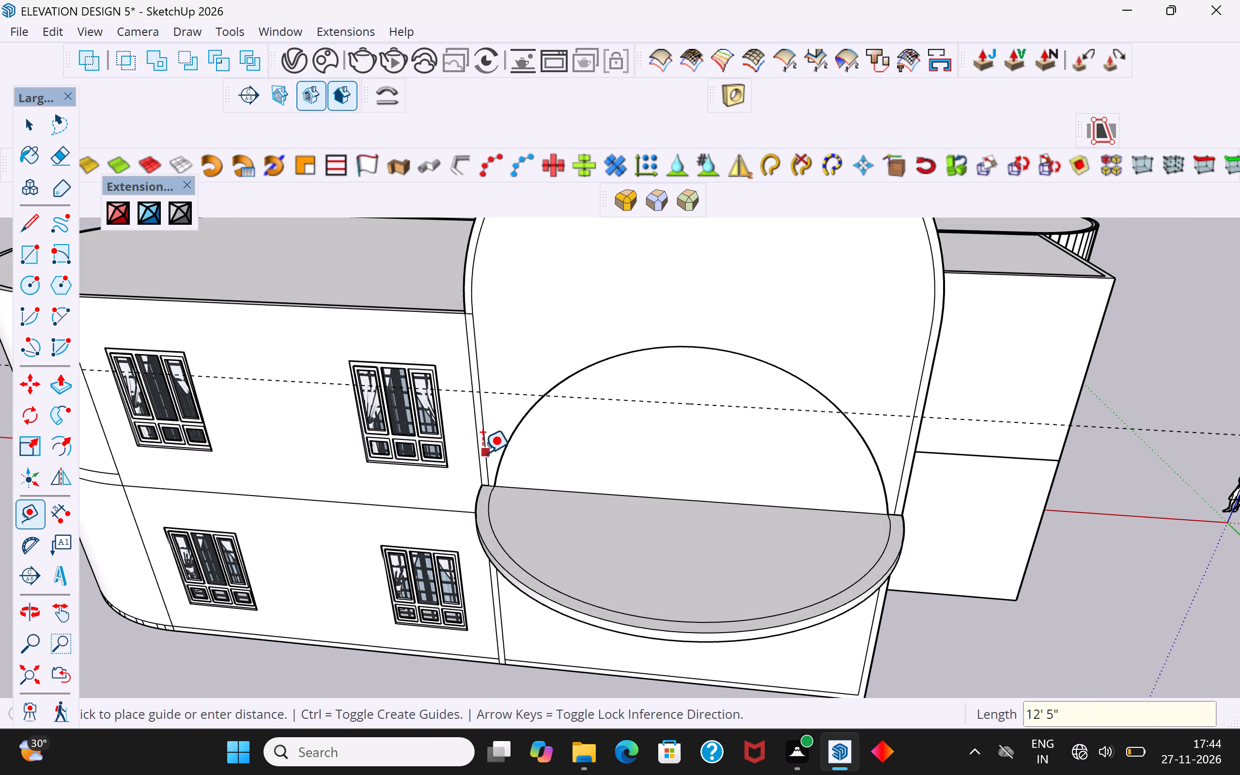
click(682, 498)
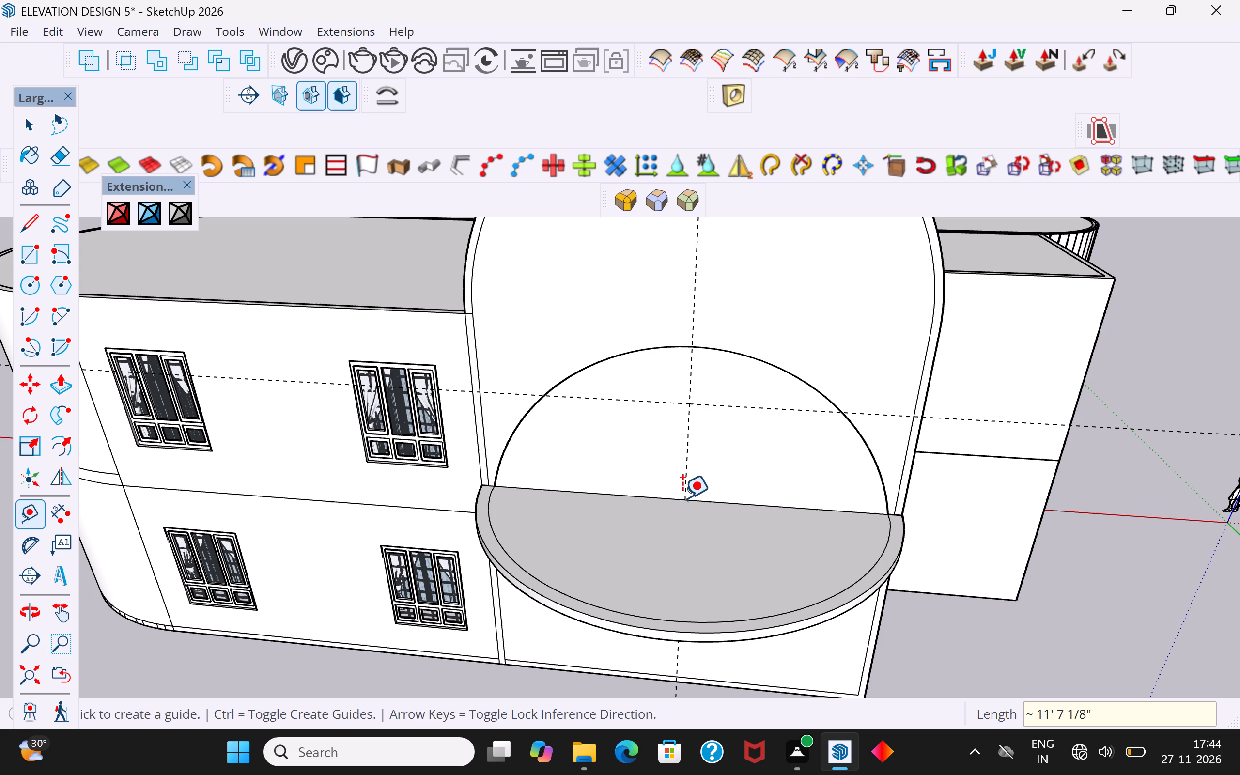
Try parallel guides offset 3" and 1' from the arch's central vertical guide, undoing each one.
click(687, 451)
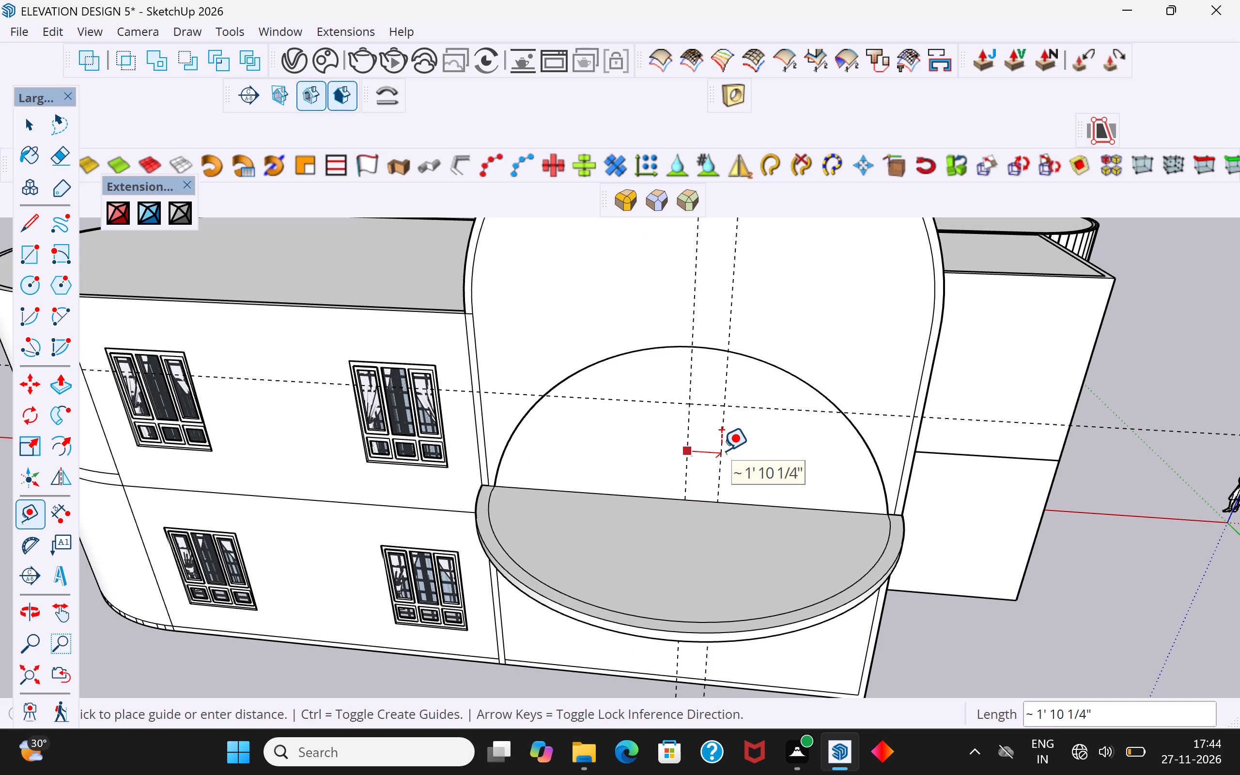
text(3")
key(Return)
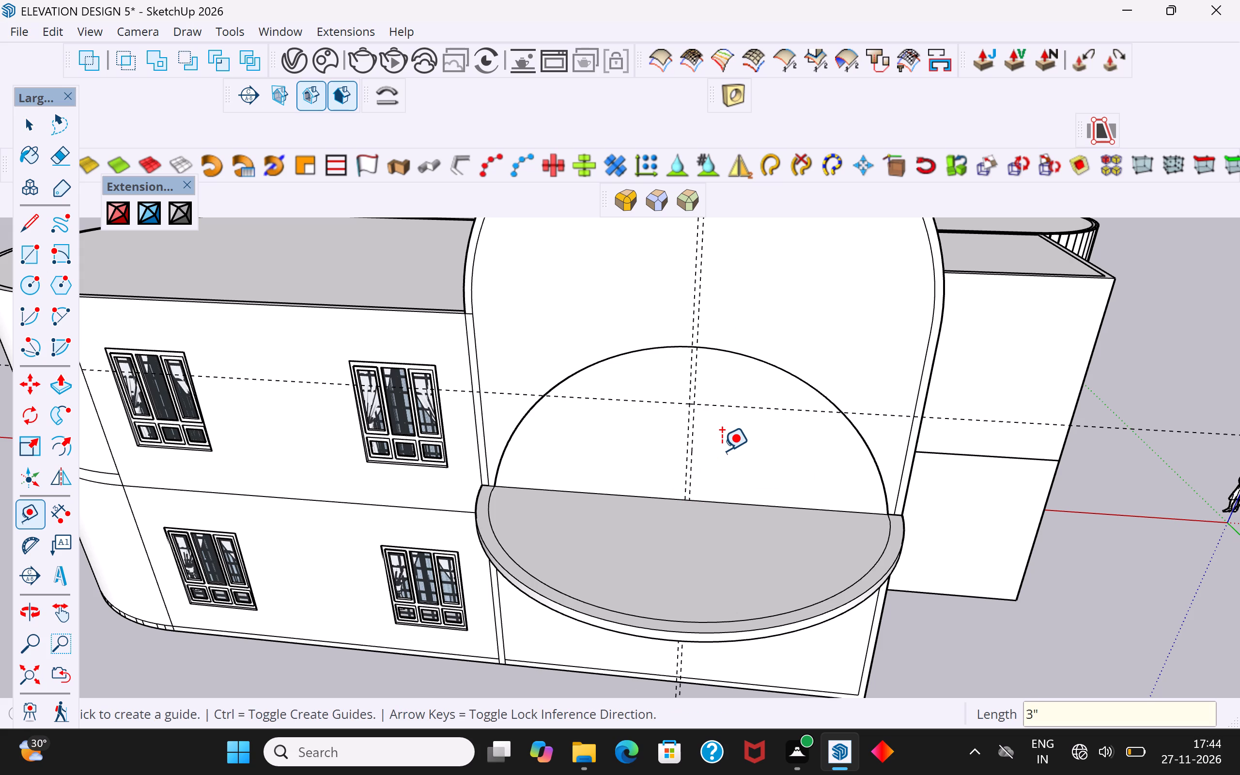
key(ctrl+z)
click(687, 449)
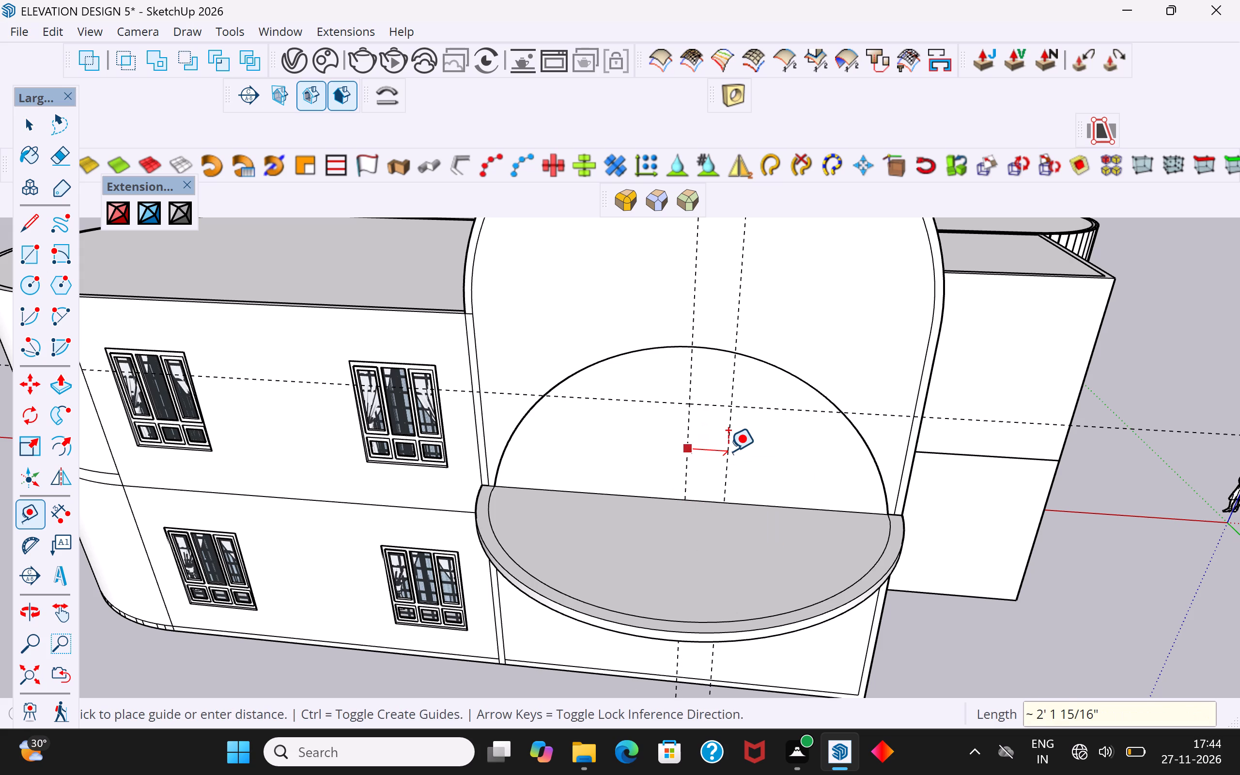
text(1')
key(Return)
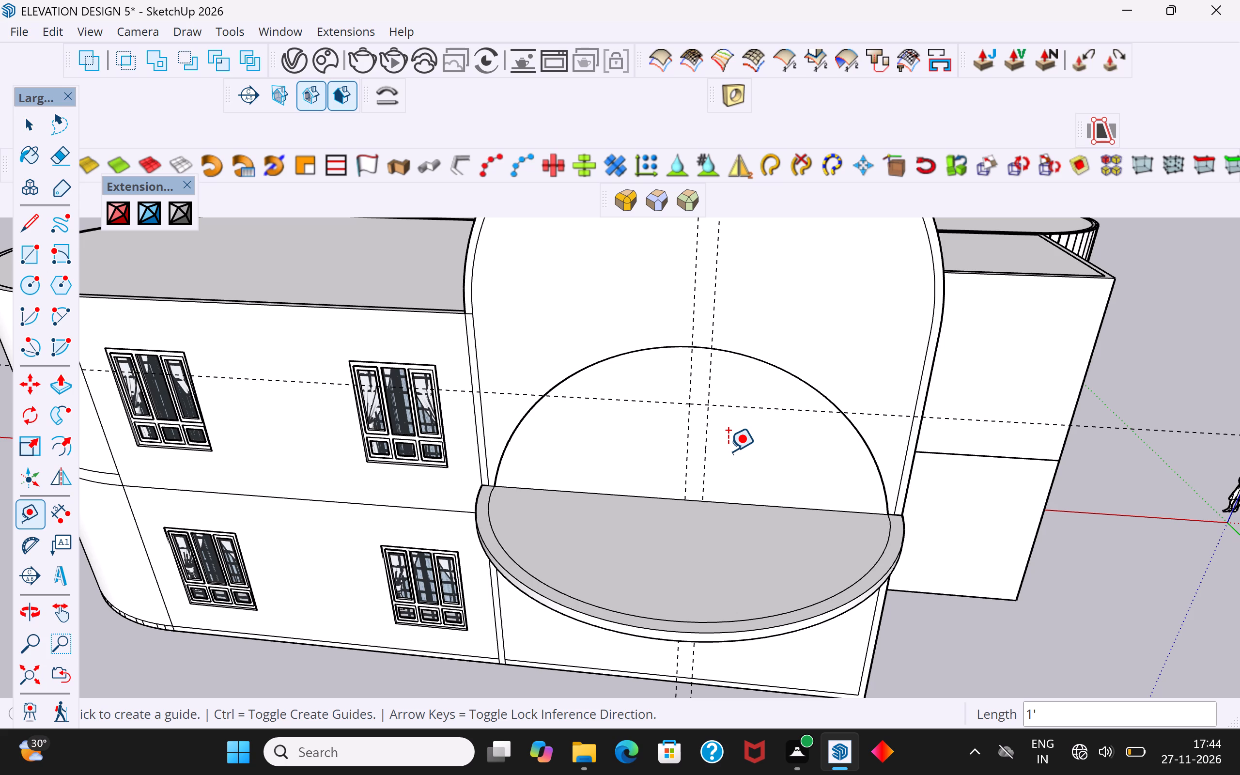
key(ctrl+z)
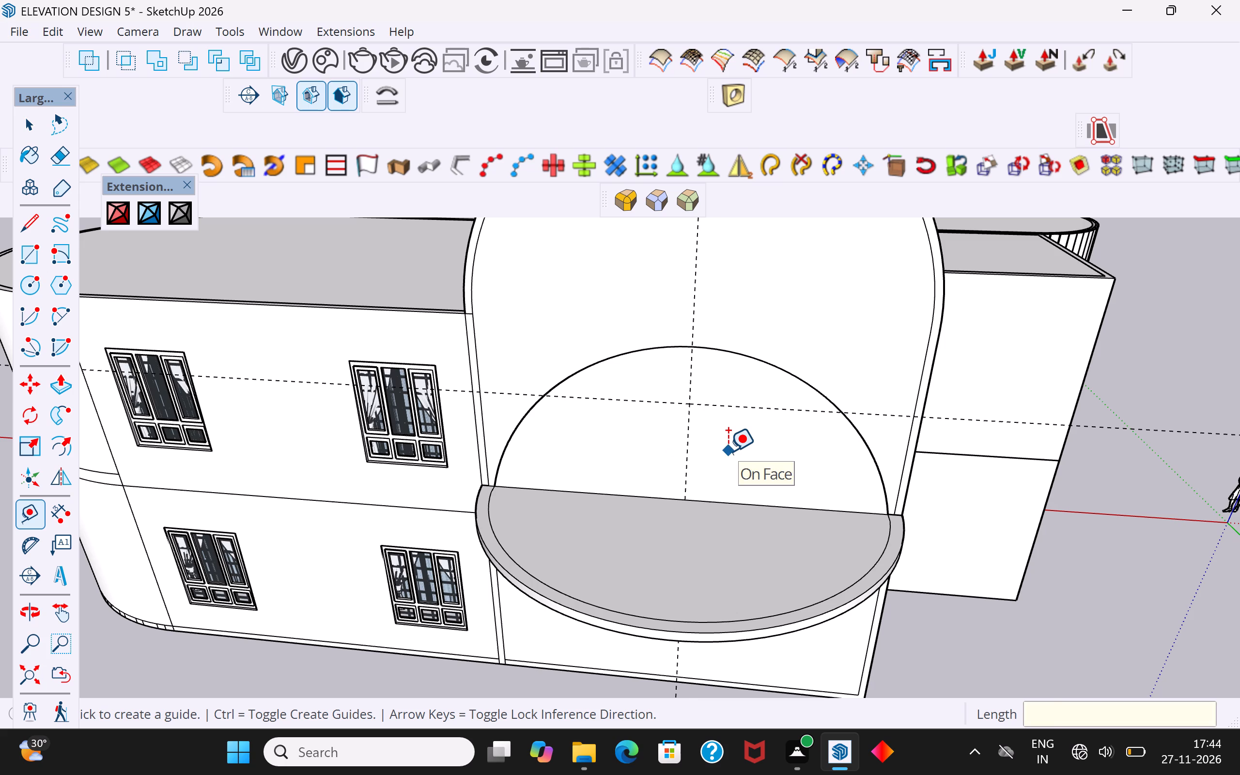
Place two vertical guides, each 2' to either side of the arch's central guide.
click(685, 450)
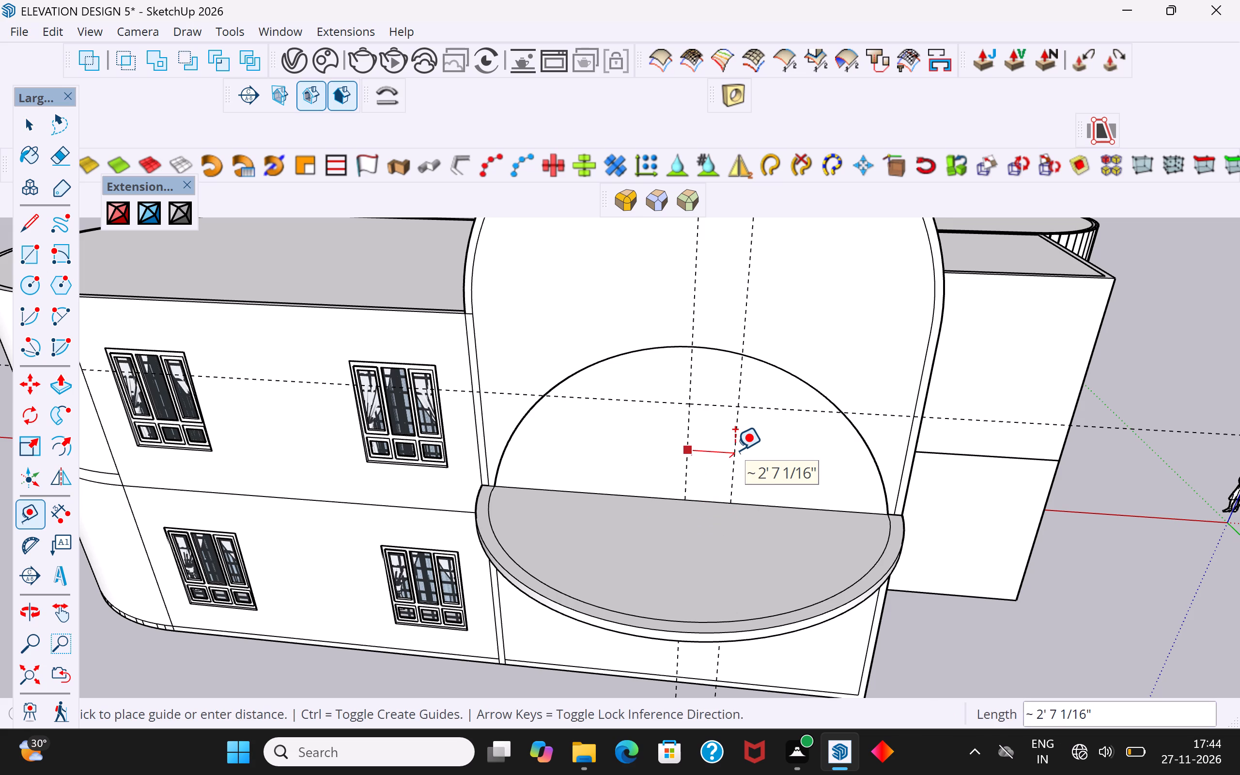
text(2')
key(Return)
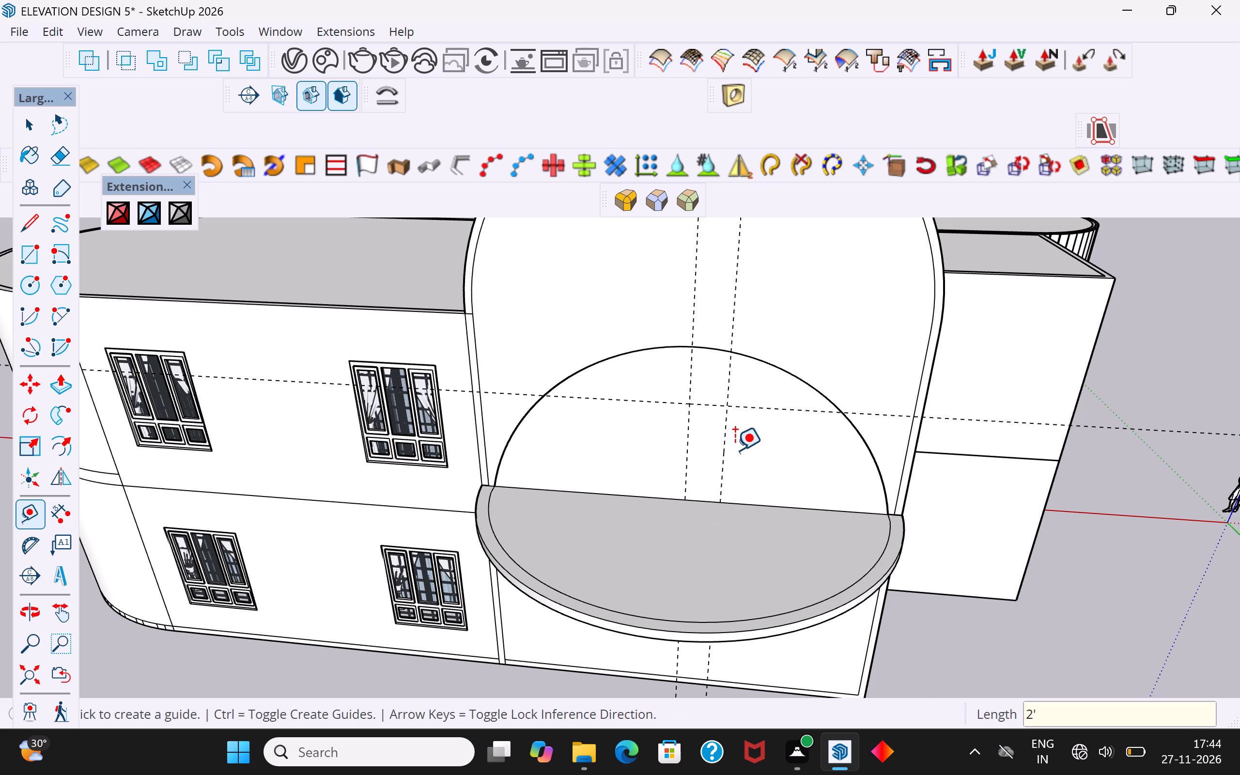
click(685, 434)
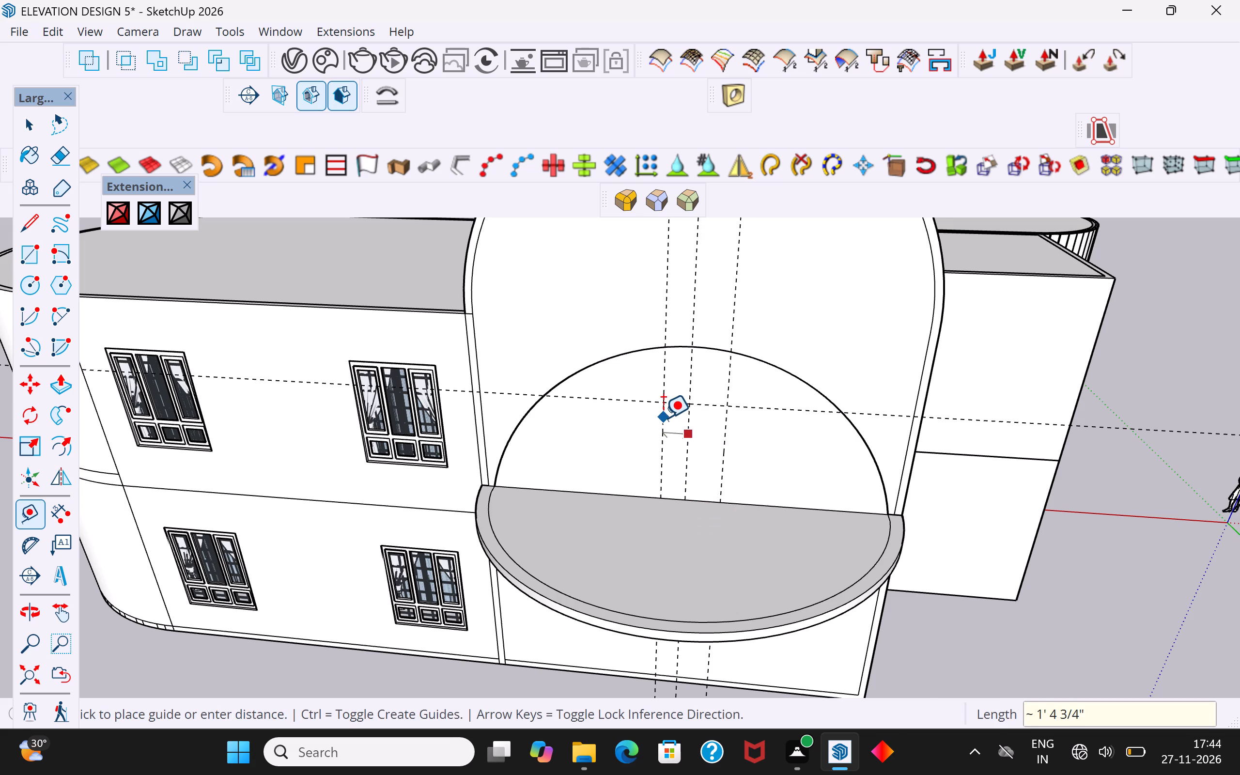
text(2')
key(Return)
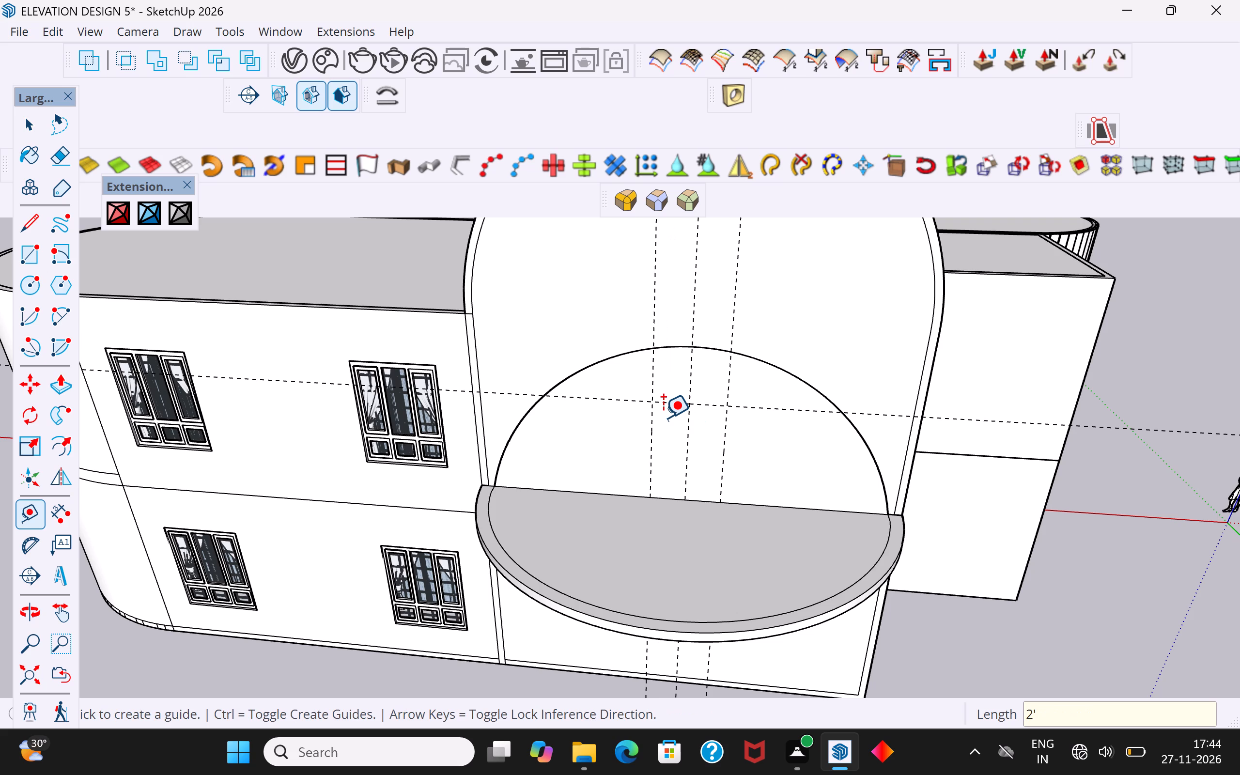
Draw a door rectangle about 4' wide and 6' high between the outer guides, down to the arch's base edge.
click(34, 124)
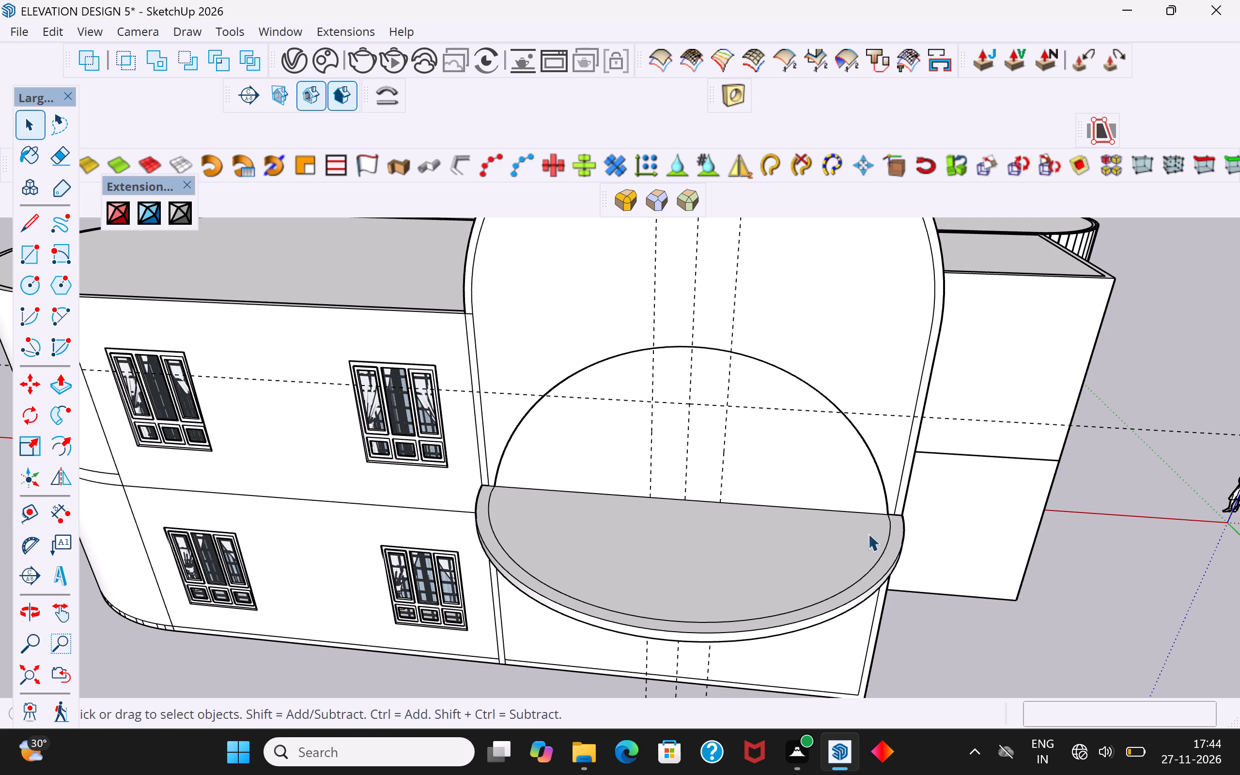
click(1013, 620)
triple_click(703, 456)
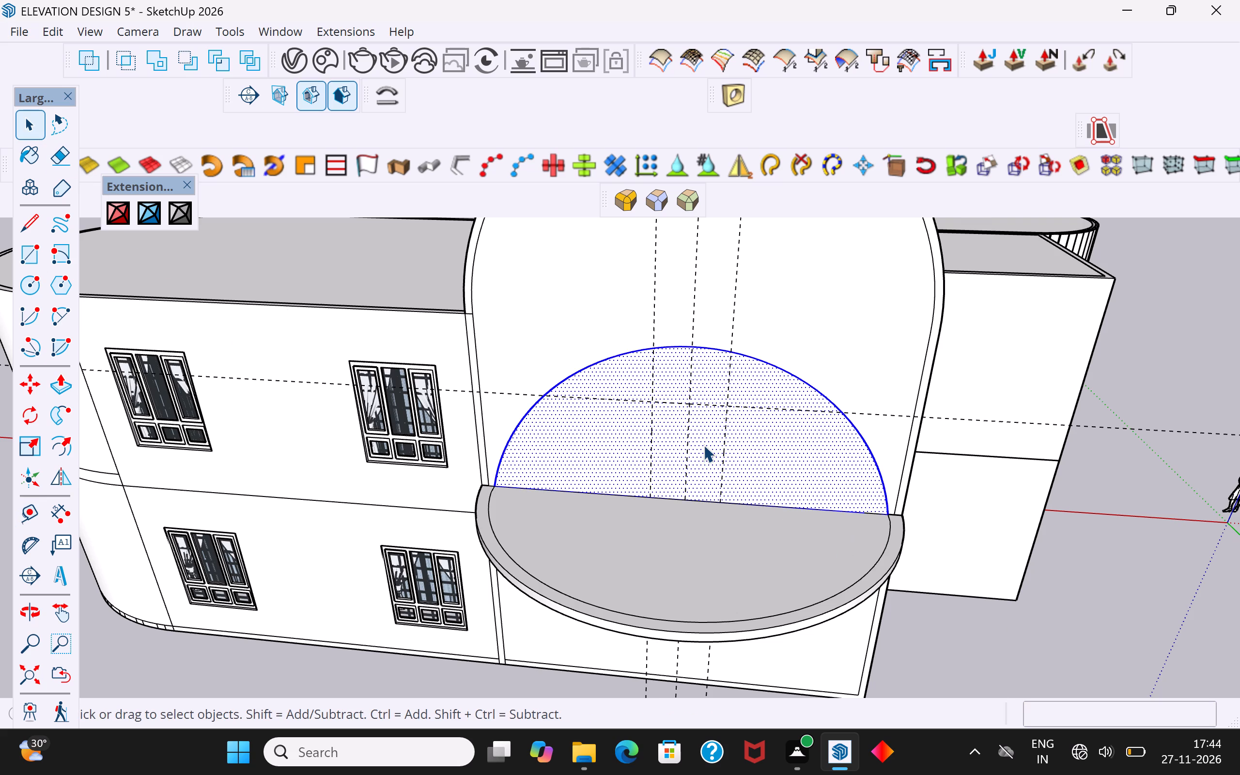
scroll(703, 444, up, 9)
middle_drag(723, 426, 759, 397)
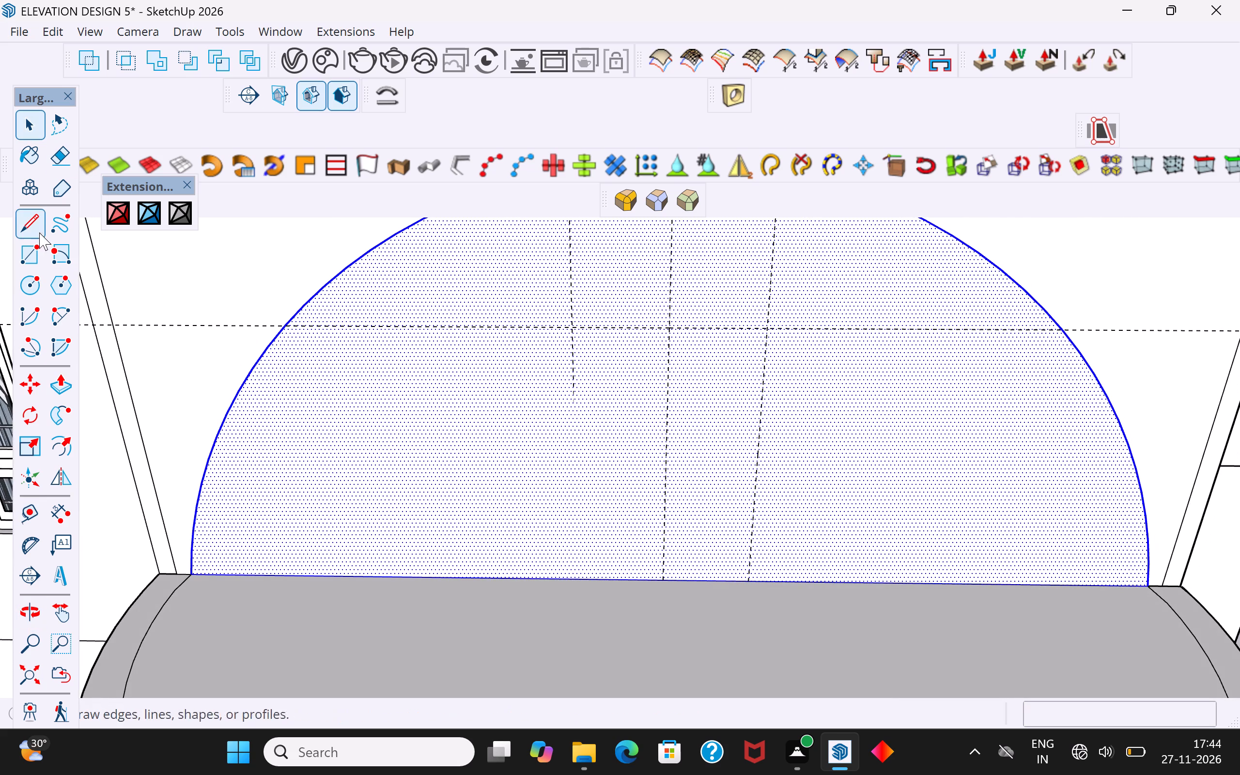
click(39, 256)
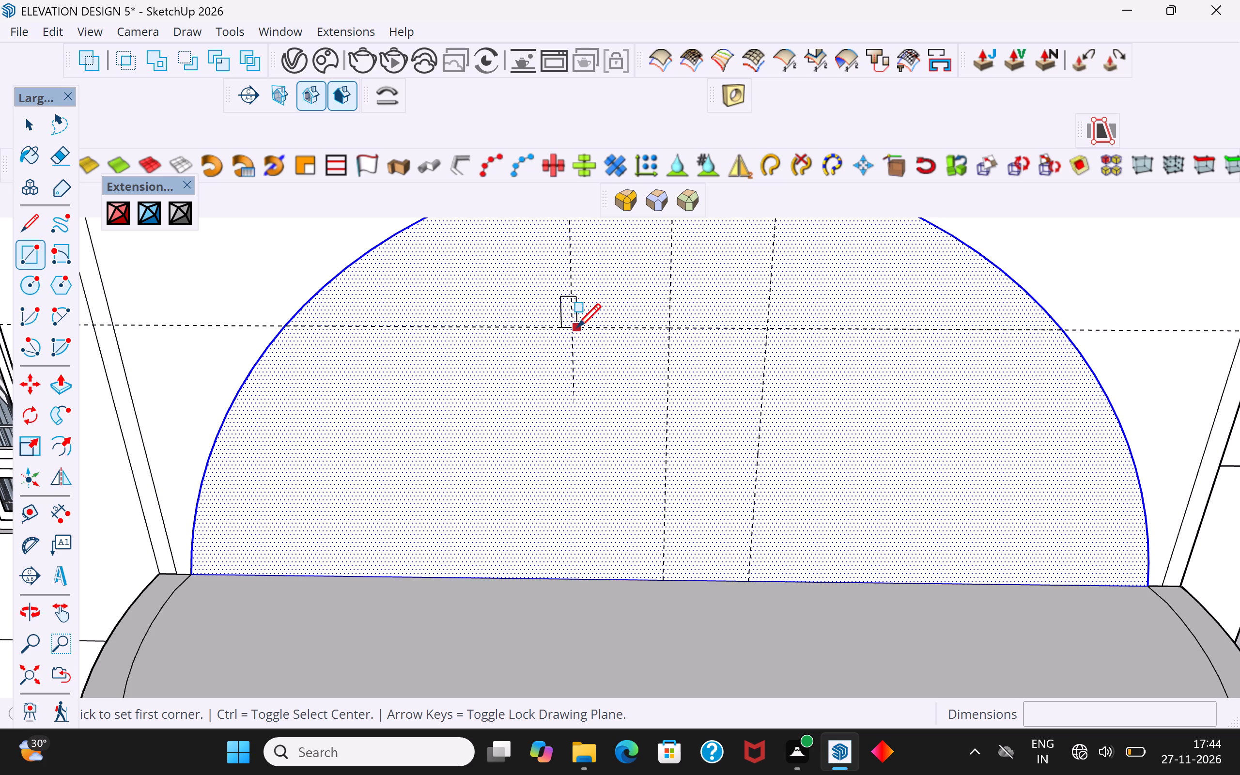
click(573, 331)
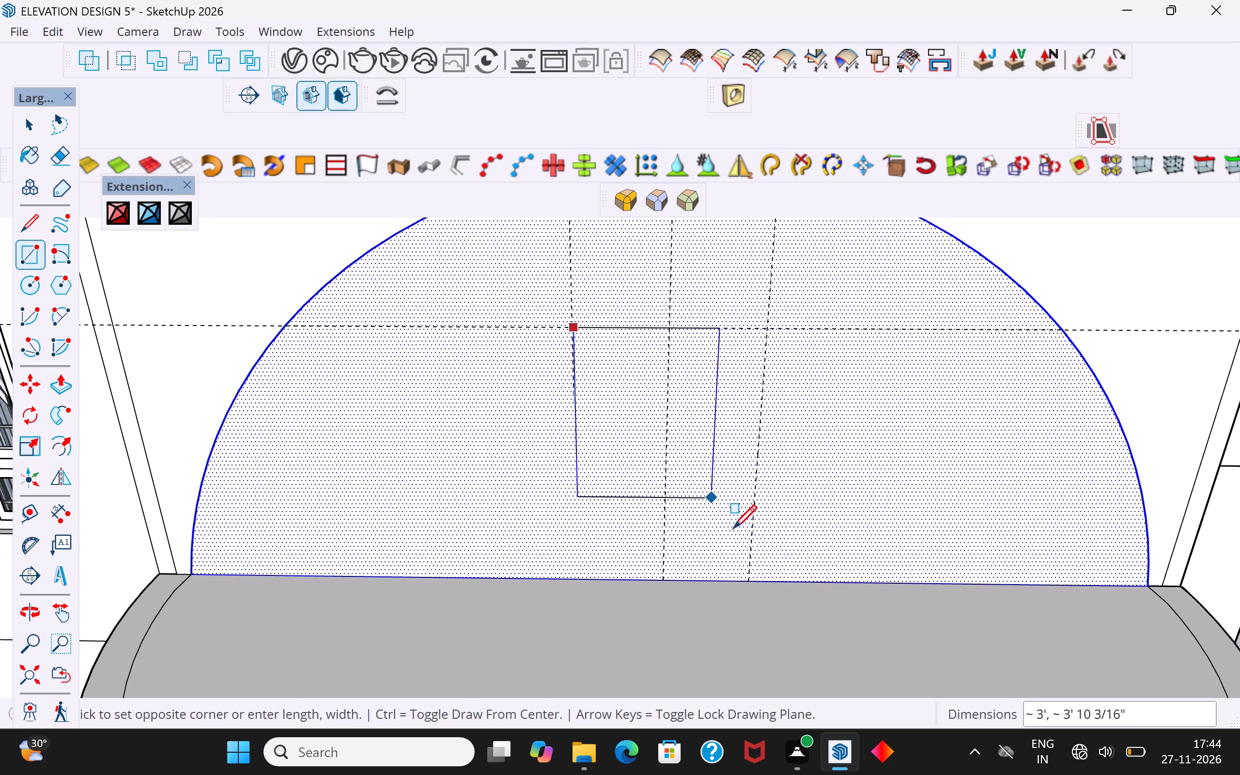
click(748, 575)
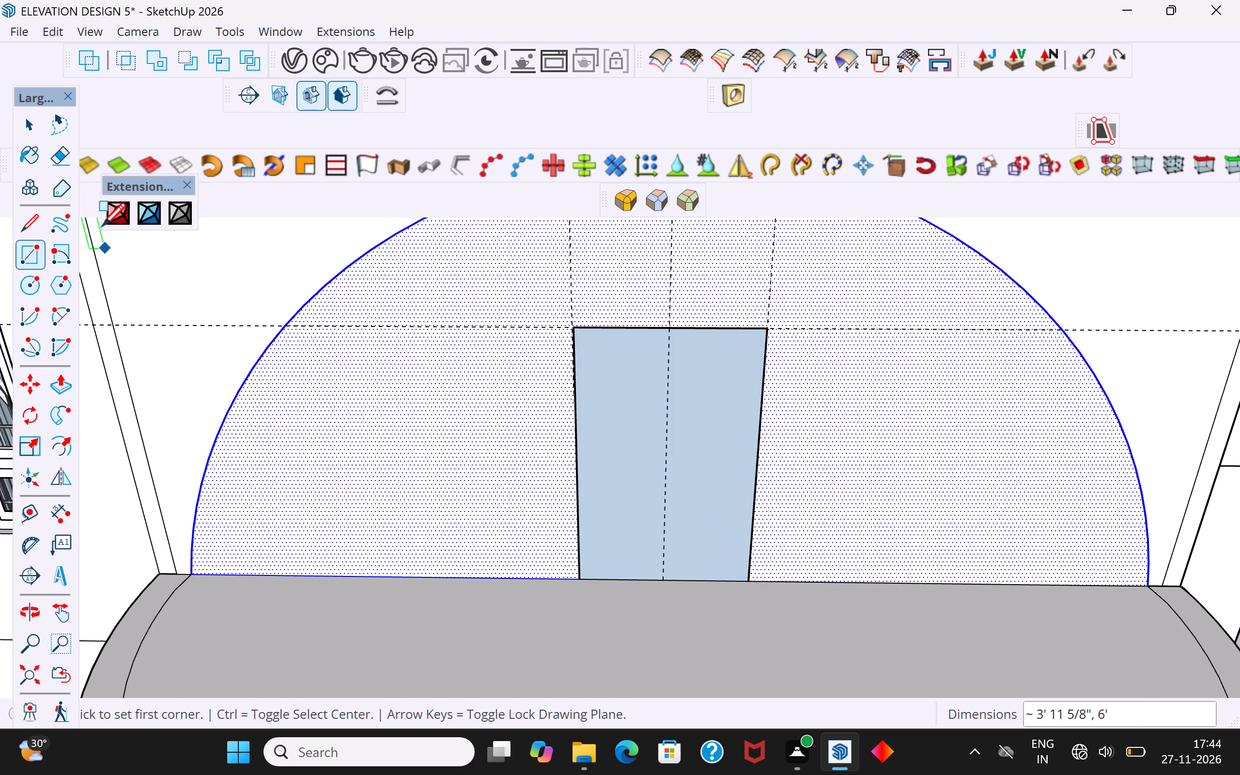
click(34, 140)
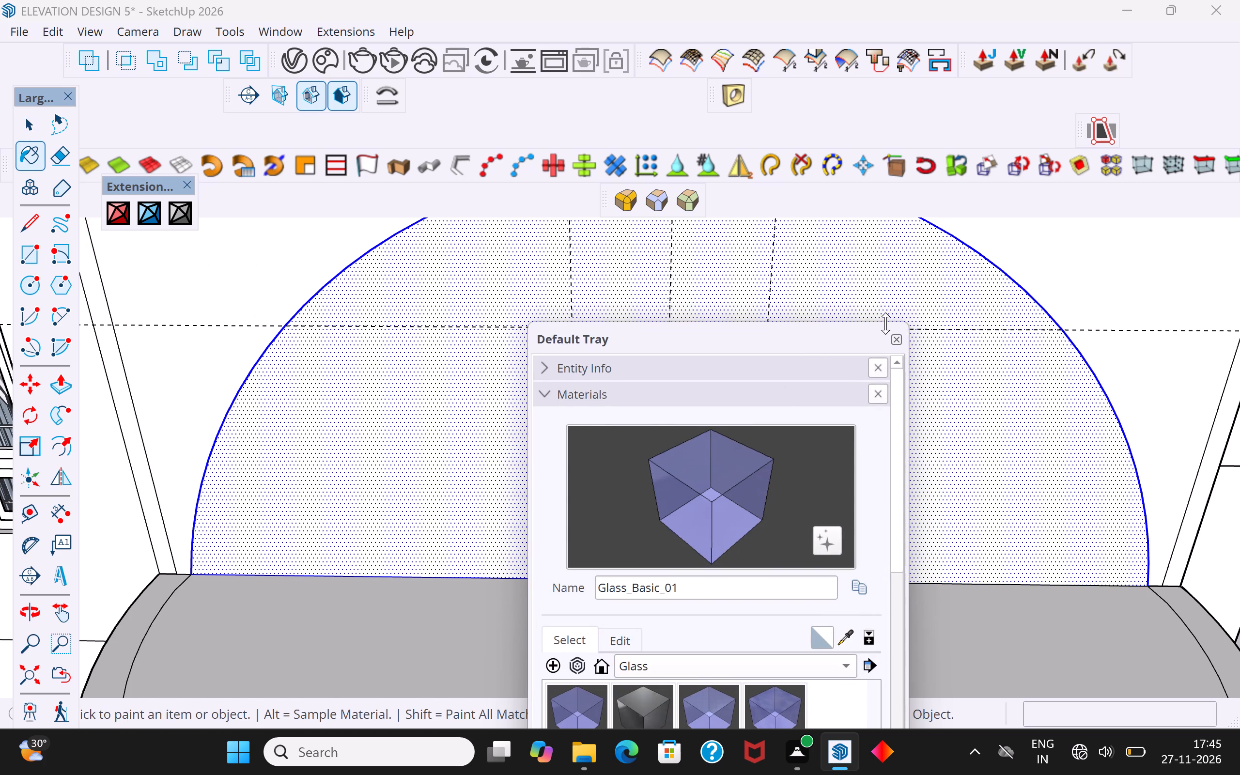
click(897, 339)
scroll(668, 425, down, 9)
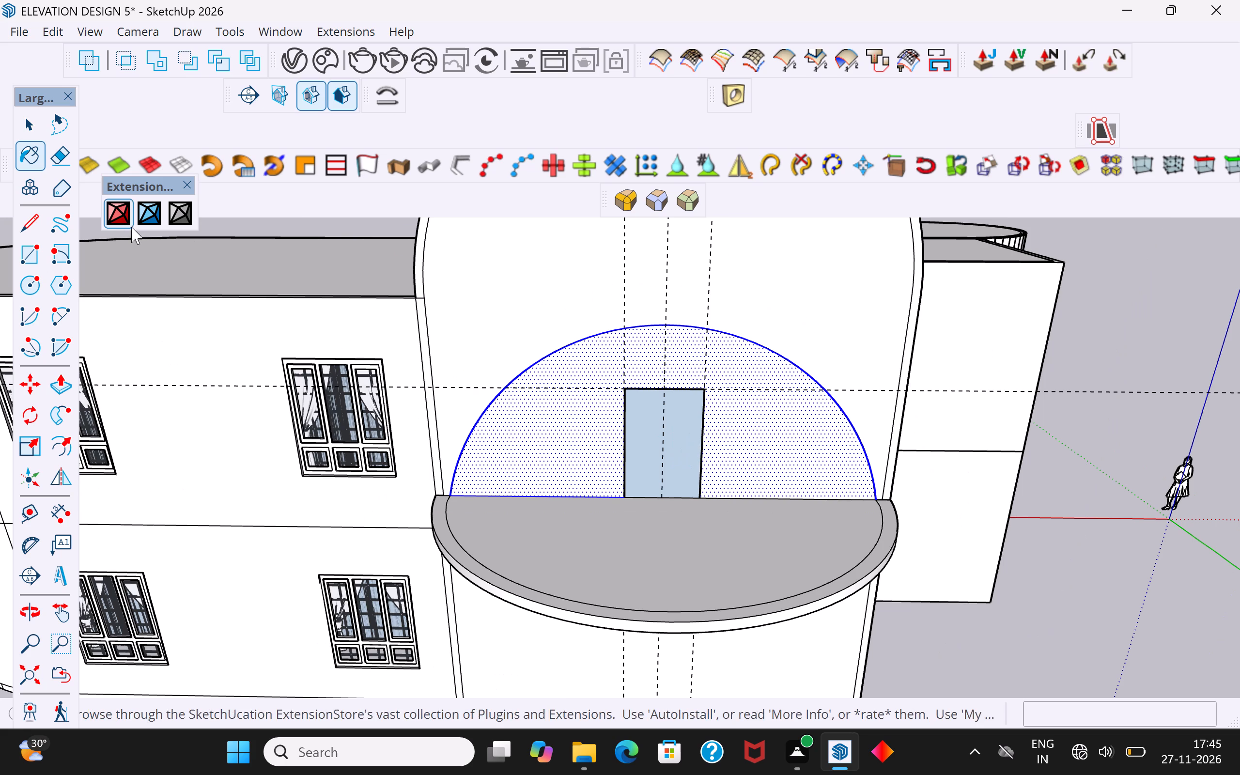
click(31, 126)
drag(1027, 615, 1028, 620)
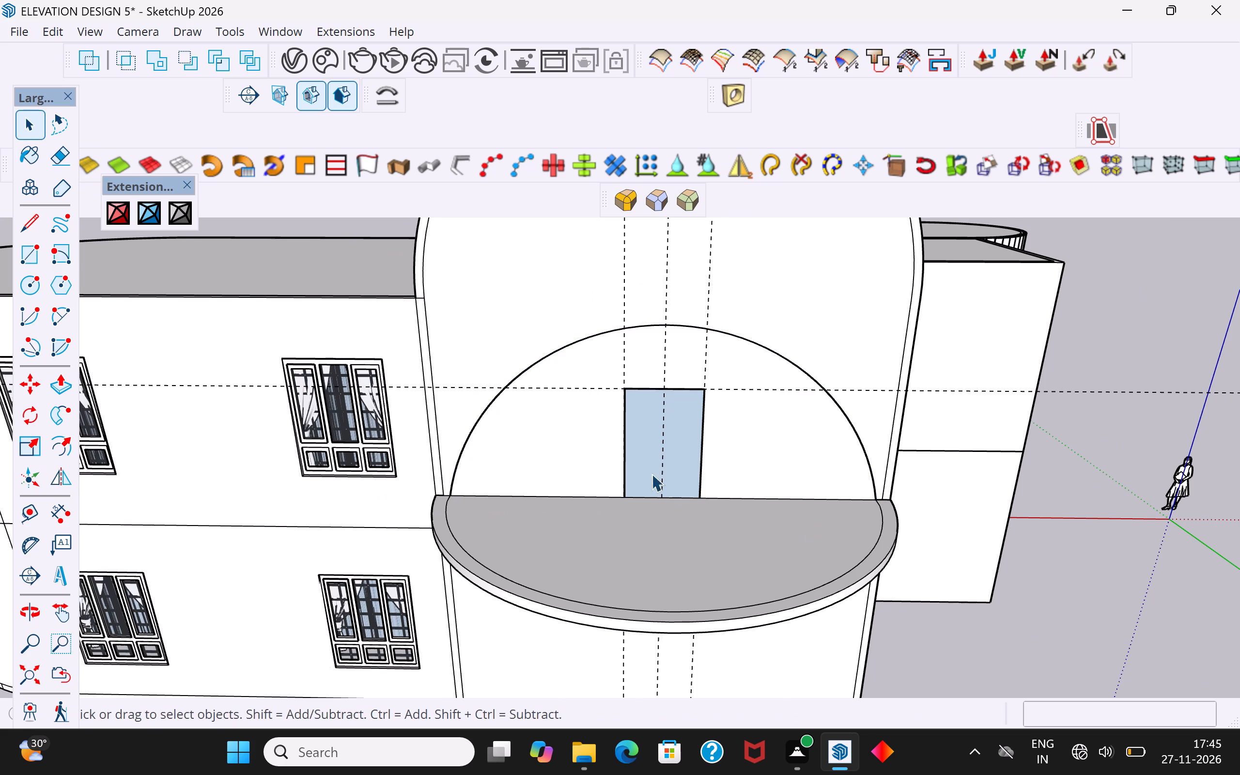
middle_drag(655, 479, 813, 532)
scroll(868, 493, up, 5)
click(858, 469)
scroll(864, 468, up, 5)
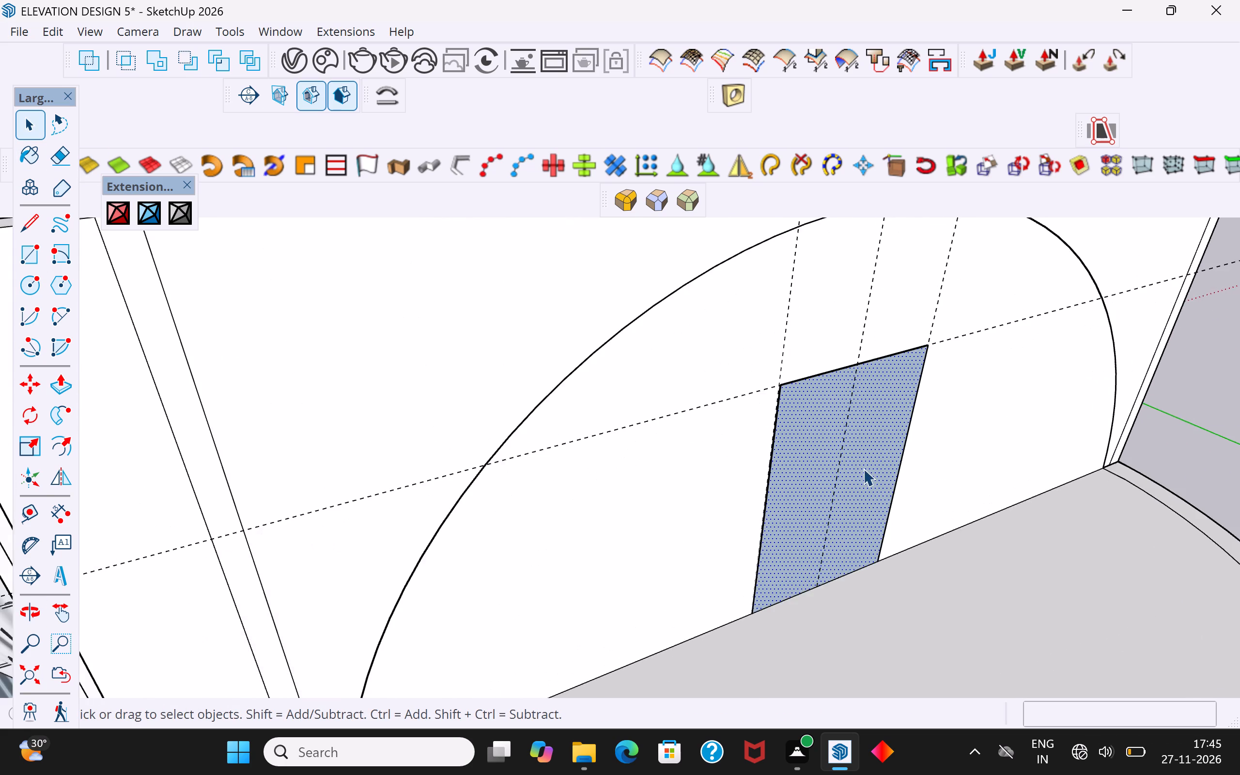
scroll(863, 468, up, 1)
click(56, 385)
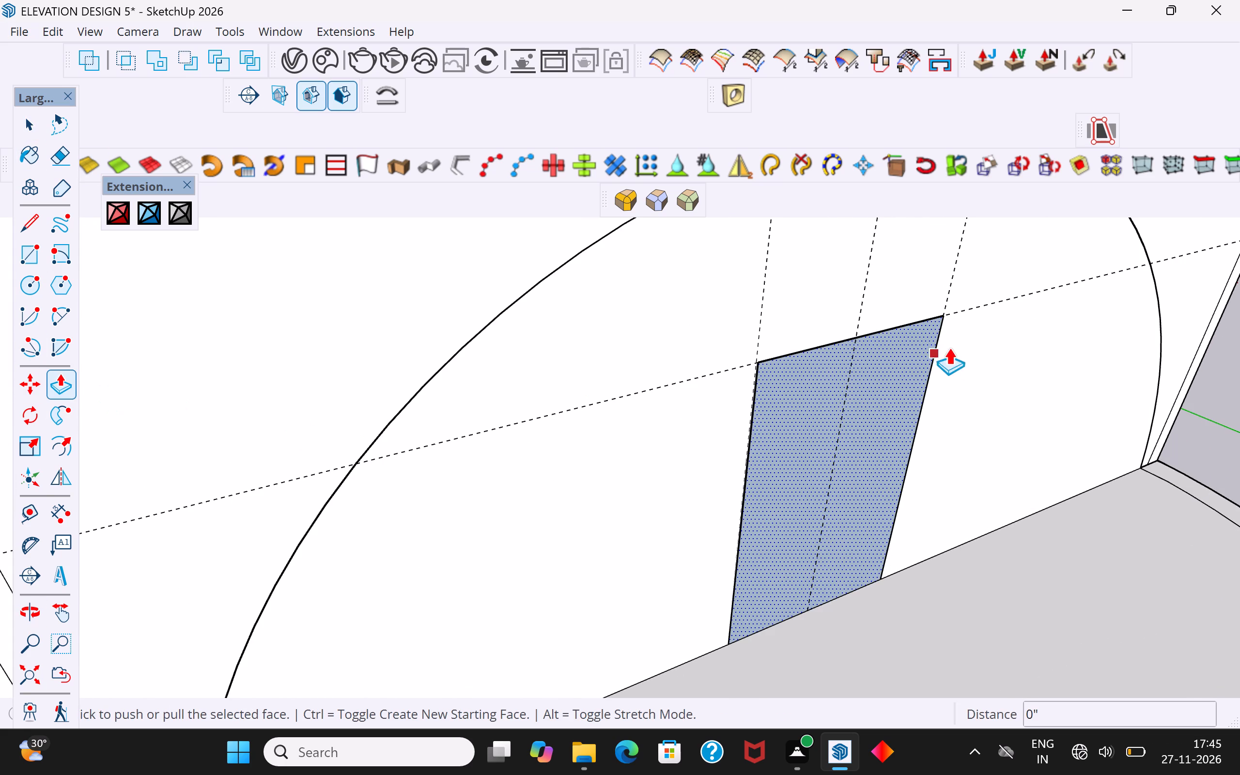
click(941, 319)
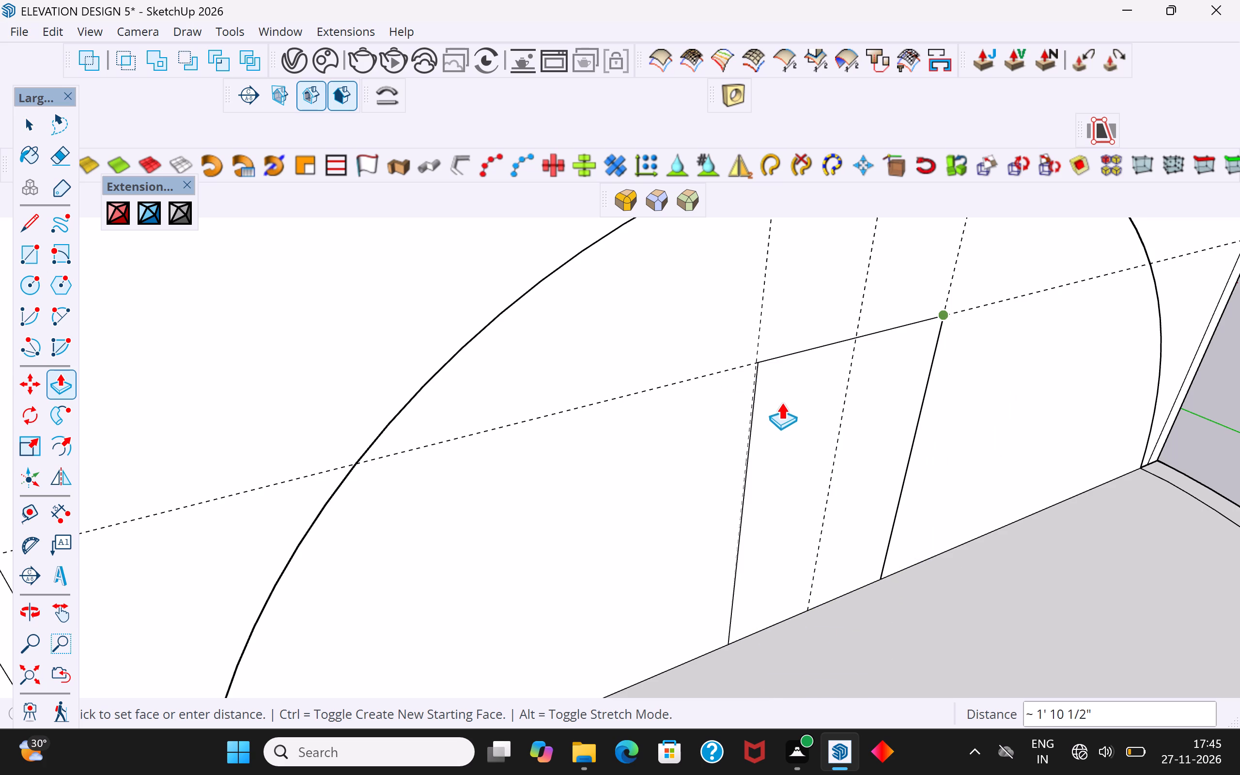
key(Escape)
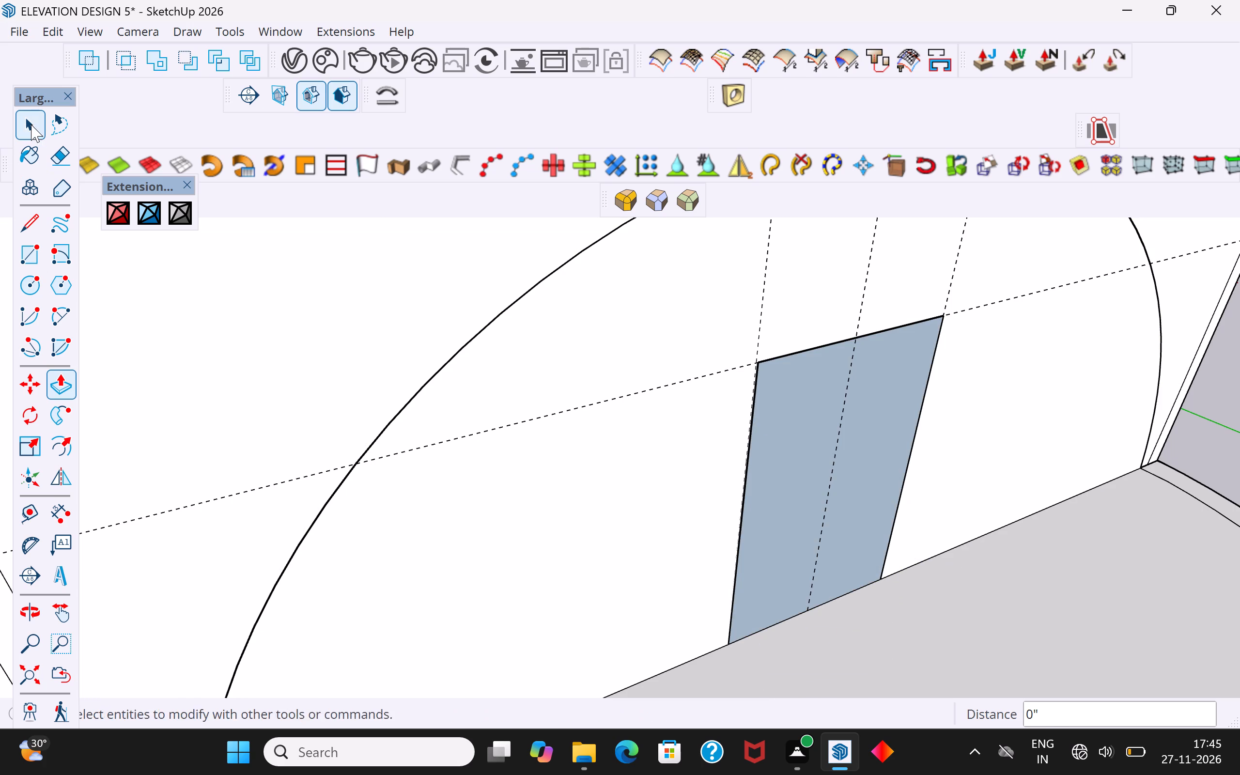
Delete the door rectangle's face in the arched wall and select the face exposed behind it.
click(31, 125)
click(788, 451)
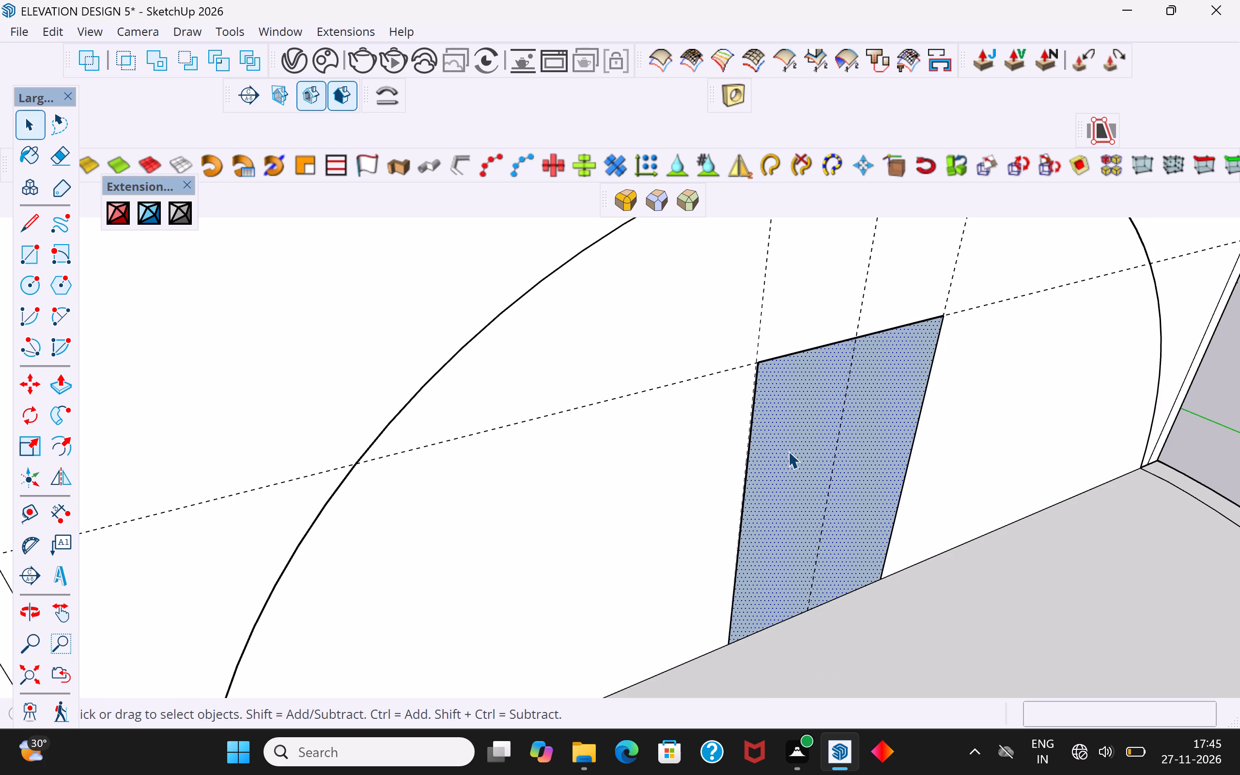
key(Delete)
click(868, 465)
middle_drag(868, 465, 856, 448)
double_click(858, 445)
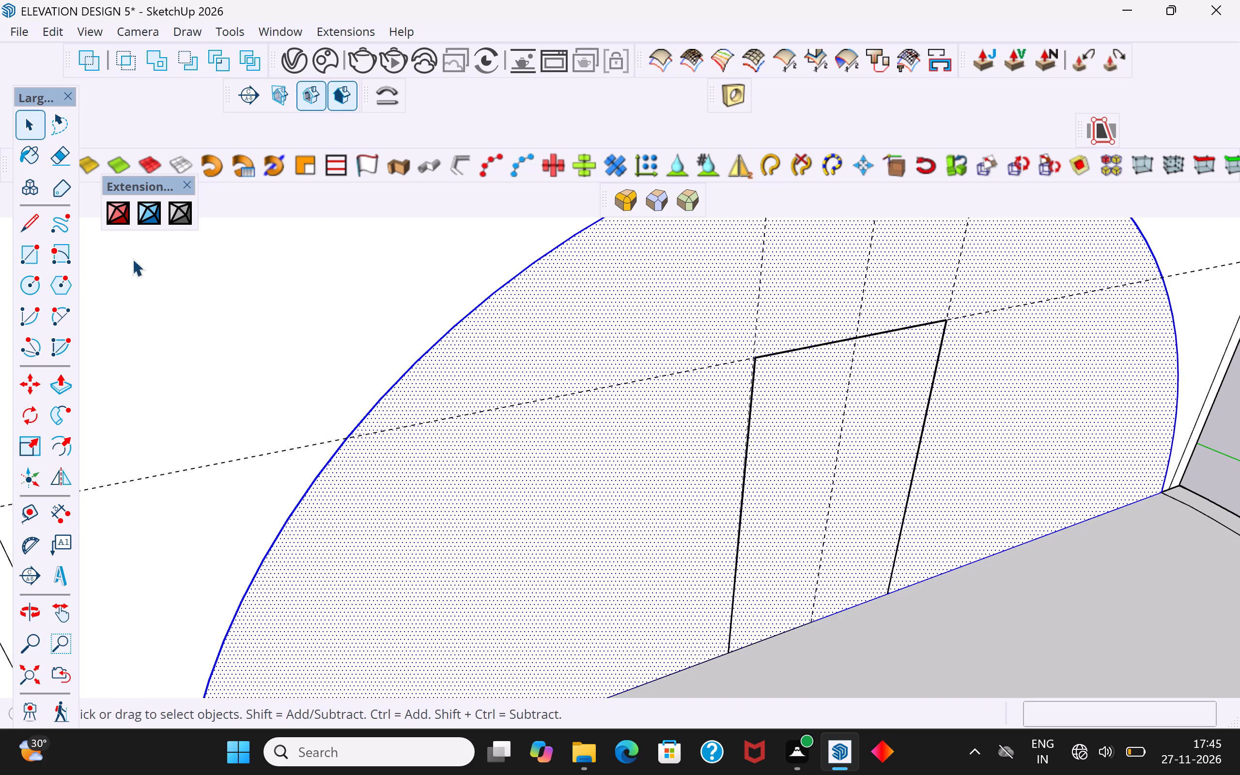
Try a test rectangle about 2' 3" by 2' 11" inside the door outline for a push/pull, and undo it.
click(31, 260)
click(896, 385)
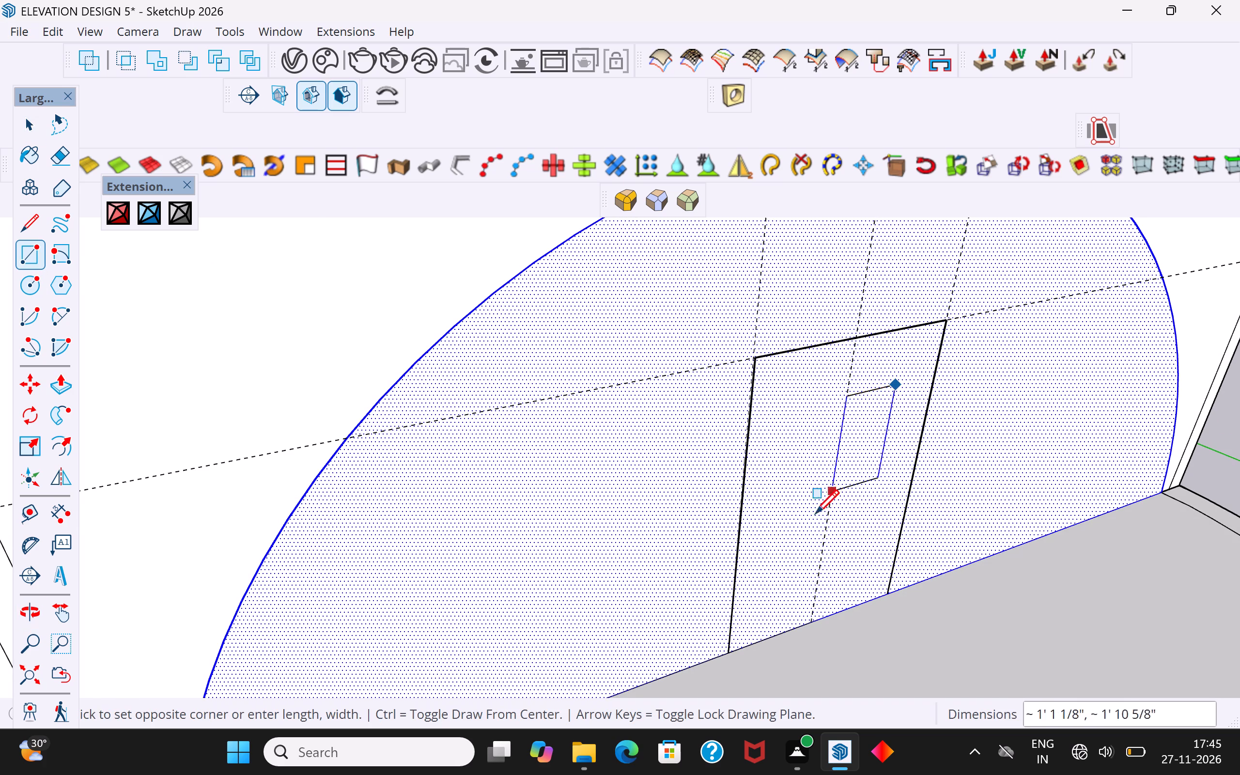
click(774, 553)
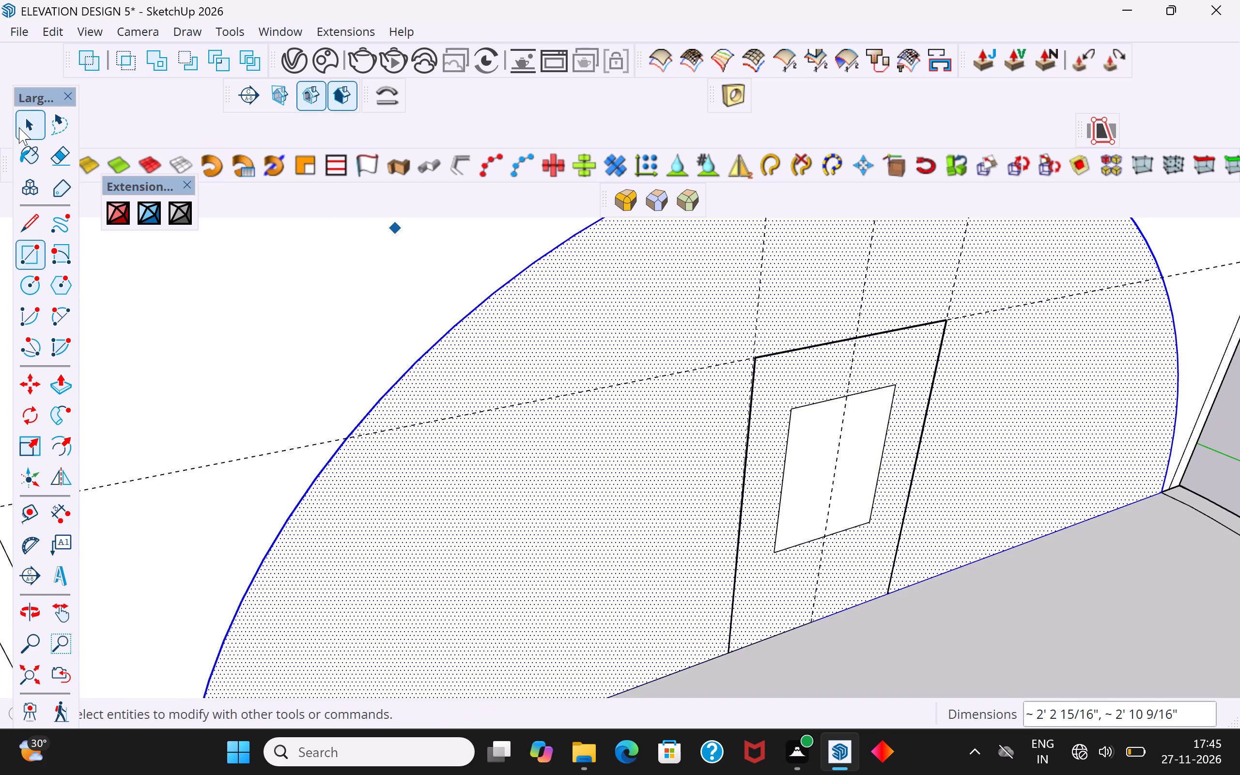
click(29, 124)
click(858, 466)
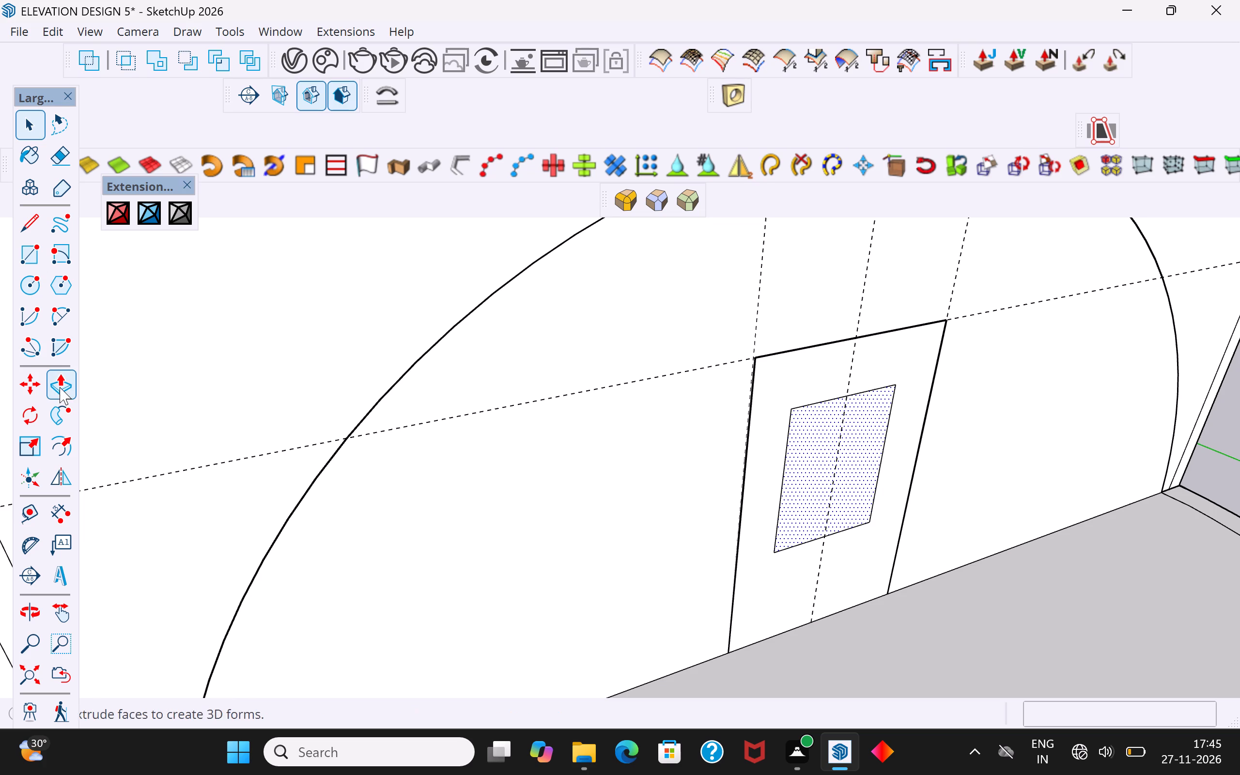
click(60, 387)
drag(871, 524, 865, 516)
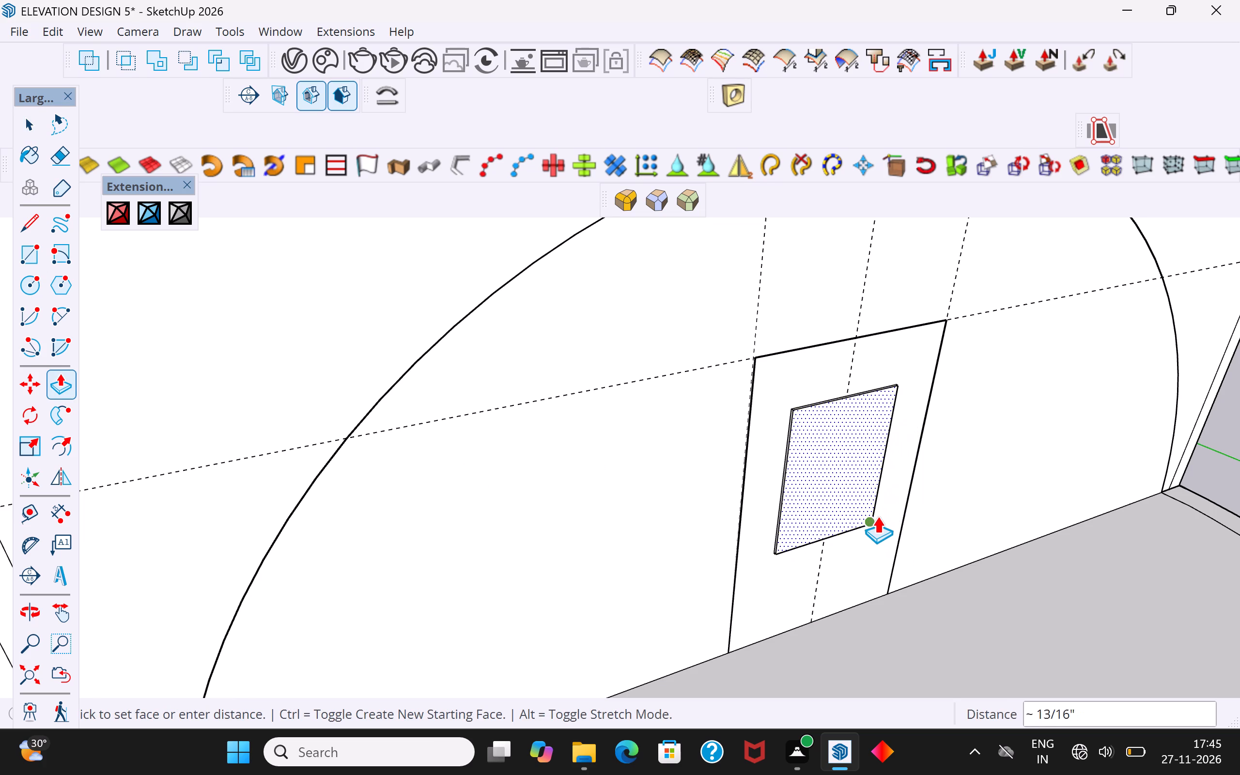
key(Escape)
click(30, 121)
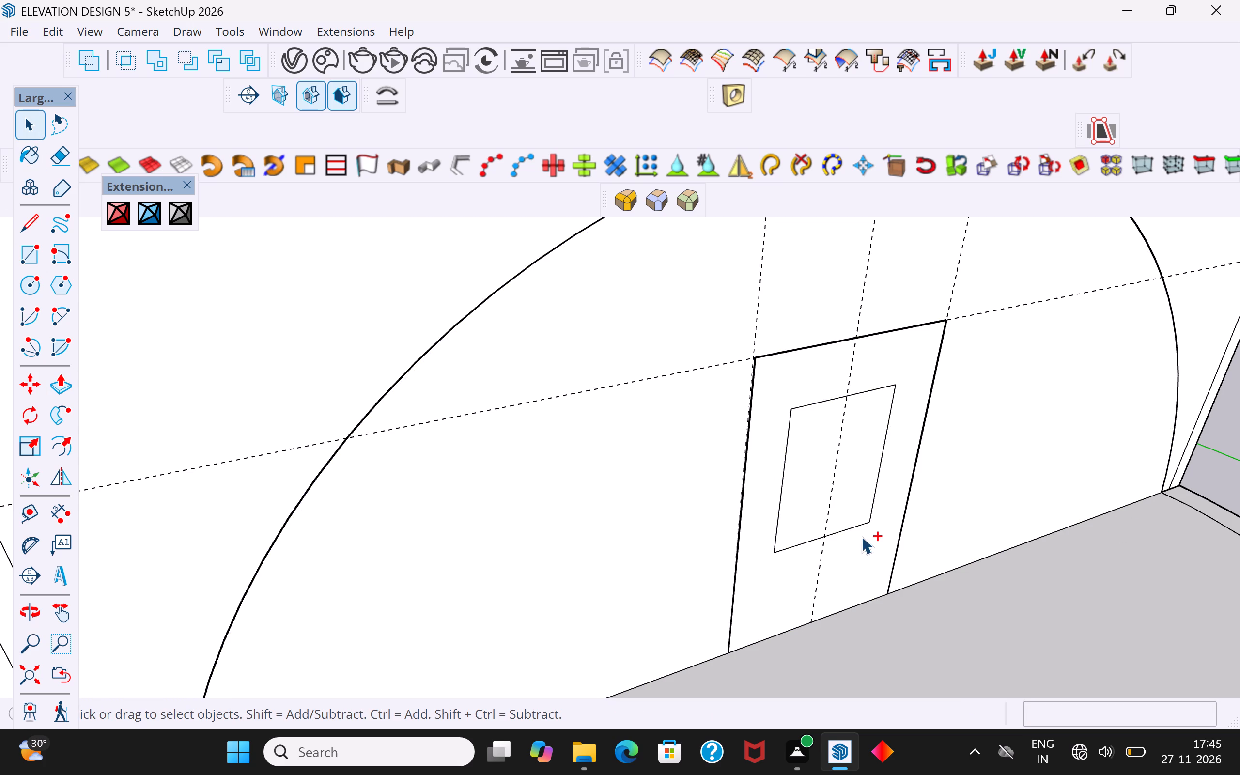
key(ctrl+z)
Draw a narrow upright rectangle about 11" wide and 3' 1" high inside the door outline, beside the central guide.
triple_click(818, 468)
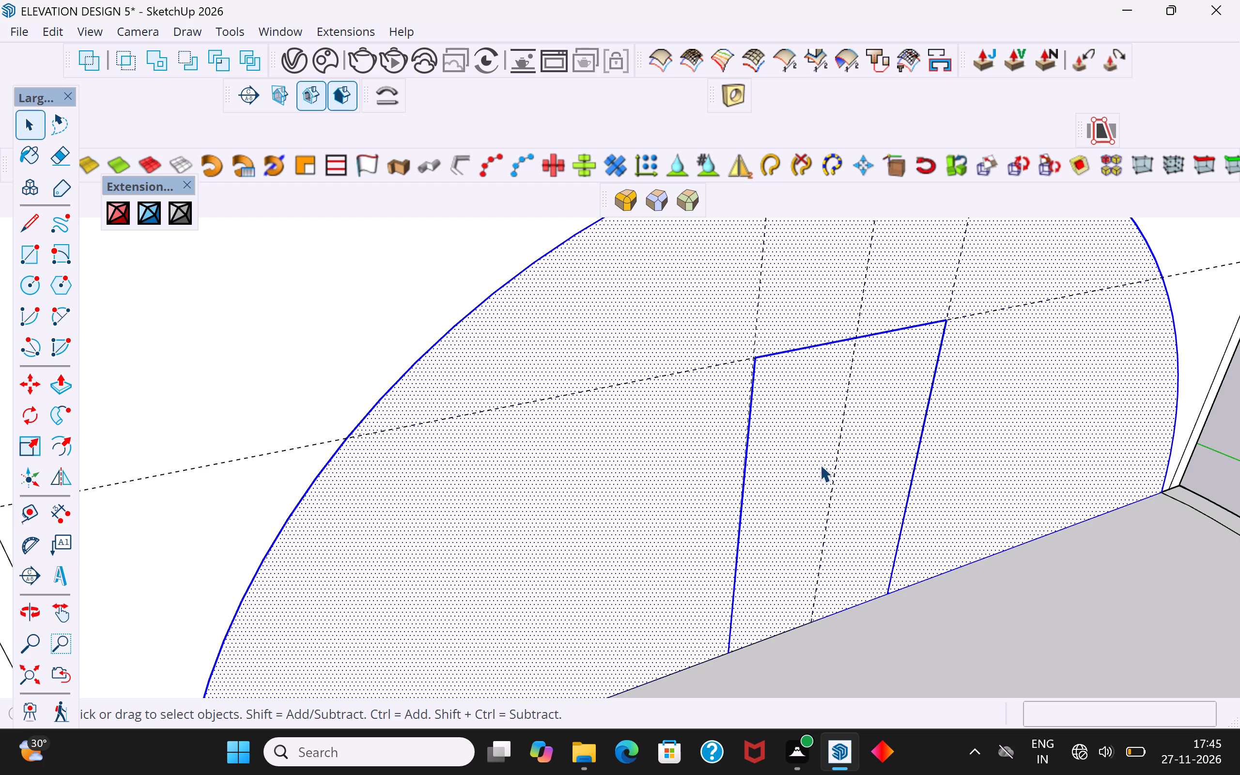
click(800, 449)
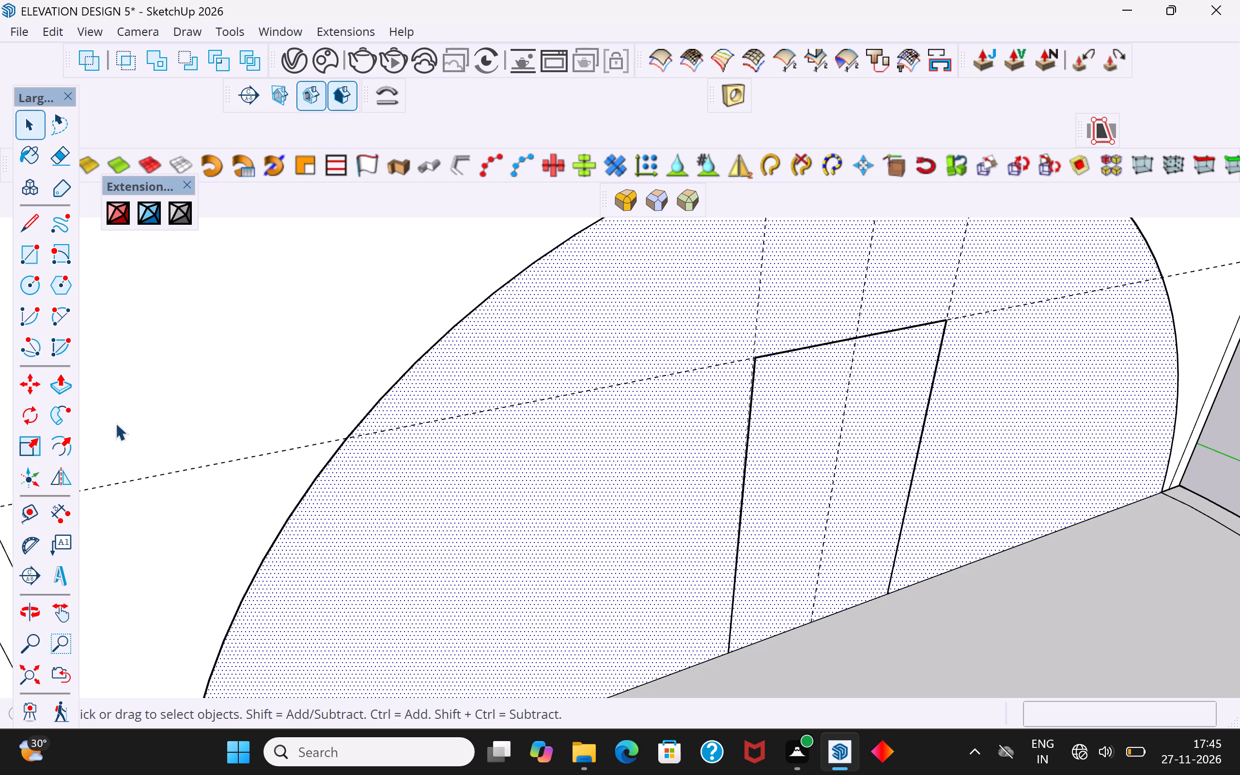
click(39, 260)
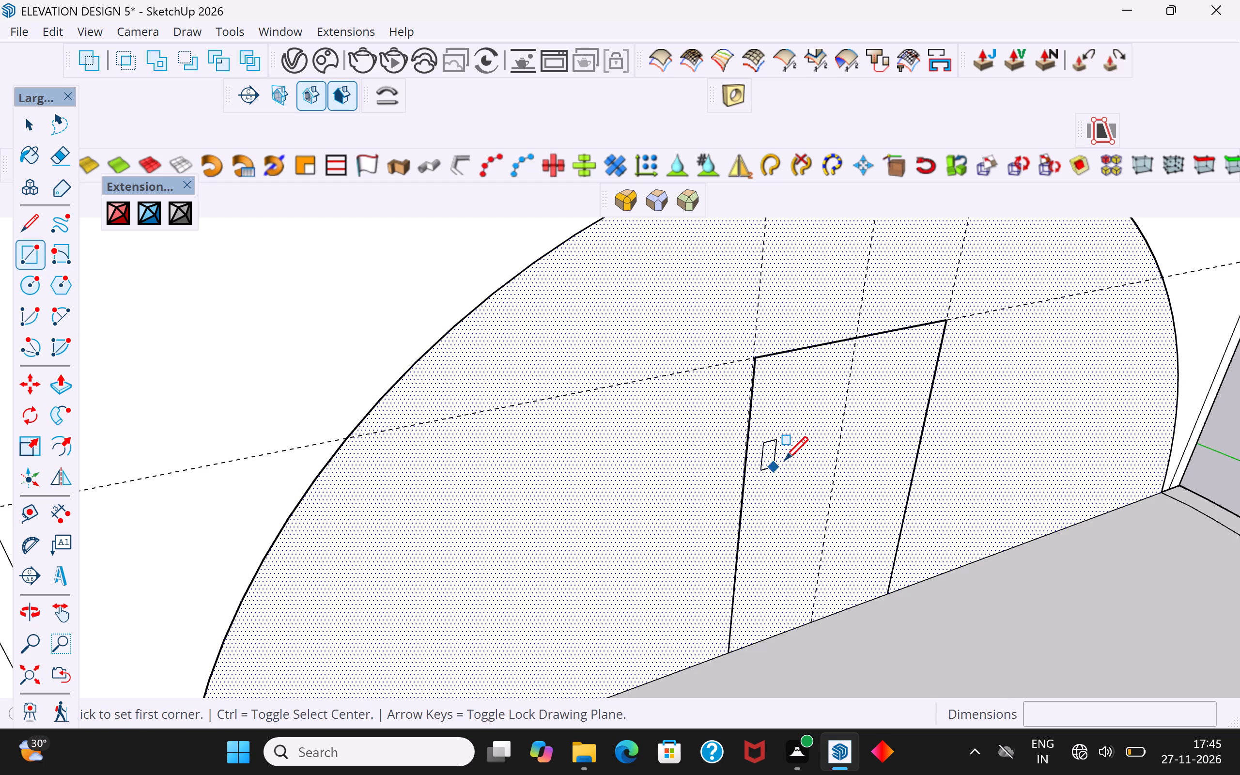
click(821, 387)
click(758, 556)
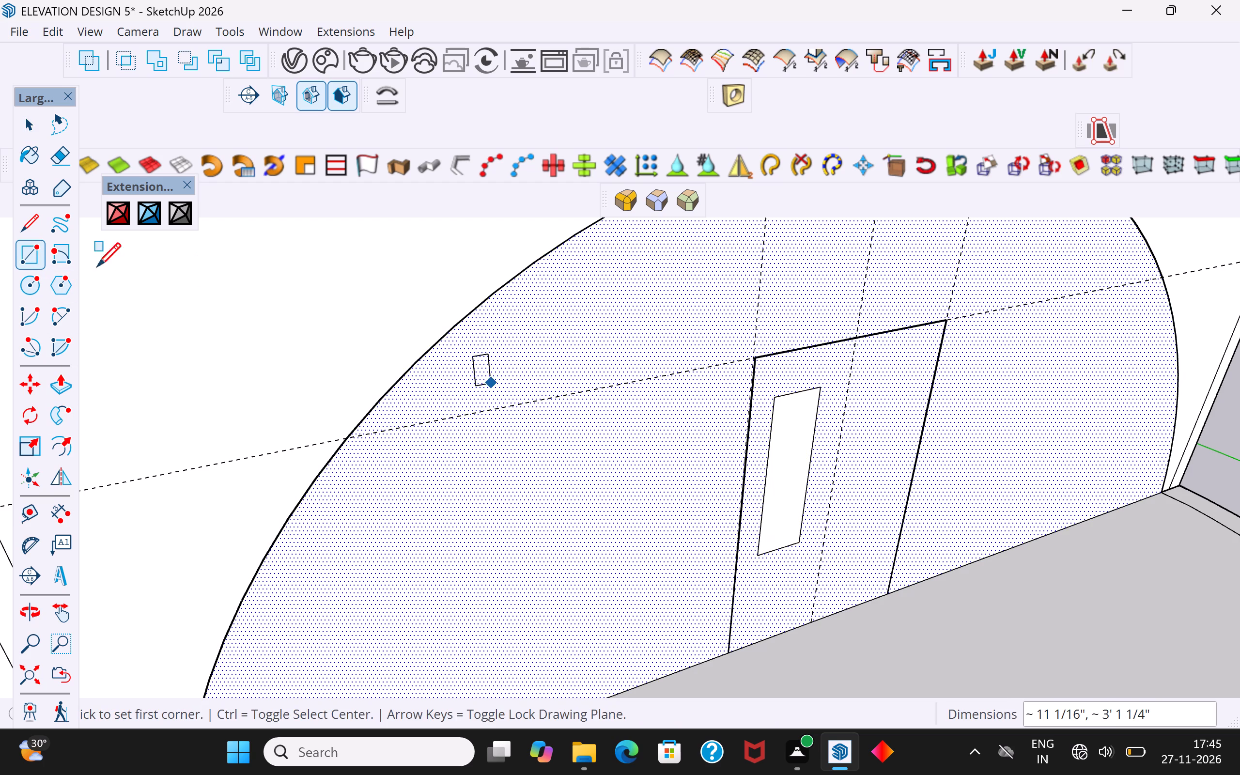
click(32, 128)
Push/Pull the narrow rectangle inside the door outline by about 1/8".
scroll(620, 442, down, 8)
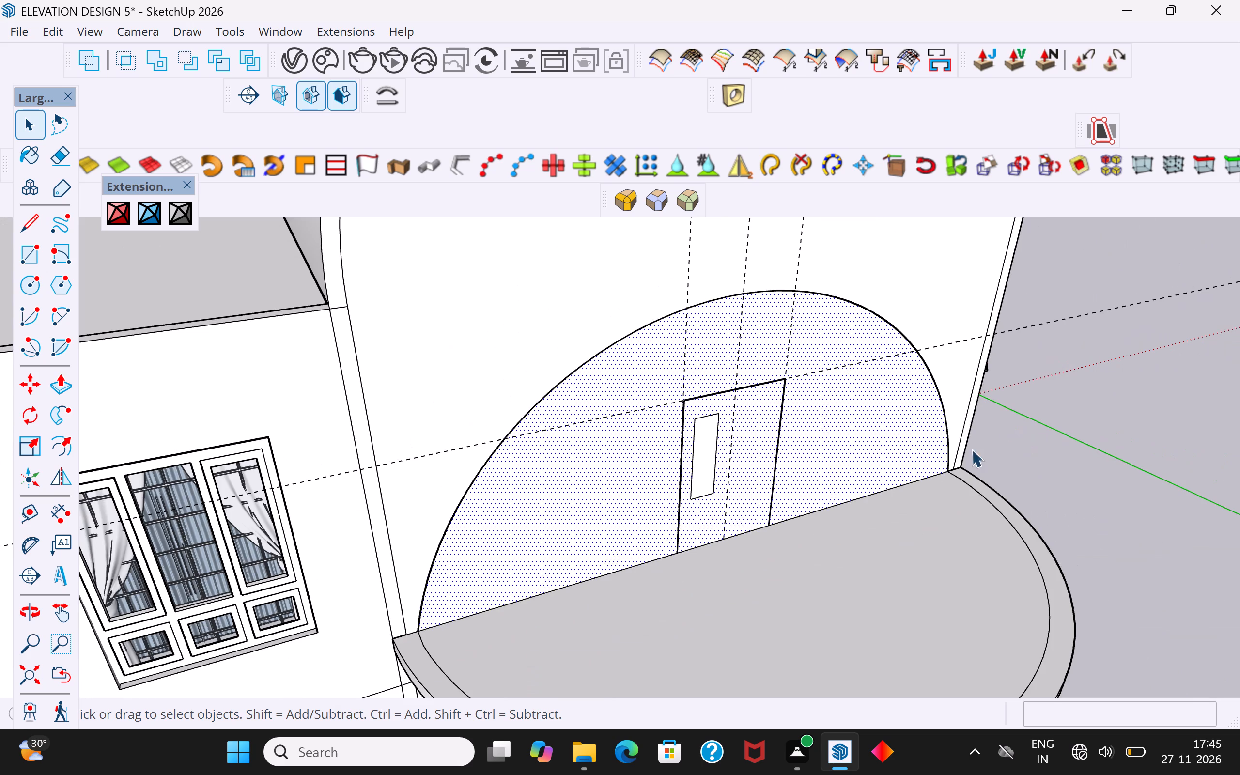
click(1015, 418)
scroll(699, 471, up, 5)
click(698, 453)
click(710, 448)
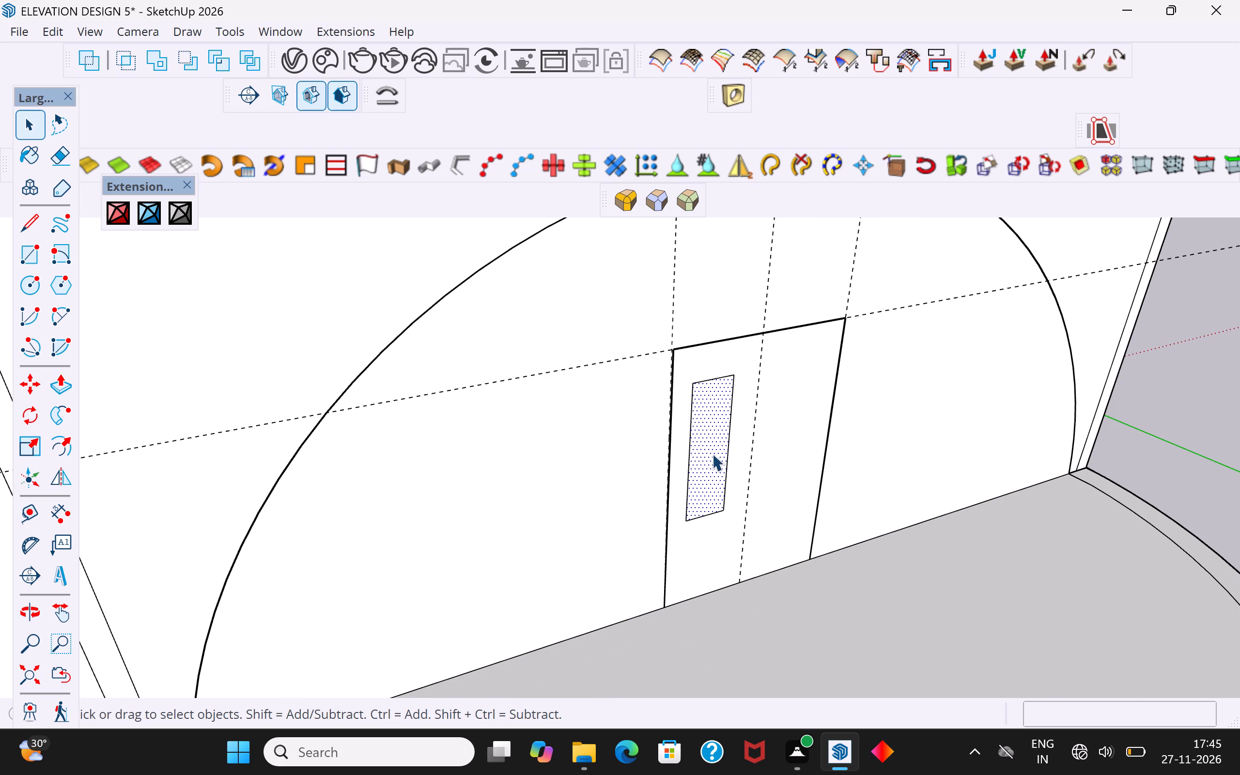
click(62, 385)
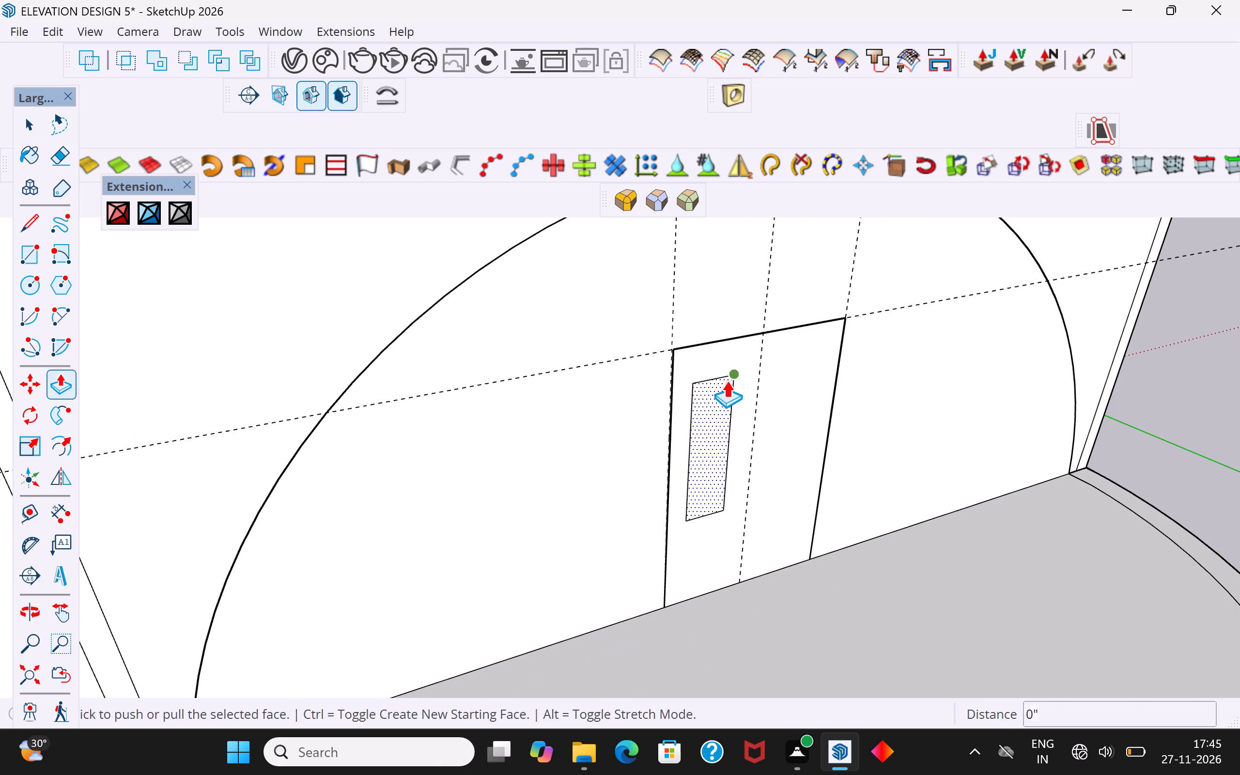
click(727, 380)
middle_drag(710, 410, 802, 404)
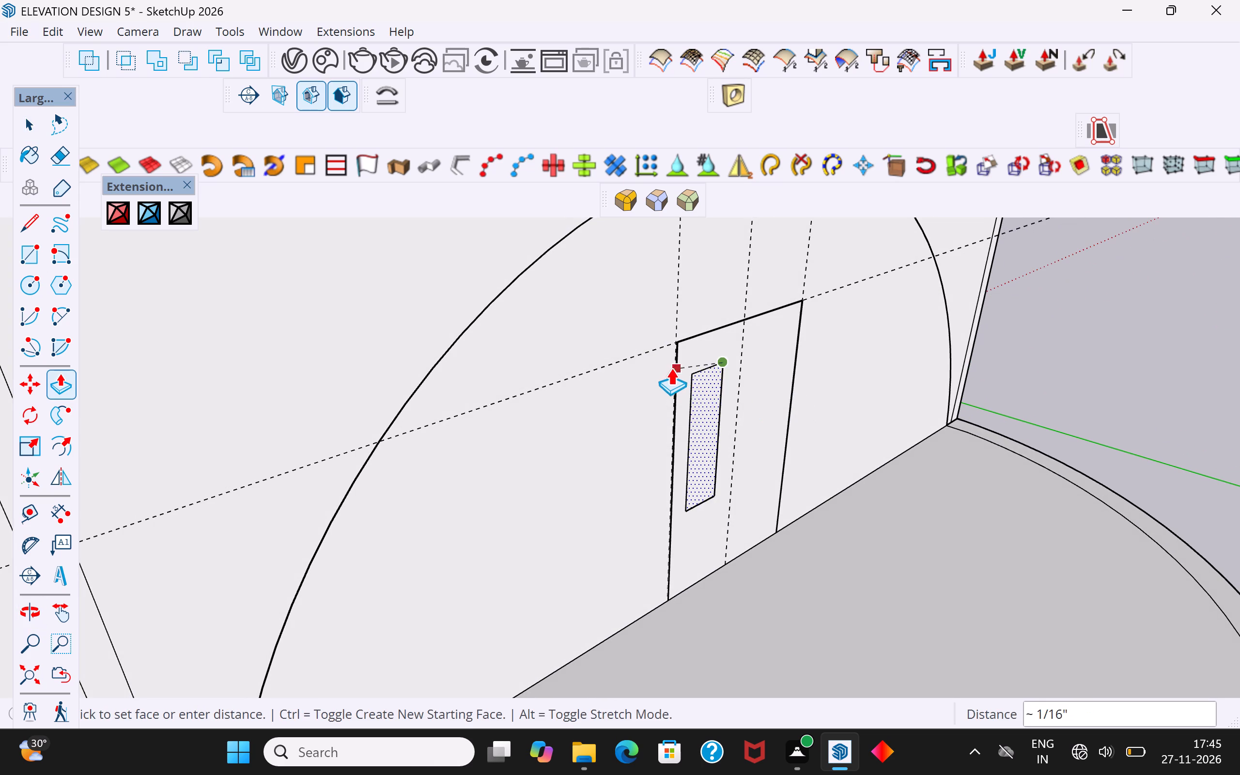
click(637, 351)
middle_drag(755, 459, 777, 434)
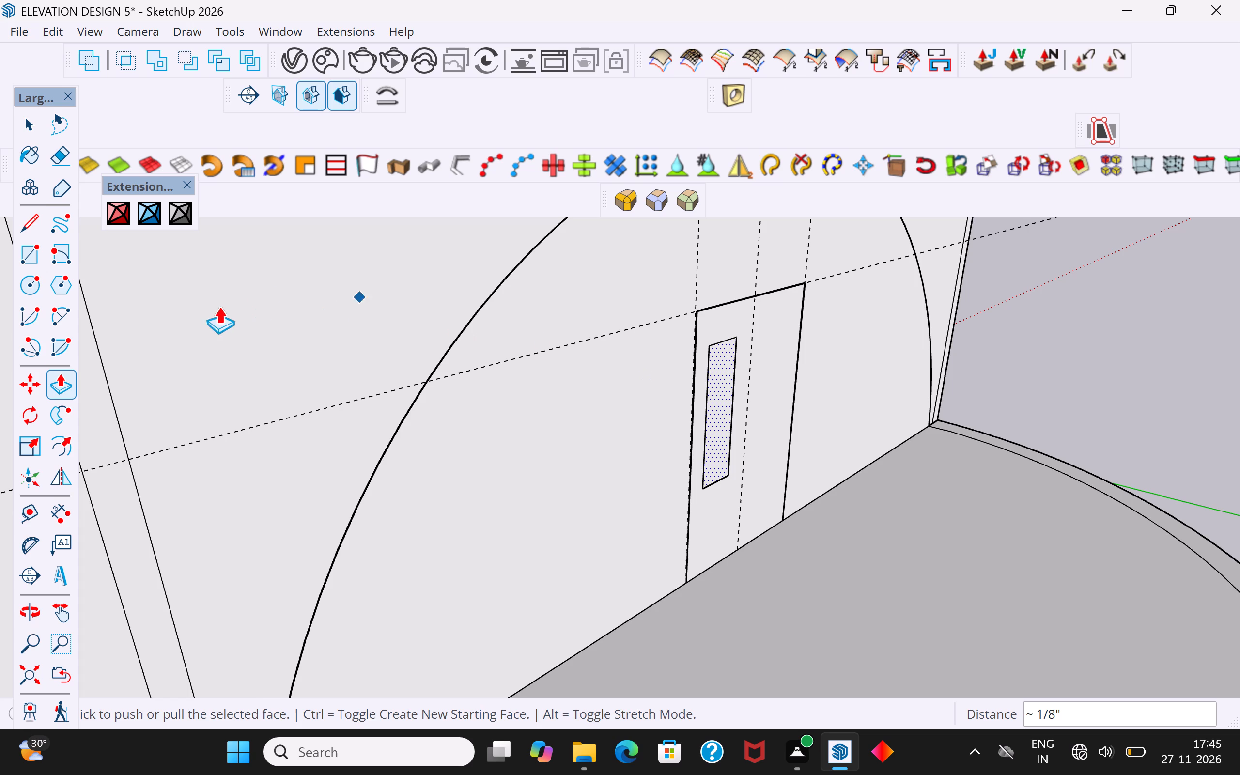
Delete the narrow rectangle's face and check the face behind the opening.
click(32, 123)
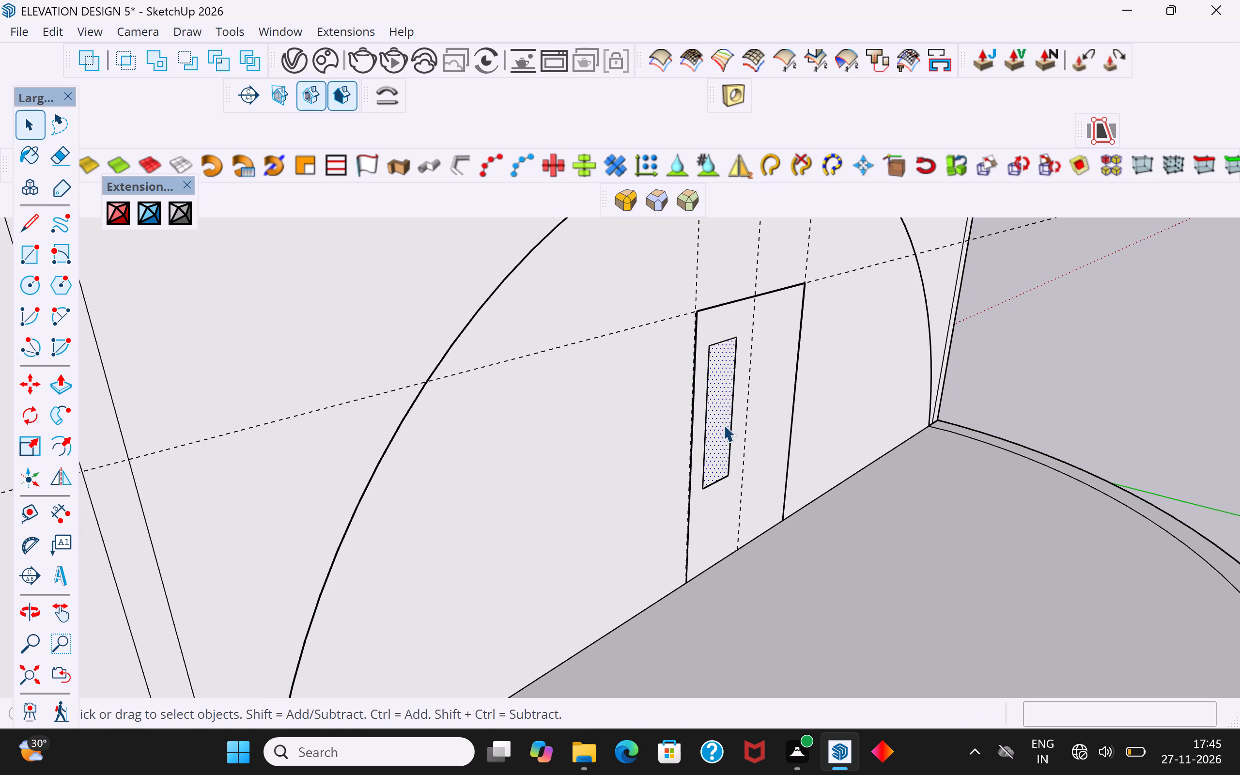
key(Delete)
click(713, 408)
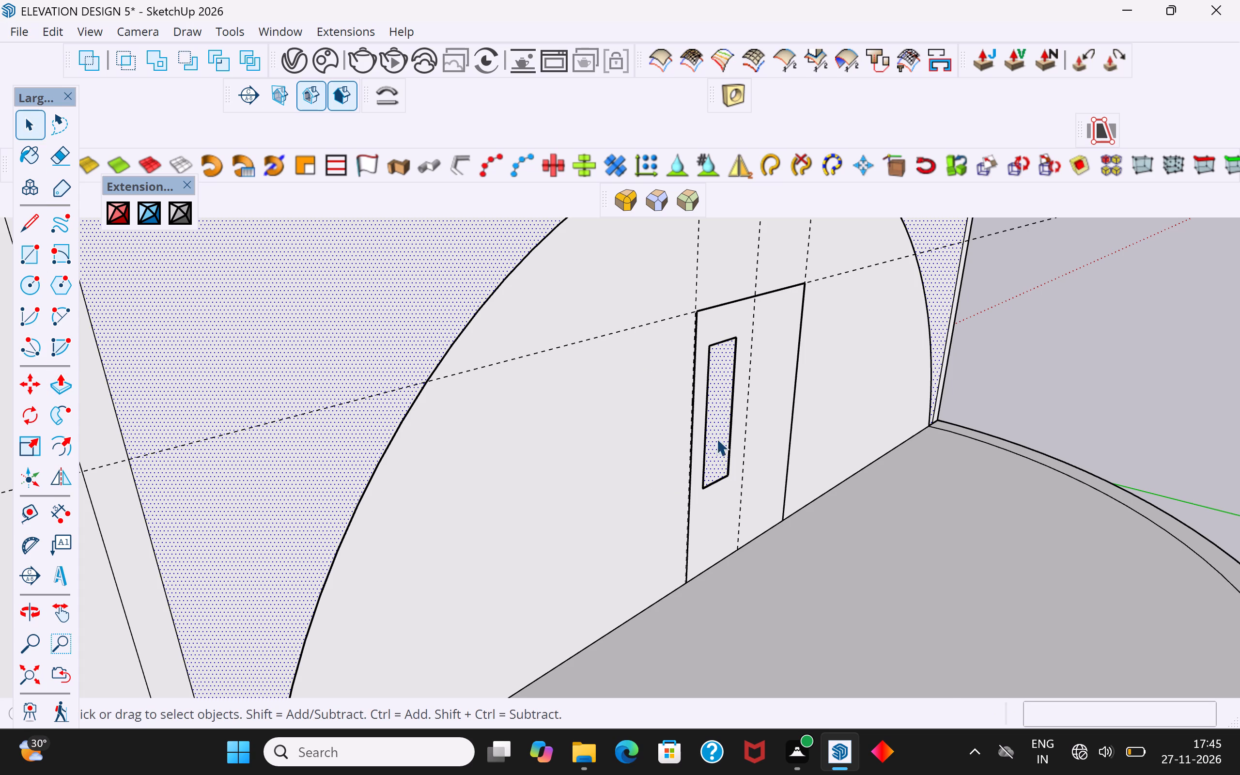
click(1073, 370)
Hide the outer and inner faces of the raised block's side wall adjoining the arched rear wall.
middle_drag(681, 450, 842, 453)
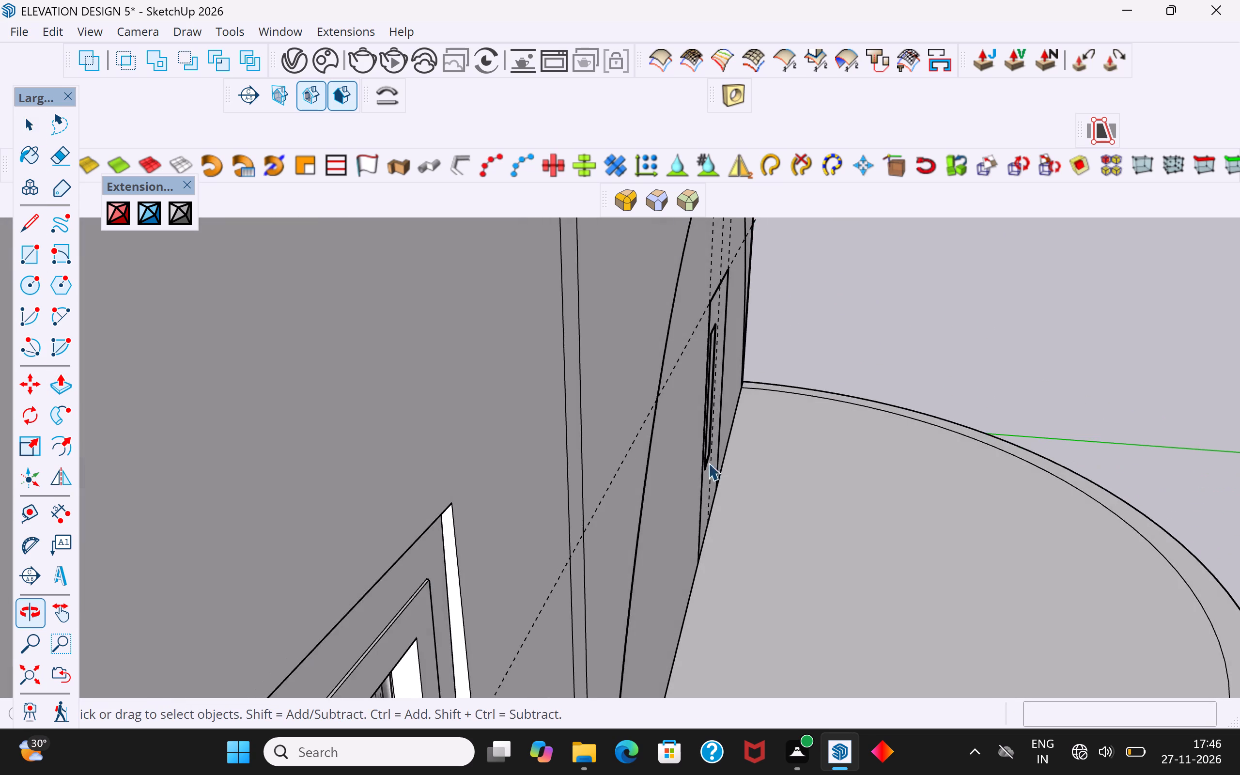
scroll(678, 473, down, 11)
middle_drag(659, 498, 626, 548)
click(557, 445)
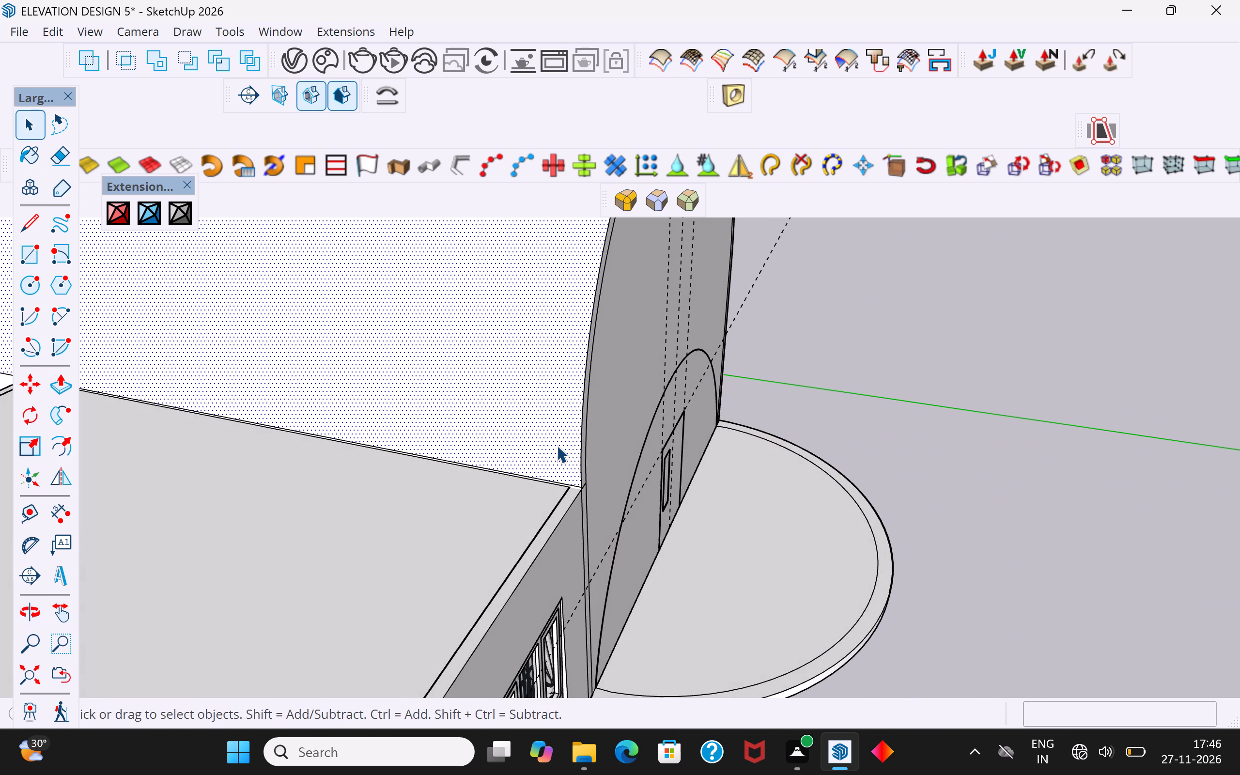
click(934, 381)
click(566, 375)
right_click(566, 374)
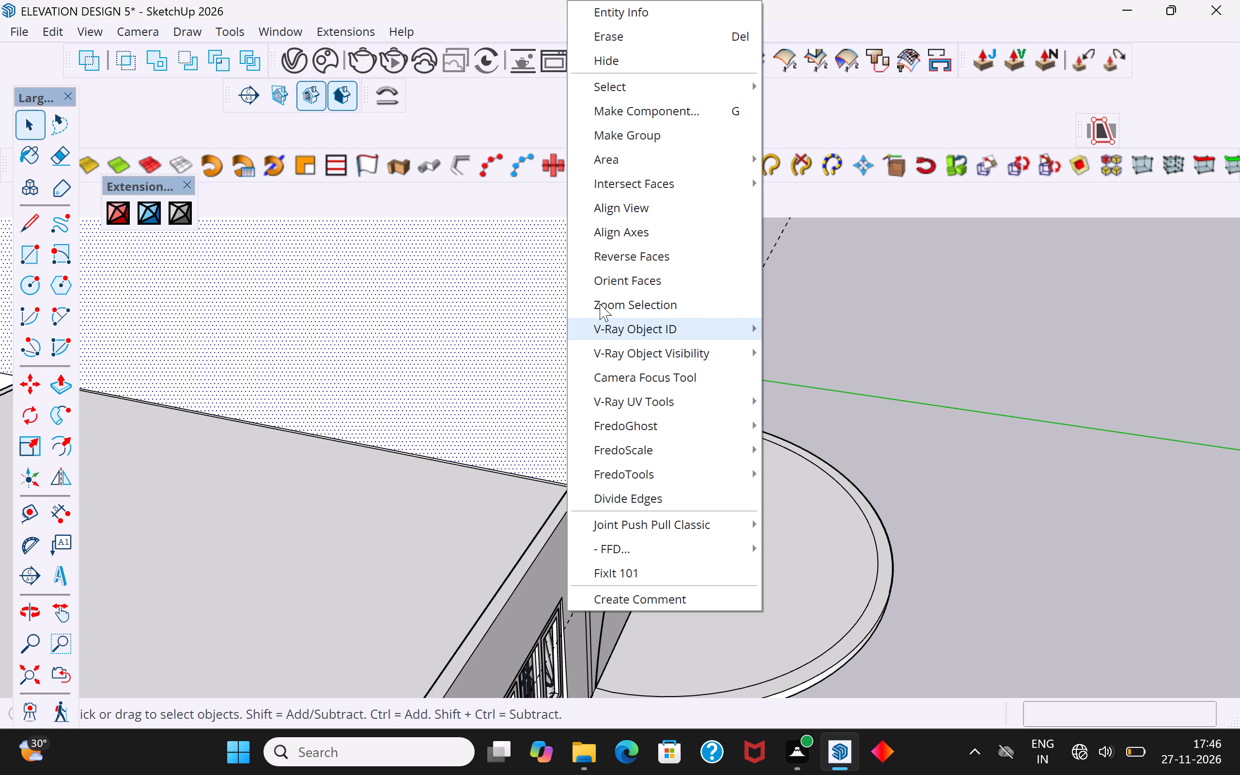
click(626, 64)
click(557, 319)
right_click(557, 319)
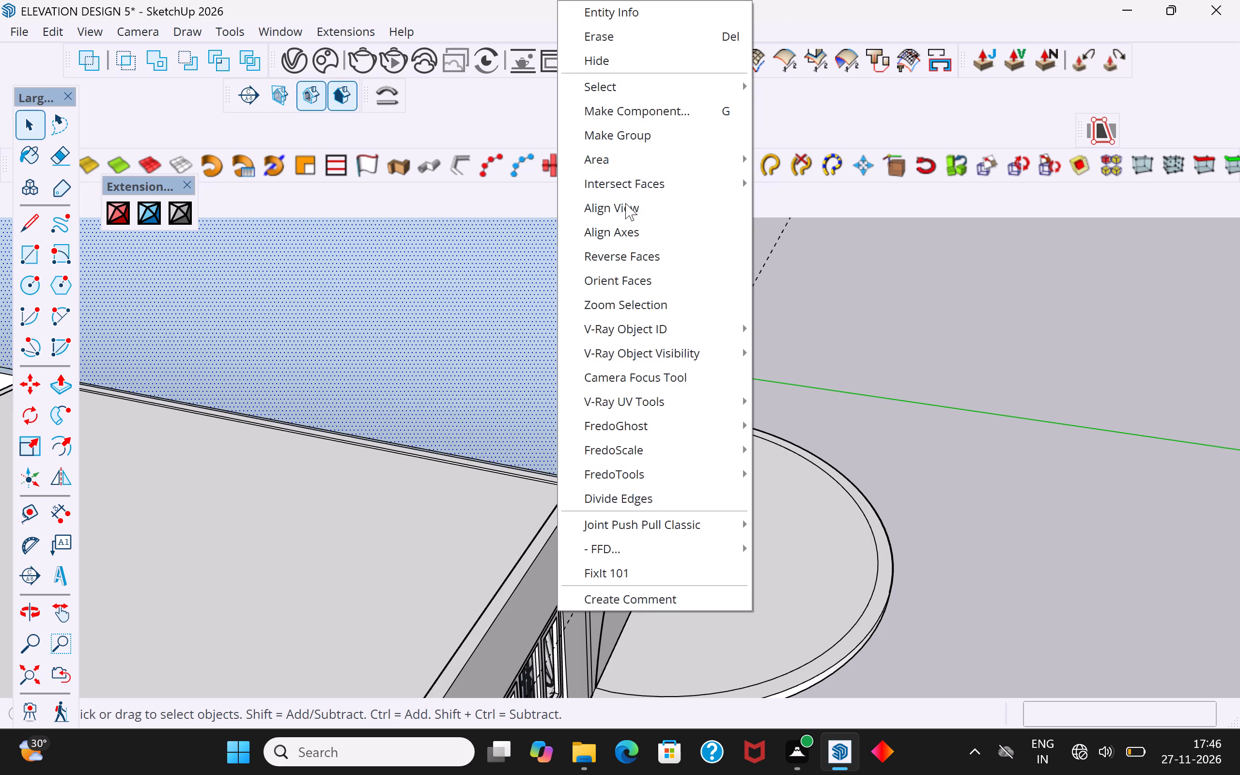
click(631, 63)
click(843, 350)
Examine the rear wall's inside face and the layered faces around and behind the narrow opening in the door outline.
middle_drag(704, 461, 861, 457)
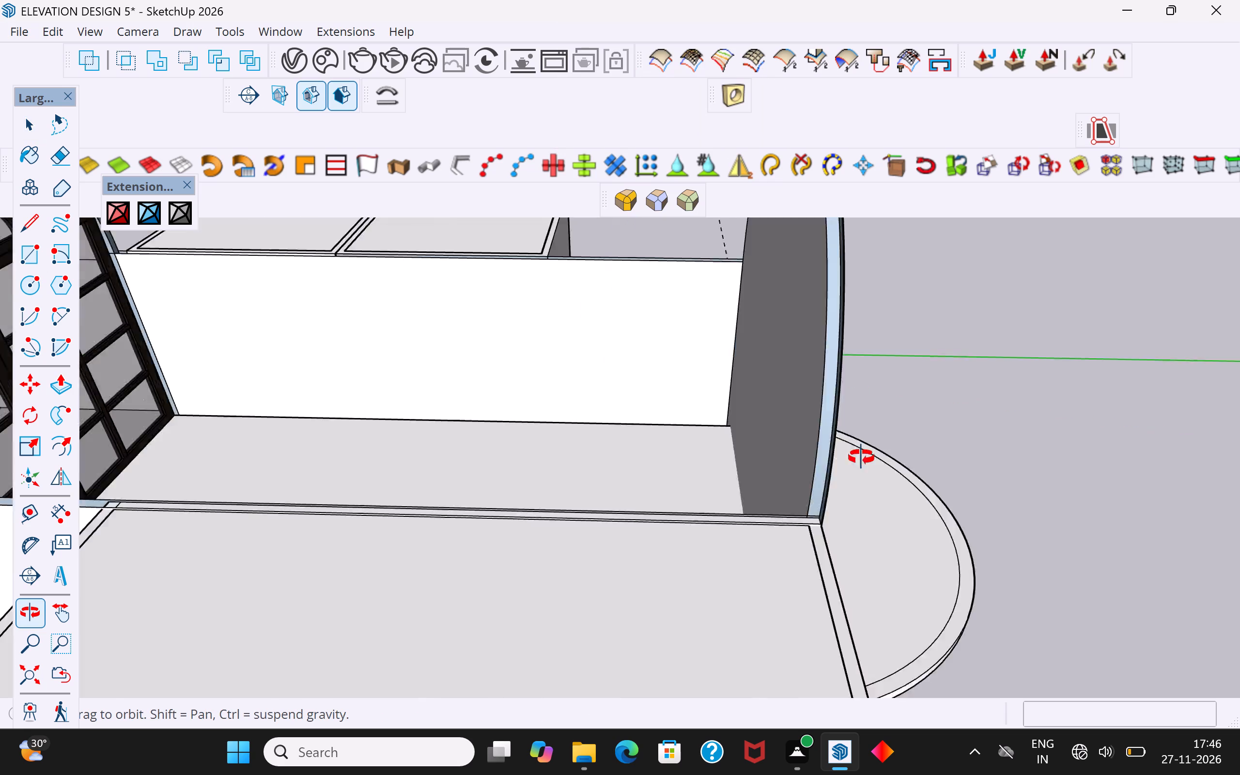
middle_drag(861, 457, 813, 511)
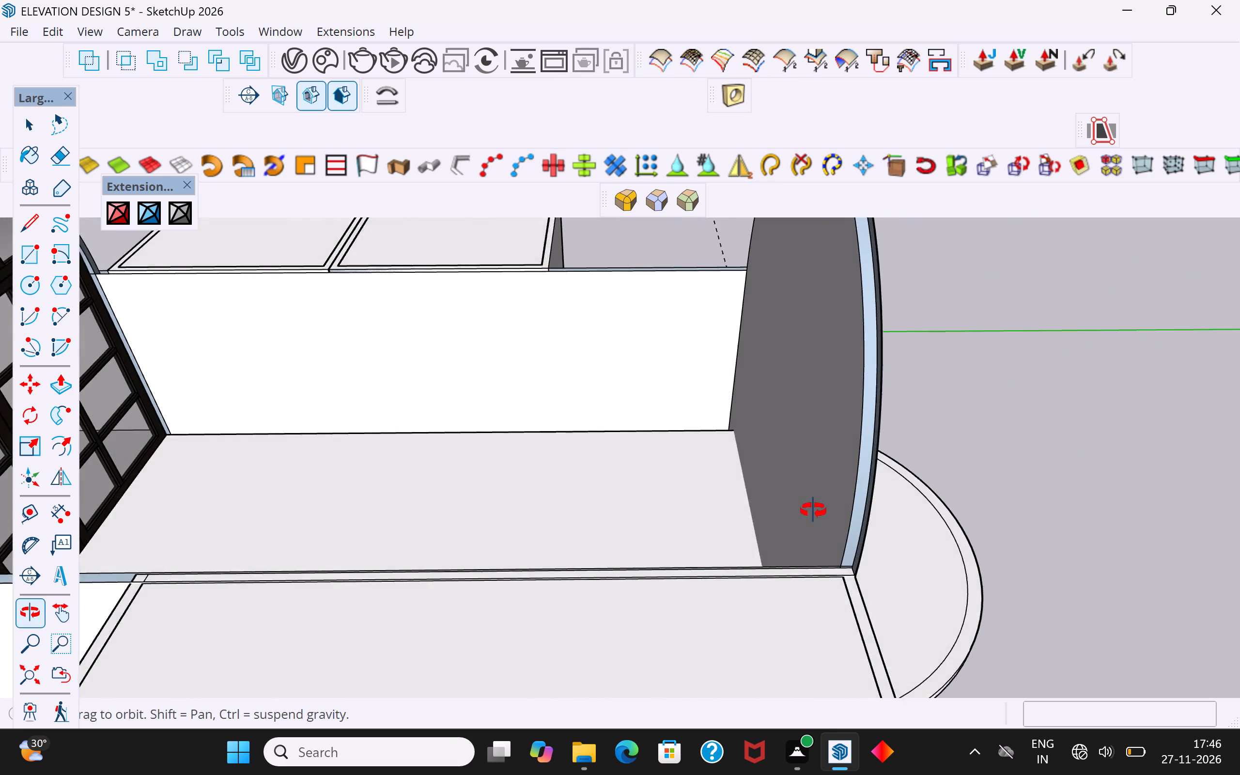
middle_drag(813, 511, 846, 540)
click(792, 480)
middle_drag(814, 487, 877, 490)
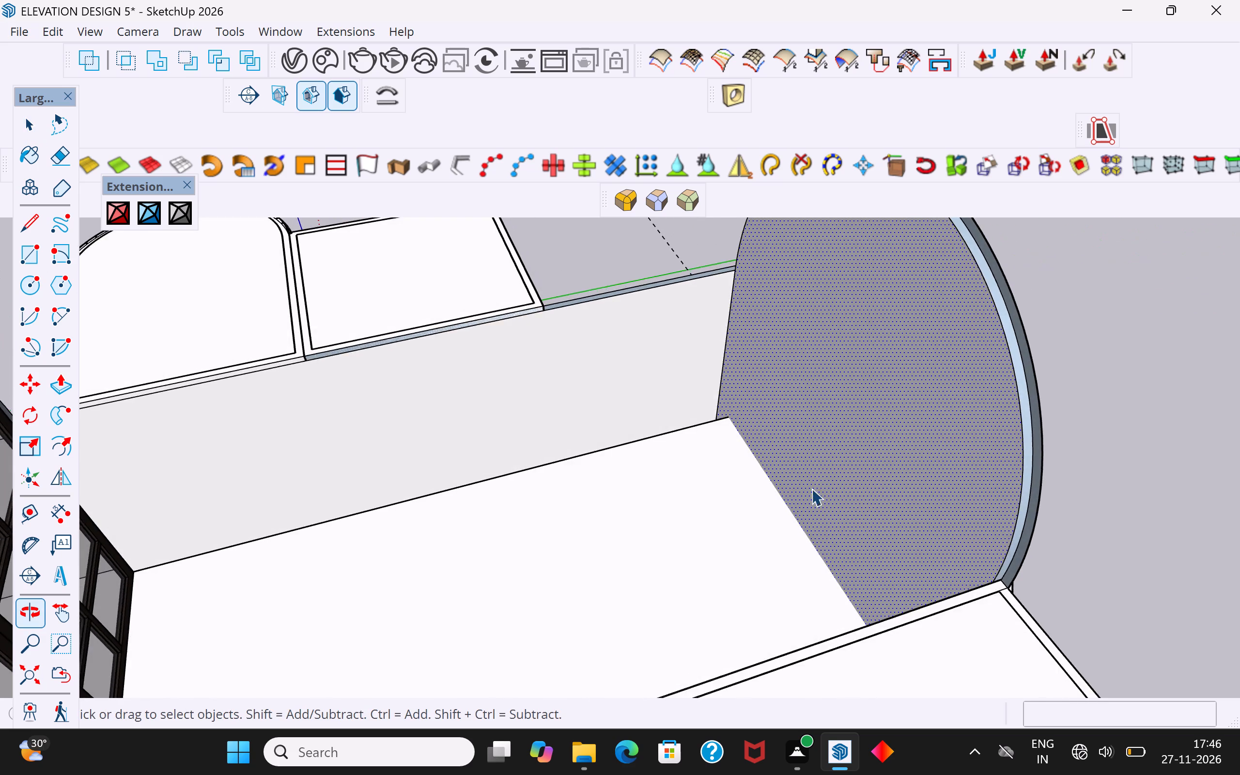
scroll(809, 485, up, 3)
middle_drag(831, 493, 471, 461)
click(505, 524)
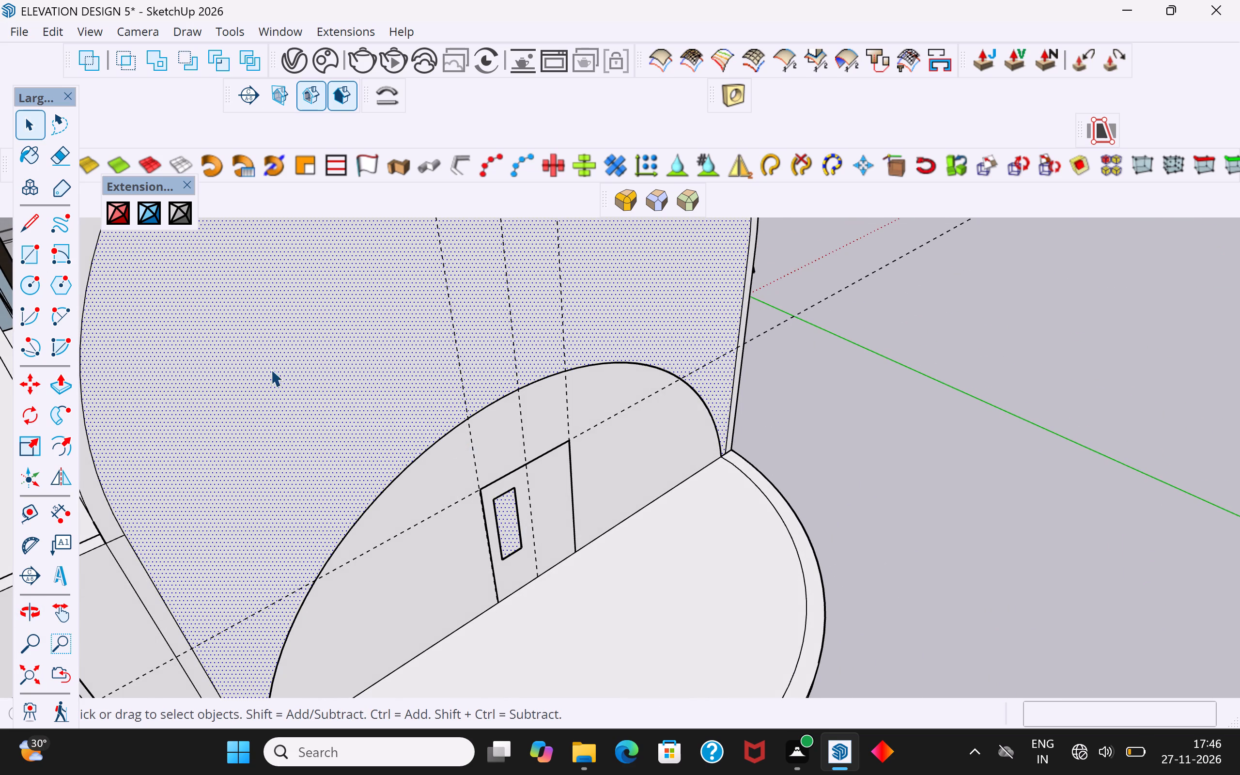
click(512, 543)
double_click(511, 539)
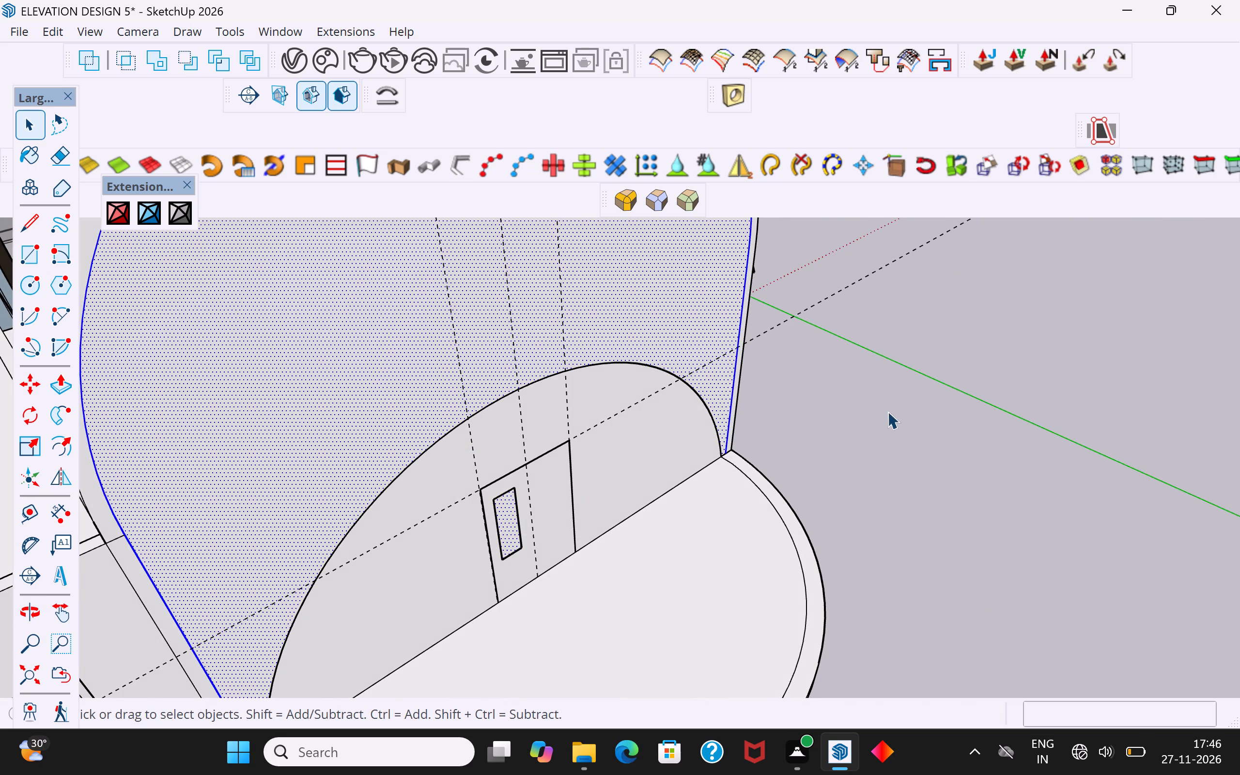
triple_click(507, 516)
click(556, 500)
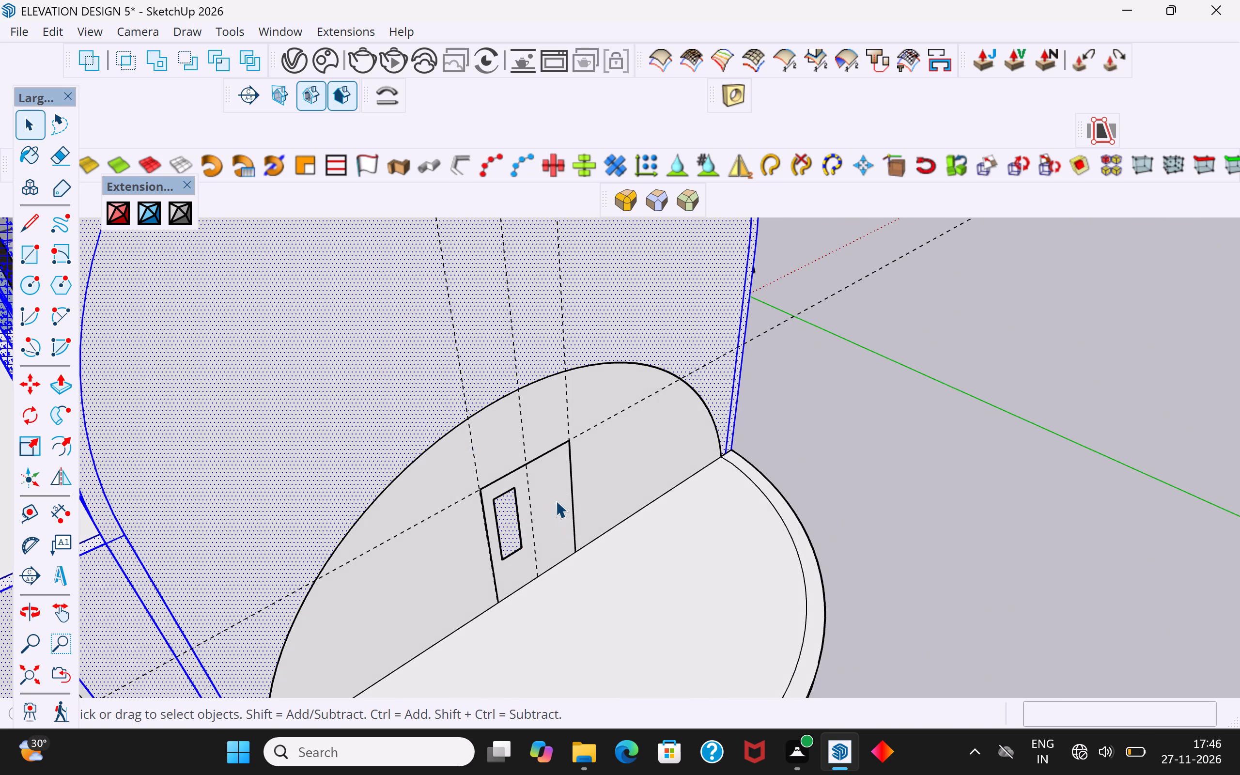
scroll(537, 490, up, 5)
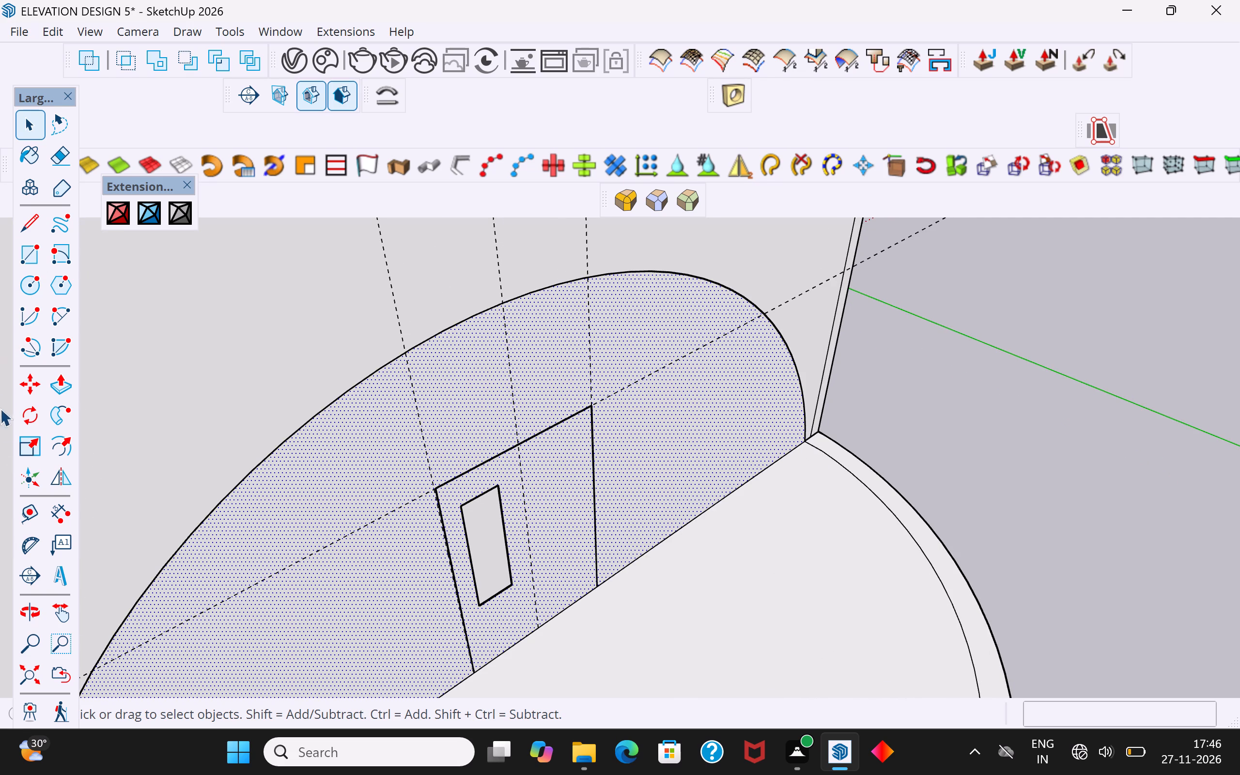
click(480, 536)
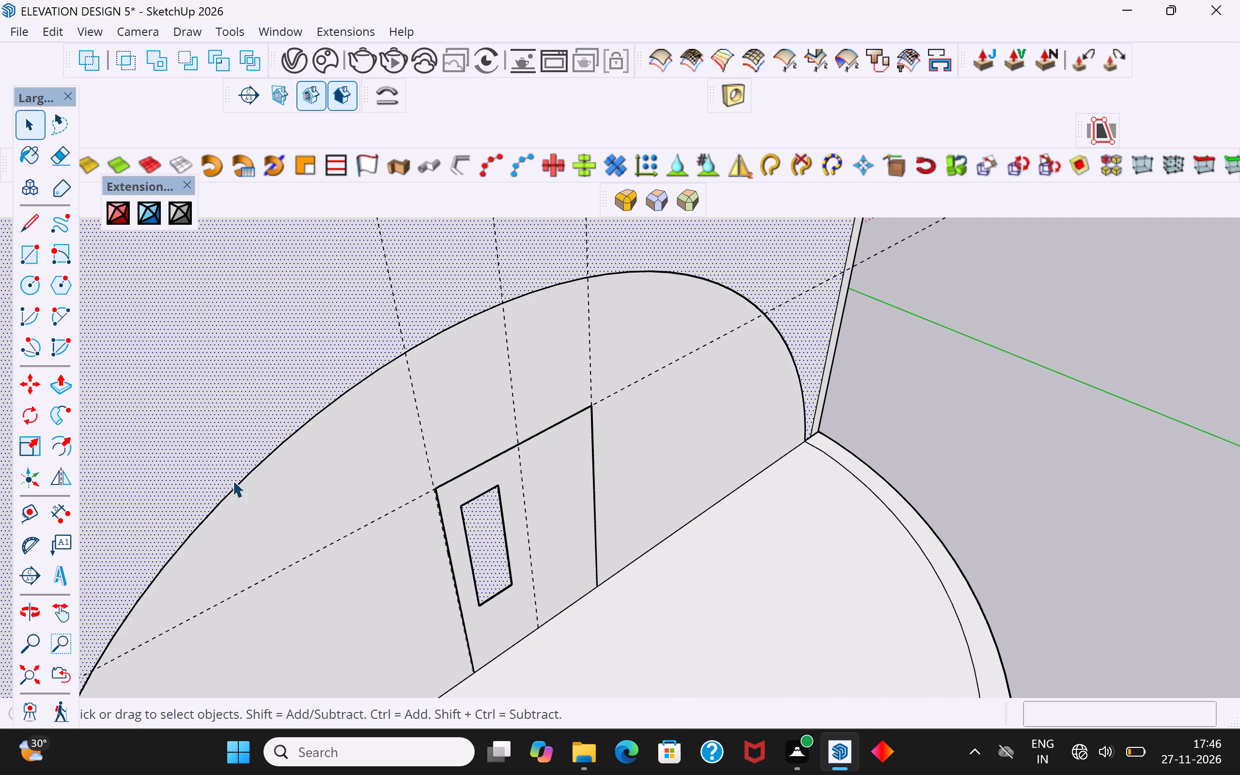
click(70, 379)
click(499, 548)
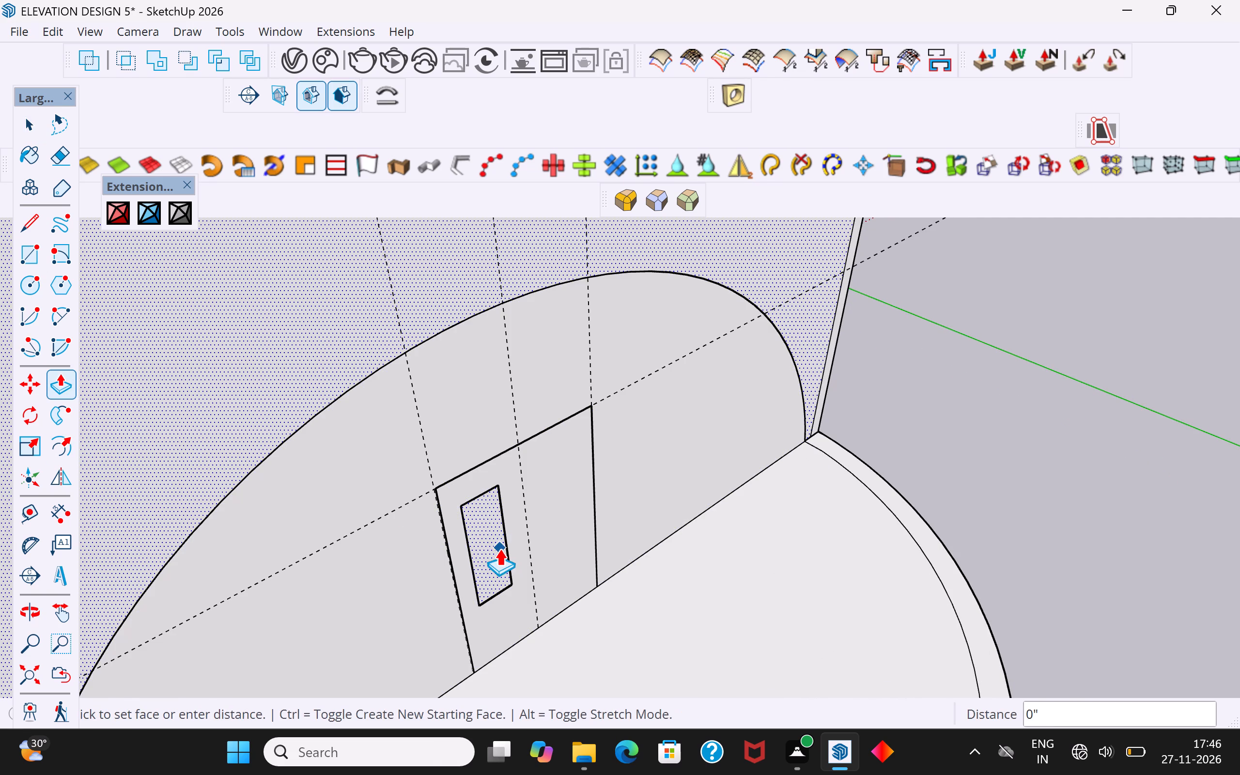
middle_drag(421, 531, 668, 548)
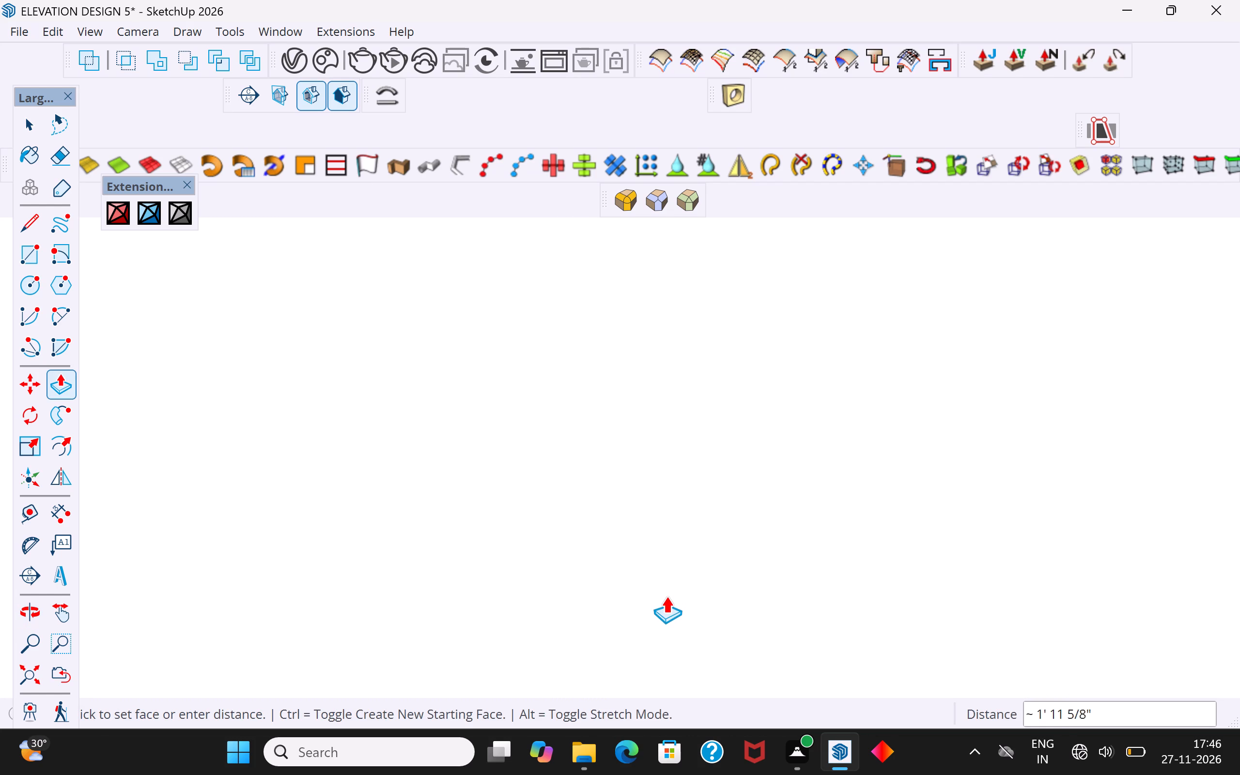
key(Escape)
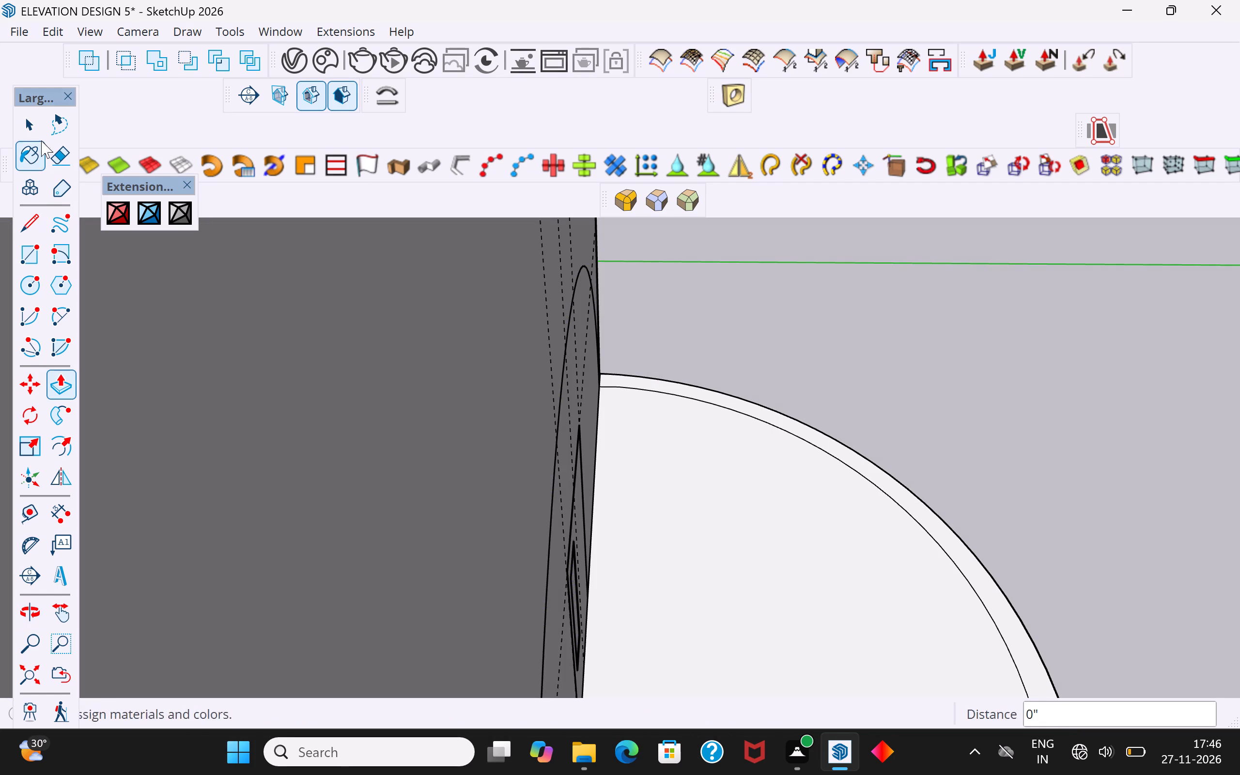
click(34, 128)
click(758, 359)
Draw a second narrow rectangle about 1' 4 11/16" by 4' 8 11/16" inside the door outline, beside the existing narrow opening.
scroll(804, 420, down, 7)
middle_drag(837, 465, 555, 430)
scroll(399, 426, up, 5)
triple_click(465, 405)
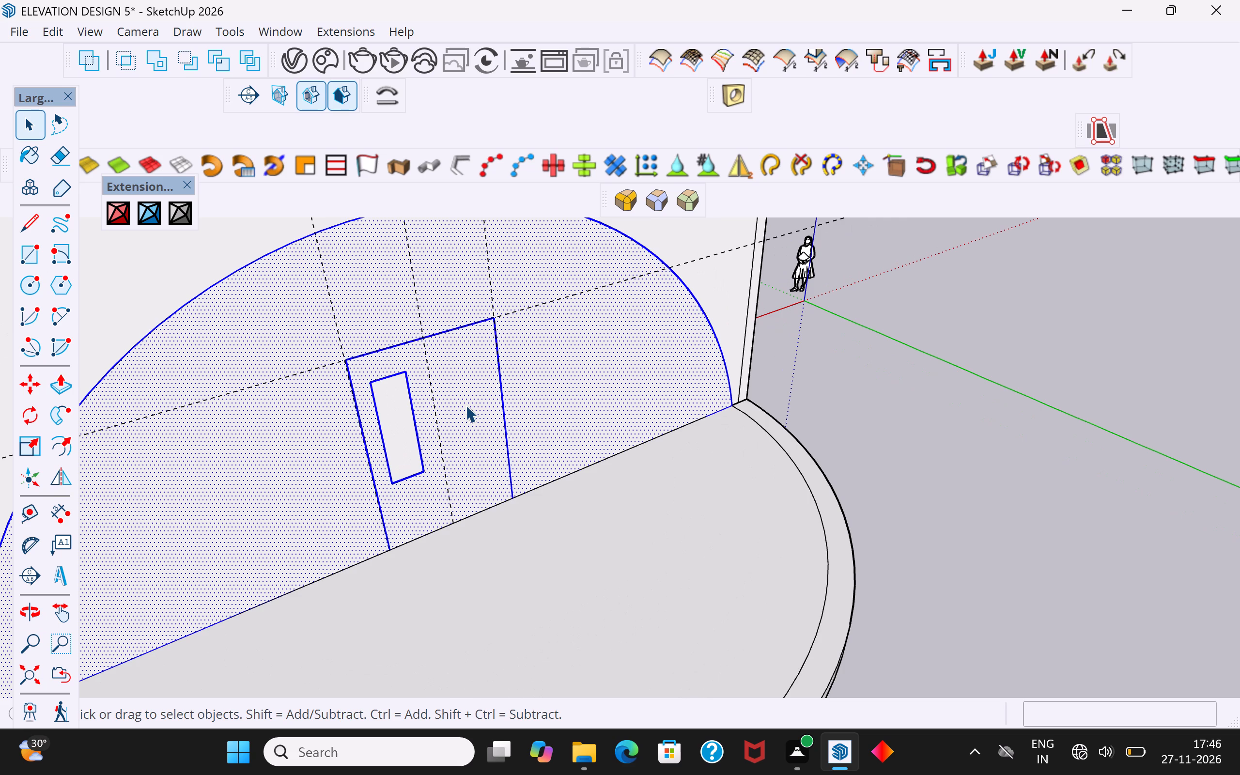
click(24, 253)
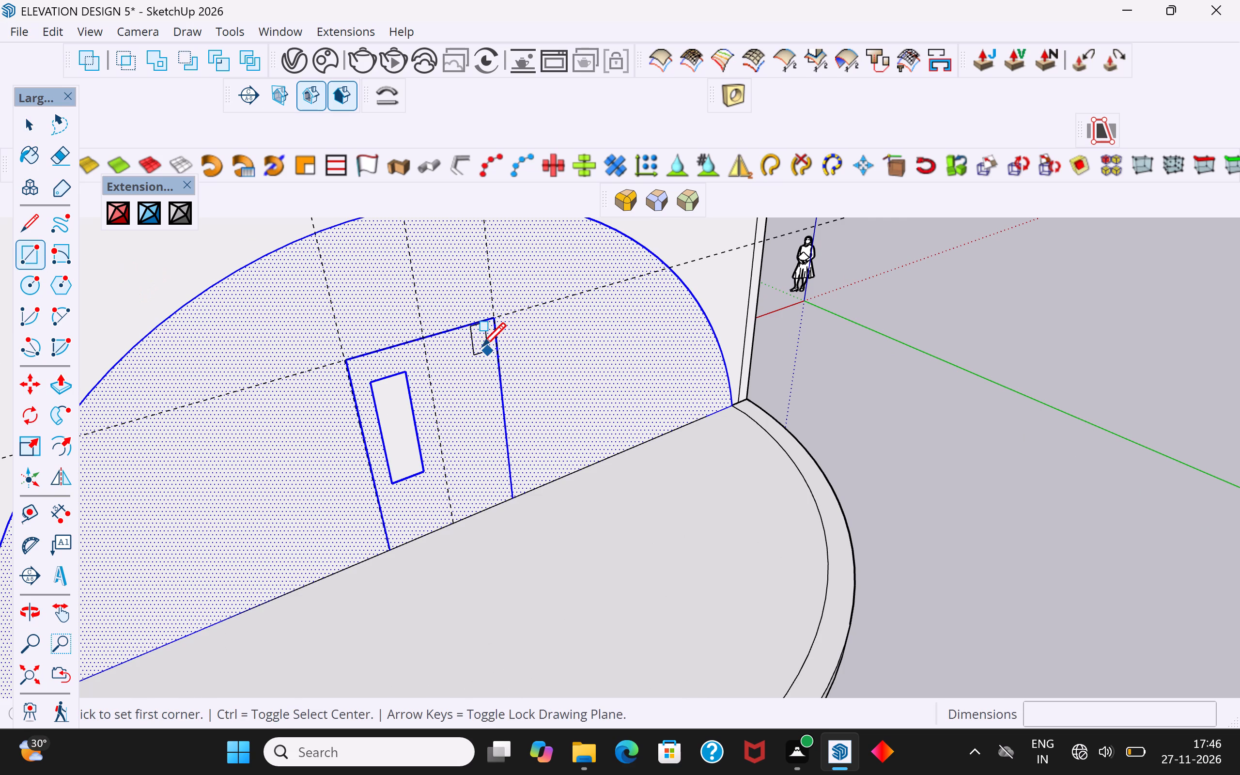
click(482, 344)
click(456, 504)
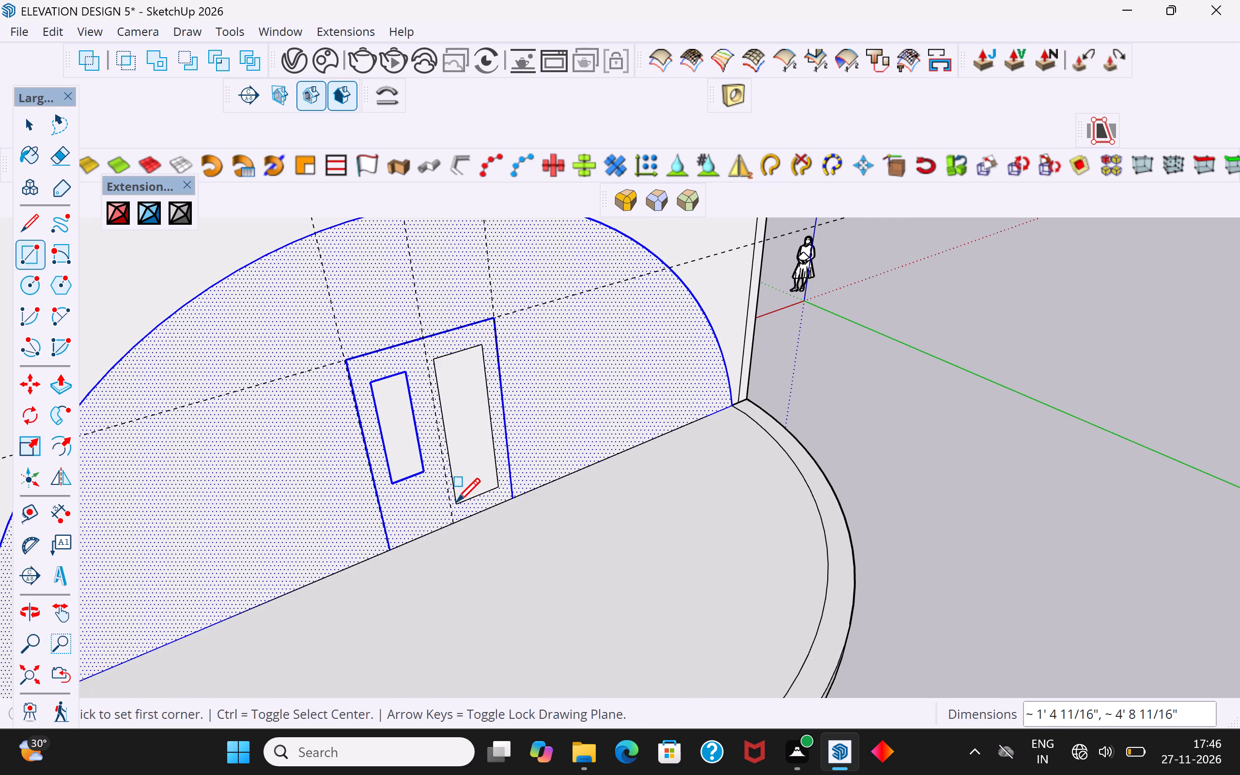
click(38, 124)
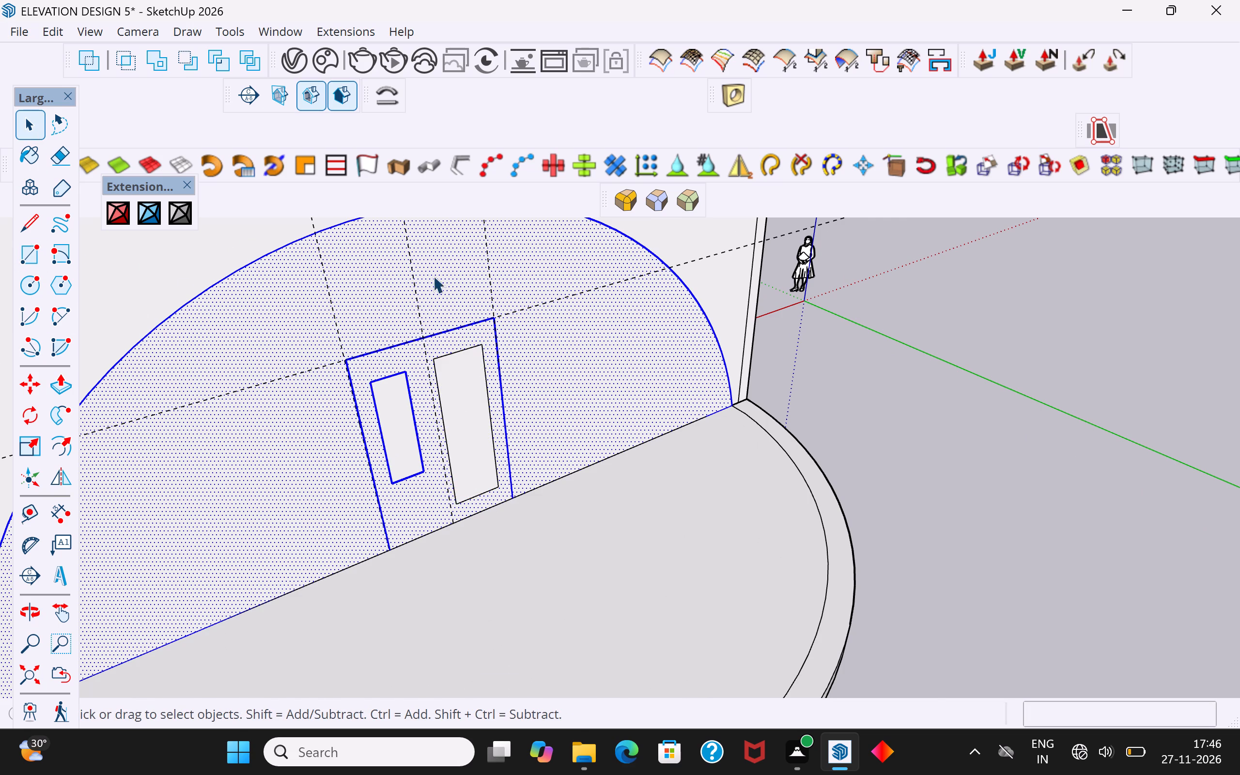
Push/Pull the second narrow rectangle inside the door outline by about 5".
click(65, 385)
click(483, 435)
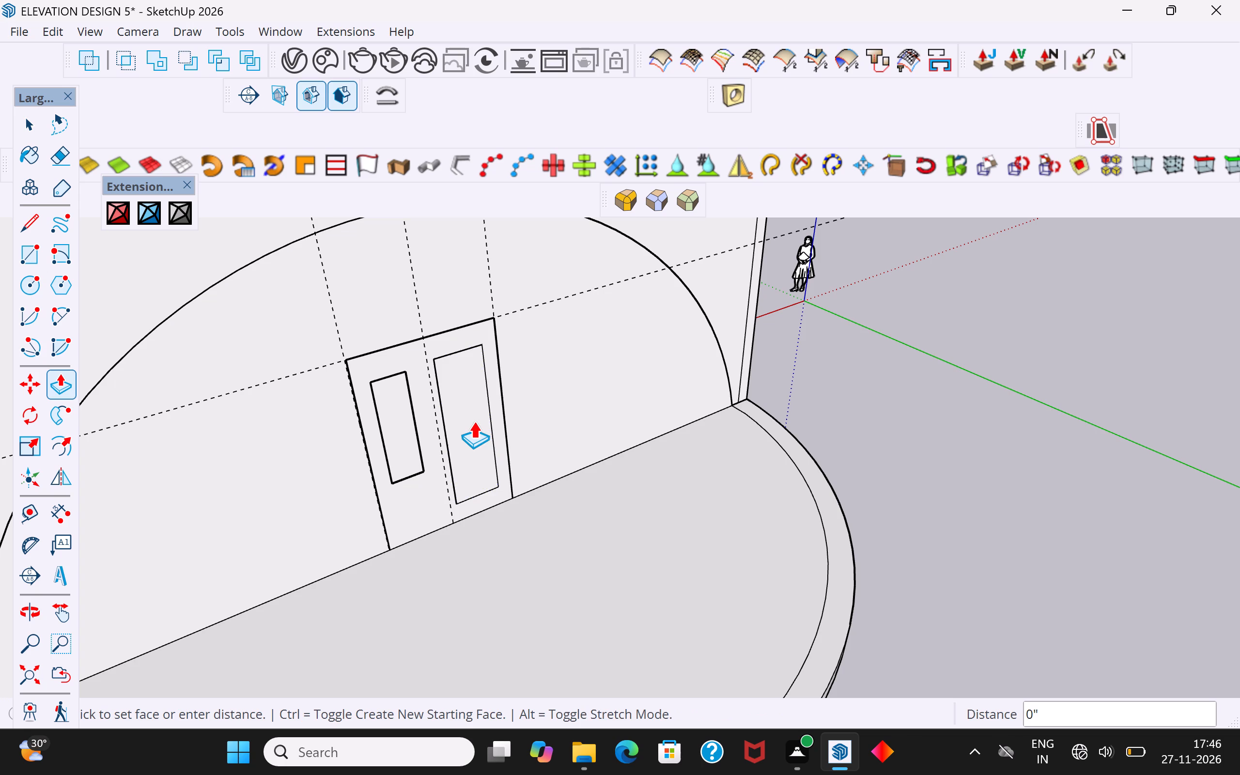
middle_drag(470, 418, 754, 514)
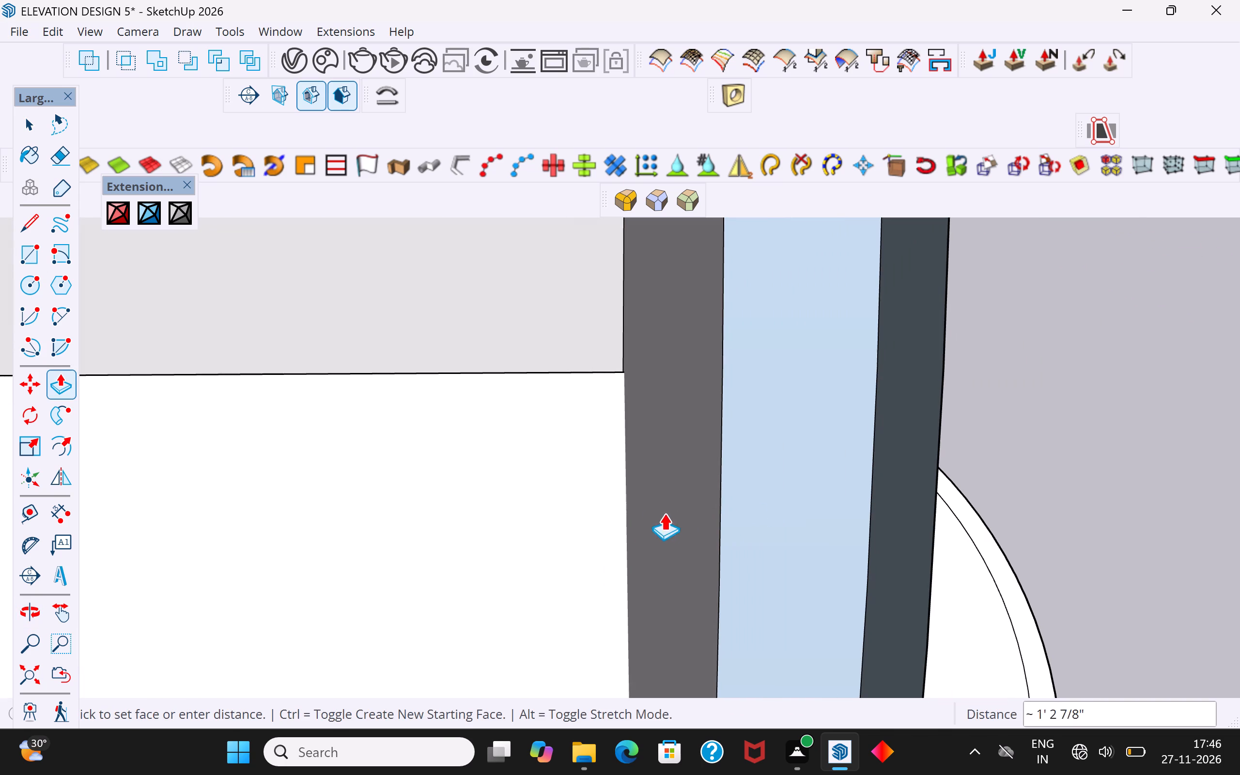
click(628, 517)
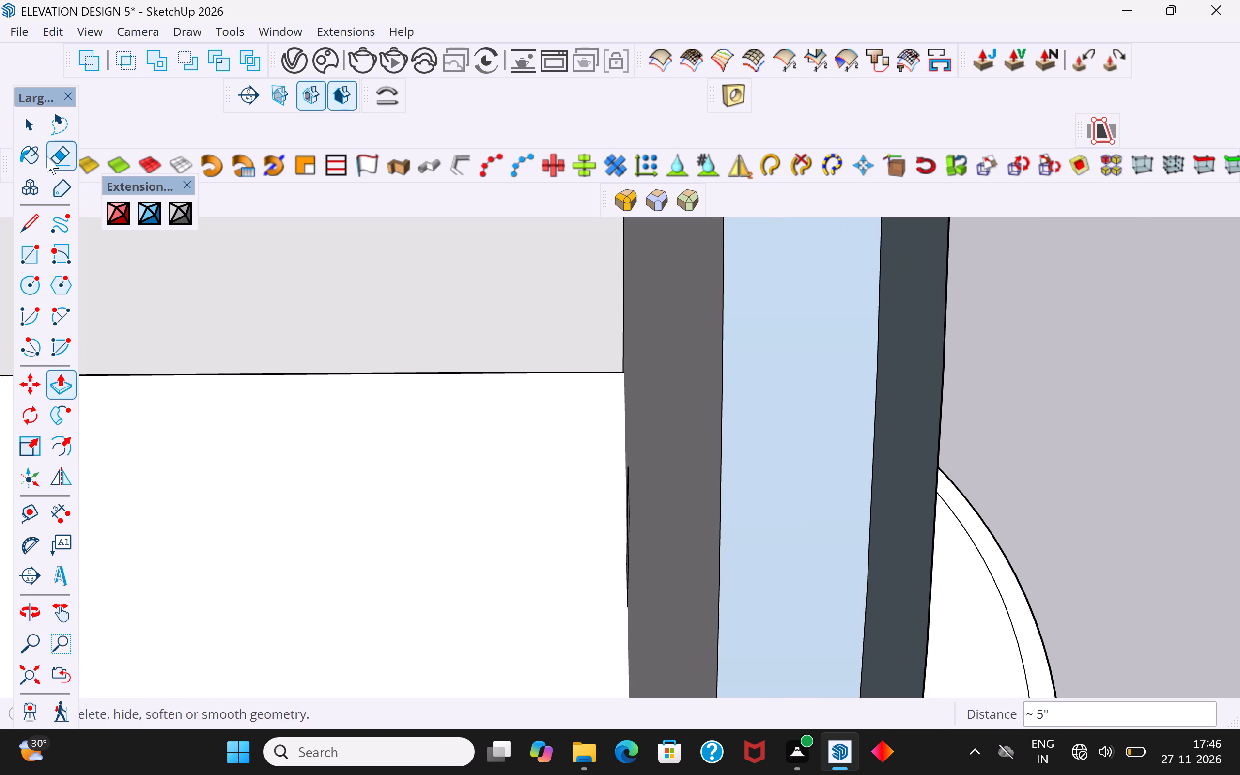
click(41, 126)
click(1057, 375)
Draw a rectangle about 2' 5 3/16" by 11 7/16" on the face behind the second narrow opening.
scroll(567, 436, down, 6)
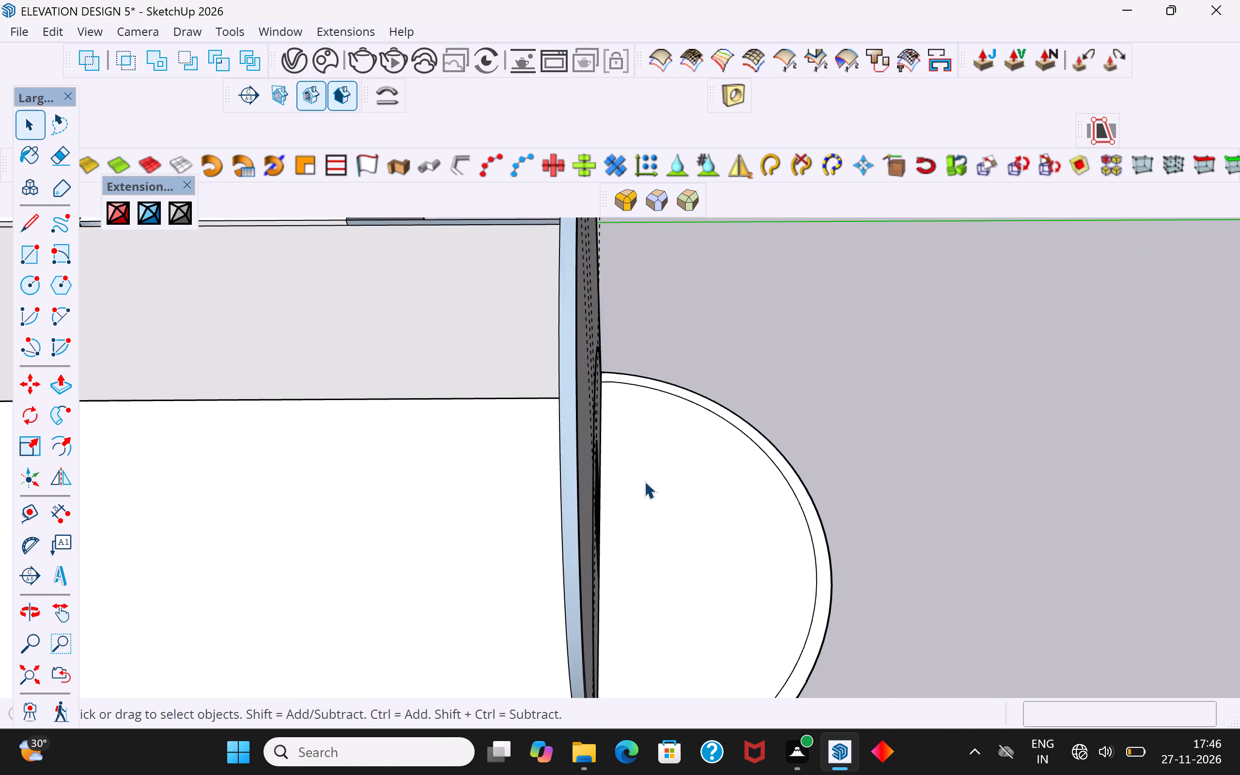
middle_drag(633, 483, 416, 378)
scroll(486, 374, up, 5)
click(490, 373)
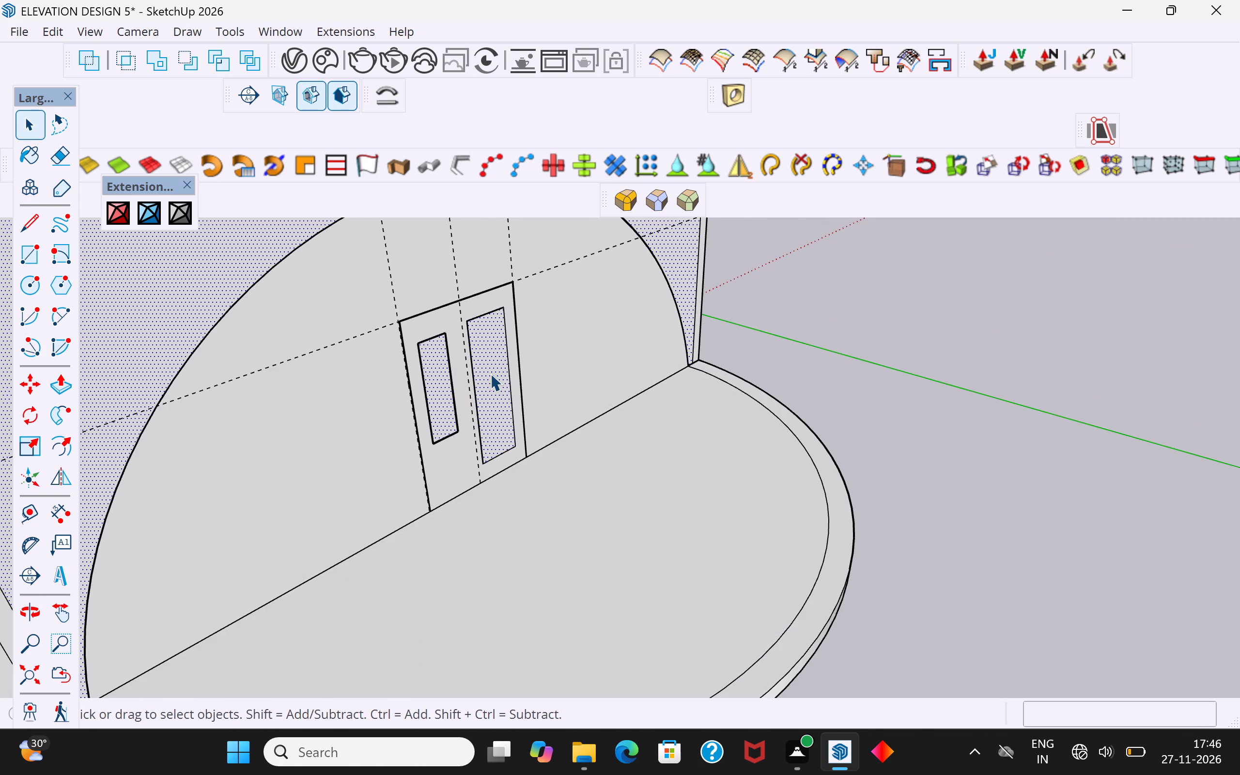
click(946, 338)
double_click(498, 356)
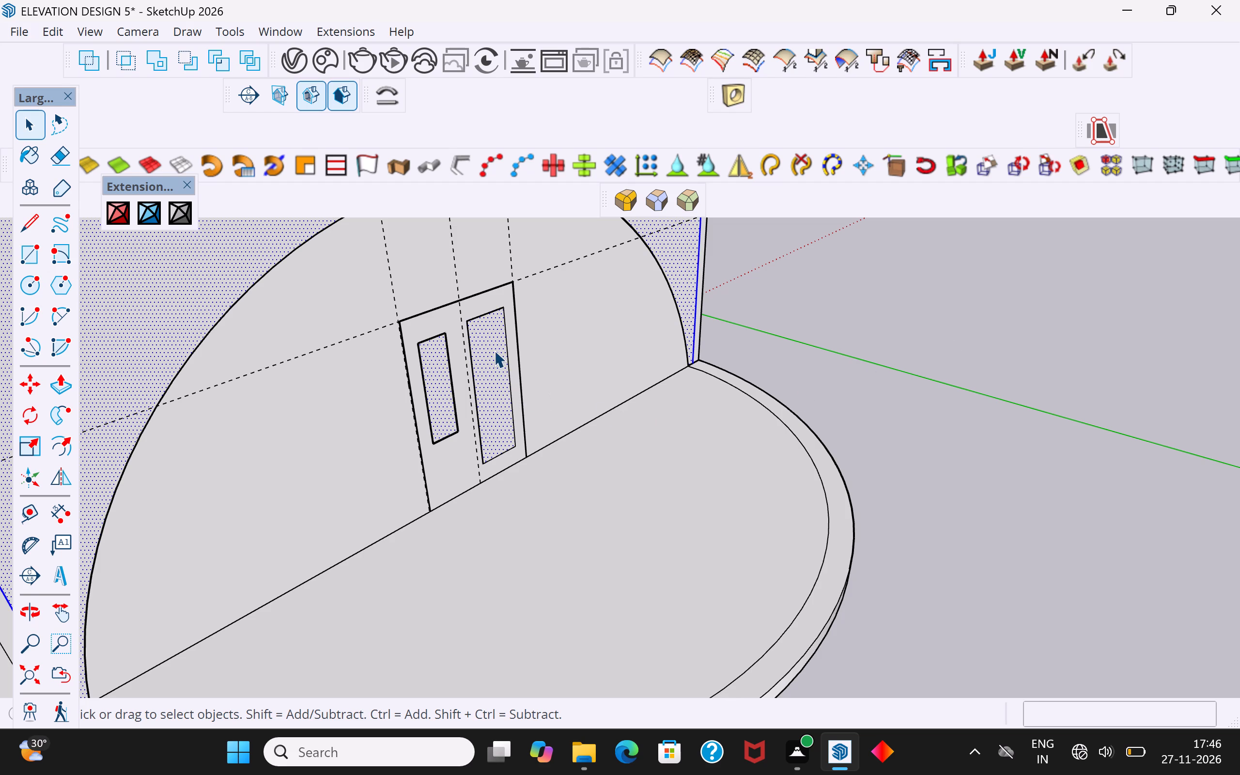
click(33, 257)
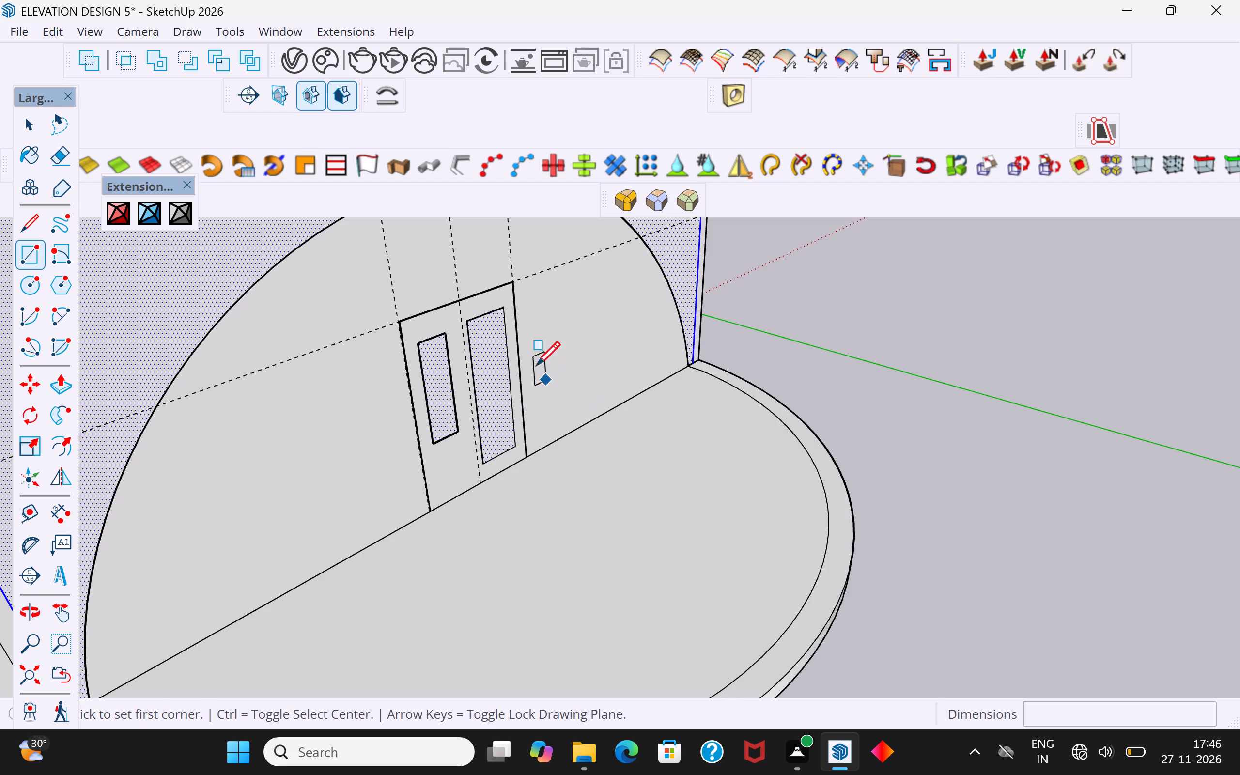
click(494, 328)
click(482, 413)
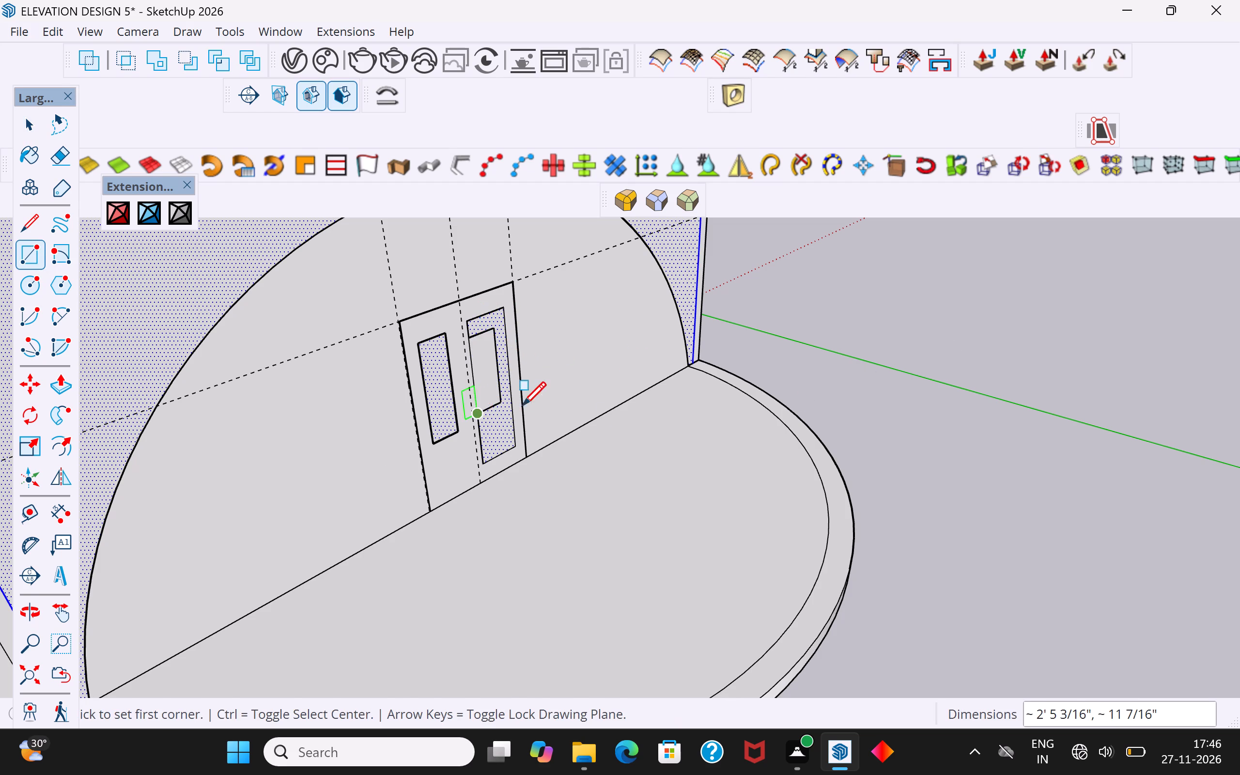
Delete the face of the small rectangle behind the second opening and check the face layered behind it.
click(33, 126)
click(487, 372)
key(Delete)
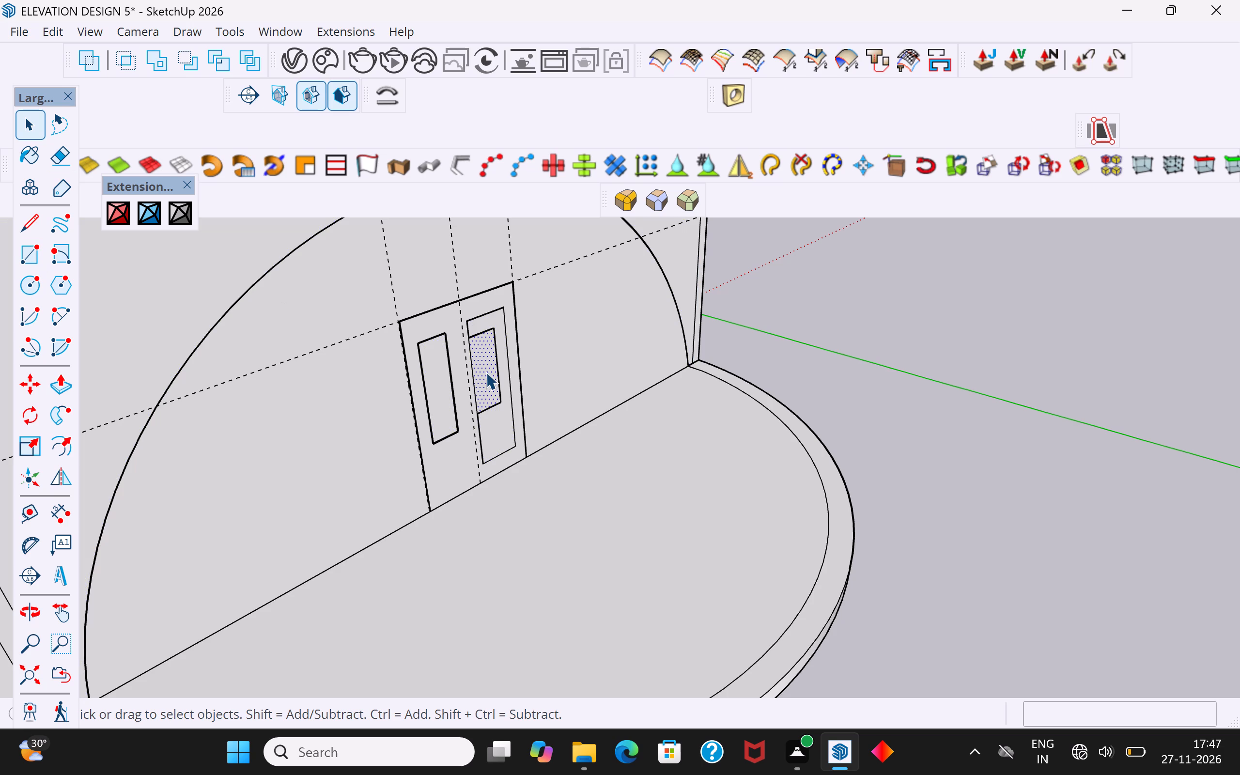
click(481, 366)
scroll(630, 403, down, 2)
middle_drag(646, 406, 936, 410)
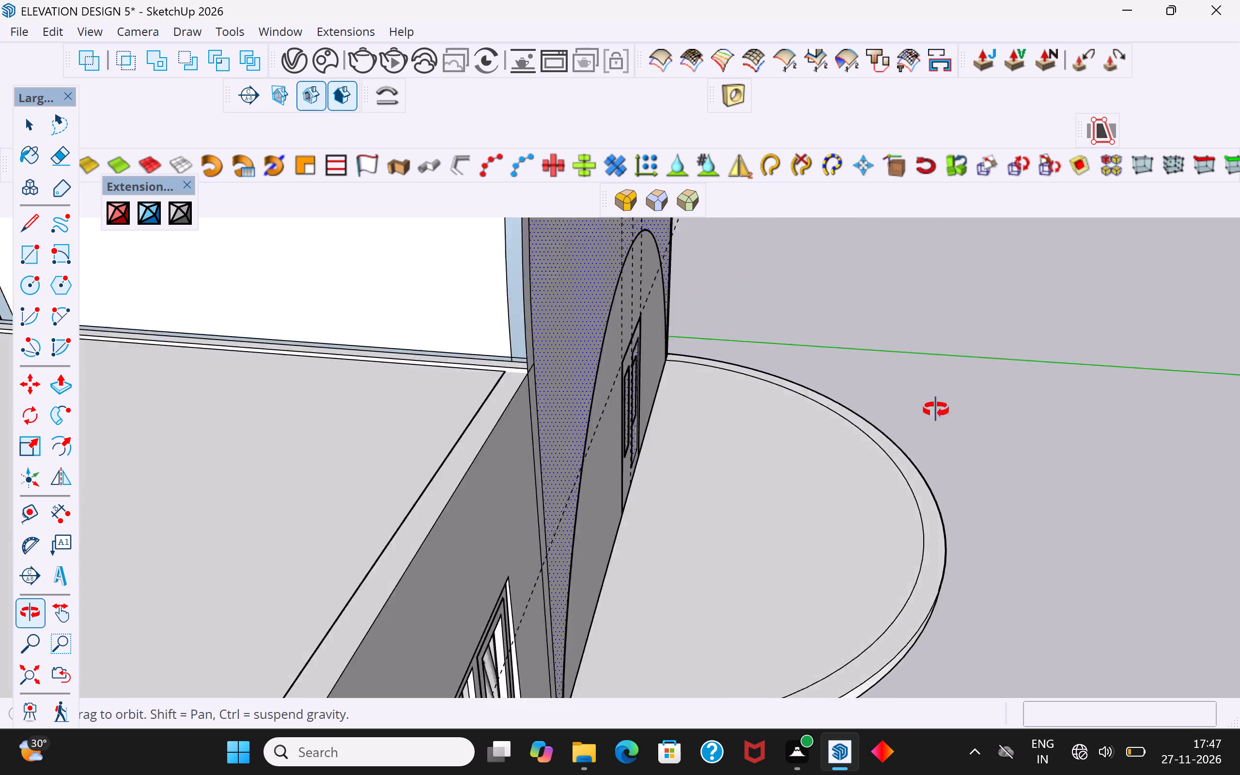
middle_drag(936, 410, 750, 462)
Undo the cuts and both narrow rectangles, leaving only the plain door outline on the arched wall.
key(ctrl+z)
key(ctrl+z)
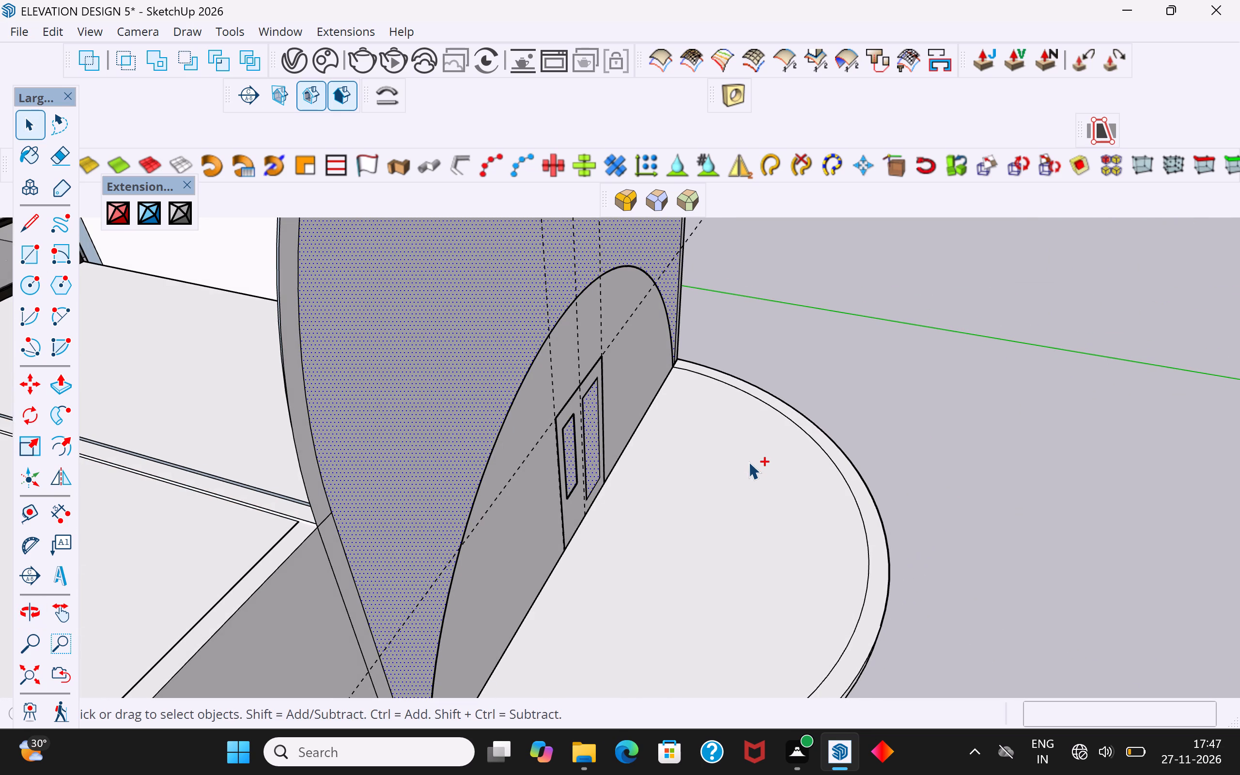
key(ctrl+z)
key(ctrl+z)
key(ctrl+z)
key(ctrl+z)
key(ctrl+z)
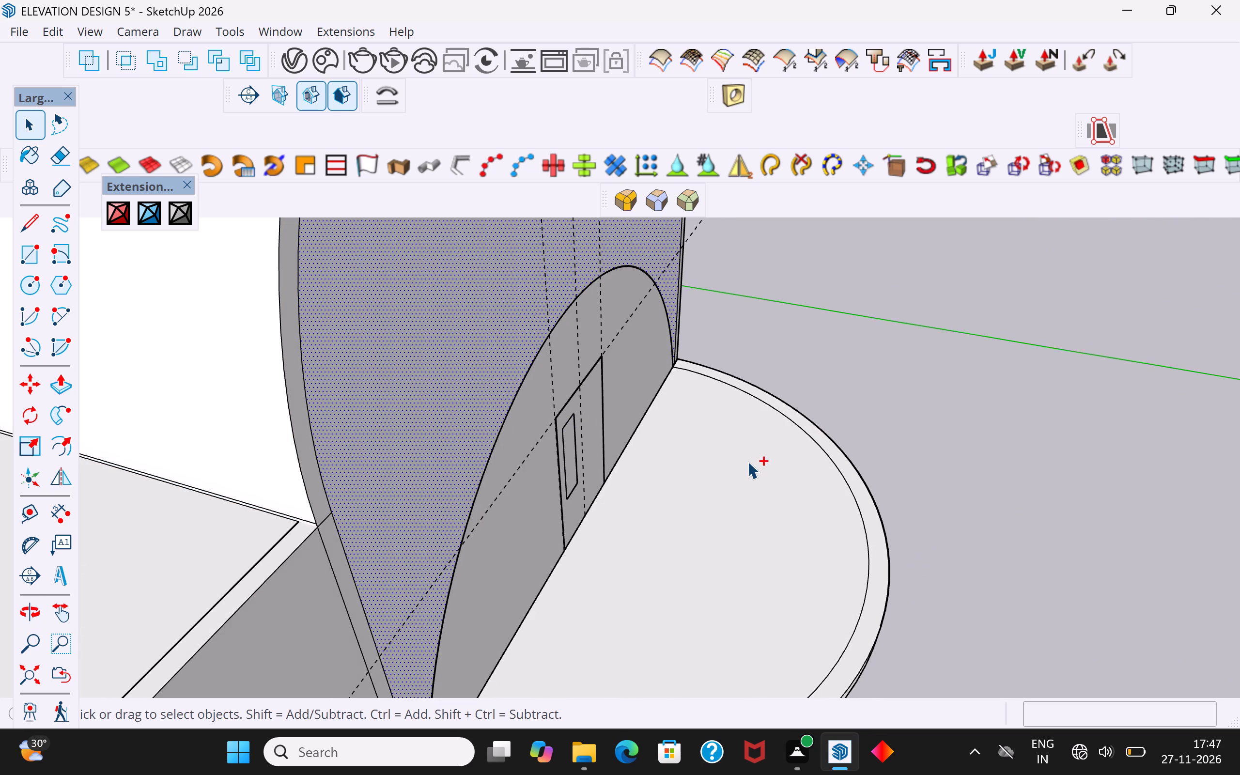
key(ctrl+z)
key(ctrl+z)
Examine the door outline on the arched rear wall and its surroundings above the half-round balcony.
click(842, 354)
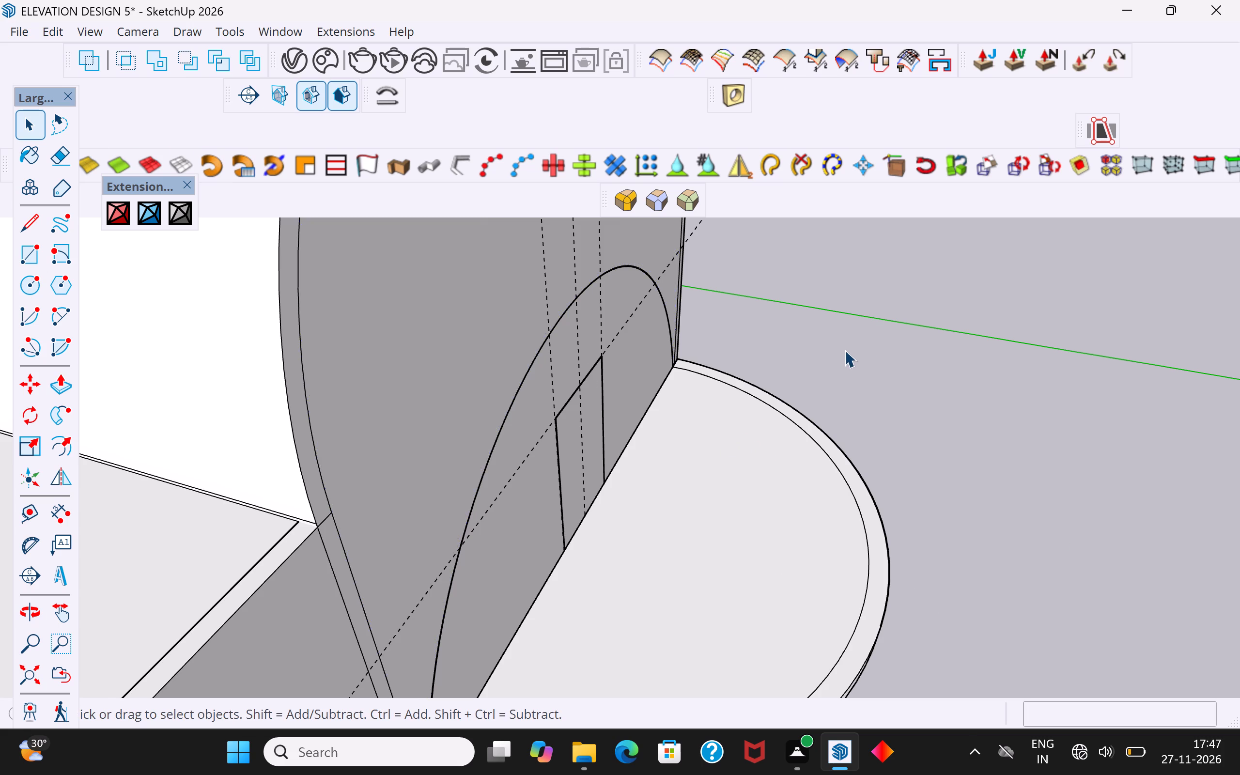
scroll(939, 387, down, 6)
middle_drag(971, 441, 746, 343)
scroll(743, 457, up, 8)
middle_drag(752, 451, 776, 449)
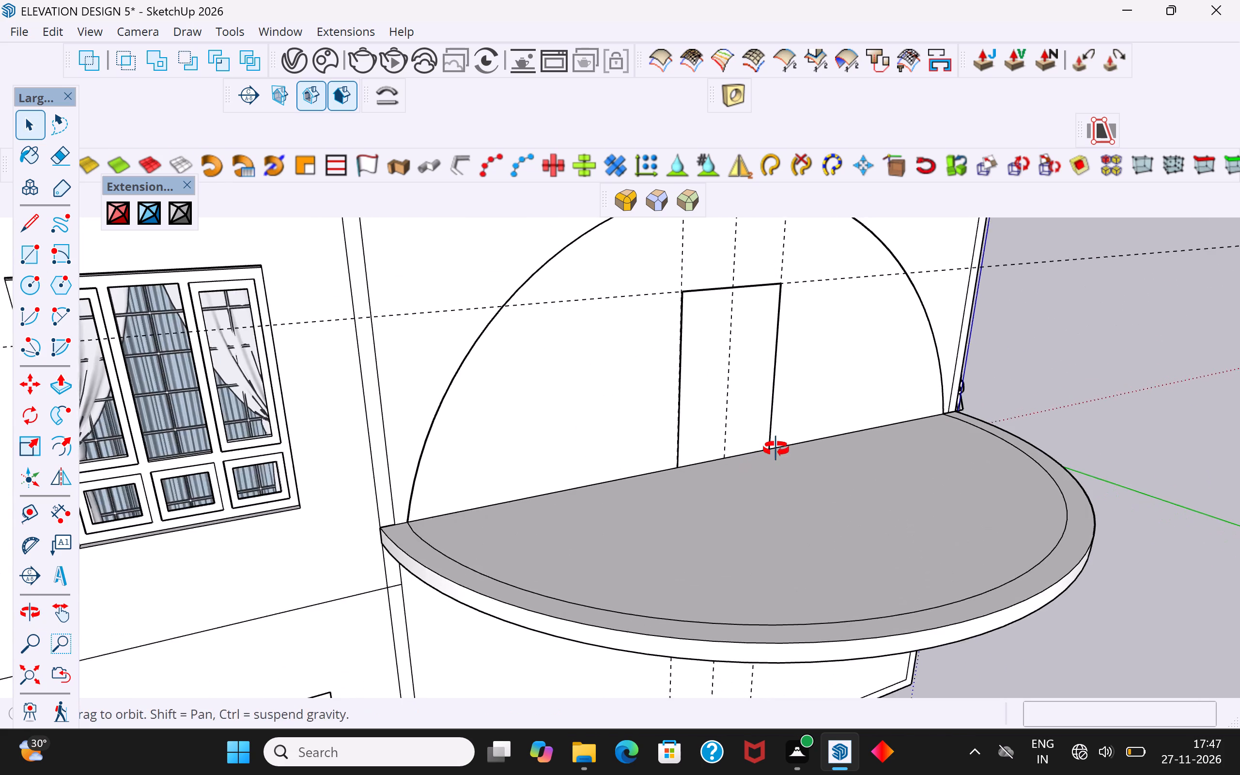
middle_drag(776, 449, 787, 448)
scroll(748, 330, up, 4)
middle_drag(765, 368, 798, 424)
scroll(775, 440, up, 3)
middle_drag(776, 427, 718, 419)
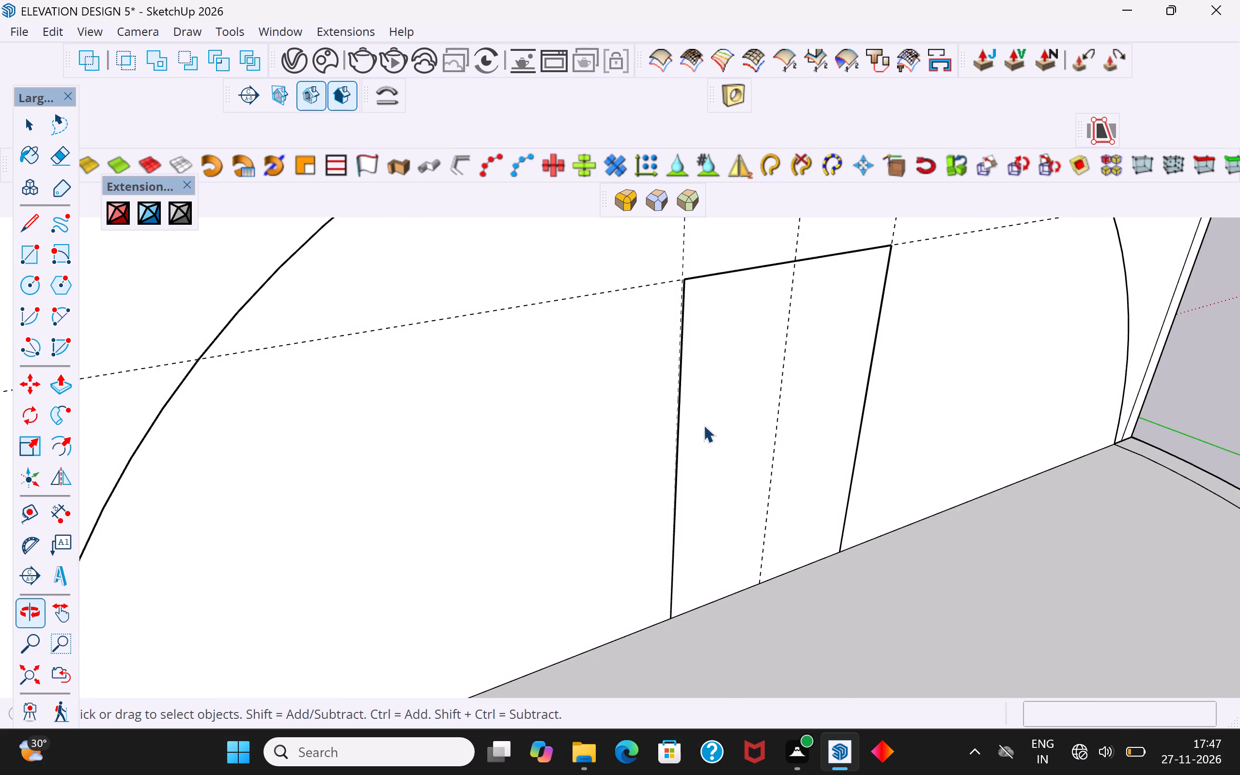
scroll(643, 459, down, 6)
middle_drag(634, 445, 698, 546)
scroll(668, 494, down, 9)
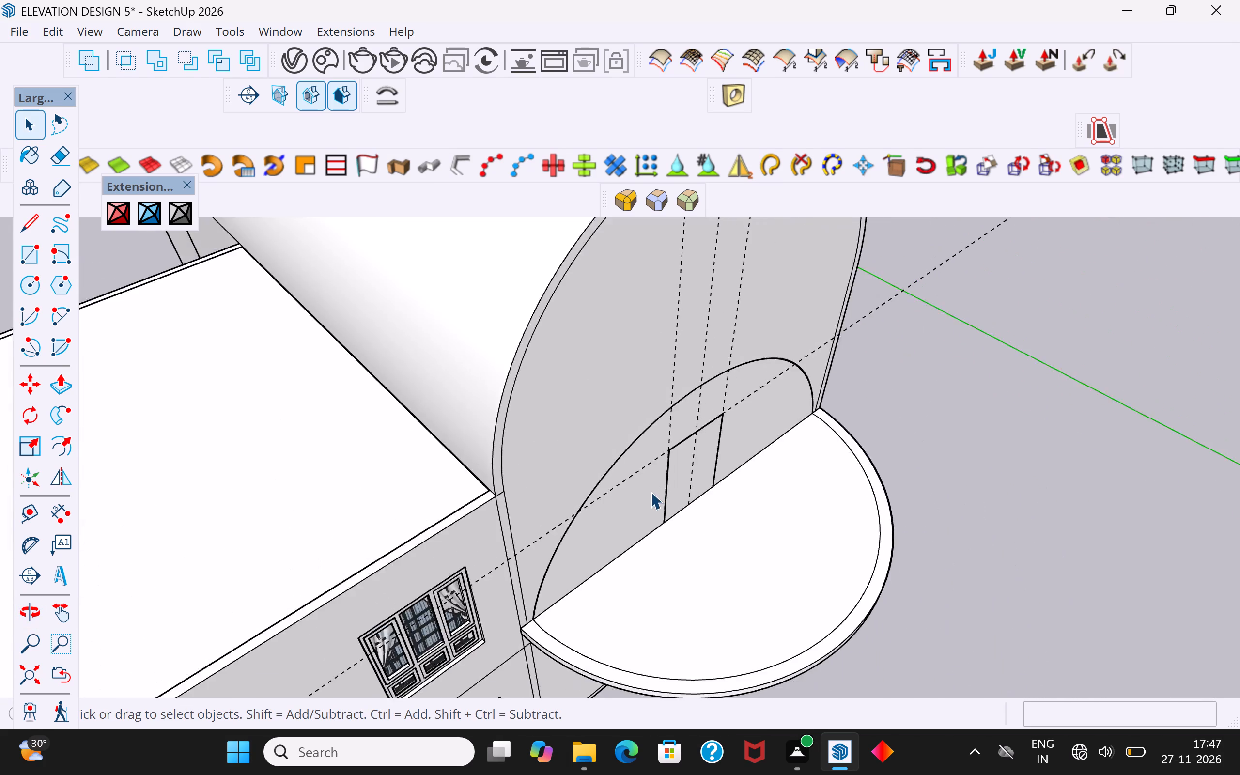
scroll(651, 492, down, 2)
middle_drag(796, 514, 534, 425)
scroll(639, 500, up, 4)
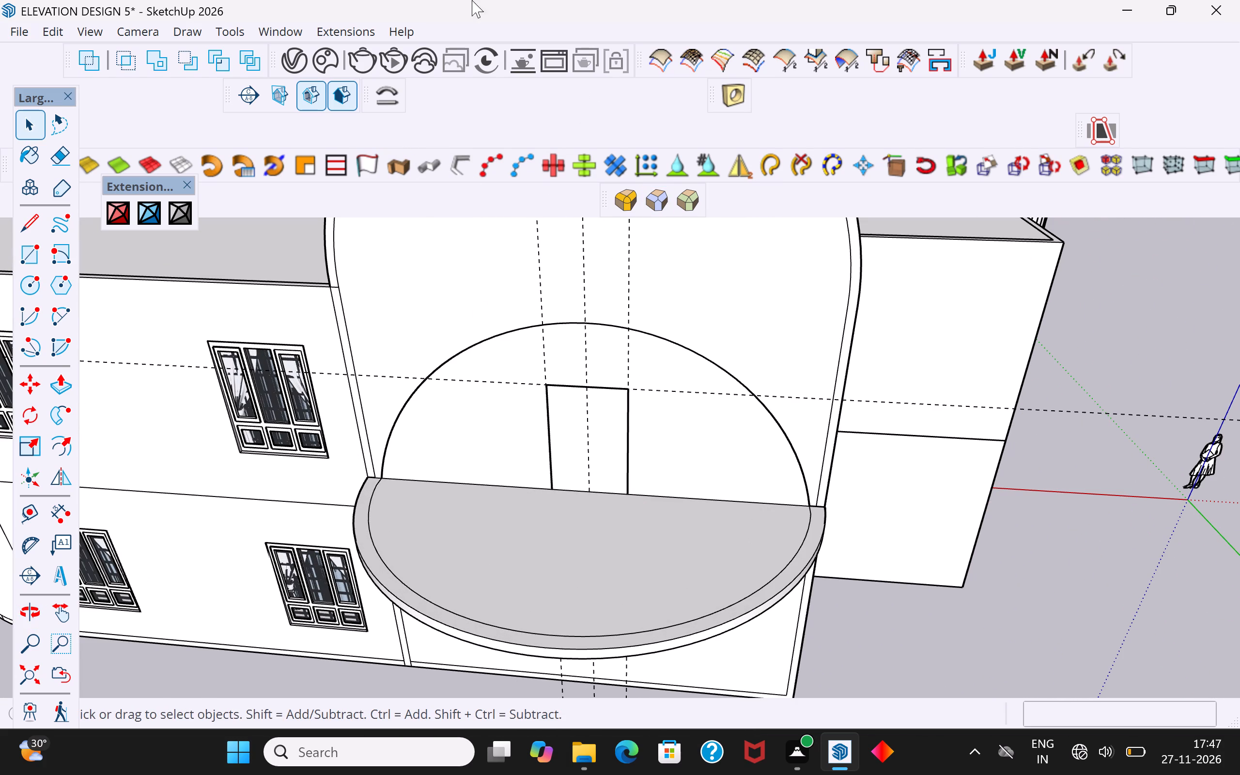
Display the 1001bit pro extension's tools.
right_click(780, 31)
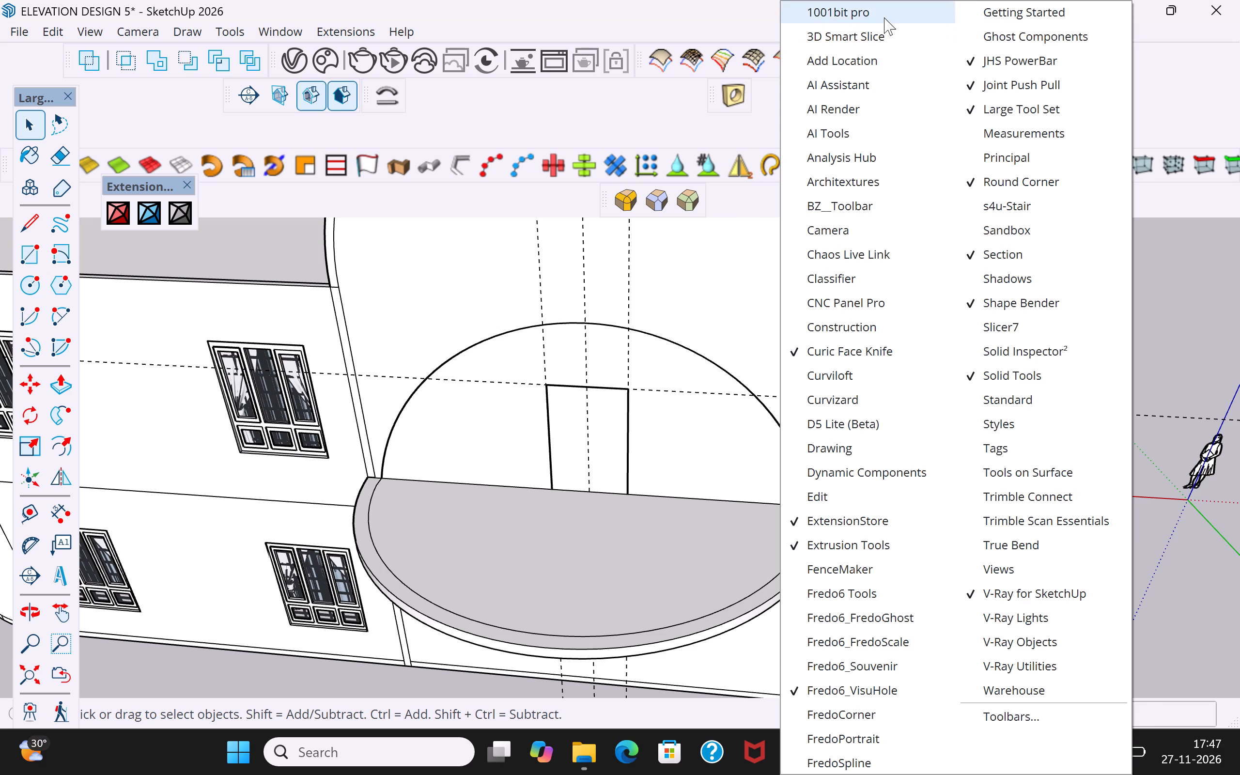
click(883, 16)
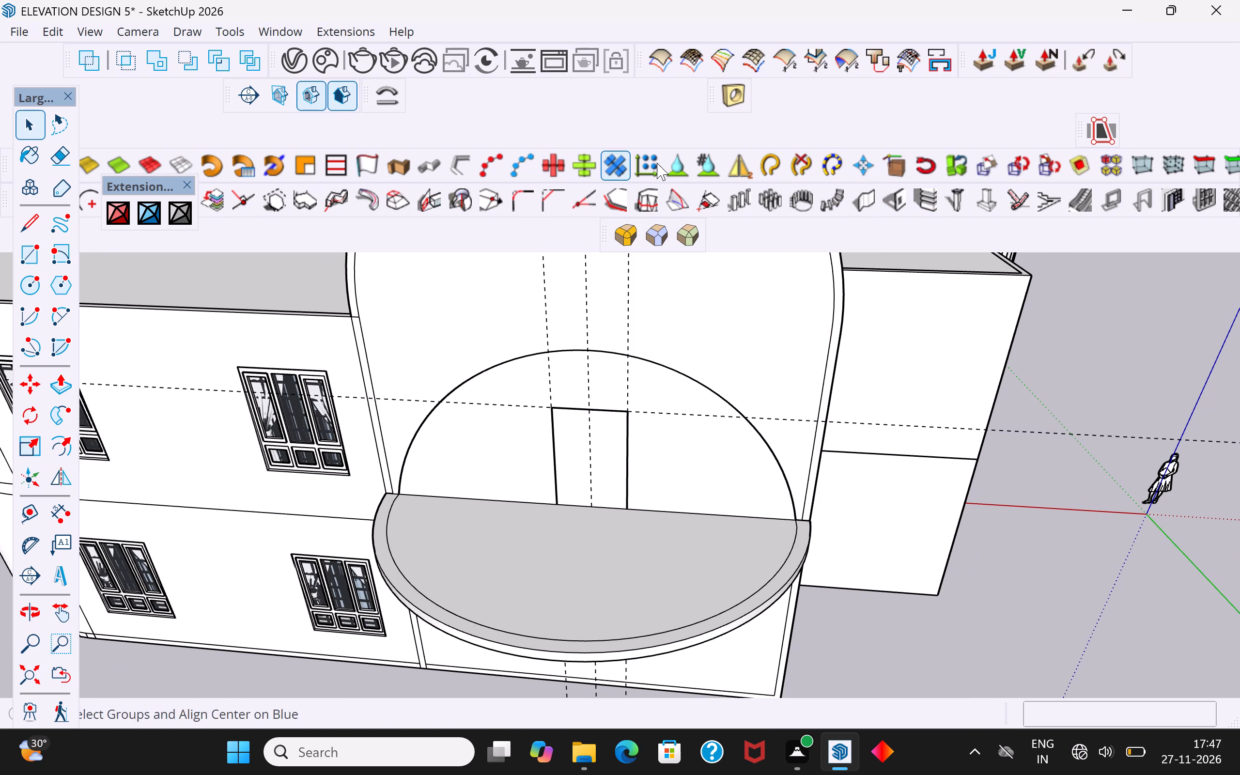
Set up a wall opening 3' wide and 6' high with the Create Wall Opening tool.
click(895, 198)
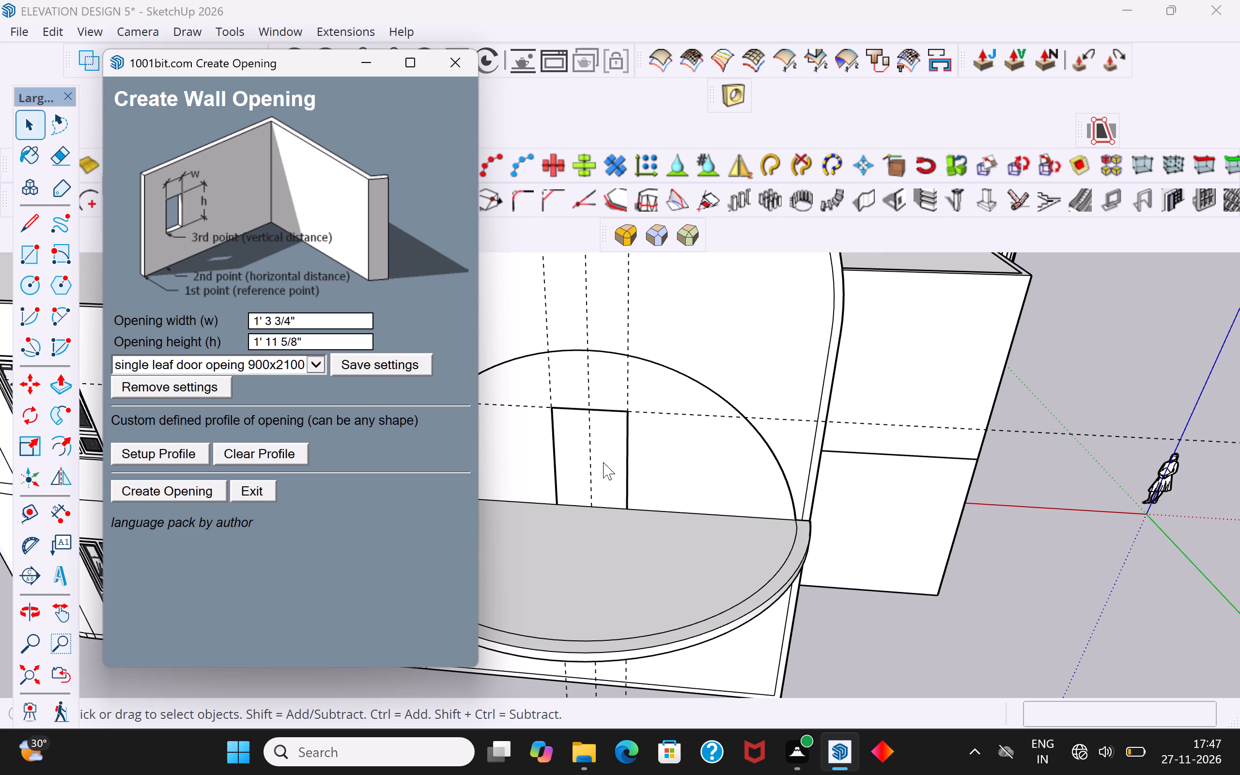
click(317, 323)
key(BackSpace)
text(6')
key(BackSpace)
key(shift+quotedbl)
click(317, 343)
key(BackSpace)
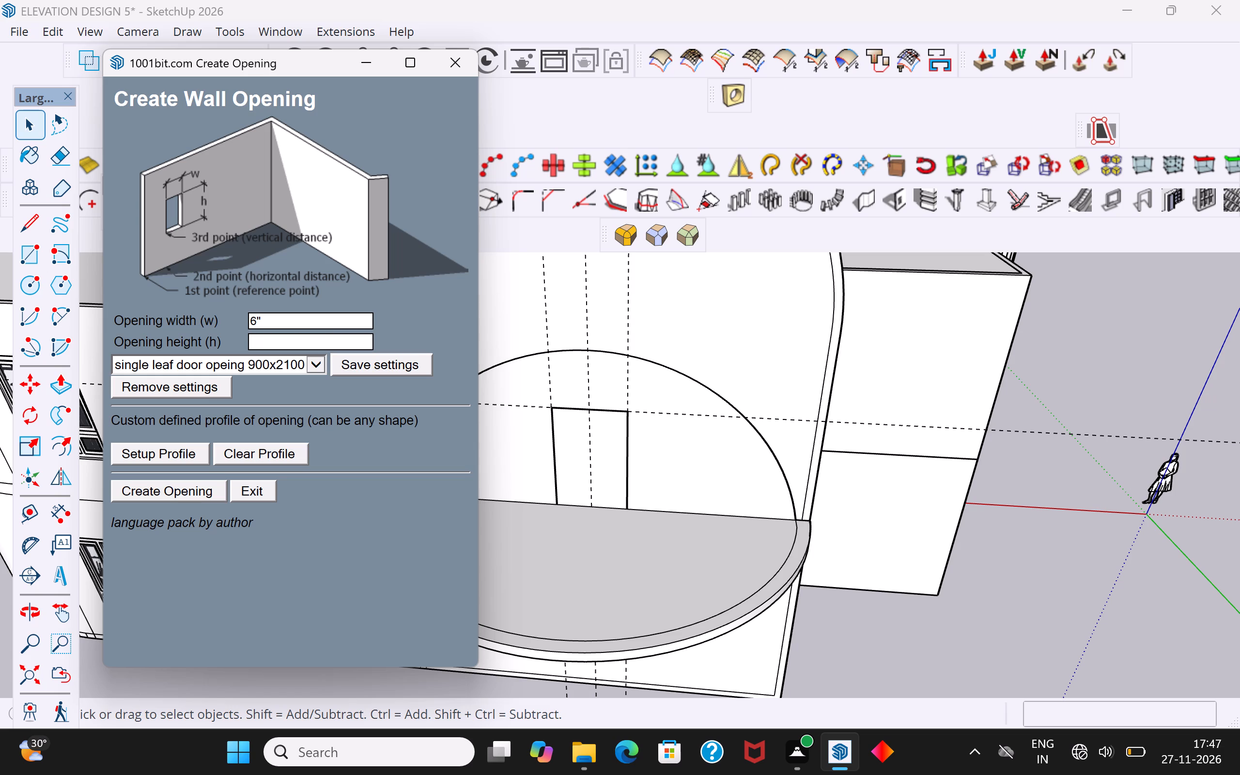
key(BackSpace)
click(292, 322)
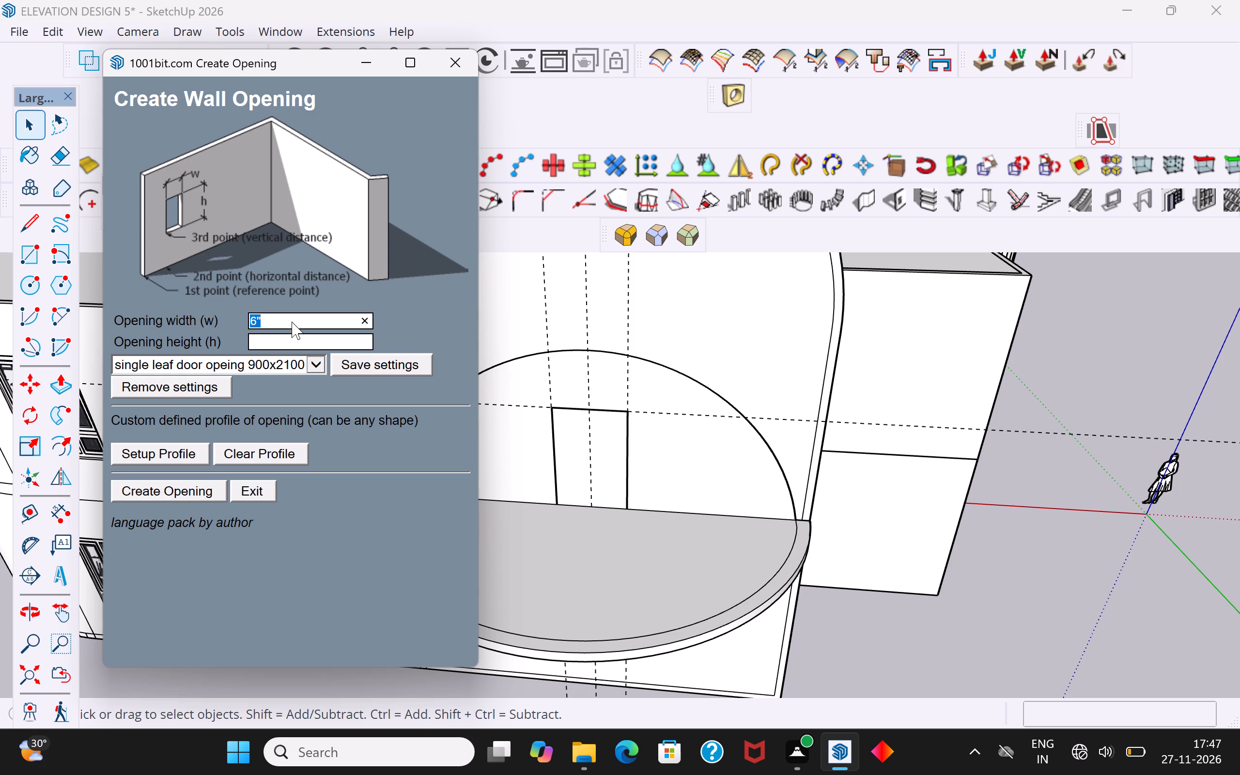
click(294, 320)
click(294, 320)
click(302, 322)
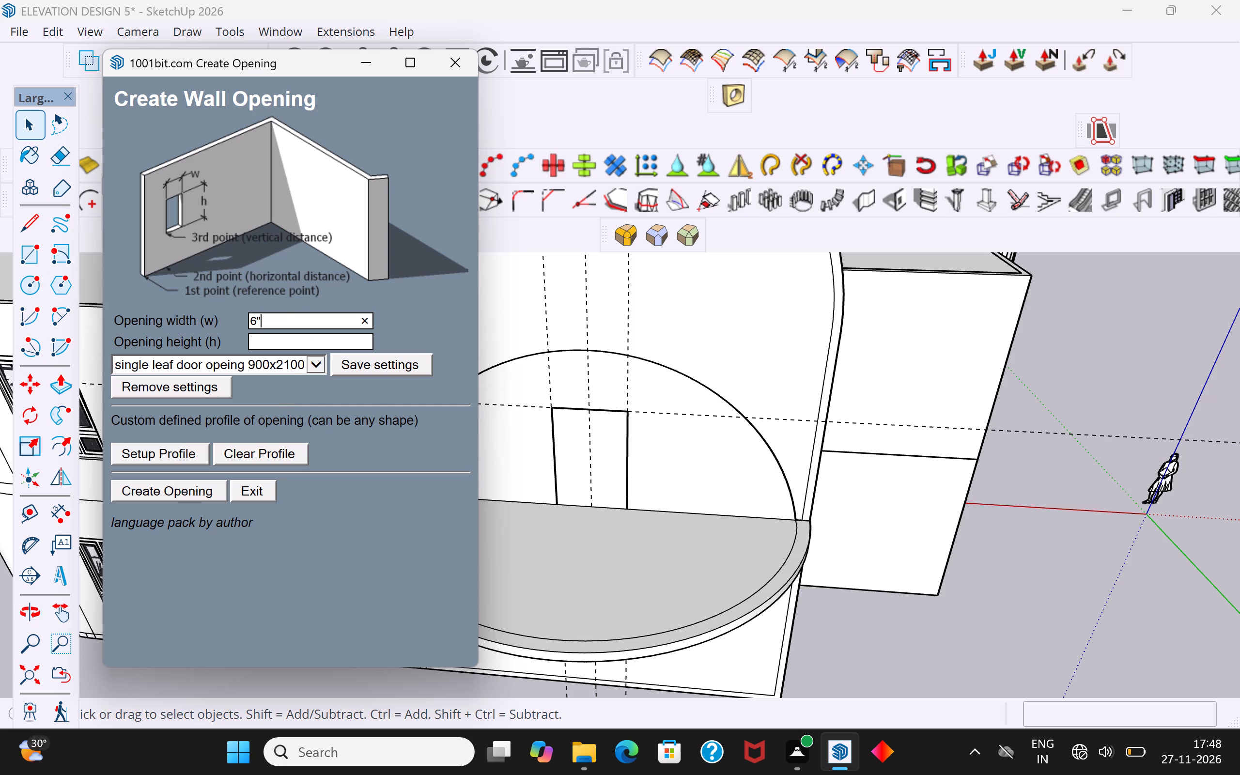
click(302, 322)
key(BackSpace)
key(BackSpace)
text(3')
click(302, 340)
text(6')
key(Return)
Place the 3' by 6' wall opening inside the door outline on the arched wall, at the balcony floor line.
drag(187, 491, 186, 495)
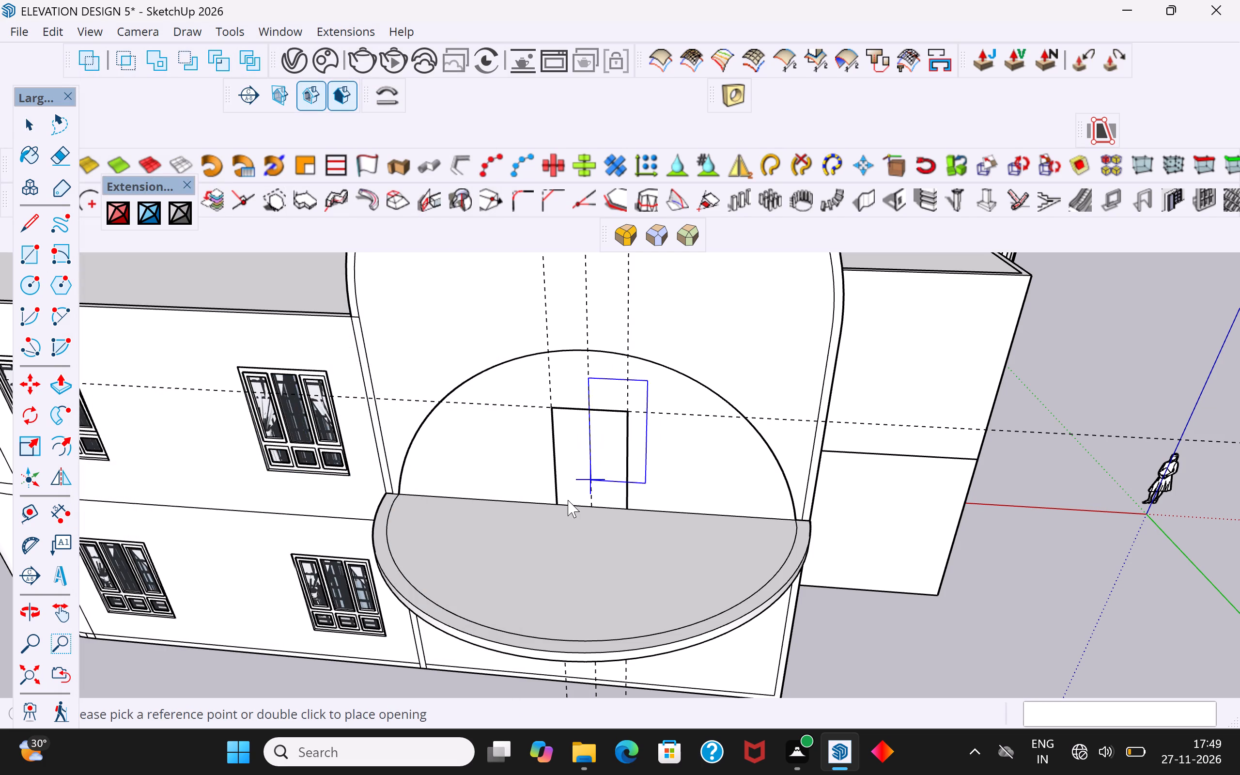
scroll(559, 491, up, 5)
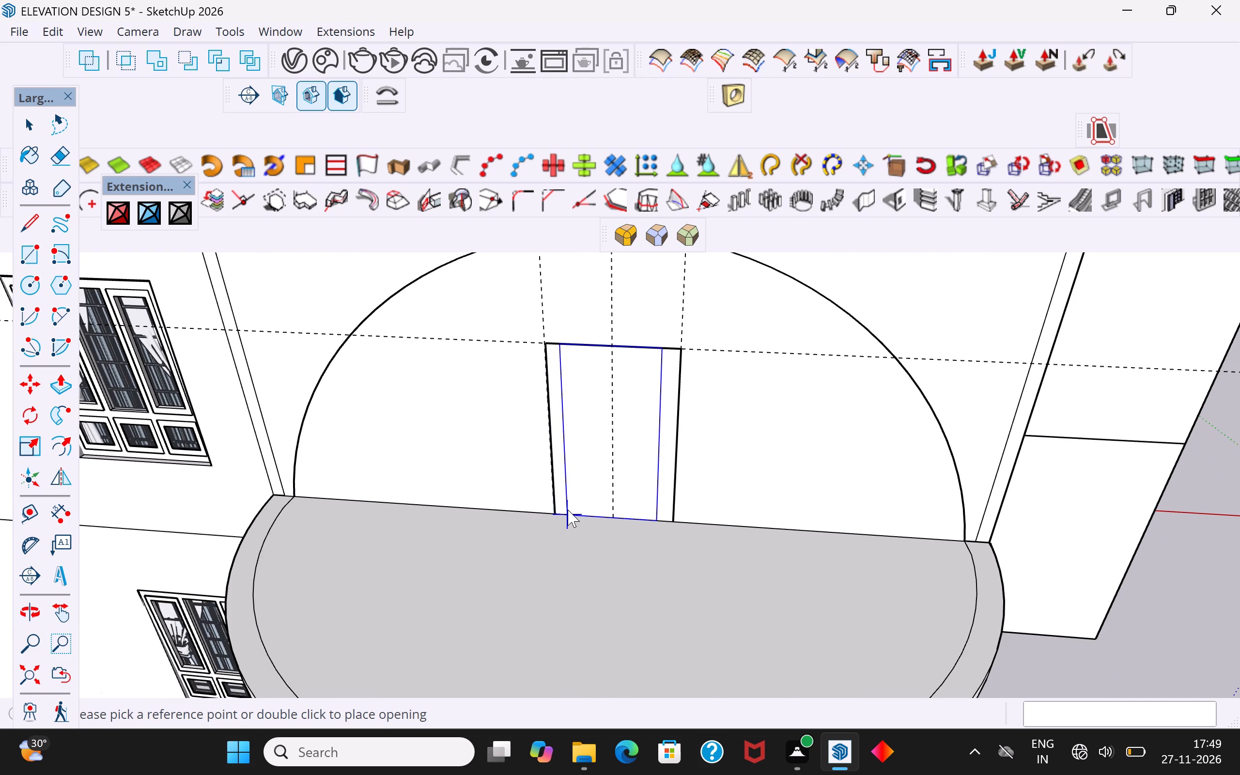
triple_click(568, 510)
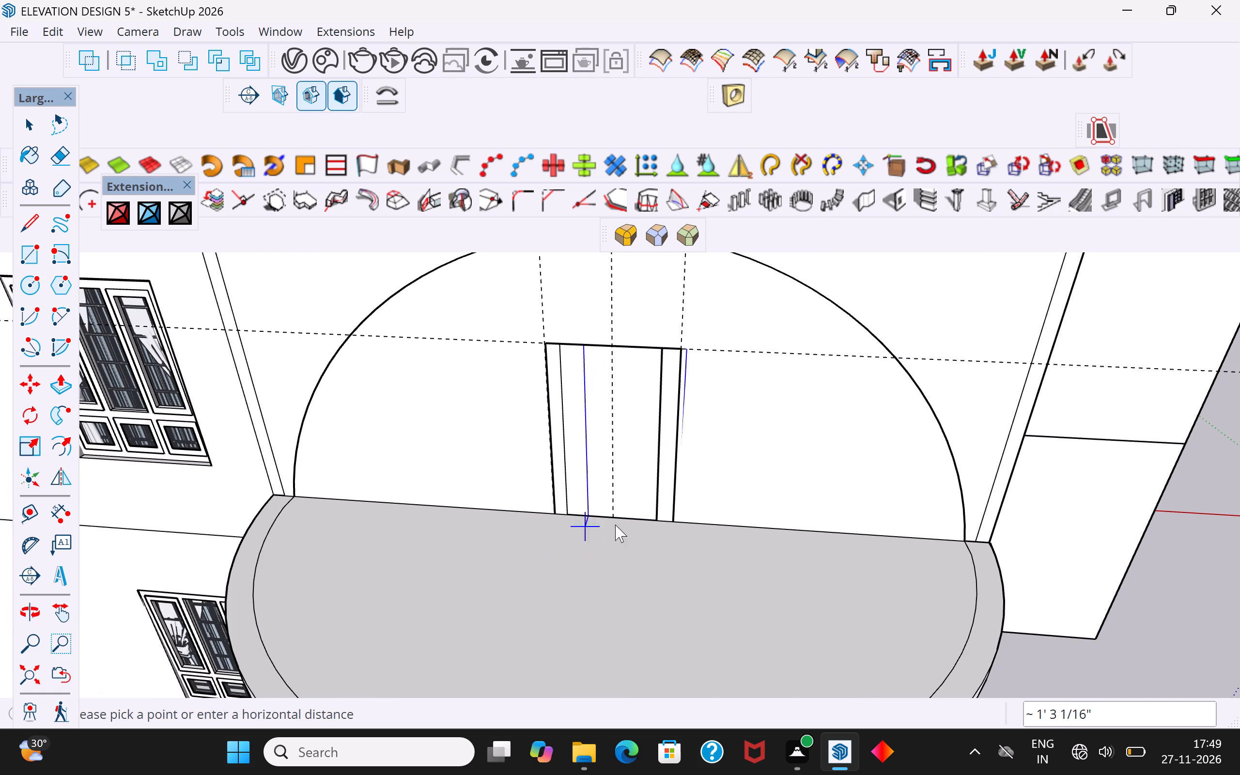
click(31, 125)
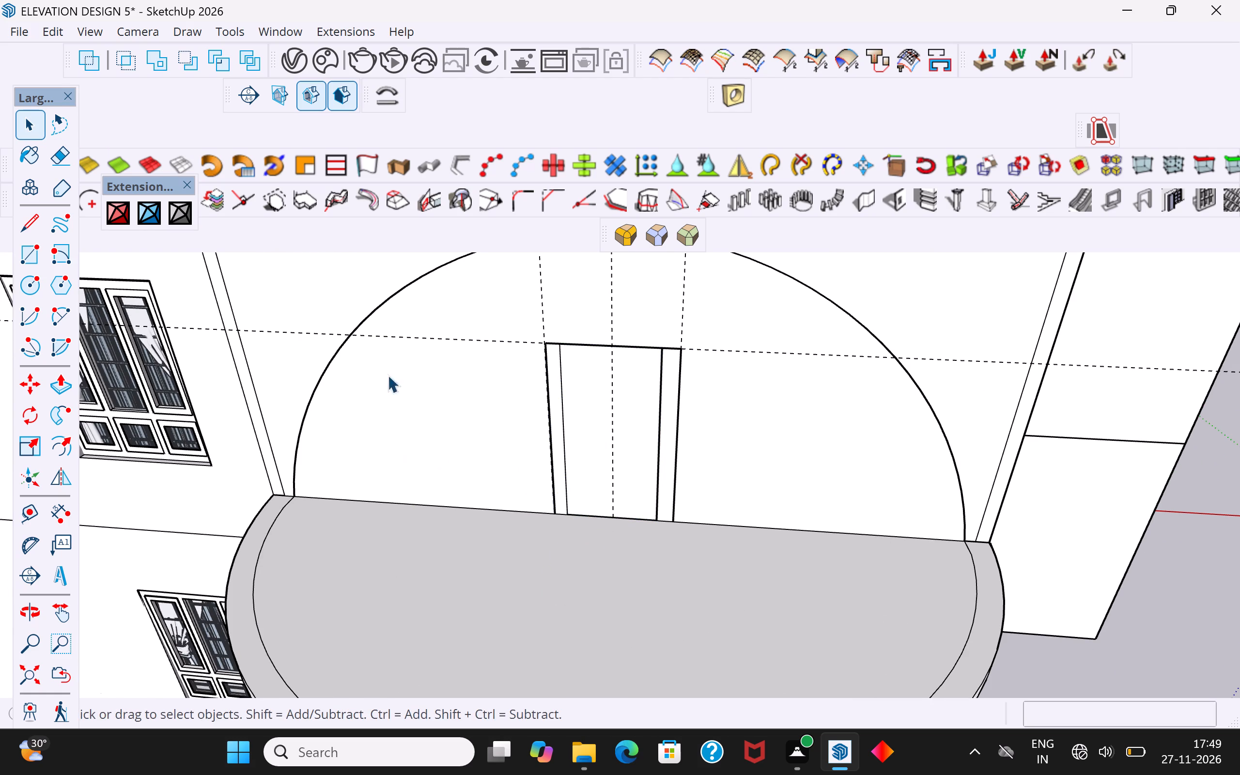
Delete the front face inside the placed opening and check the face recessed behind it.
click(588, 436)
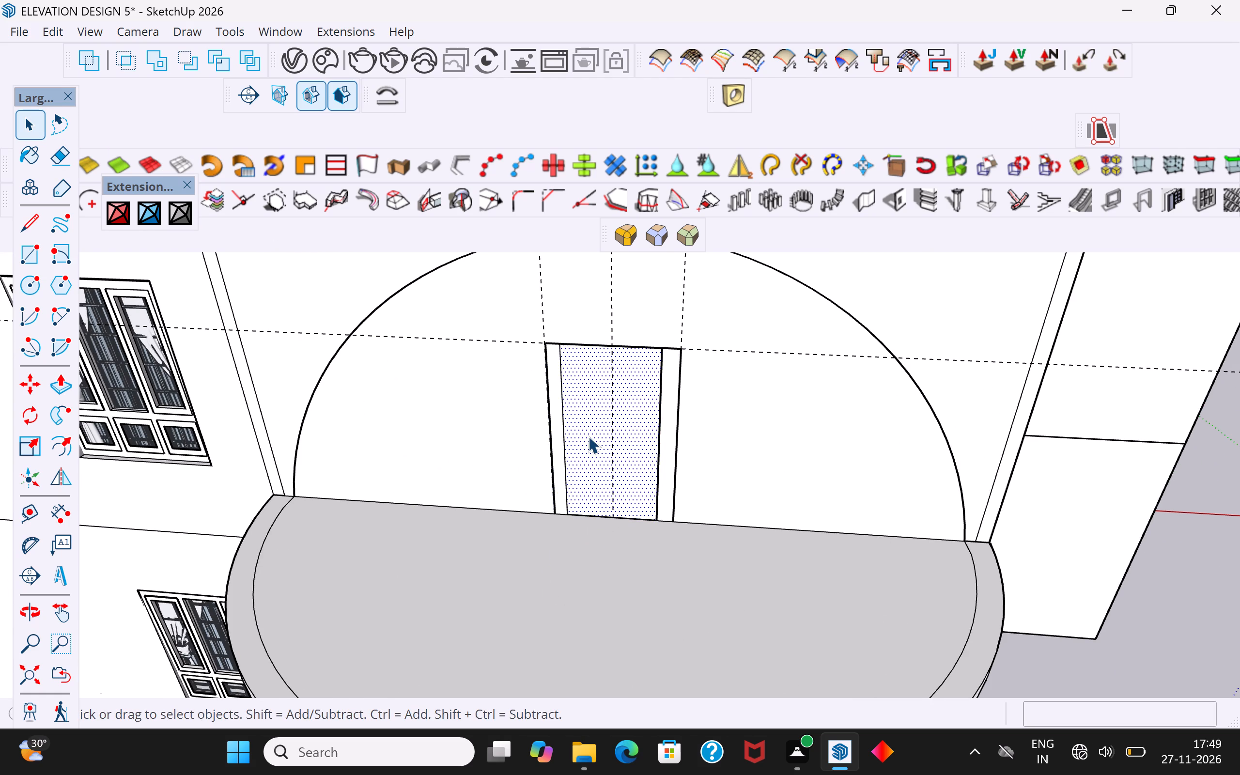
key(Delete)
click(597, 437)
middle_drag(623, 466, 561, 329)
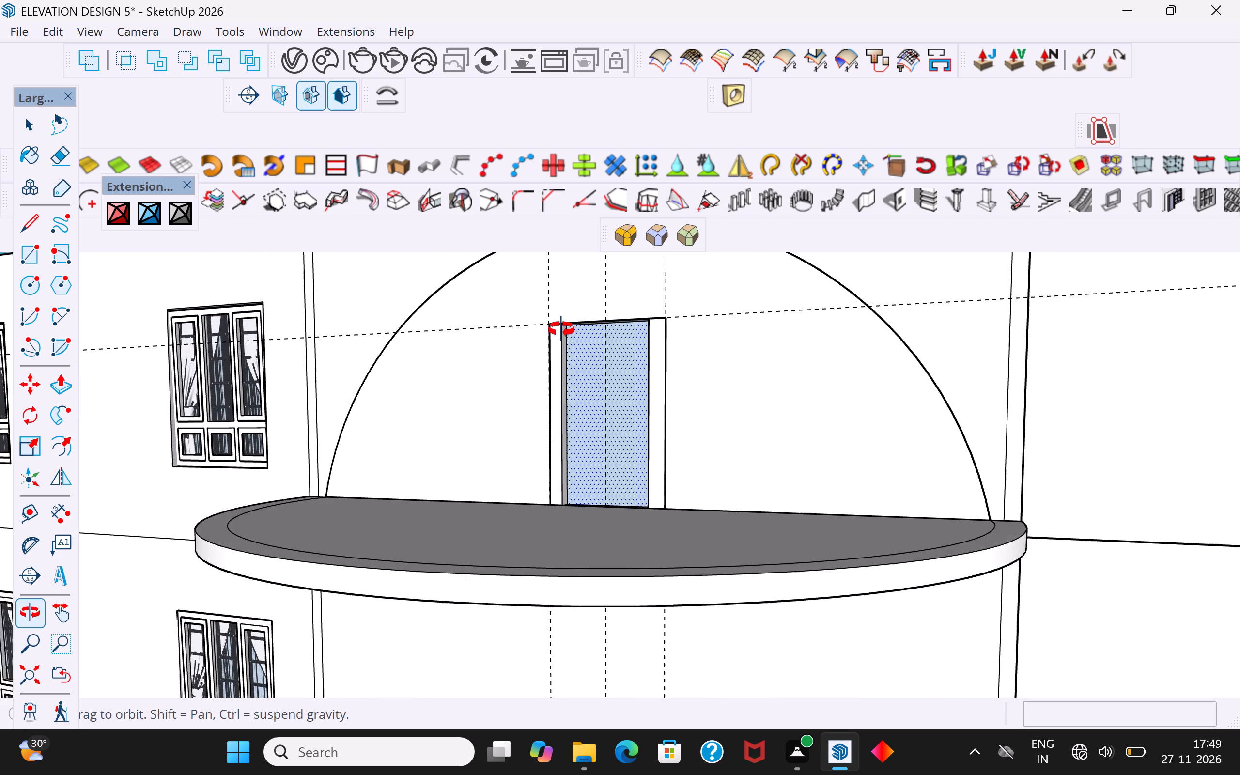
middle_drag(561, 329, 546, 361)
scroll(589, 387, up, 4)
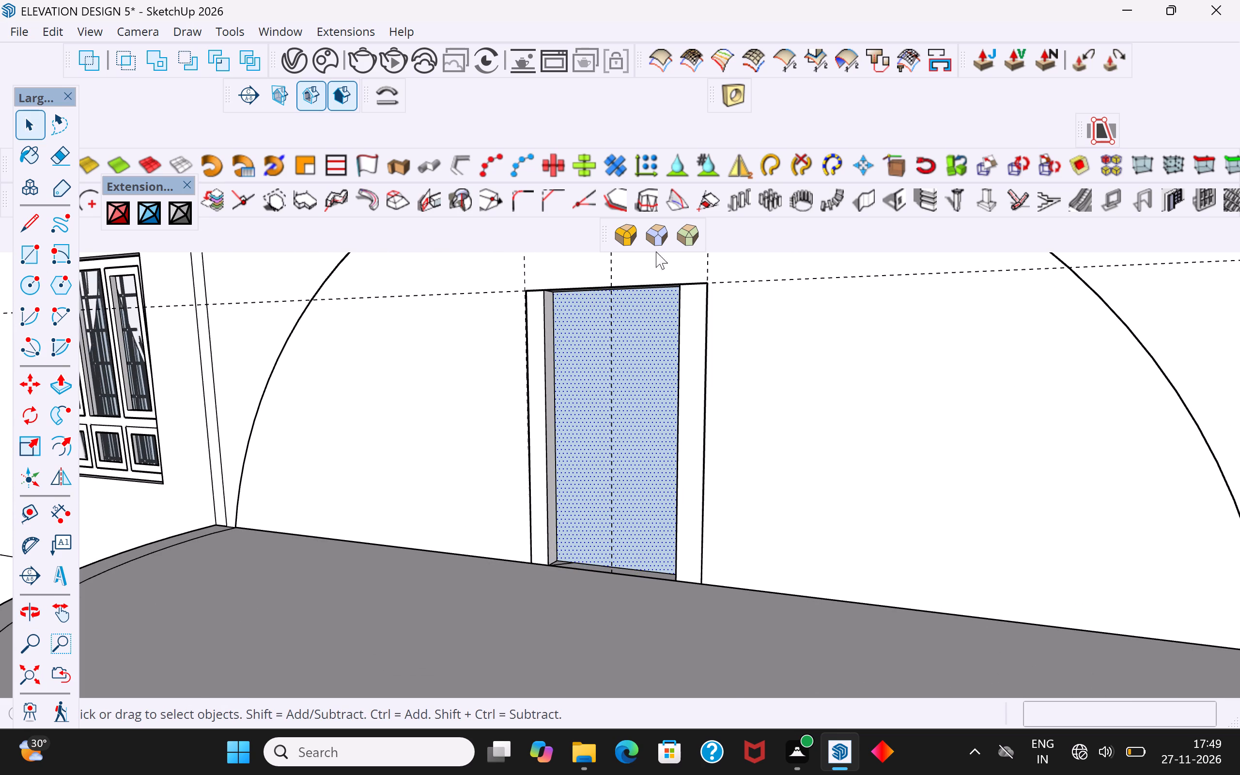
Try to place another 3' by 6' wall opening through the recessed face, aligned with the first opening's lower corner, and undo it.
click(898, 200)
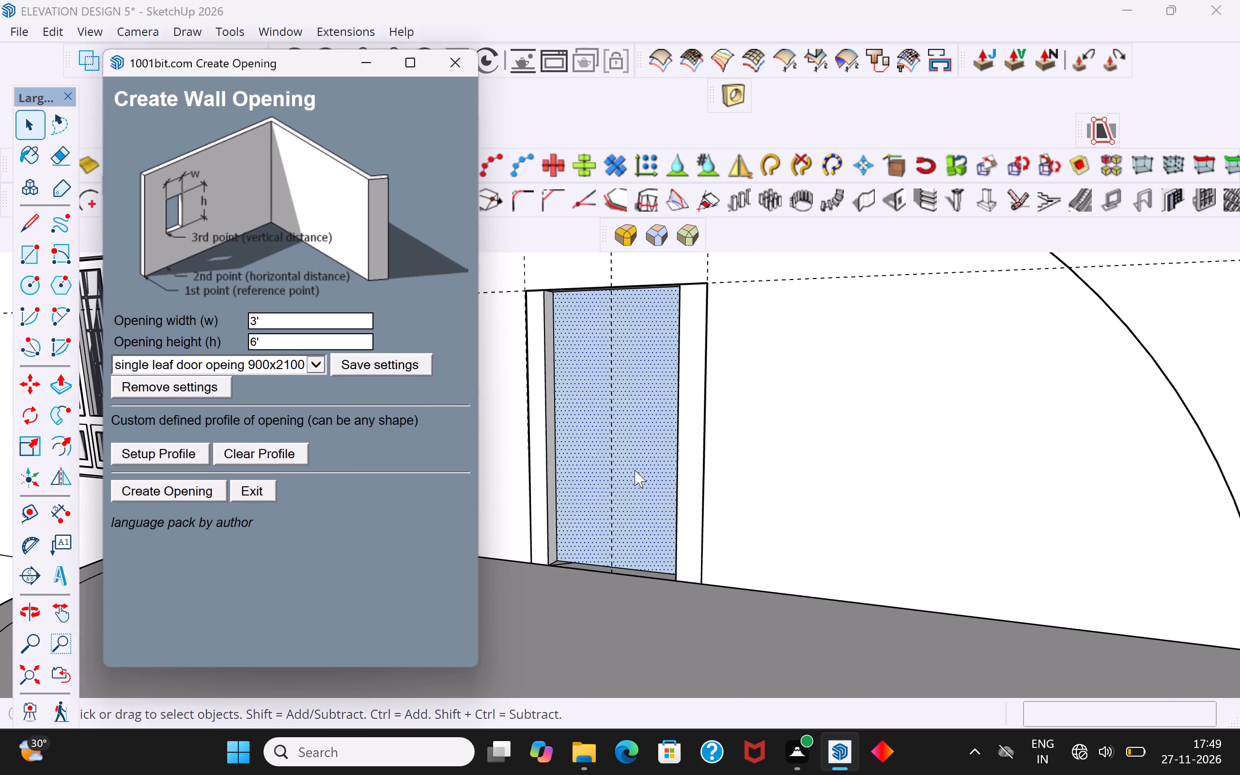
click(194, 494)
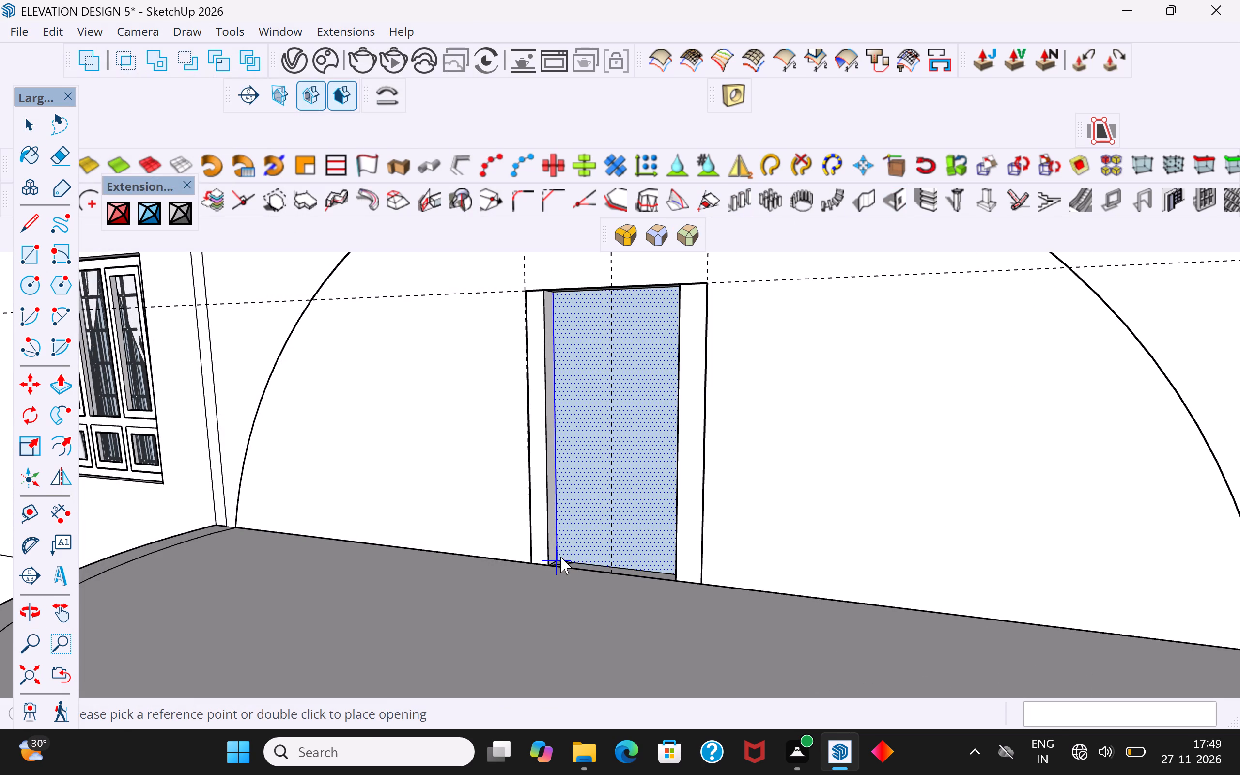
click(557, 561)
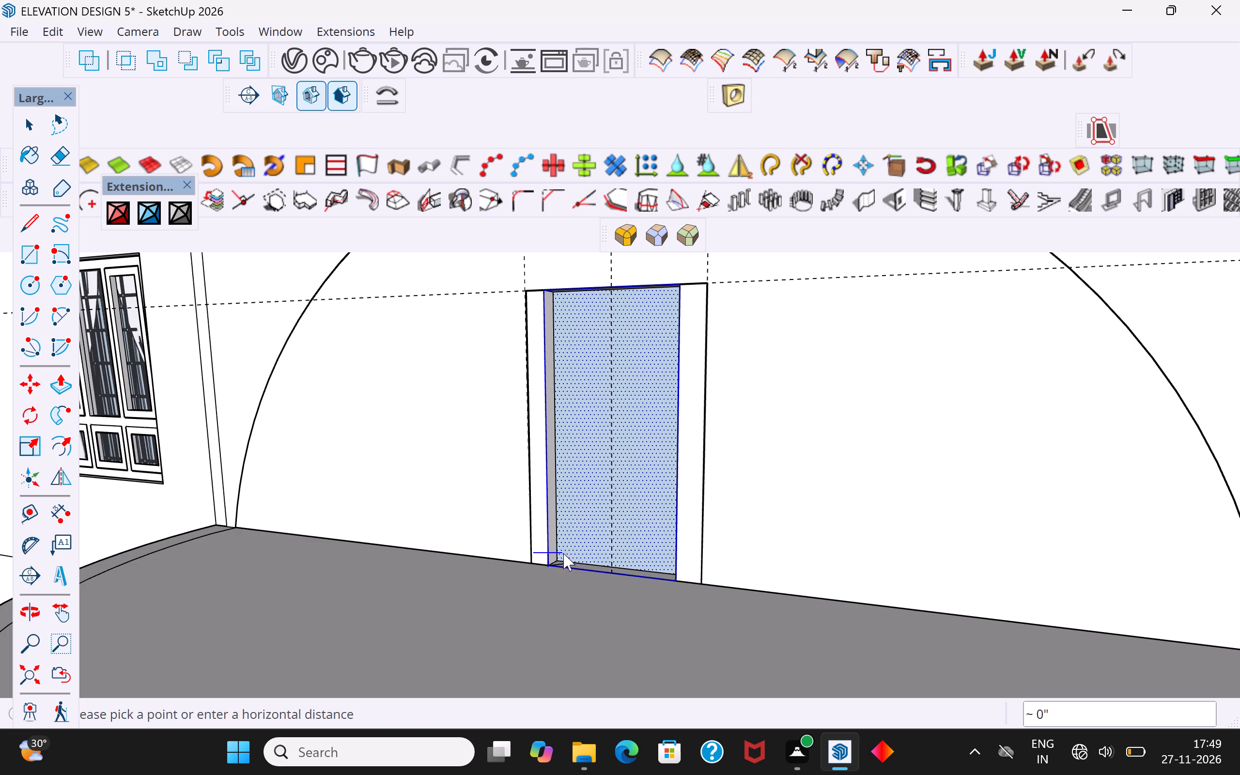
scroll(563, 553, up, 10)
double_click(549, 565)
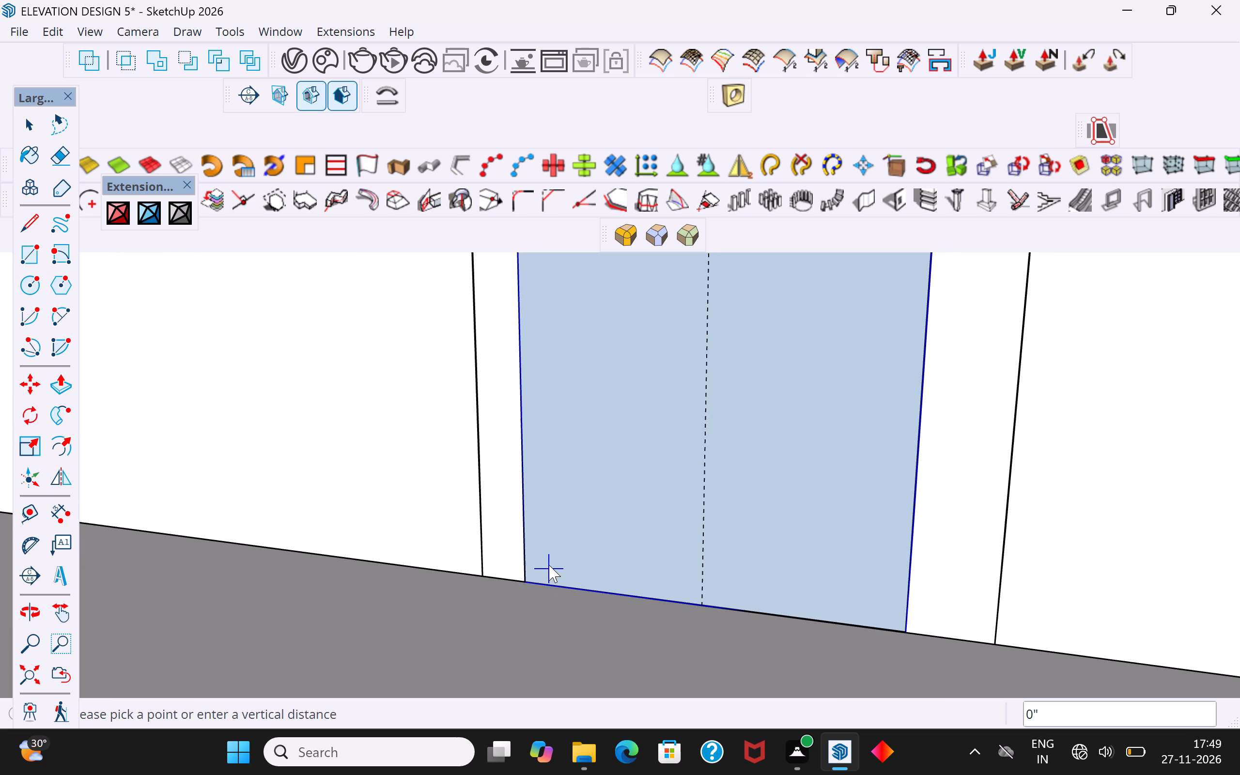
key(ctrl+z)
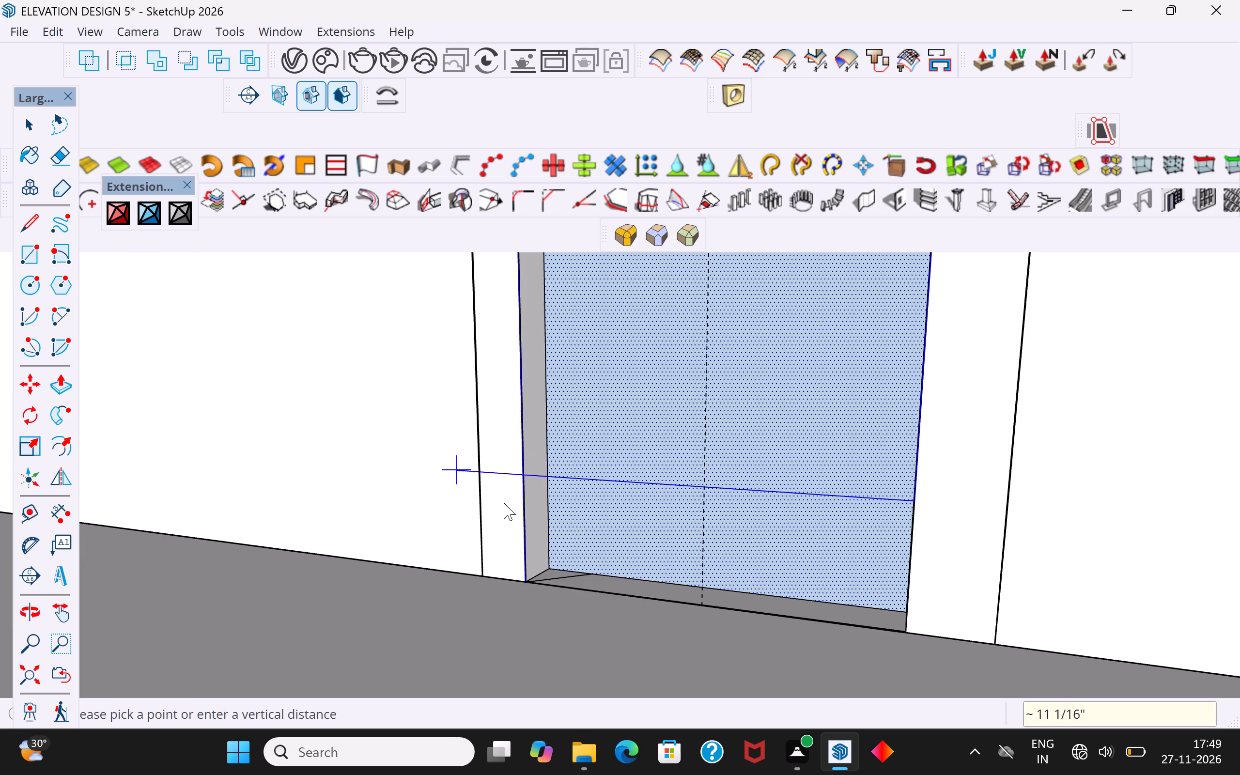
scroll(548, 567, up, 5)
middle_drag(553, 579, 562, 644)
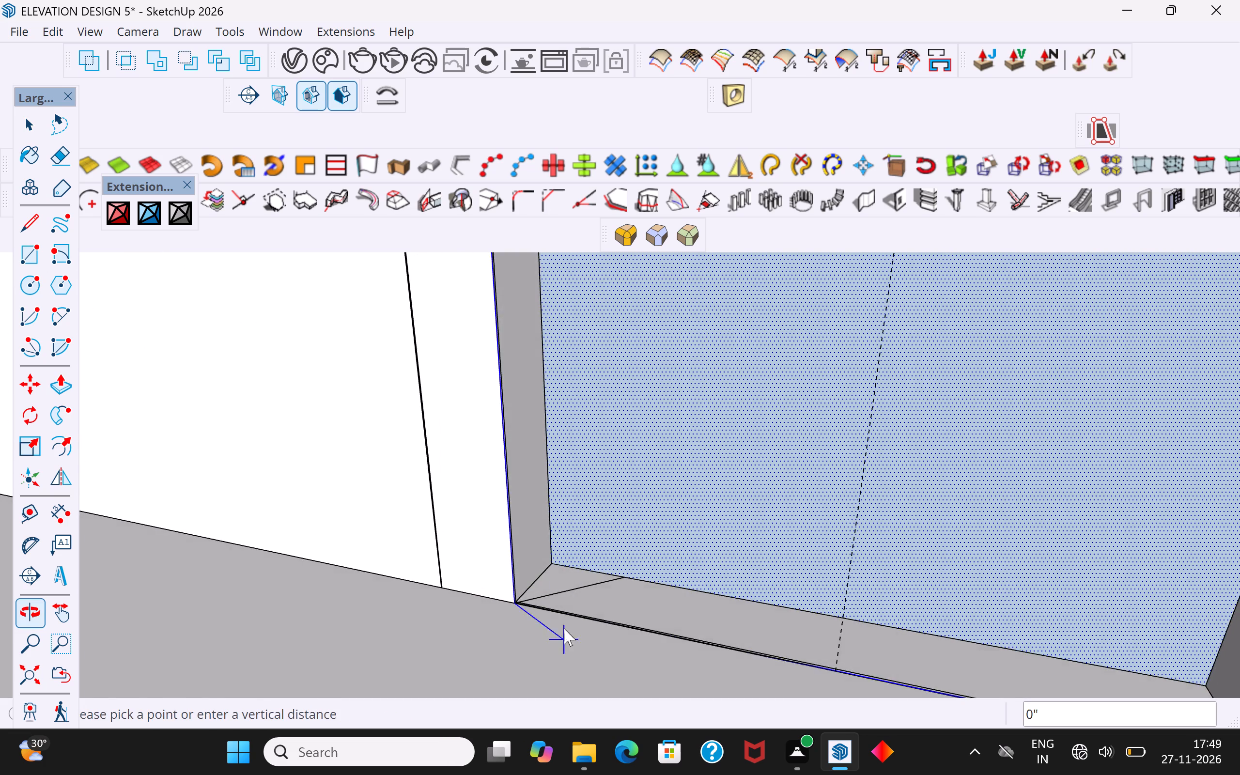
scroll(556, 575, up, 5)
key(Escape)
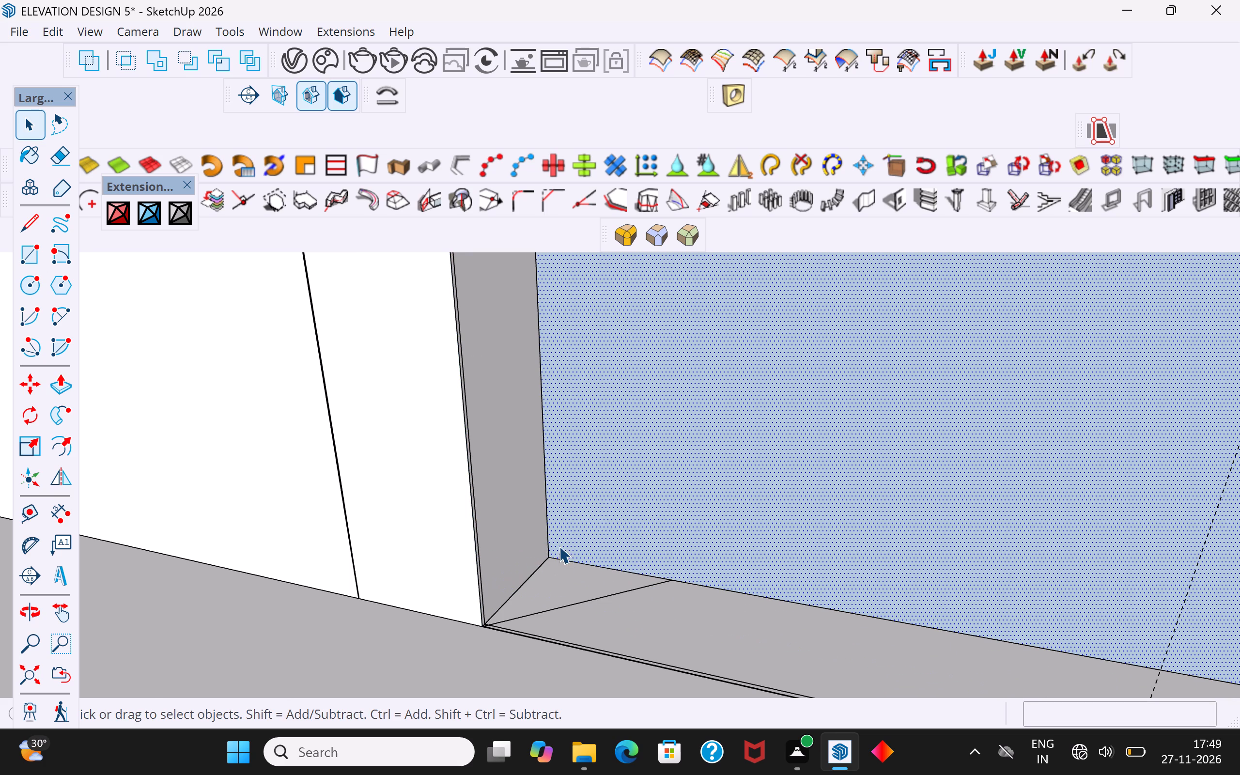
Examine the recessed face and the side and bottom reveals of the door opening from several angles.
scroll(521, 536, down, 11)
click(641, 521)
middle_drag(604, 541, 733, 583)
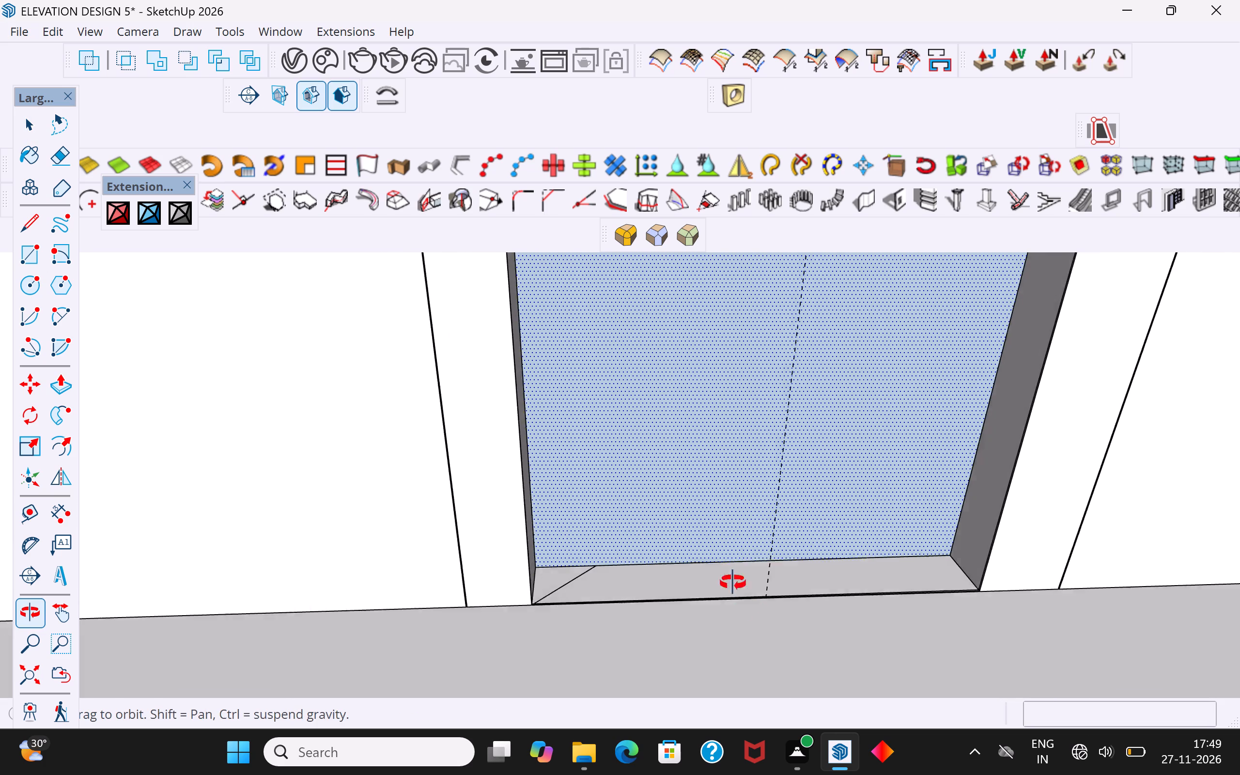
middle_drag(733, 583, 757, 643)
scroll(559, 464, down, 9)
middle_drag(515, 479, 983, 420)
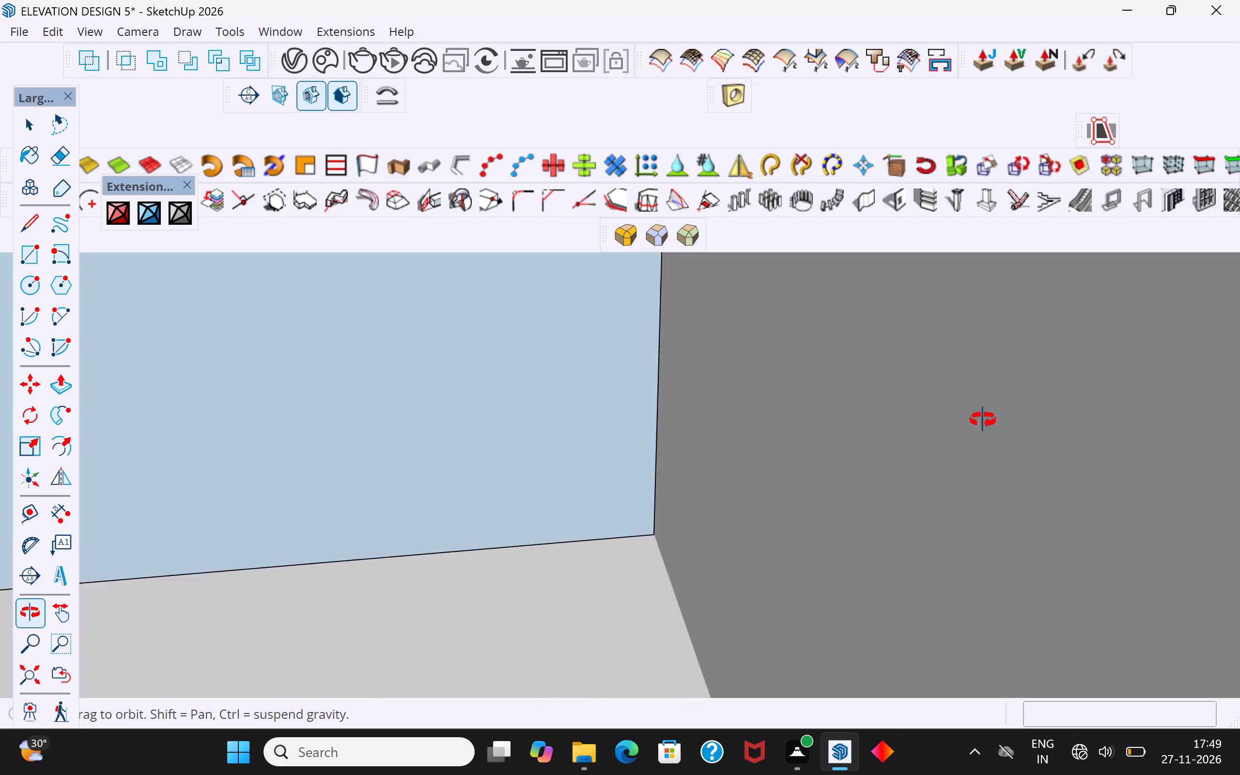
middle_drag(983, 420, 881, 430)
scroll(629, 417, down, 13)
middle_drag(736, 443, 682, 452)
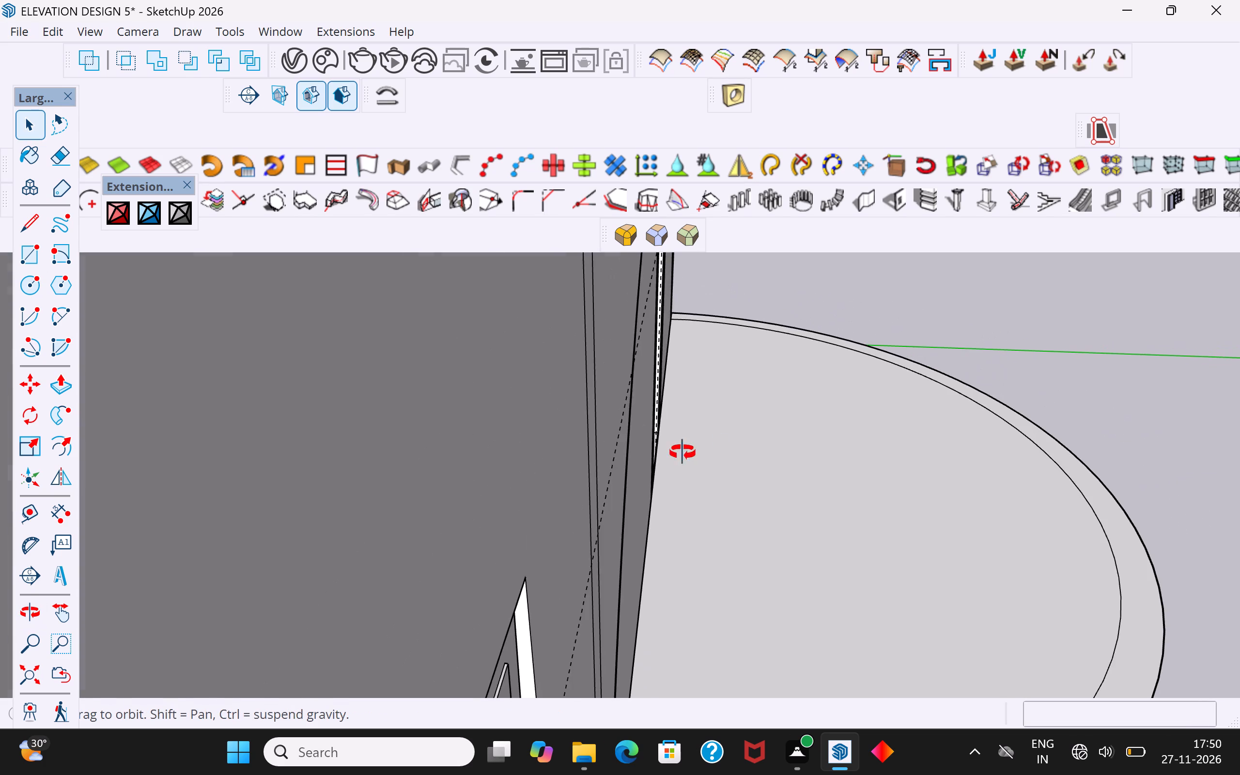
middle_drag(682, 452, 436, 481)
scroll(518, 511, down, 5)
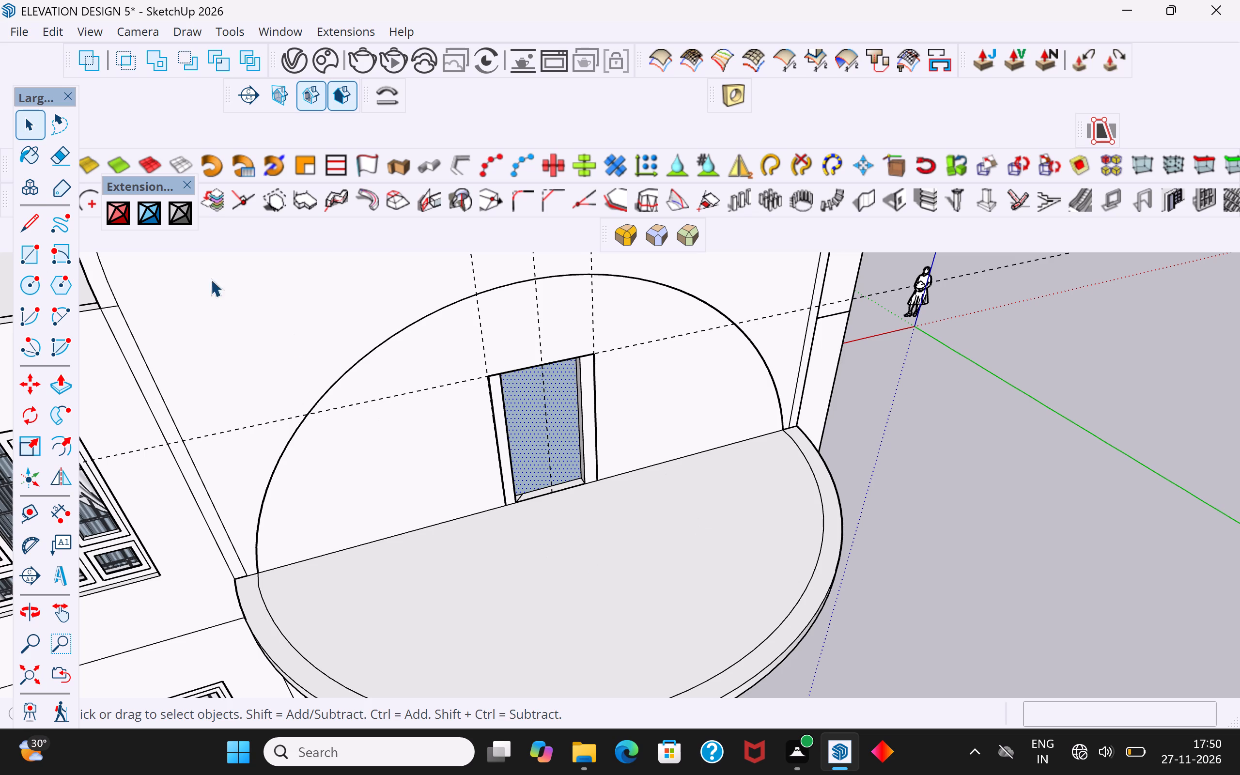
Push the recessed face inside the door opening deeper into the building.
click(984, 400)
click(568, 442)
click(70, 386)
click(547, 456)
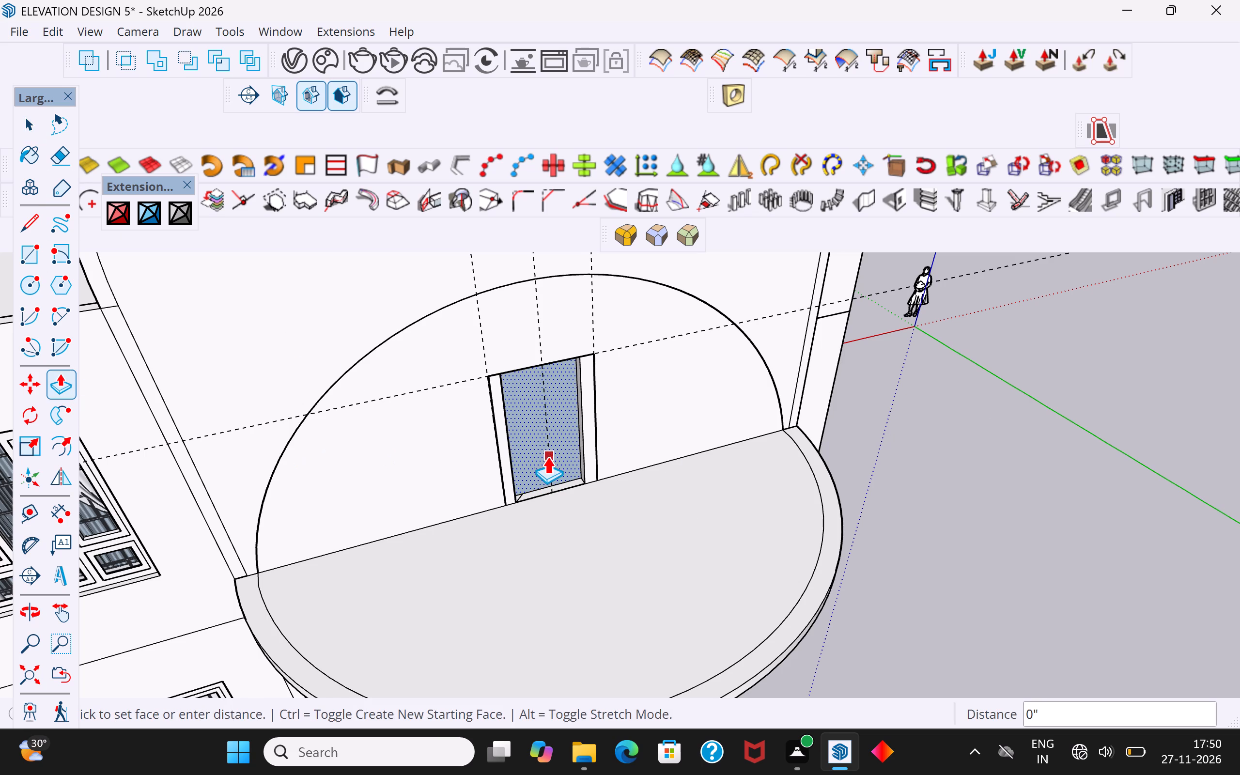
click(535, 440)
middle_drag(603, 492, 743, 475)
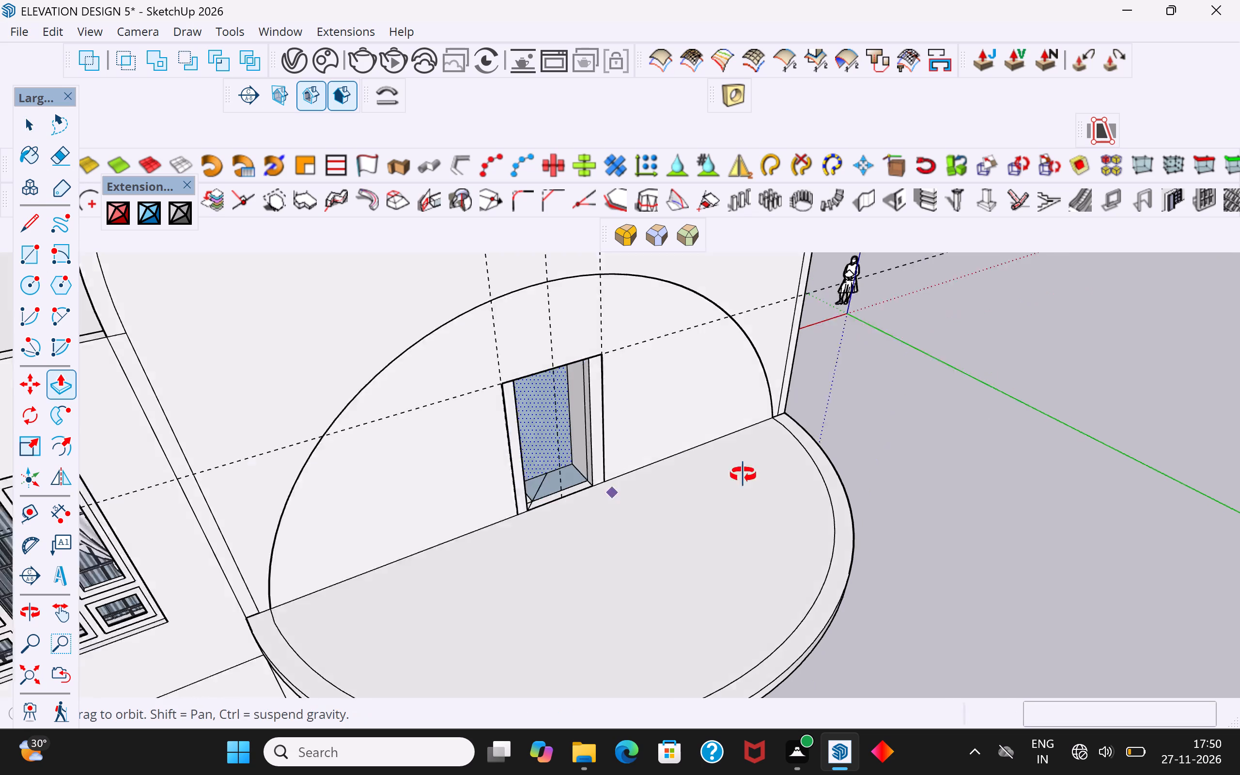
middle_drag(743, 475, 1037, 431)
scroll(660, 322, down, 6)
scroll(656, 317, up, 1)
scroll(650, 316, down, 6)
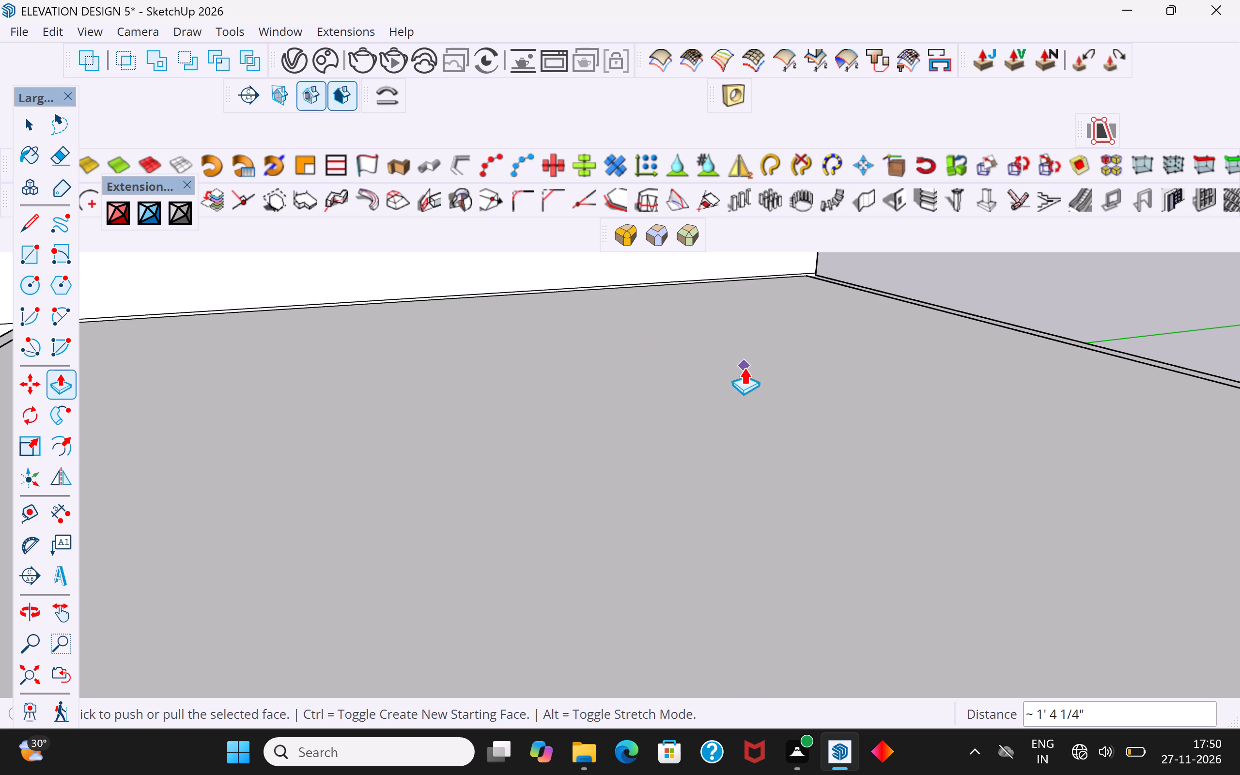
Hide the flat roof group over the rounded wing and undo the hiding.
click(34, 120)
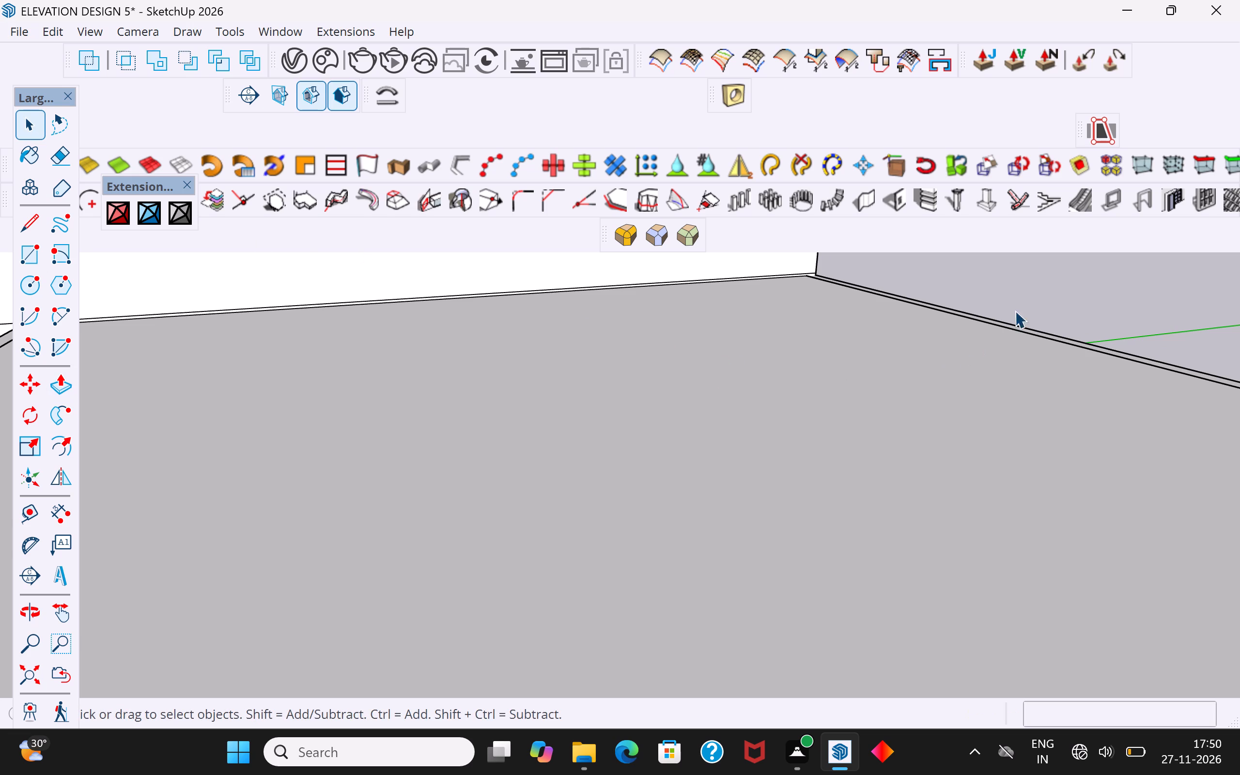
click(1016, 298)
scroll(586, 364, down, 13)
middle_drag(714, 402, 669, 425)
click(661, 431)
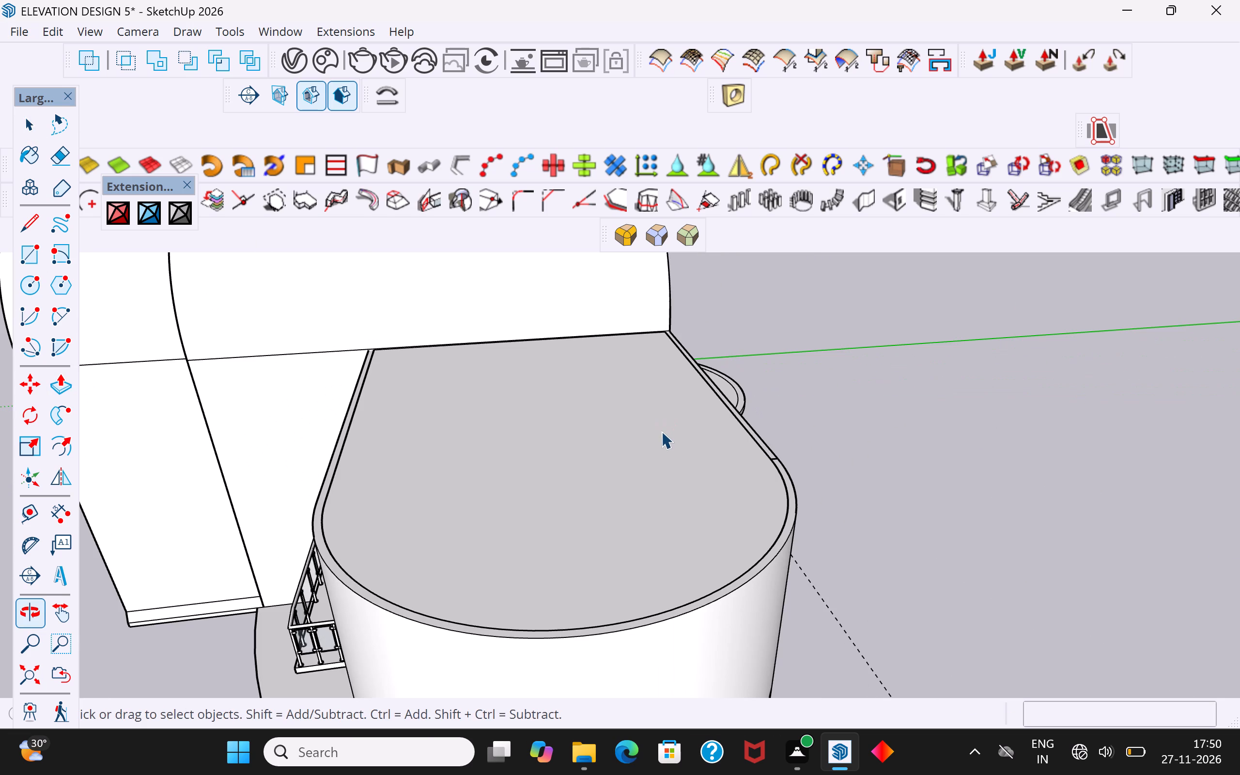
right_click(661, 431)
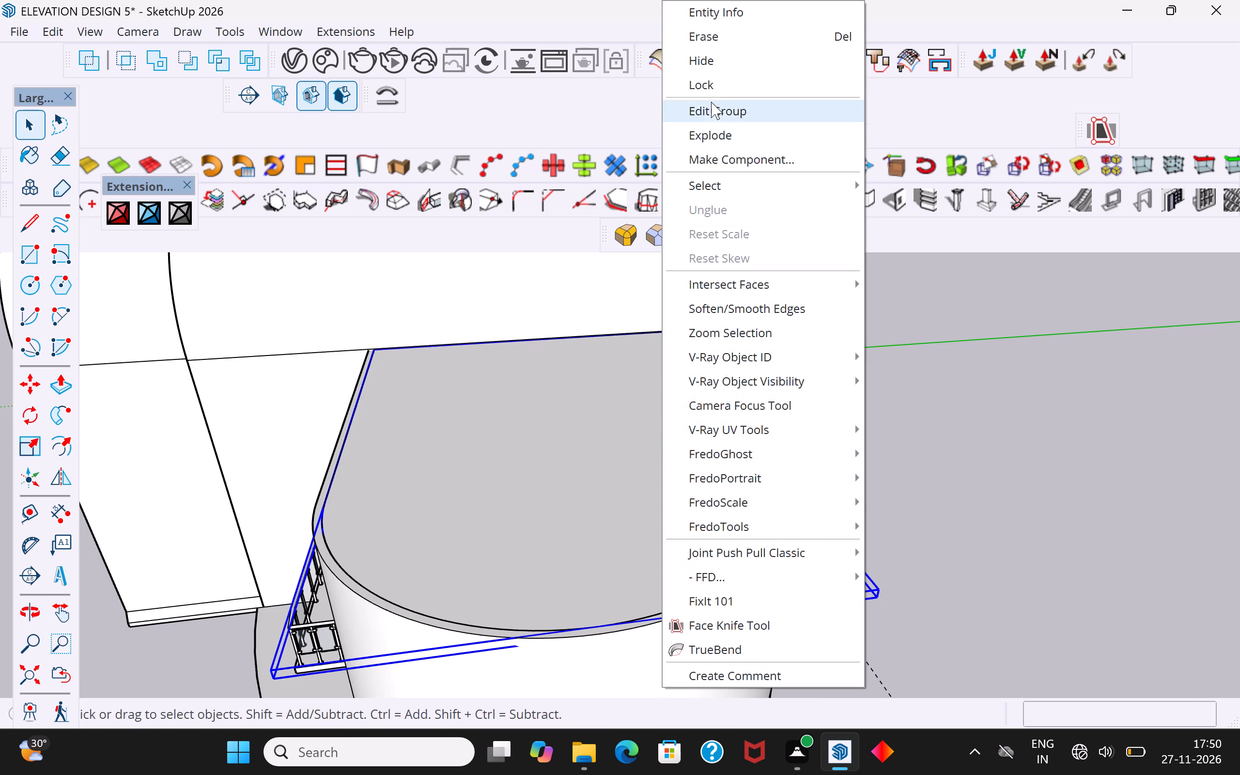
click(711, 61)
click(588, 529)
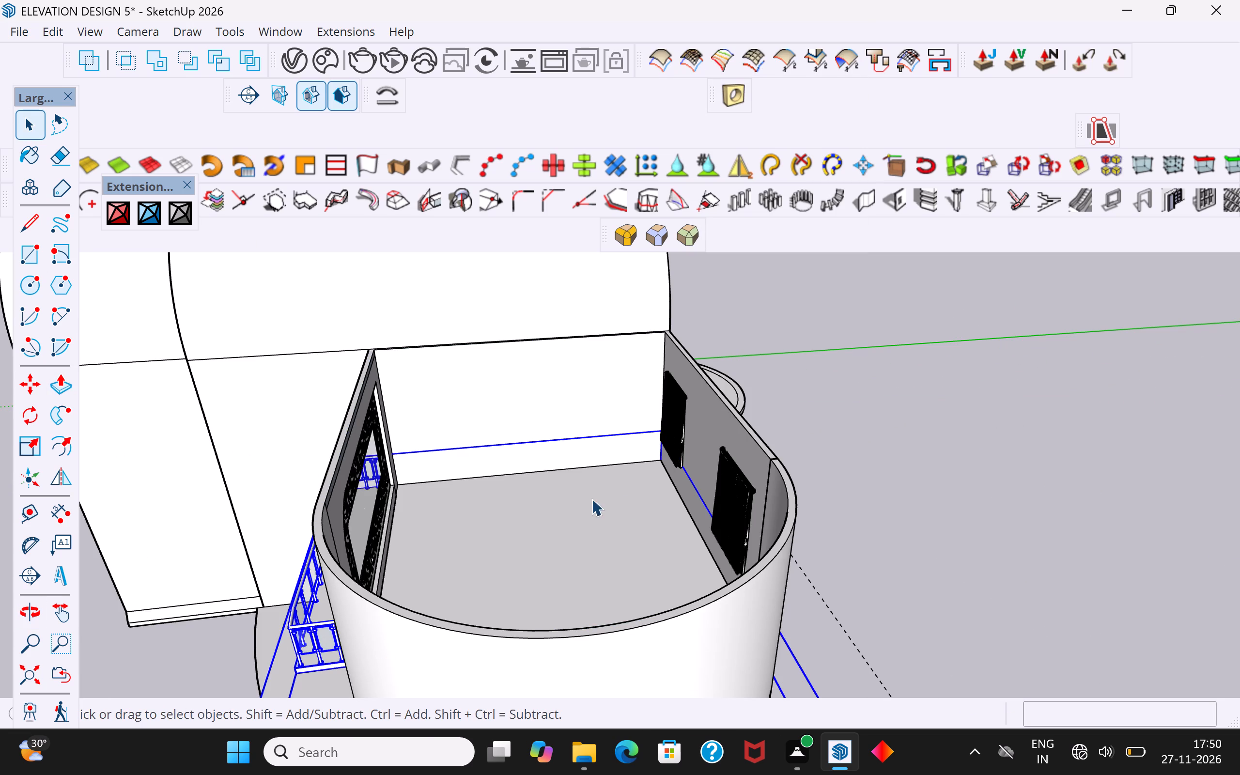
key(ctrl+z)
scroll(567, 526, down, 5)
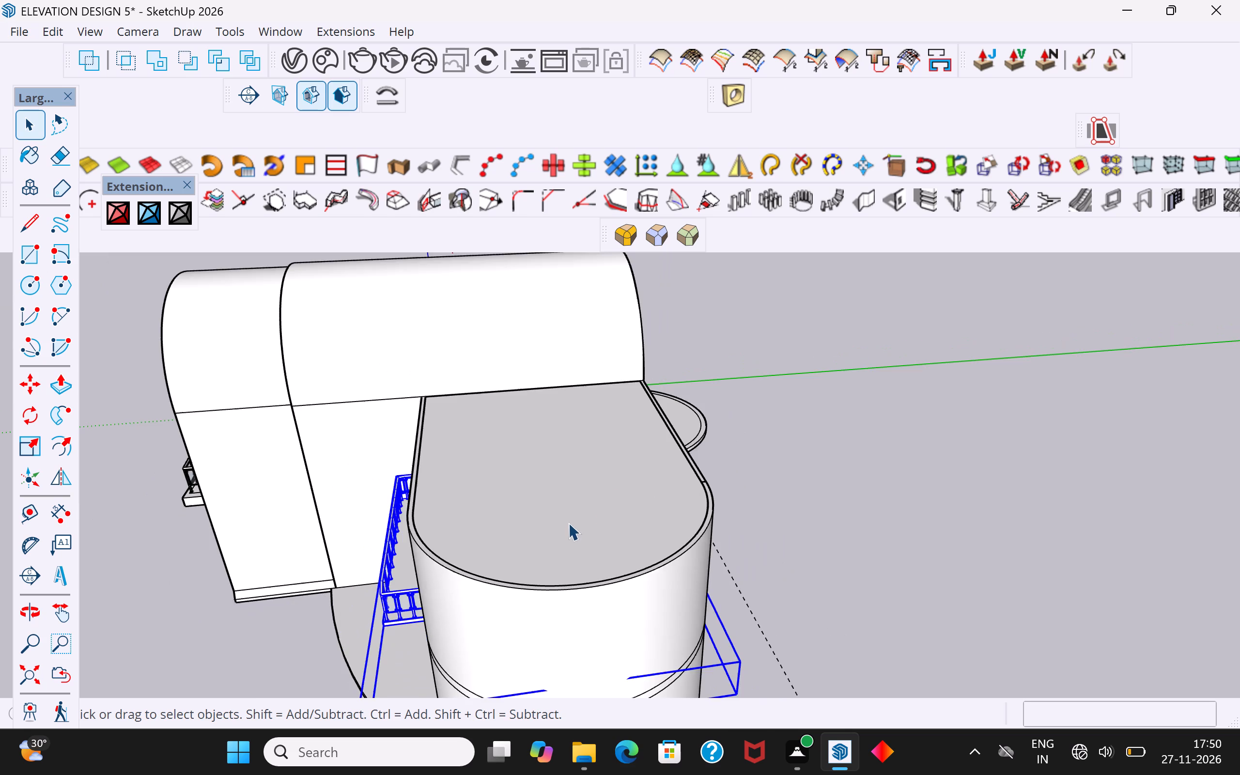
Hide the outer and inner curved faces of the vaulted roof to expose the room behind the arched wall.
middle_drag(777, 468, 571, 486)
click(616, 313)
right_click(616, 313)
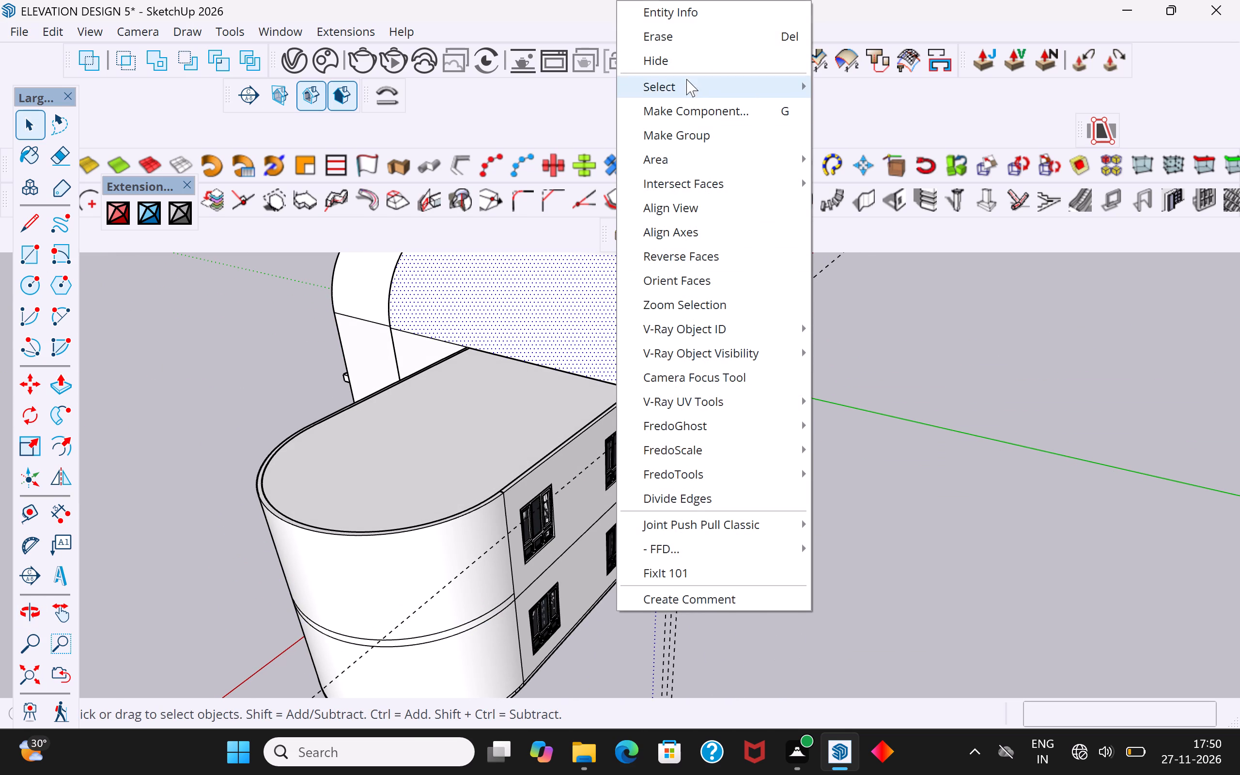
click(686, 63)
click(620, 347)
right_click(620, 347)
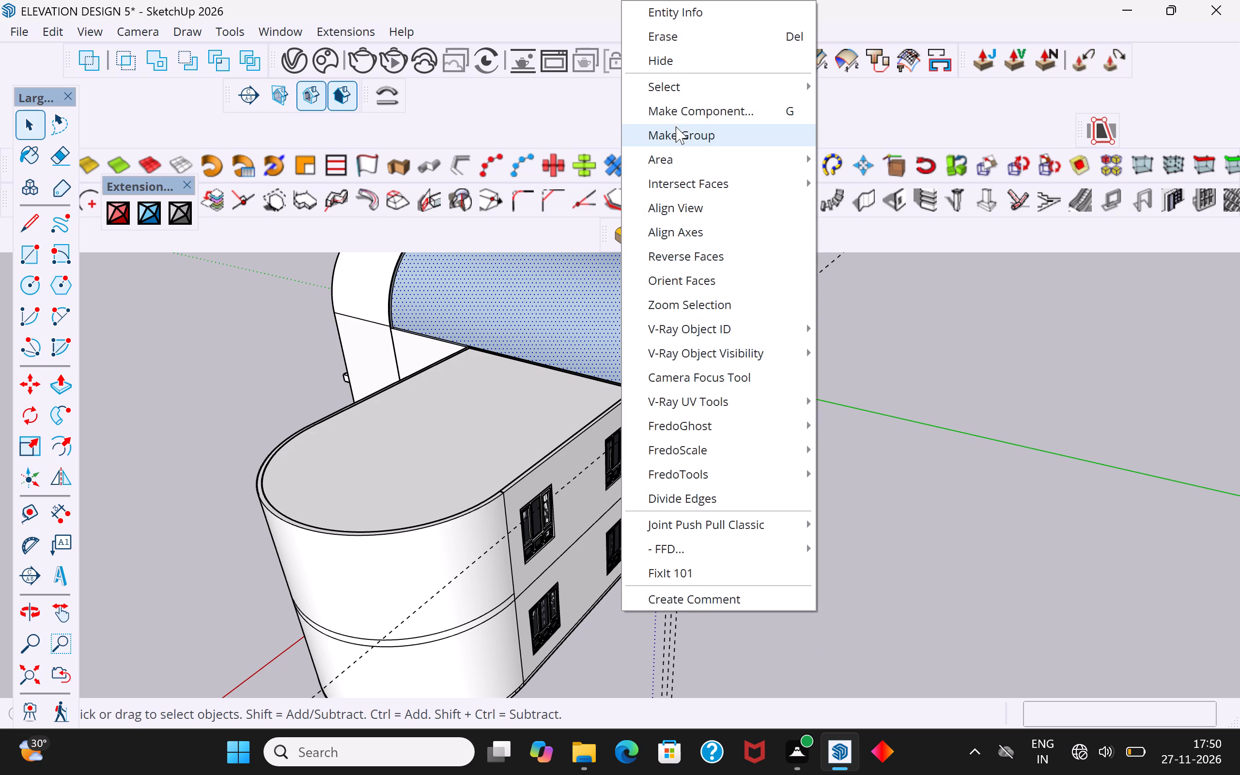
click(679, 62)
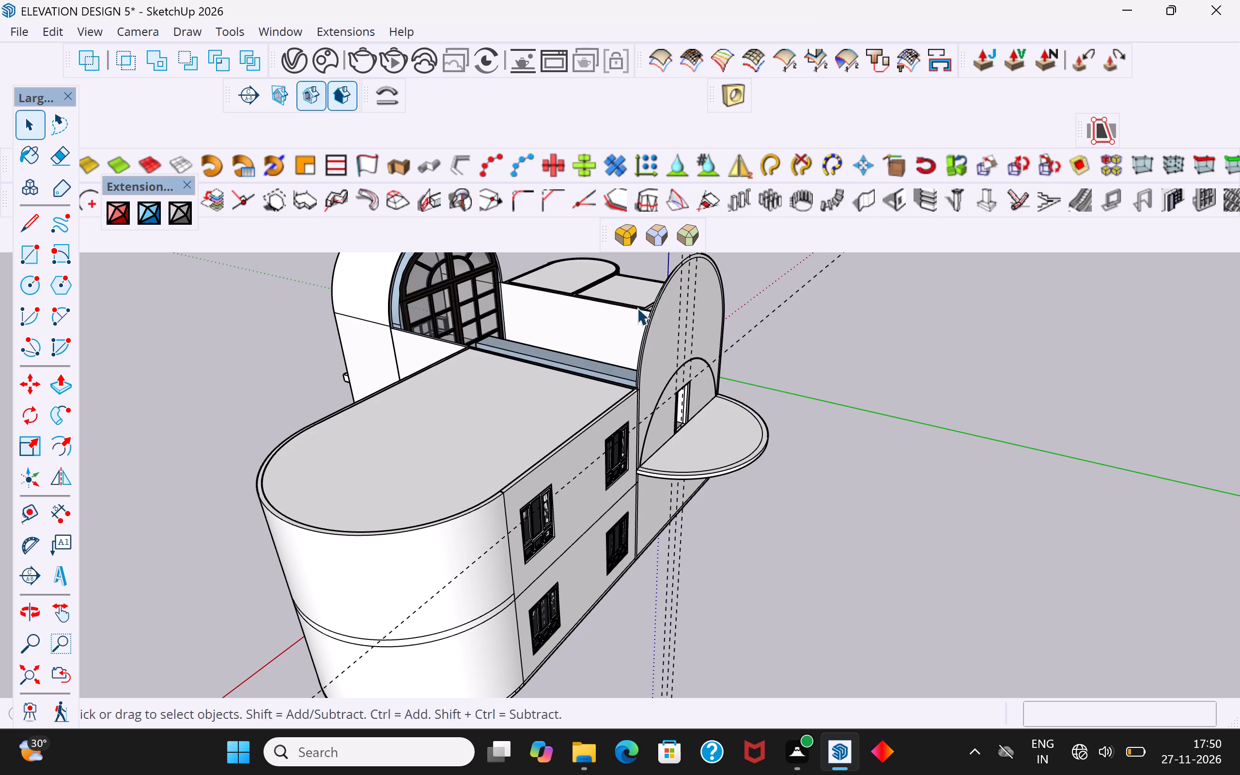
Delete the faces of the long box that runs from the door opening across the room.
middle_drag(627, 383, 850, 480)
scroll(610, 393, up, 2)
click(601, 411)
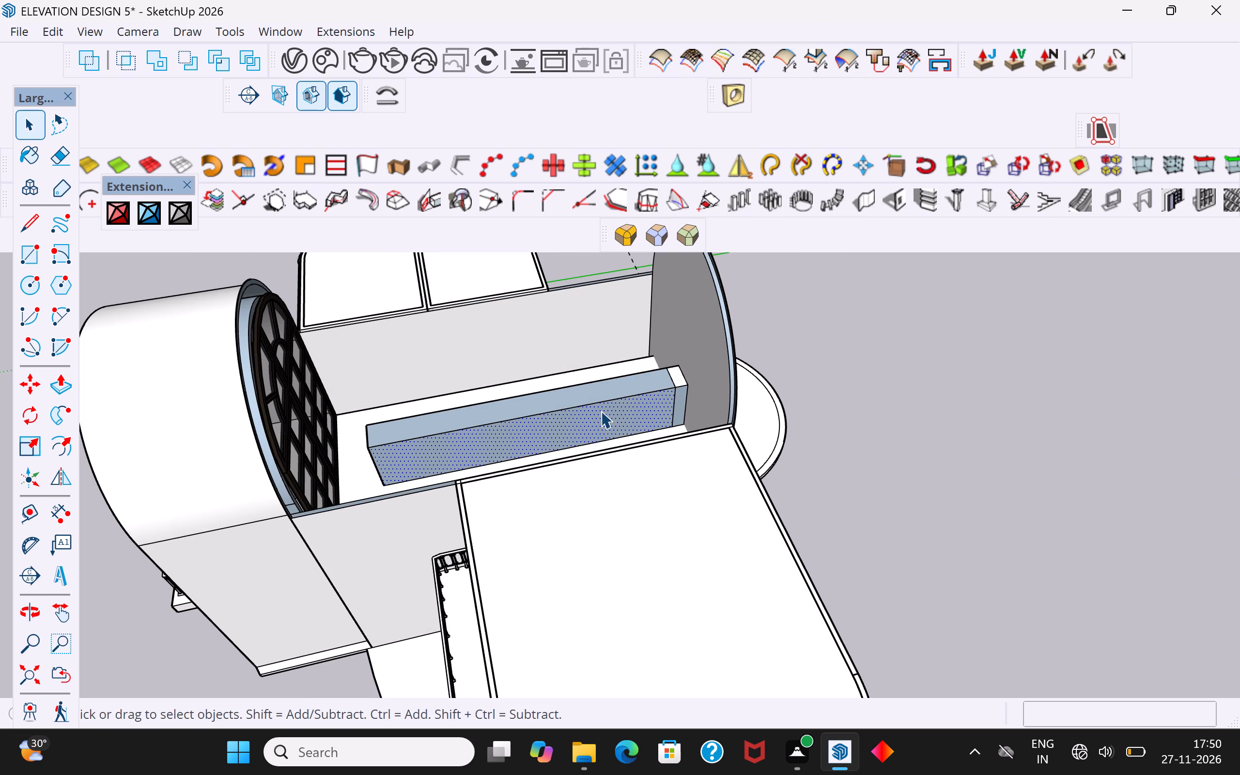
key(Delete)
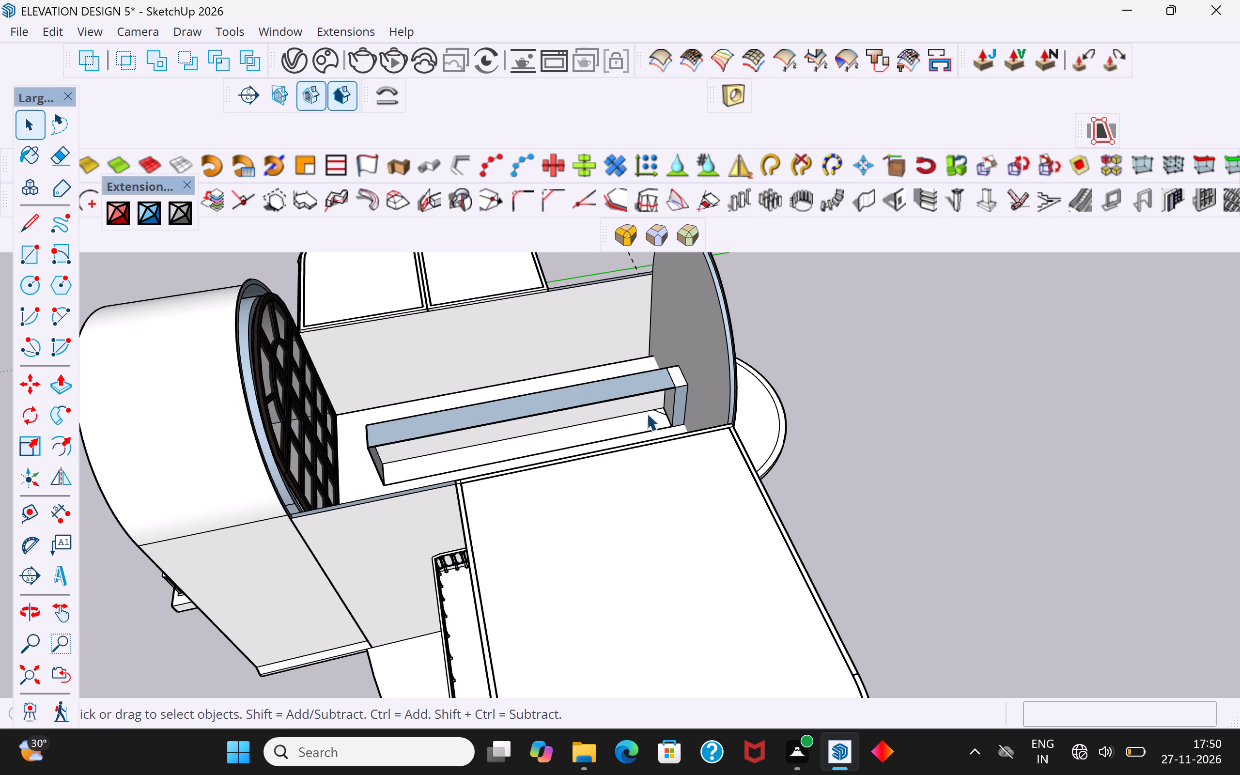
middle_drag(674, 410, 701, 384)
scroll(623, 406, up, 4)
click(631, 375)
key(Delete)
click(624, 398)
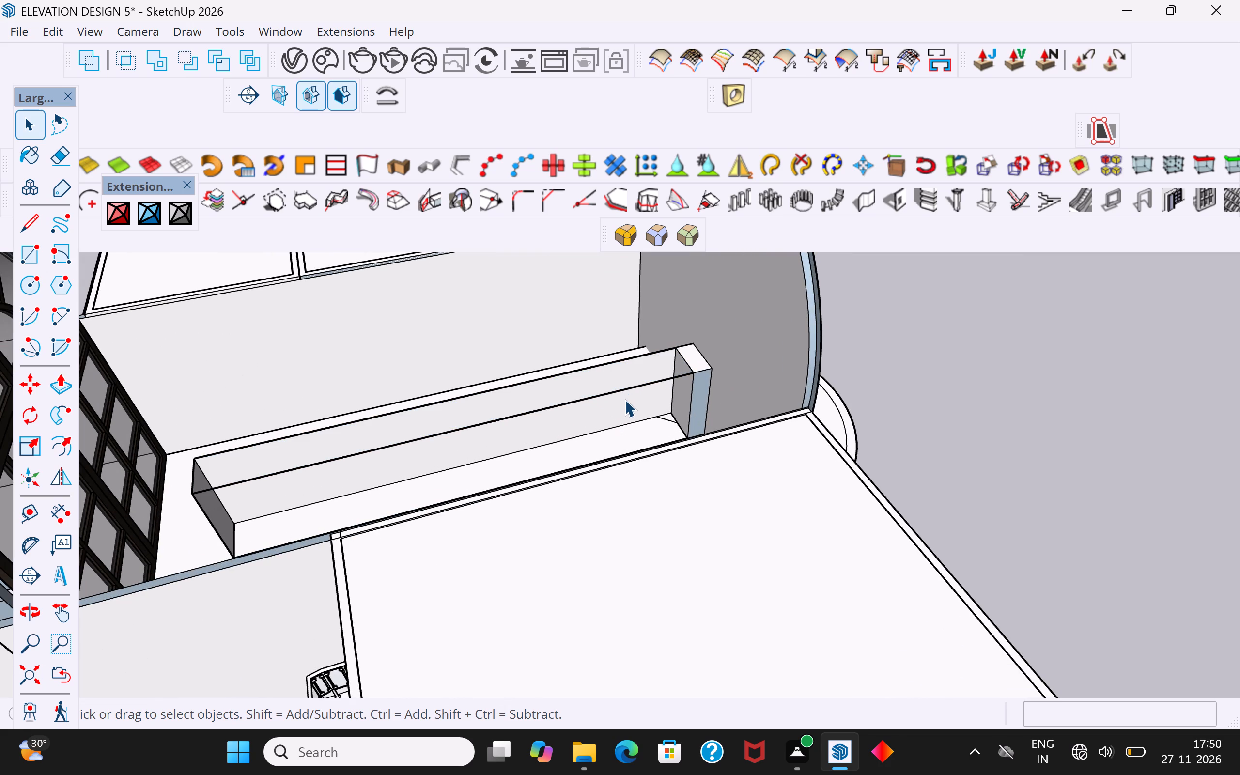
key(Delete)
click(679, 403)
key(Delete)
Delete the leftover short edges at the end of the long box nearest the arched window.
middle_drag(687, 396, 795, 384)
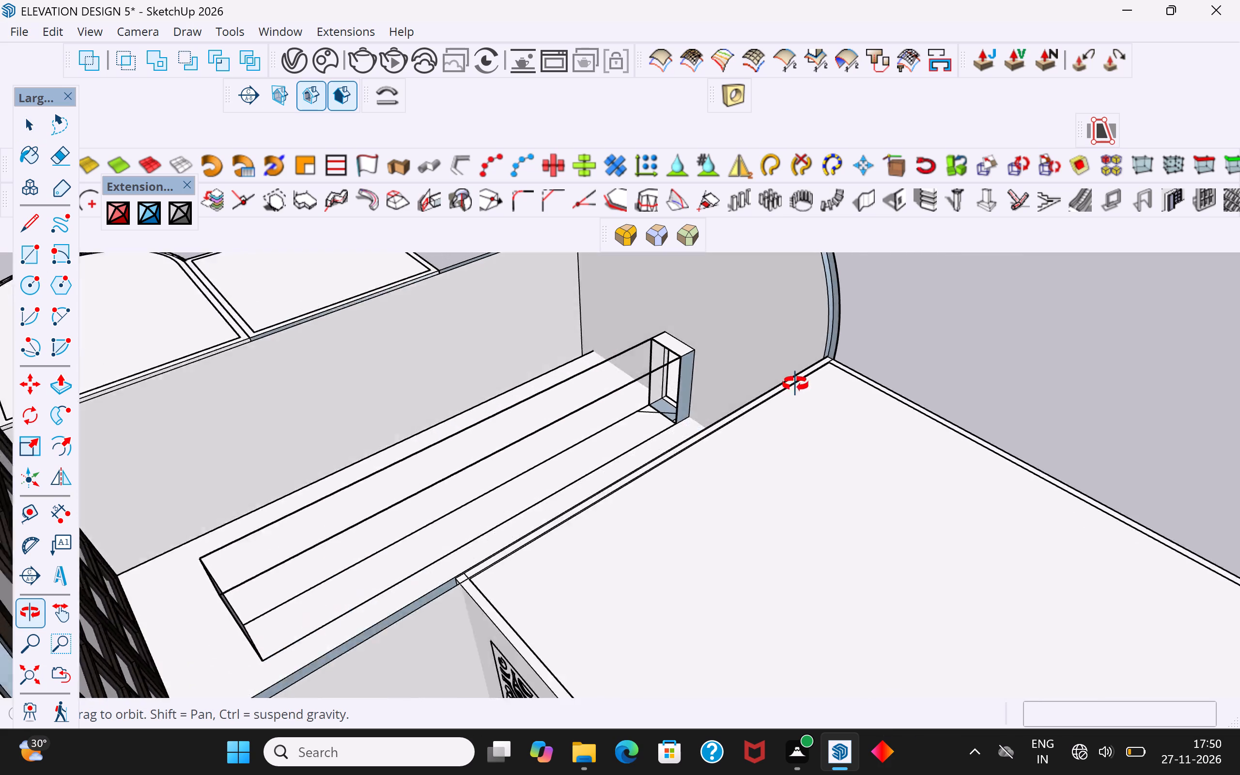
middle_drag(795, 384, 858, 406)
scroll(612, 374, down, 4)
middle_drag(607, 431, 465, 528)
scroll(441, 494, up, 2)
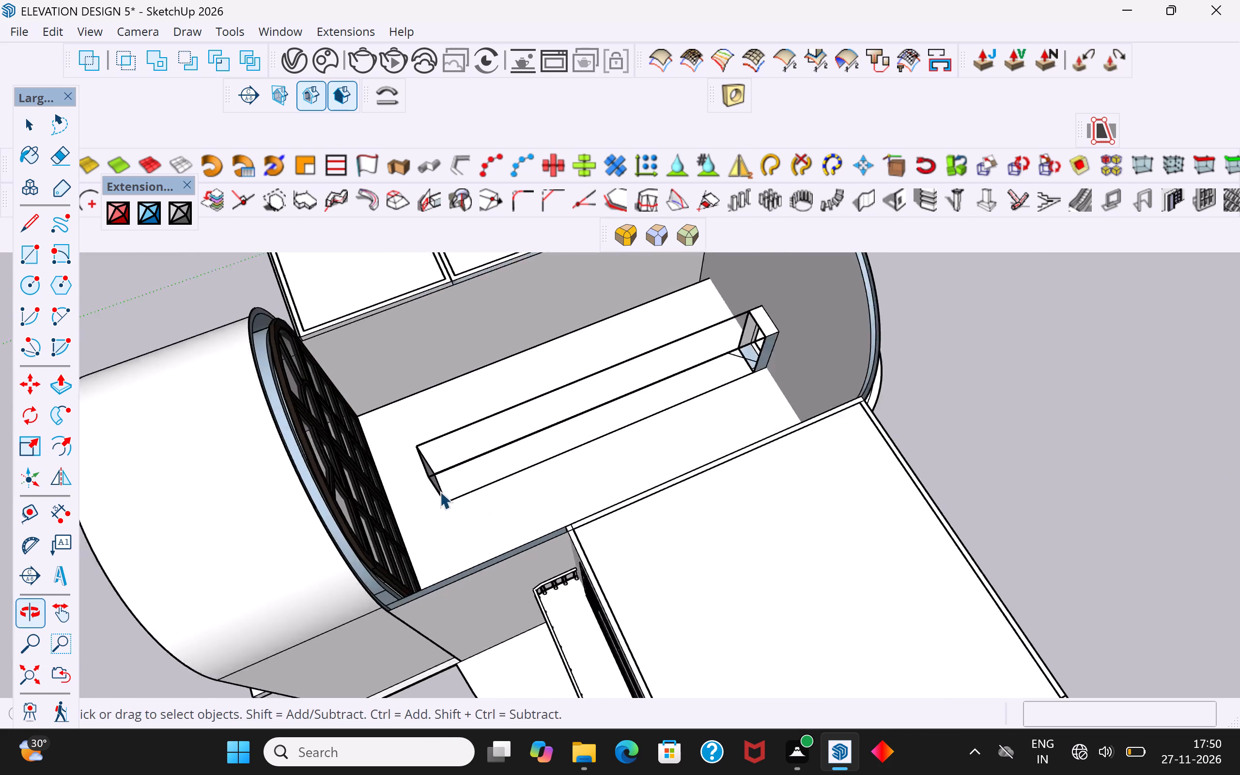
scroll(440, 491, up, 2)
click(437, 487)
key(Delete)
middle_drag(439, 497, 406, 444)
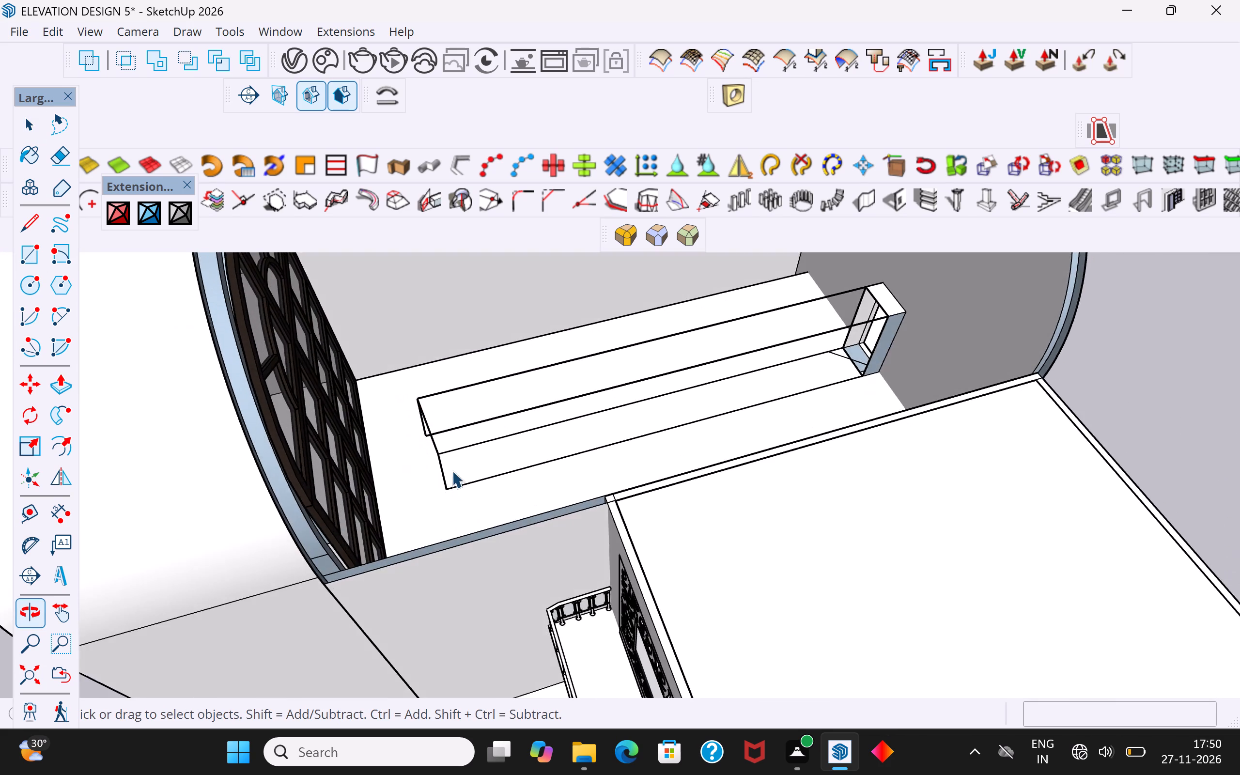
scroll(457, 472, up, 4)
click(434, 473)
key(Delete)
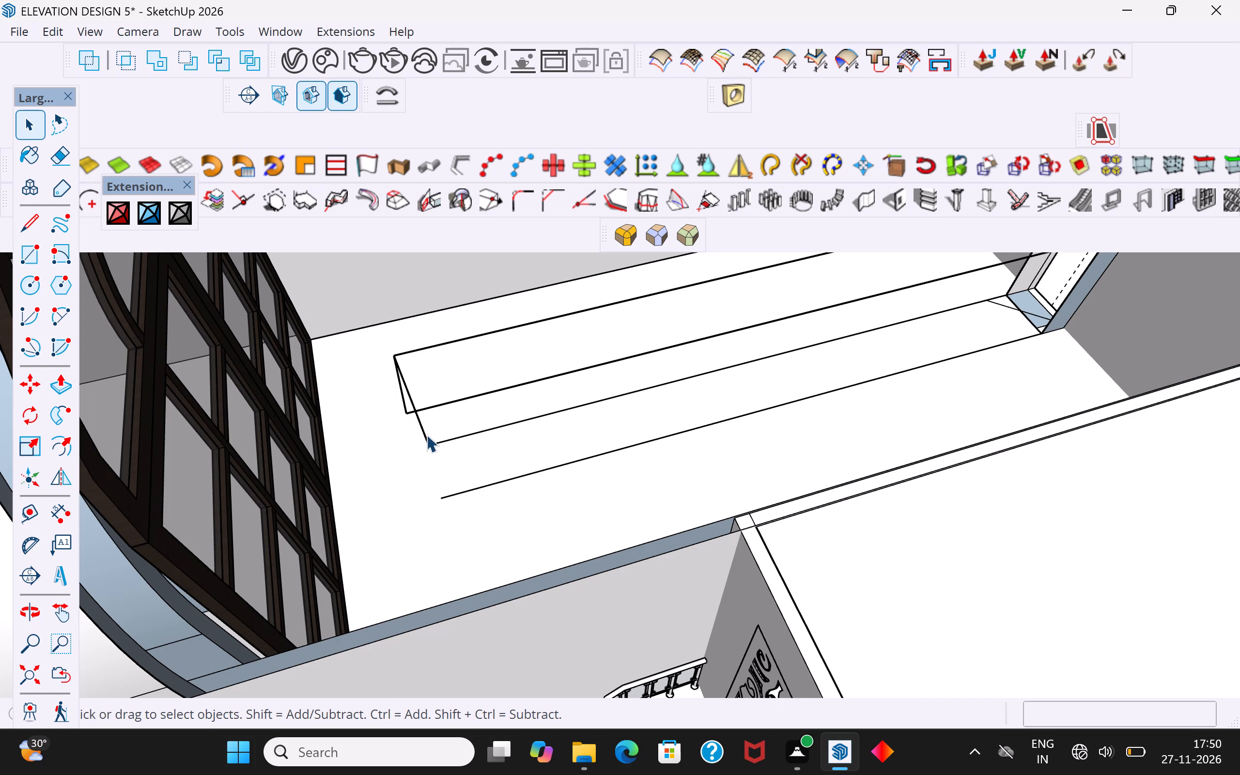
click(426, 434)
key(Delete)
click(401, 395)
key(Delete)
click(415, 409)
key(Delete)
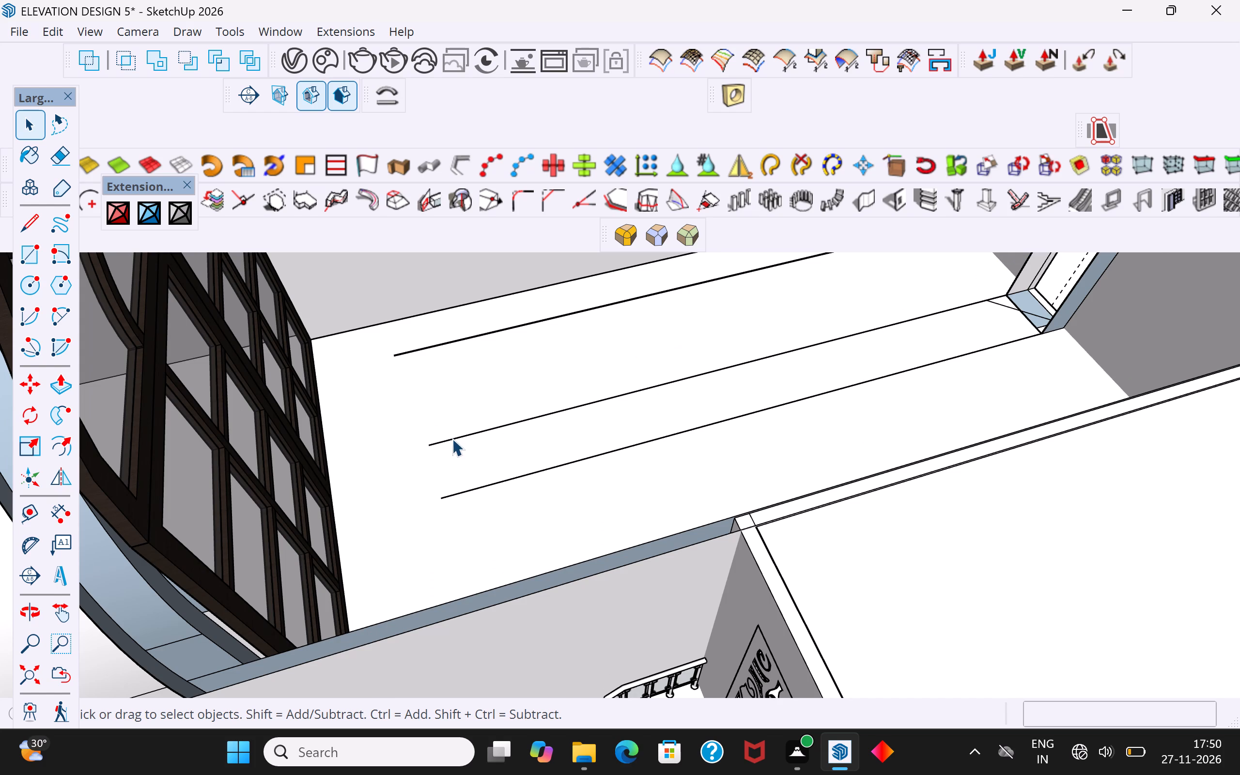
Delete the remaining long edges running across the room floor to the door opening.
click(453, 439)
key(Delete)
click(486, 484)
key(Delete)
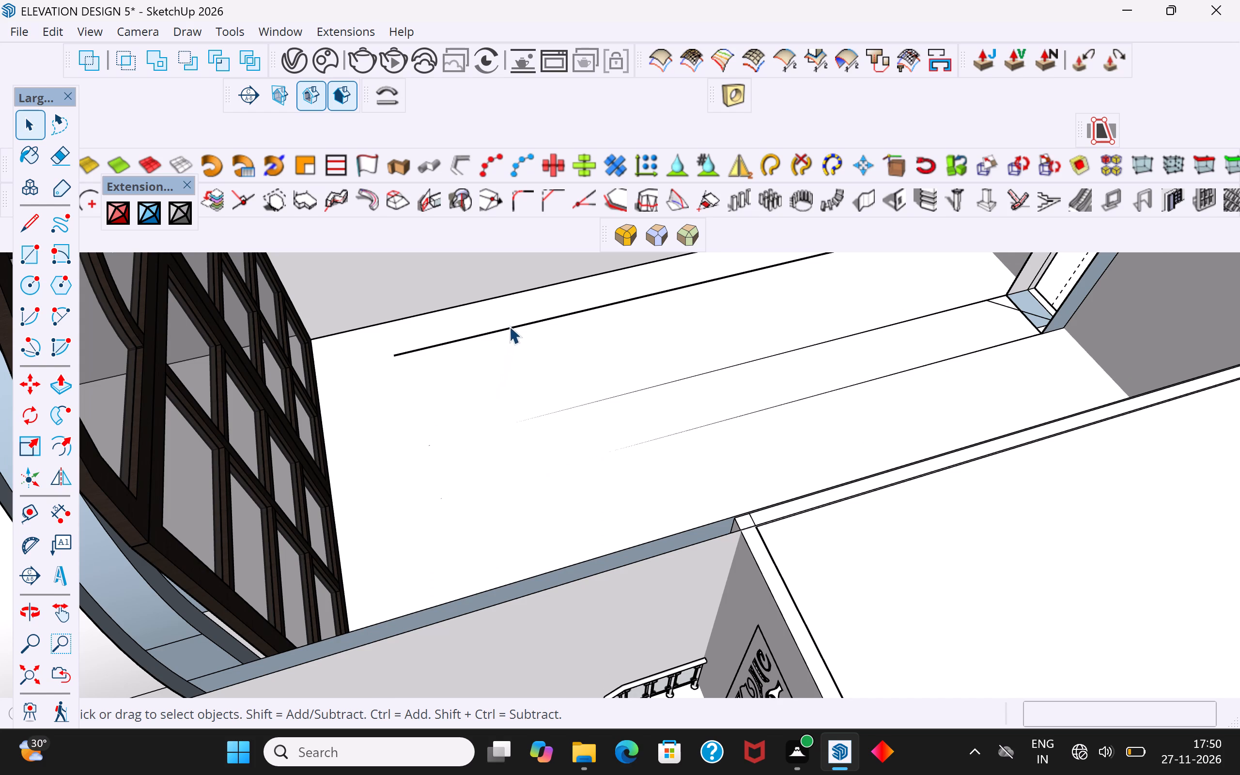
click(509, 326)
key(Delete)
scroll(344, 573, down, 5)
click(668, 449)
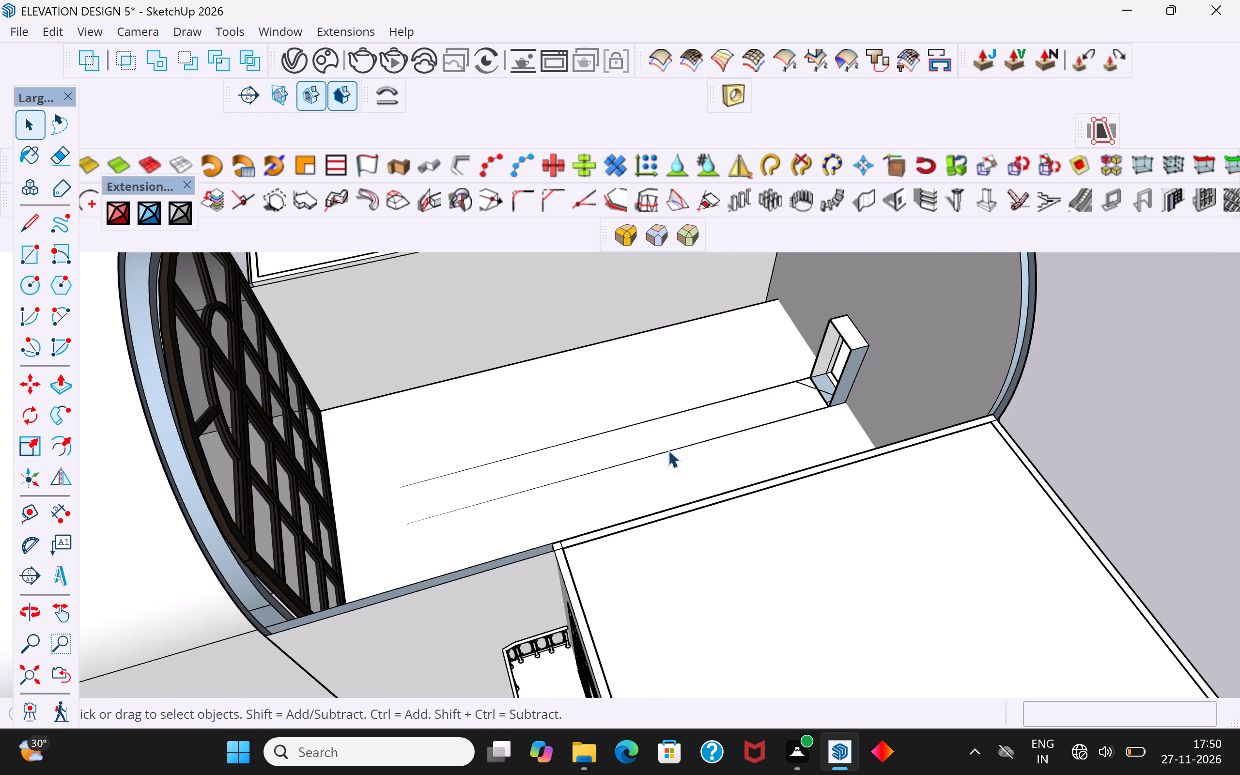
double_click(671, 446)
key(Delete)
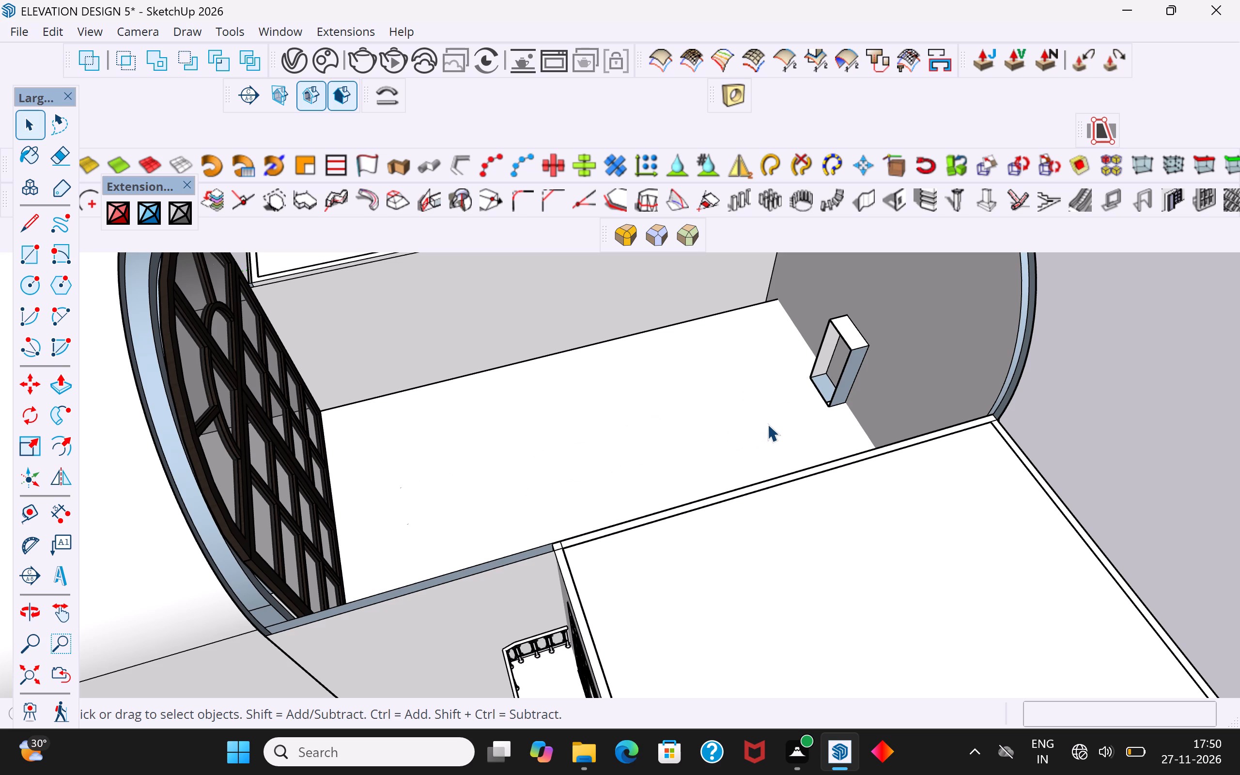
Draw a rectangle about 1' 9 3/8" by 3' 9 3/4" on the interior wall face within the door outline.
middle_drag(781, 403, 874, 451)
scroll(488, 600, down, 7)
middle_drag(667, 529, 163, 483)
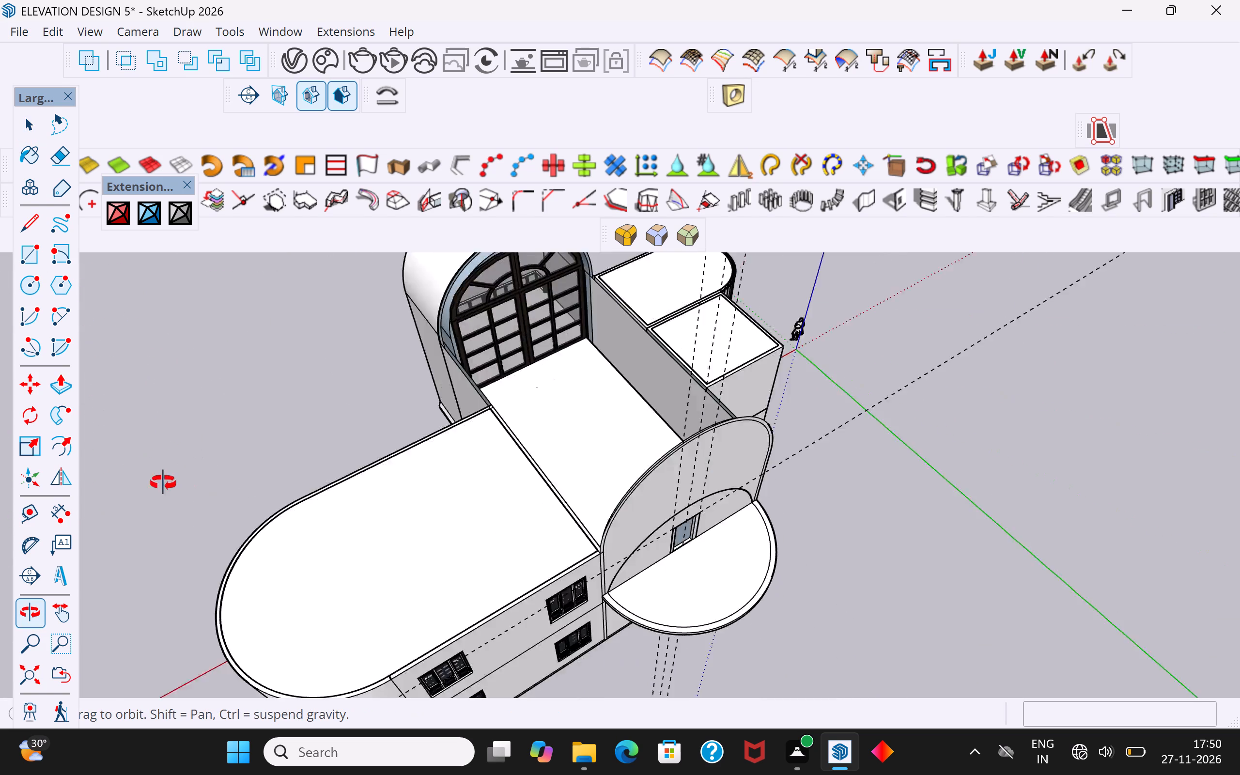
middle_drag(163, 483, 722, 475)
scroll(579, 370, up, 9)
middle_drag(687, 461, 774, 346)
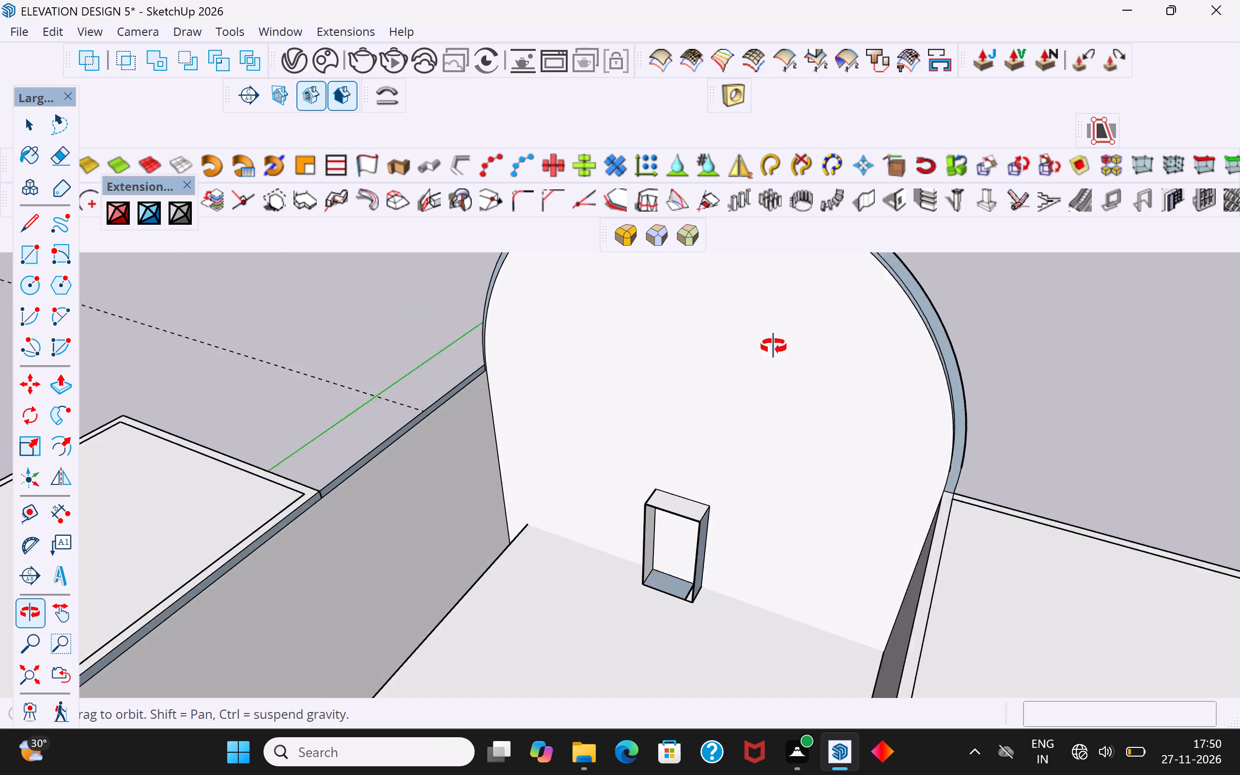
middle_drag(774, 346, 777, 325)
scroll(653, 586, up, 8)
middle_drag(700, 576, 741, 552)
double_click(733, 523)
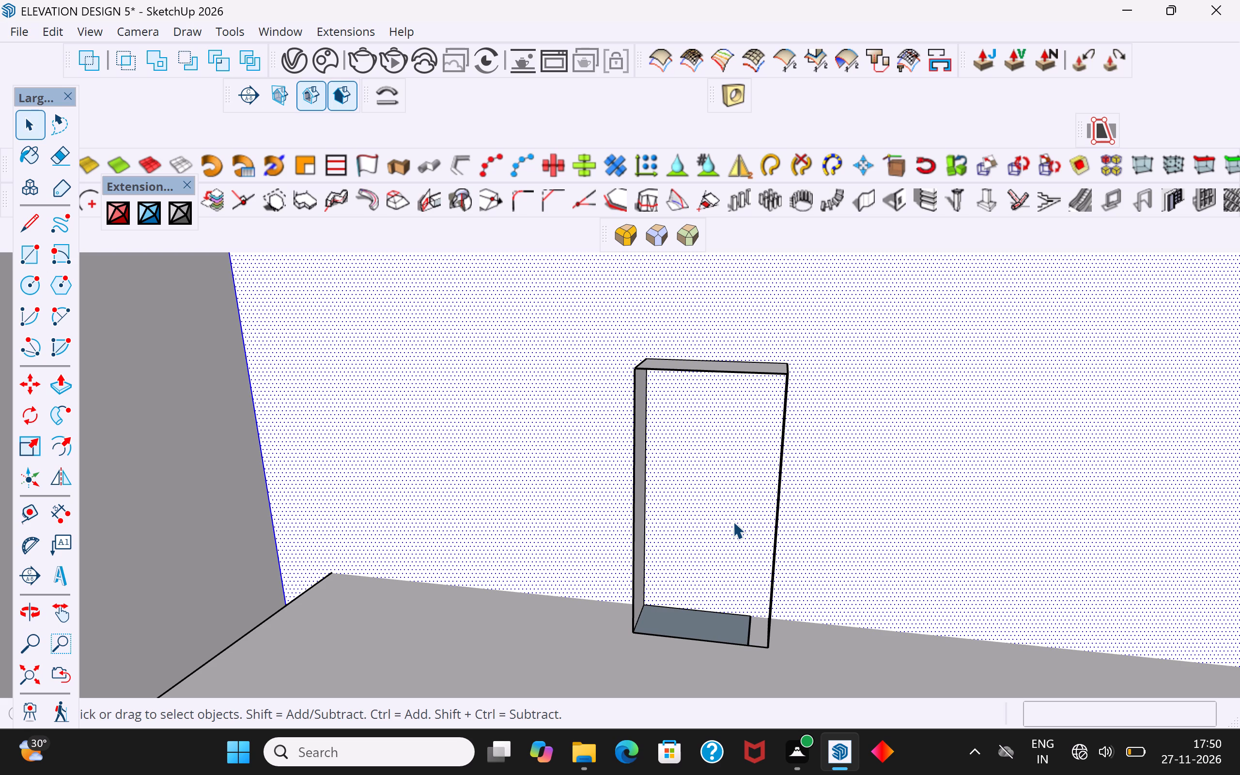
click(733, 521)
double_click(733, 518)
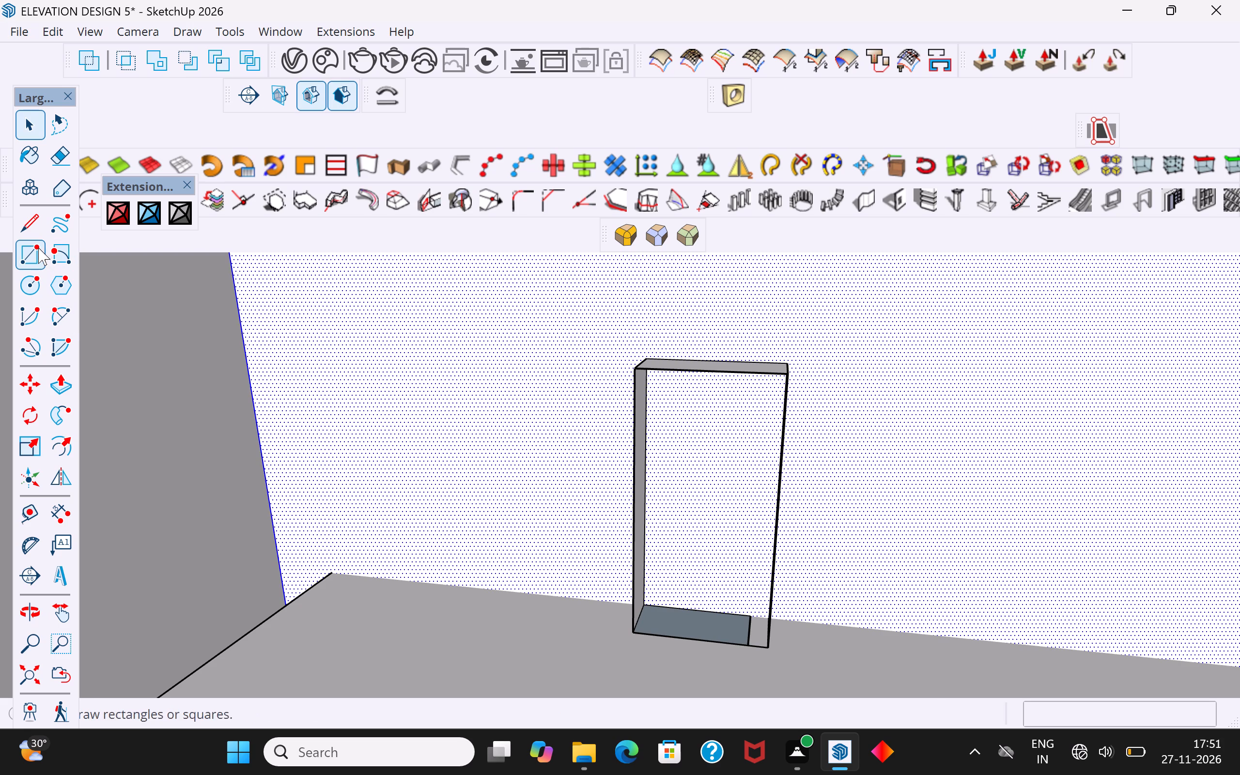
click(38, 248)
click(674, 405)
click(746, 570)
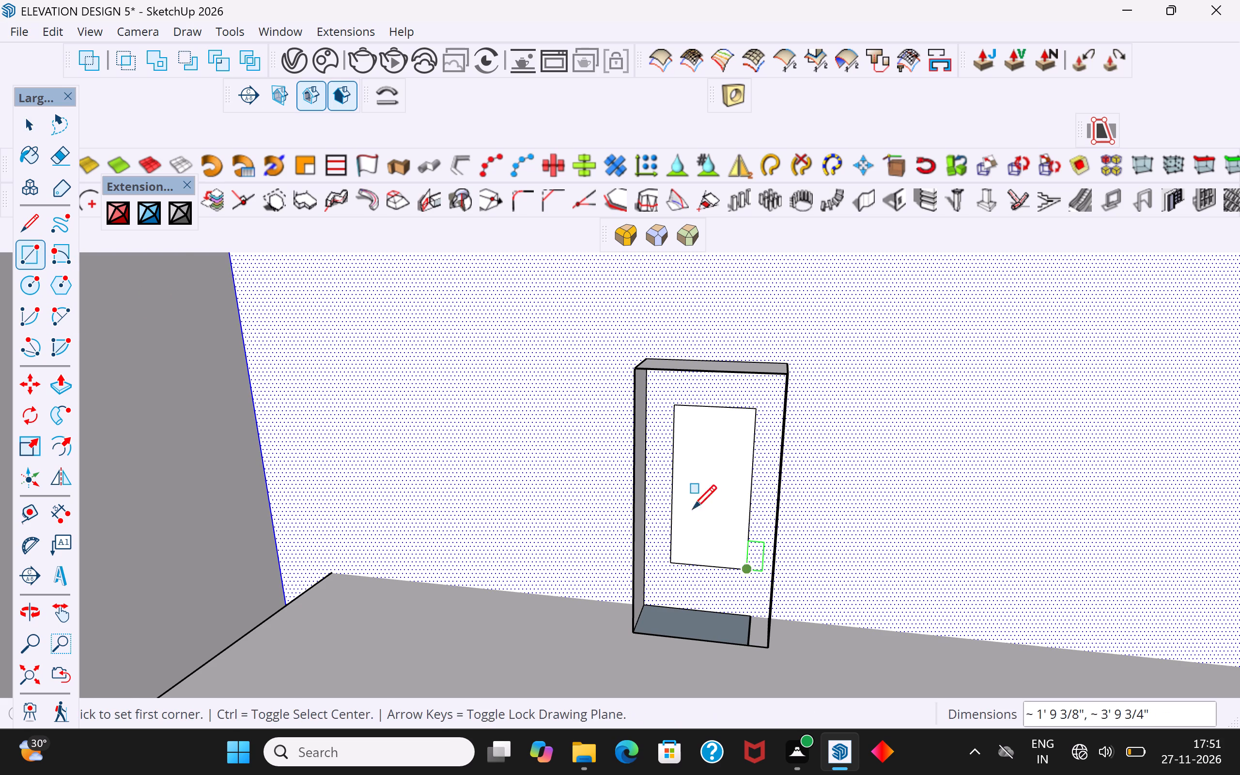
Delete the face inside the small rectangle within the door outline.
click(29, 130)
click(753, 464)
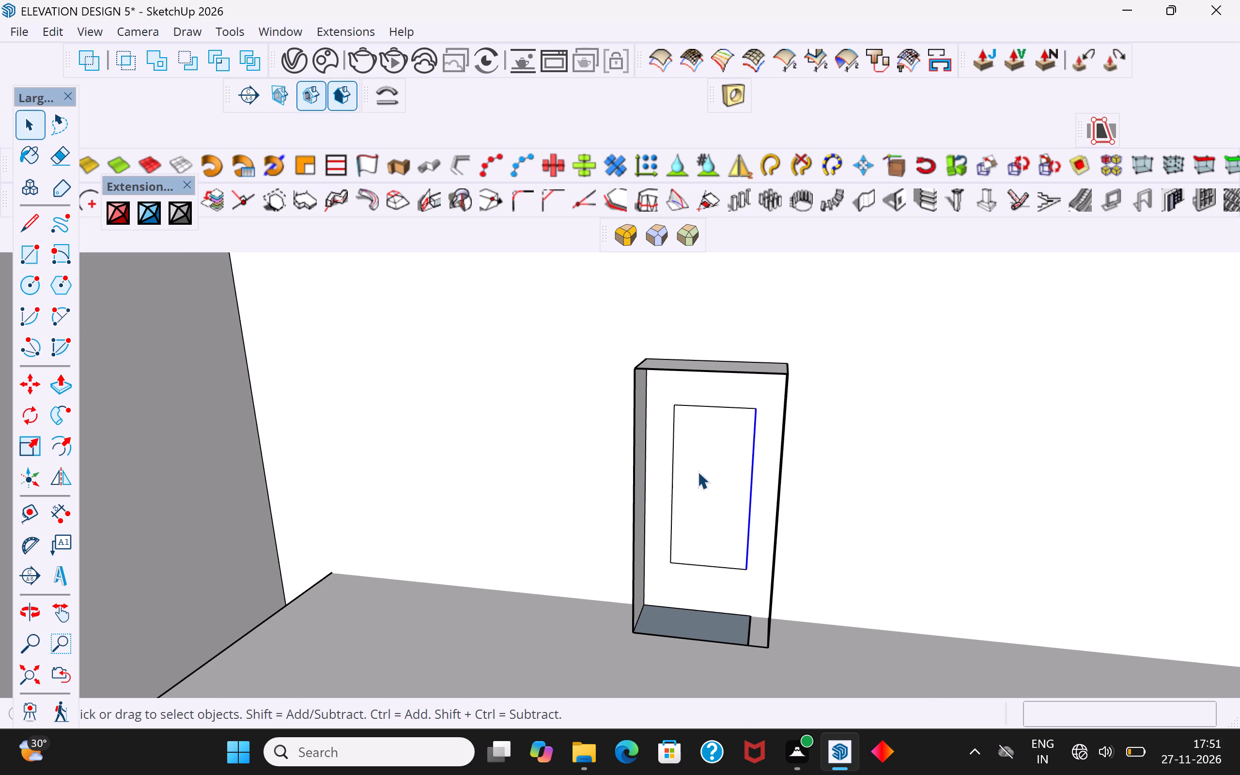
click(697, 471)
key(Delete)
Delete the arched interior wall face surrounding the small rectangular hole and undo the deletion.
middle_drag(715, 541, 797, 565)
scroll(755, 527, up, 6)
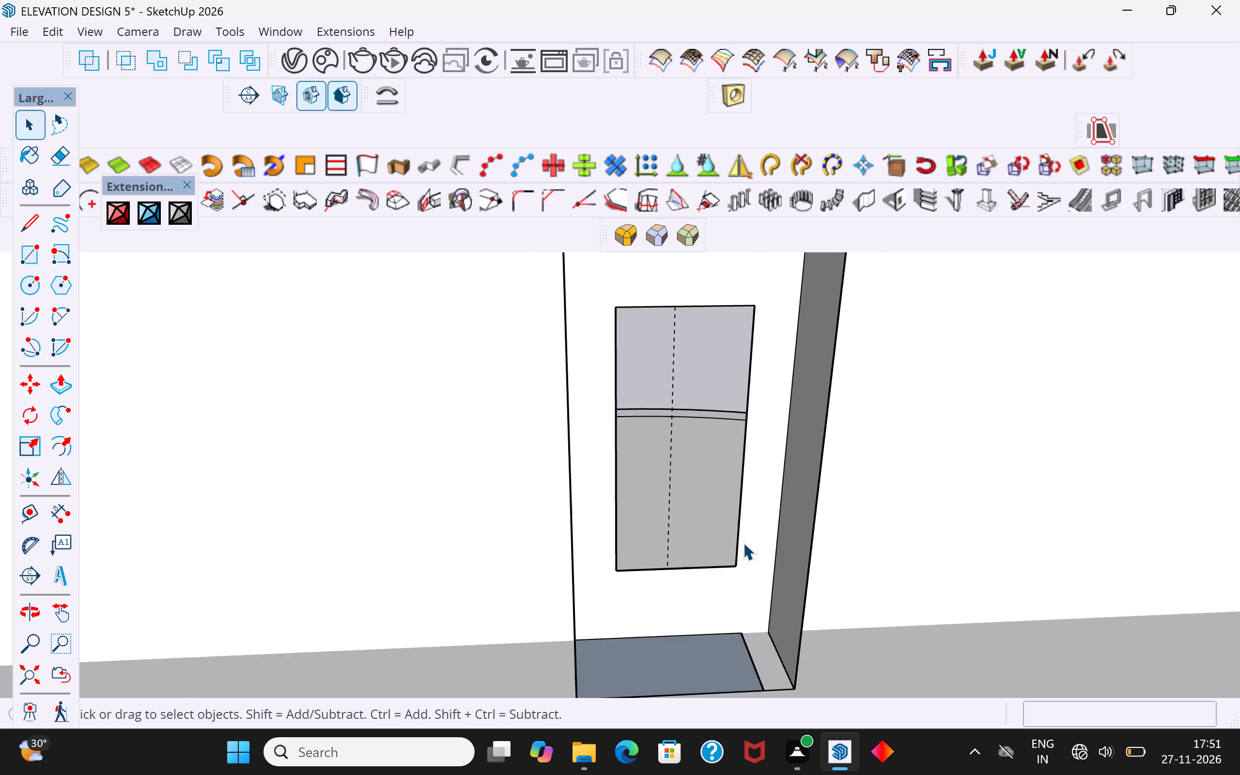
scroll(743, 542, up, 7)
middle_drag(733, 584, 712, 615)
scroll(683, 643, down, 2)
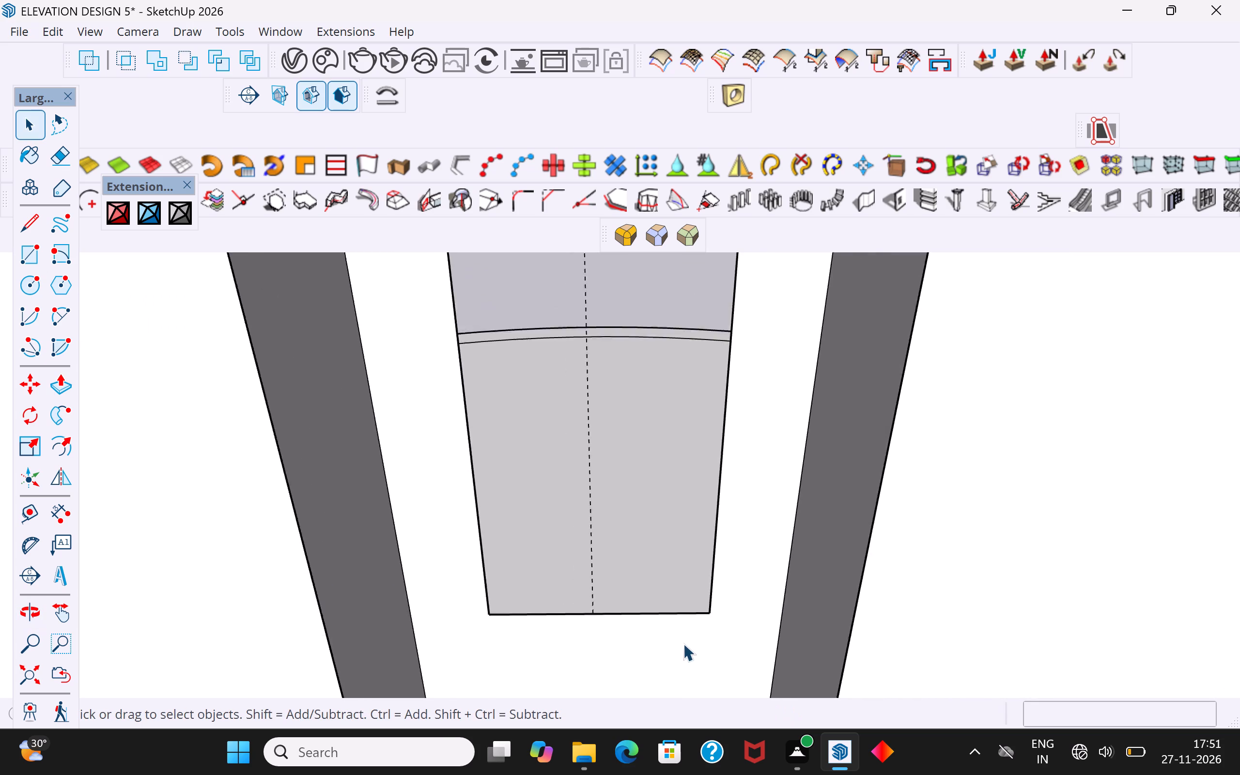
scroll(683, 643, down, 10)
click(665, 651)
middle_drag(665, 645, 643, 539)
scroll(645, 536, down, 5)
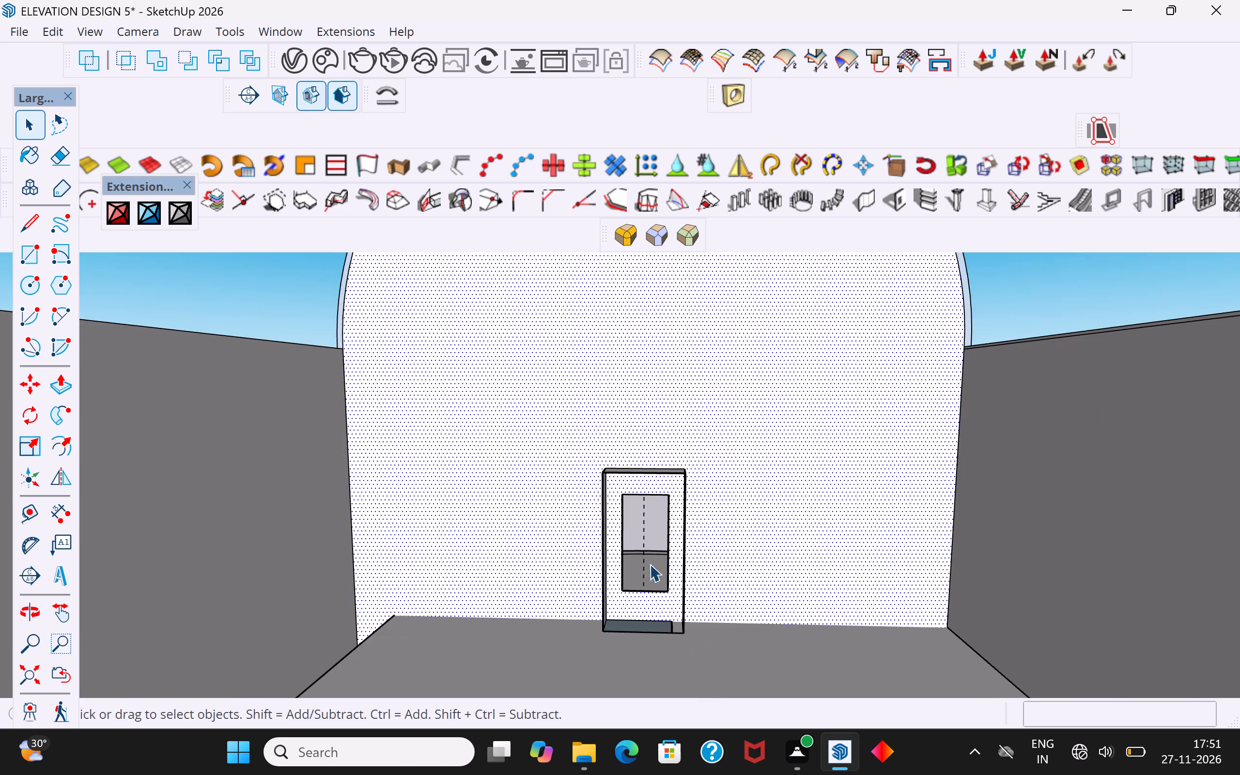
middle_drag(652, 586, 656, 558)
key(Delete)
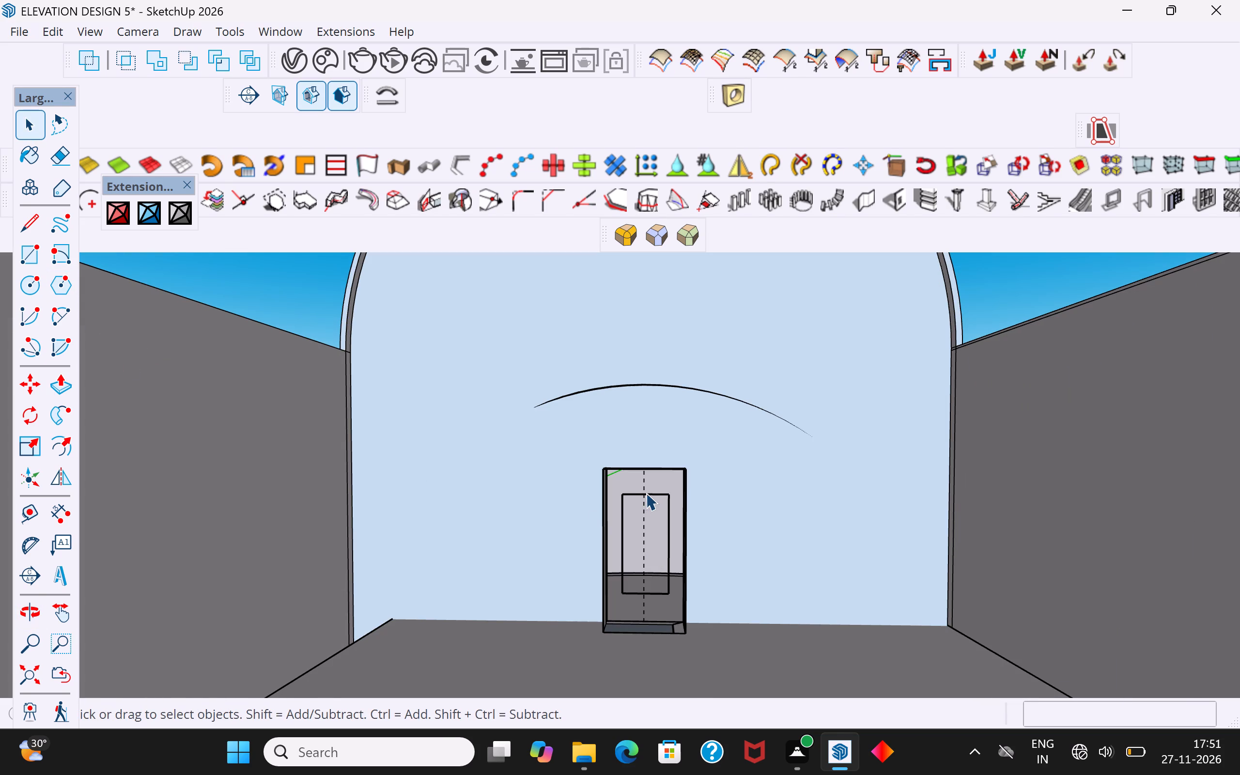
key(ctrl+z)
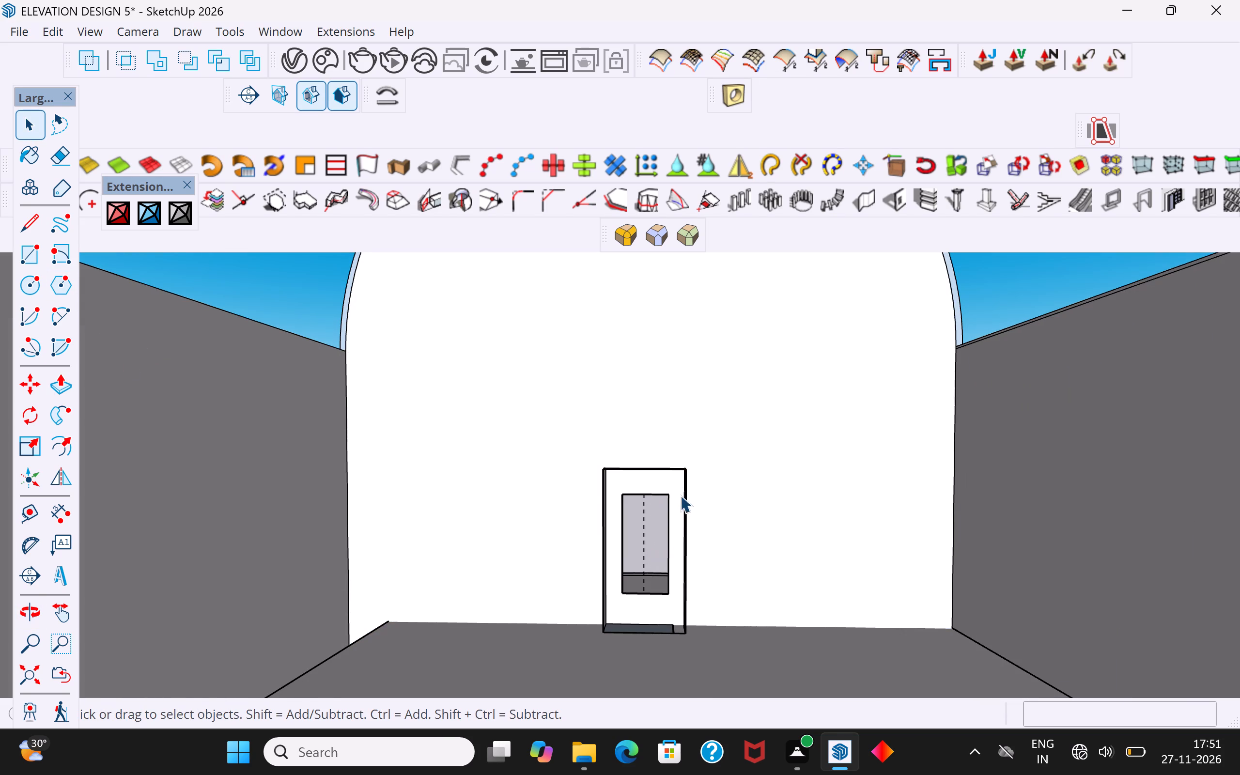
Draw a rectangle about 3' by 6' on the interior wall face, matching the inner corners of the door opening.
double_click(676, 479)
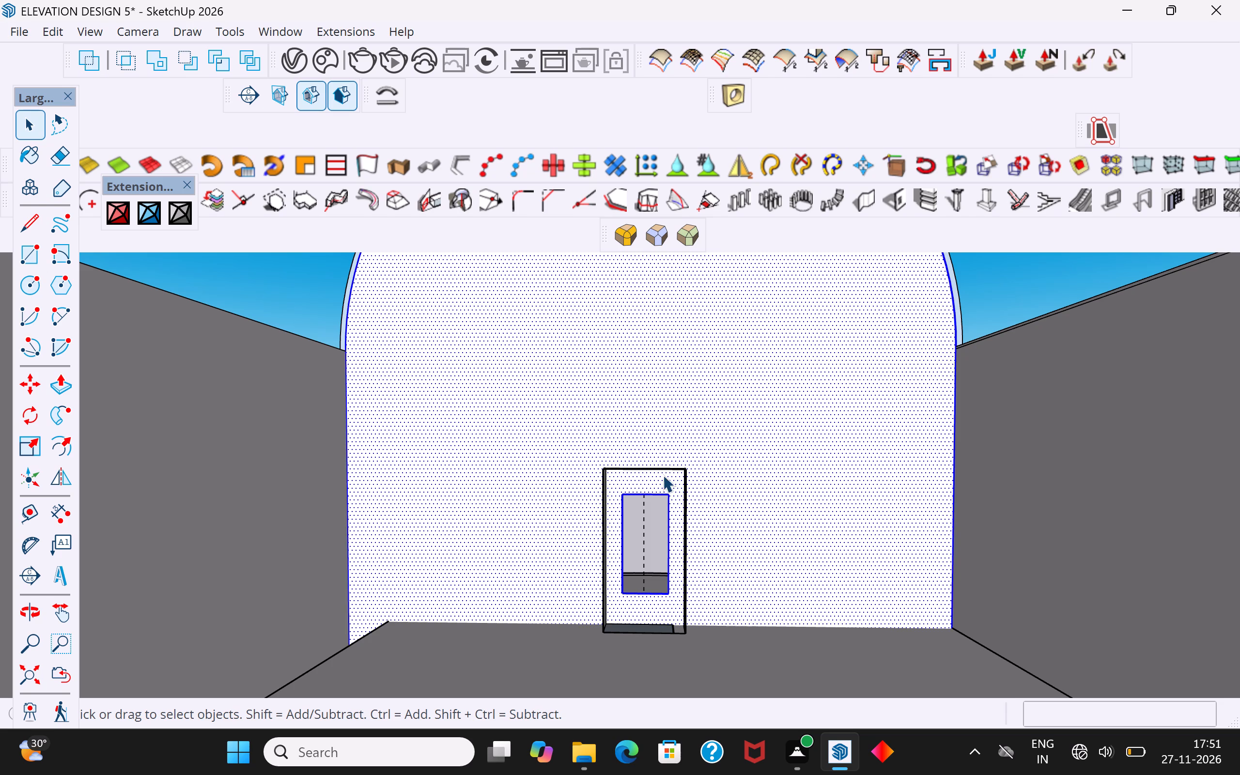
click(662, 475)
click(647, 482)
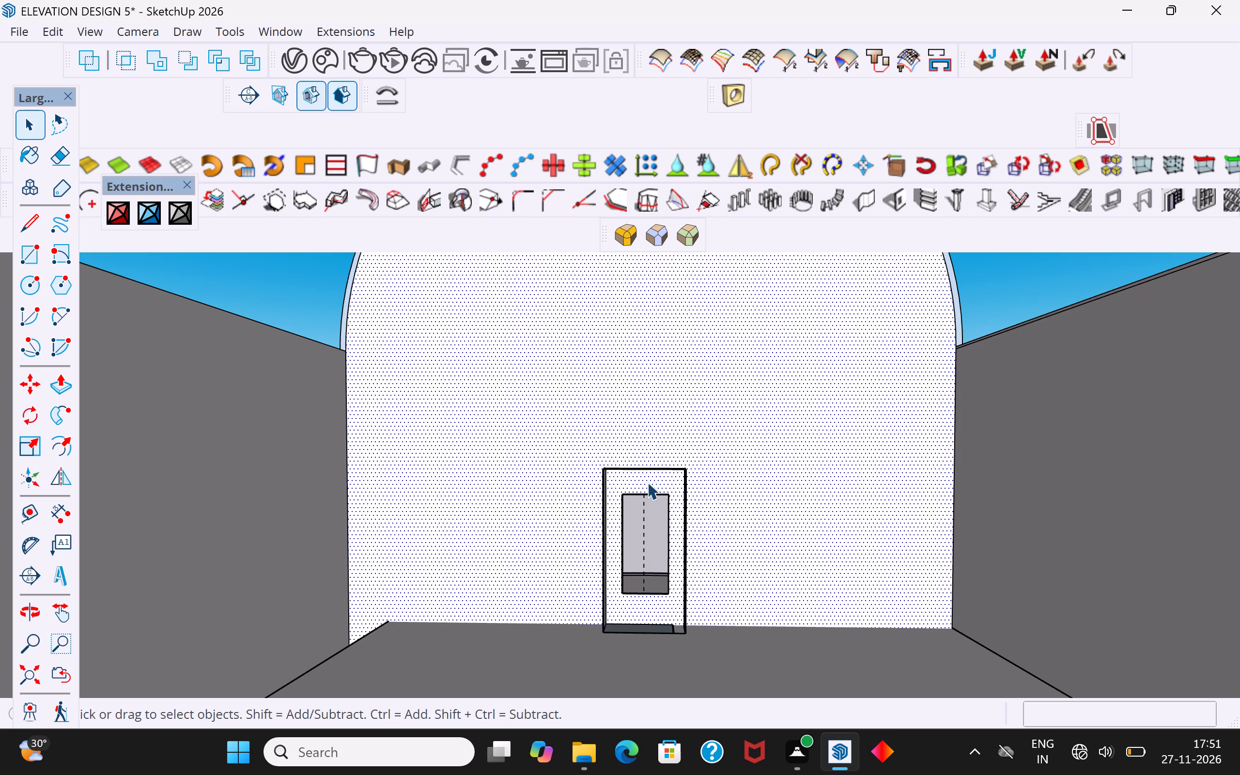
scroll(459, 515, down, 3)
middle_drag(562, 613, 569, 624)
scroll(596, 606, up, 7)
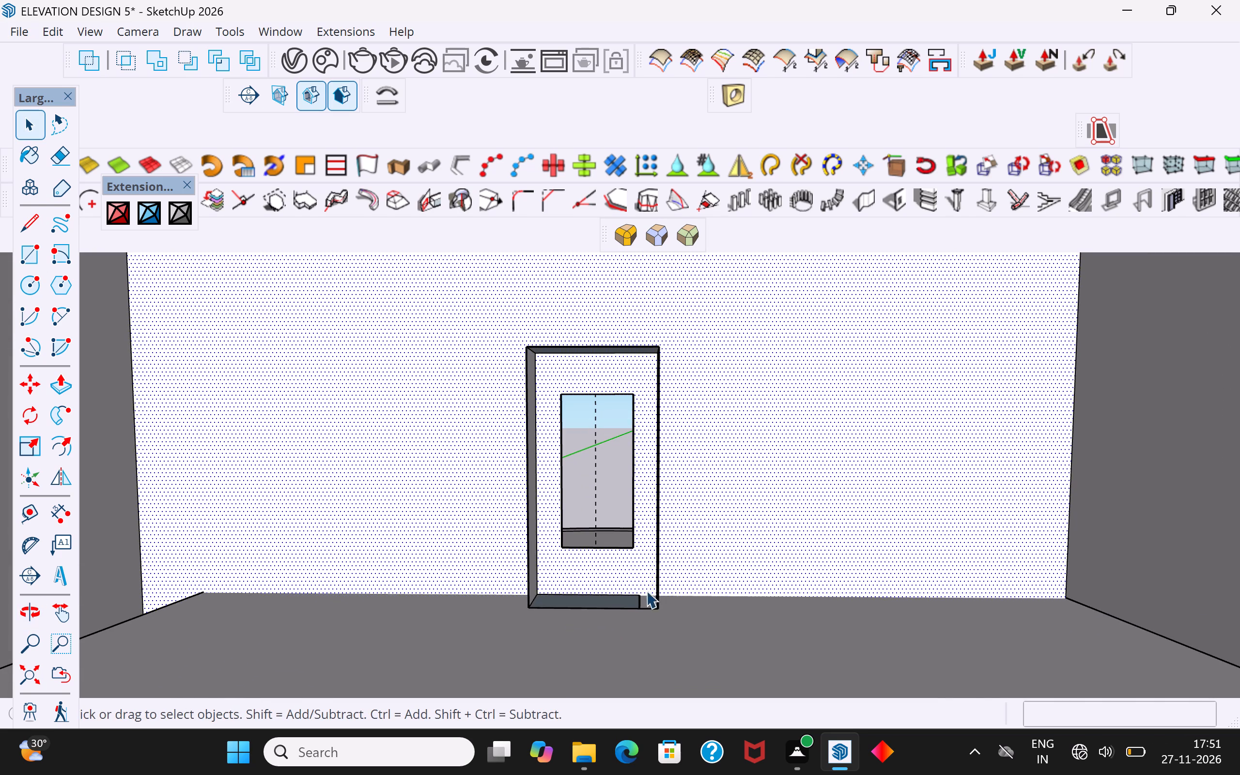
middle_drag(658, 589, 666, 589)
click(36, 249)
scroll(593, 596, up, 5)
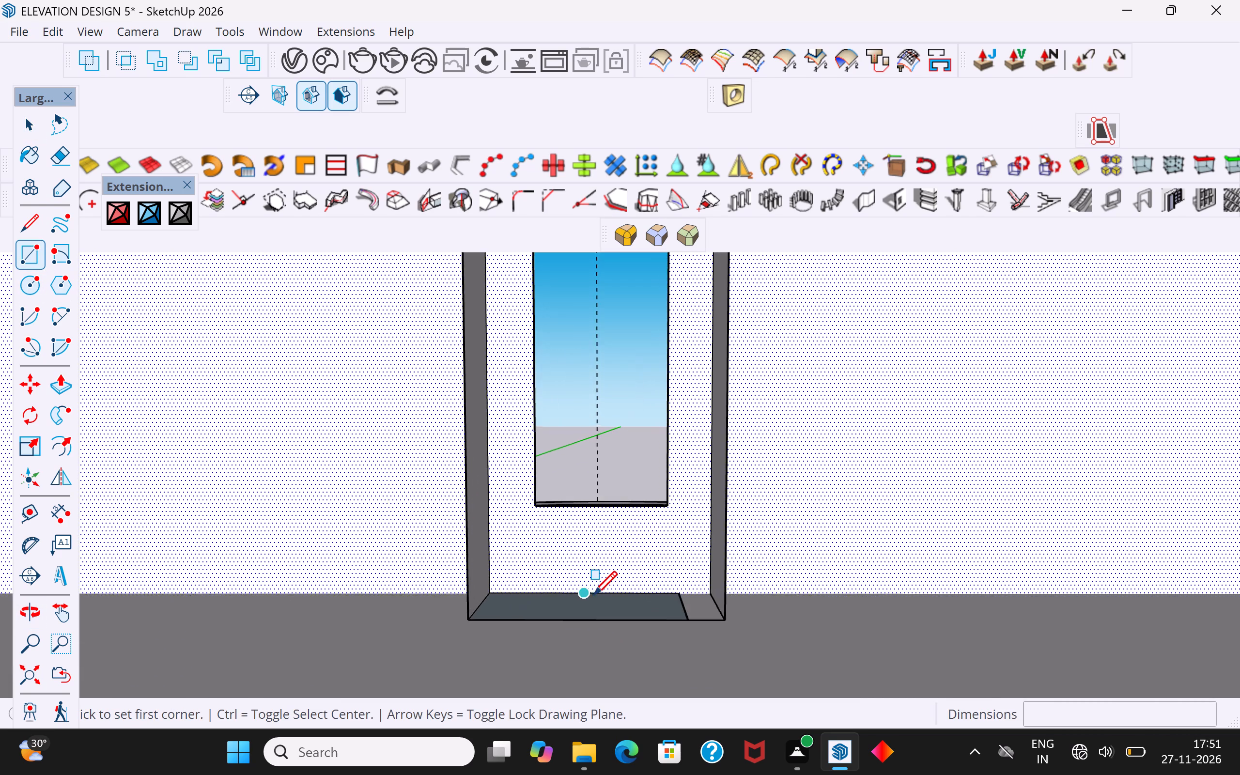
scroll(593, 597, up, 5)
click(766, 591)
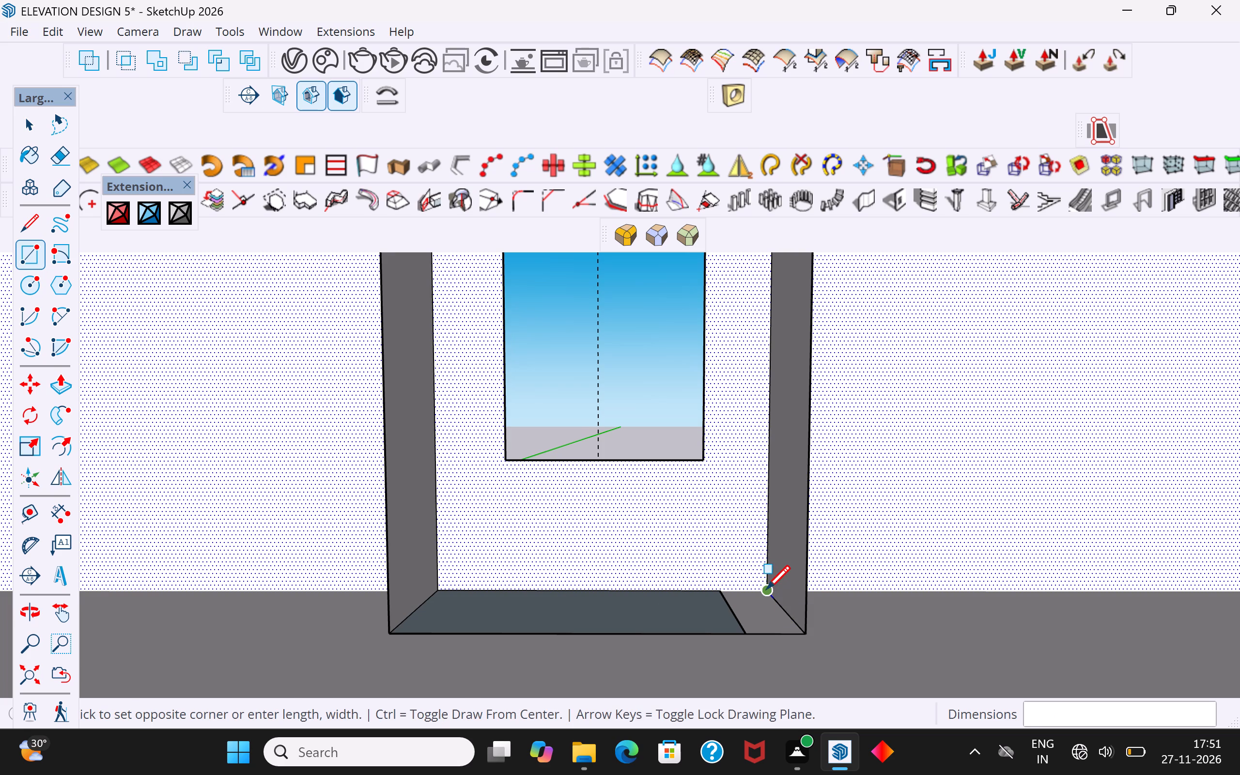
scroll(635, 603, down, 13)
scroll(575, 425, up, 5)
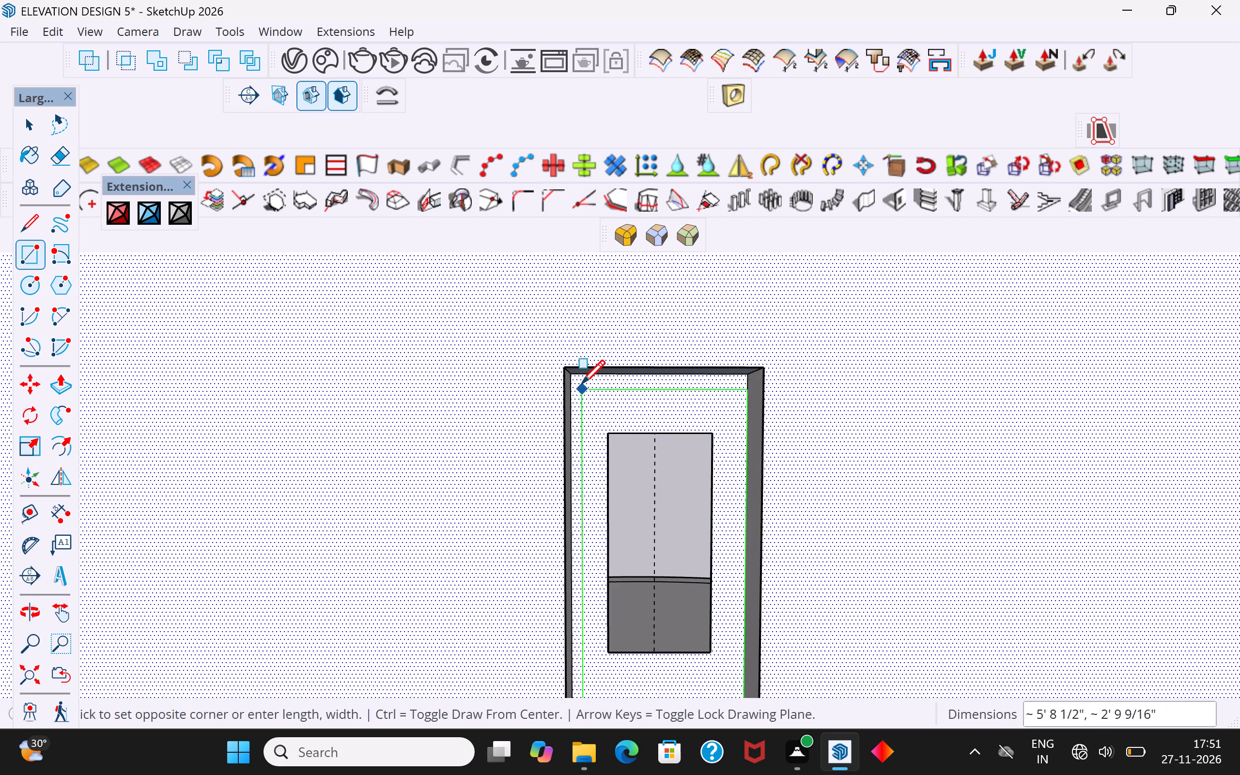
scroll(576, 378, up, 4)
click(566, 372)
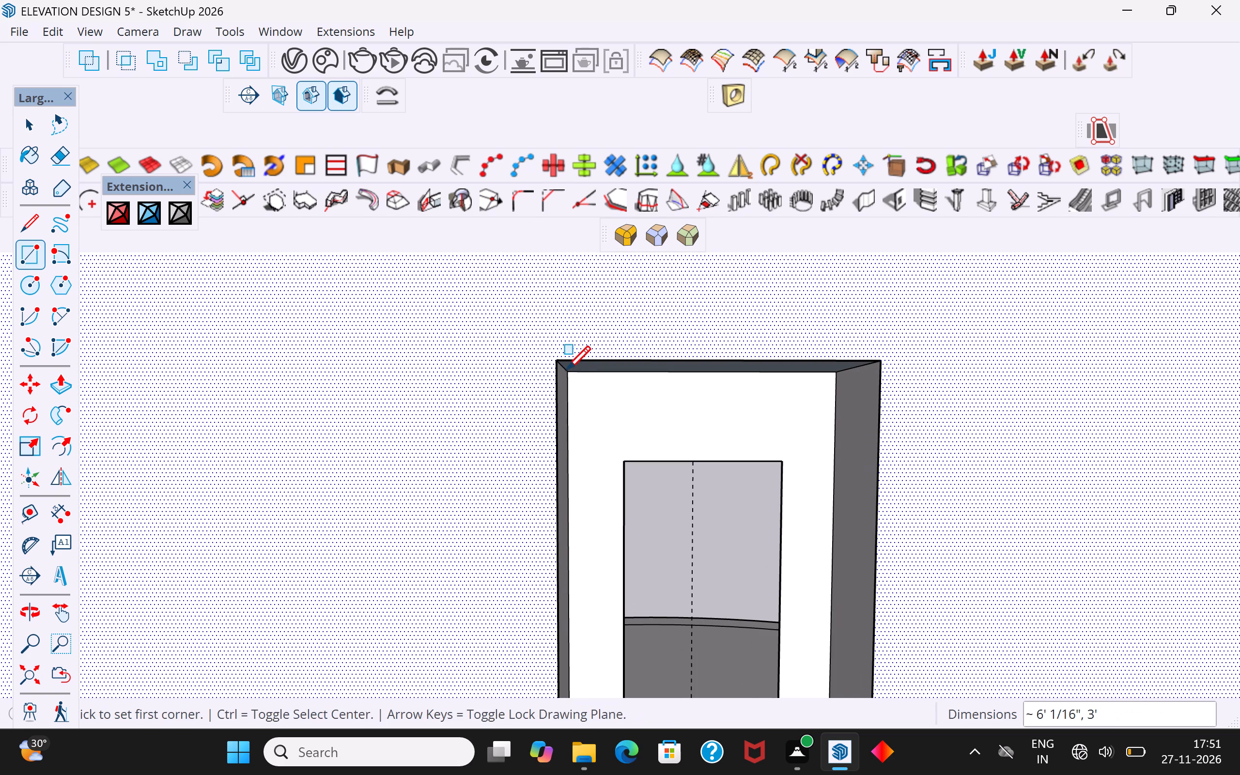
Delete the wall face surrounding the small rectangular hole within the door opening.
click(37, 132)
click(697, 527)
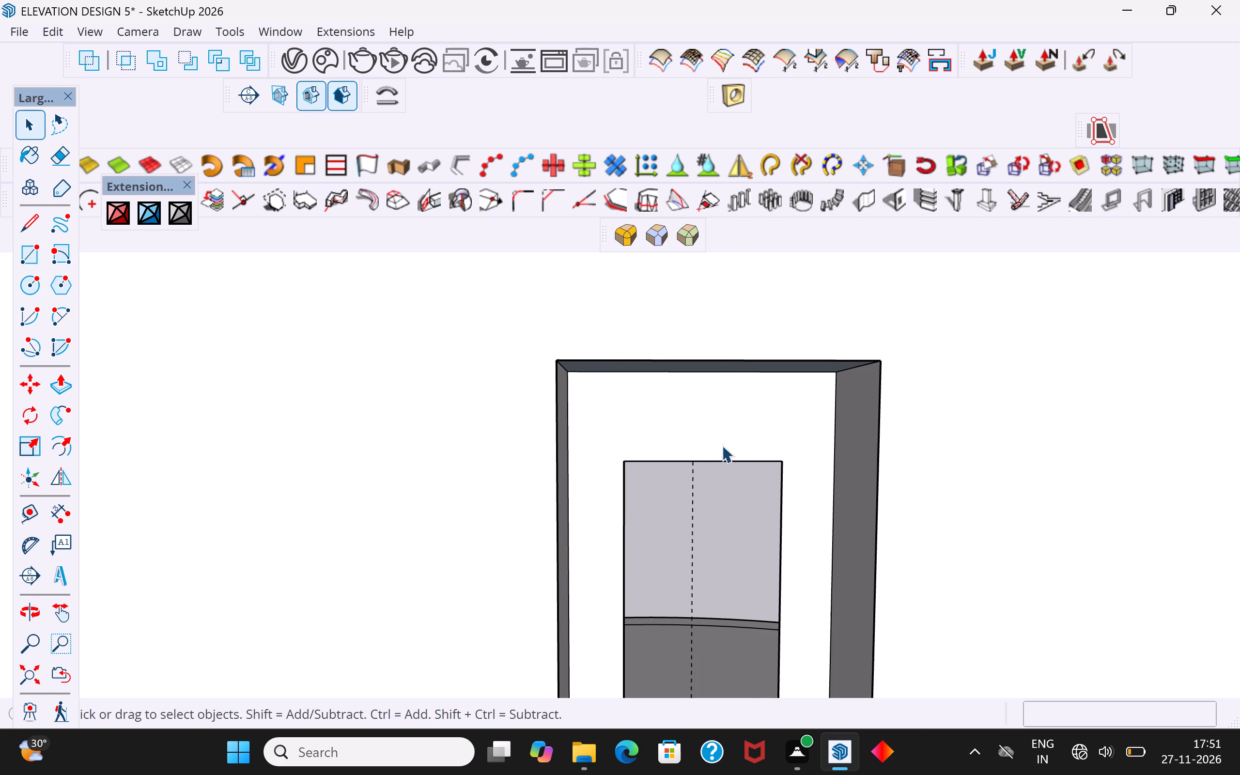
click(725, 426)
key(Delete)
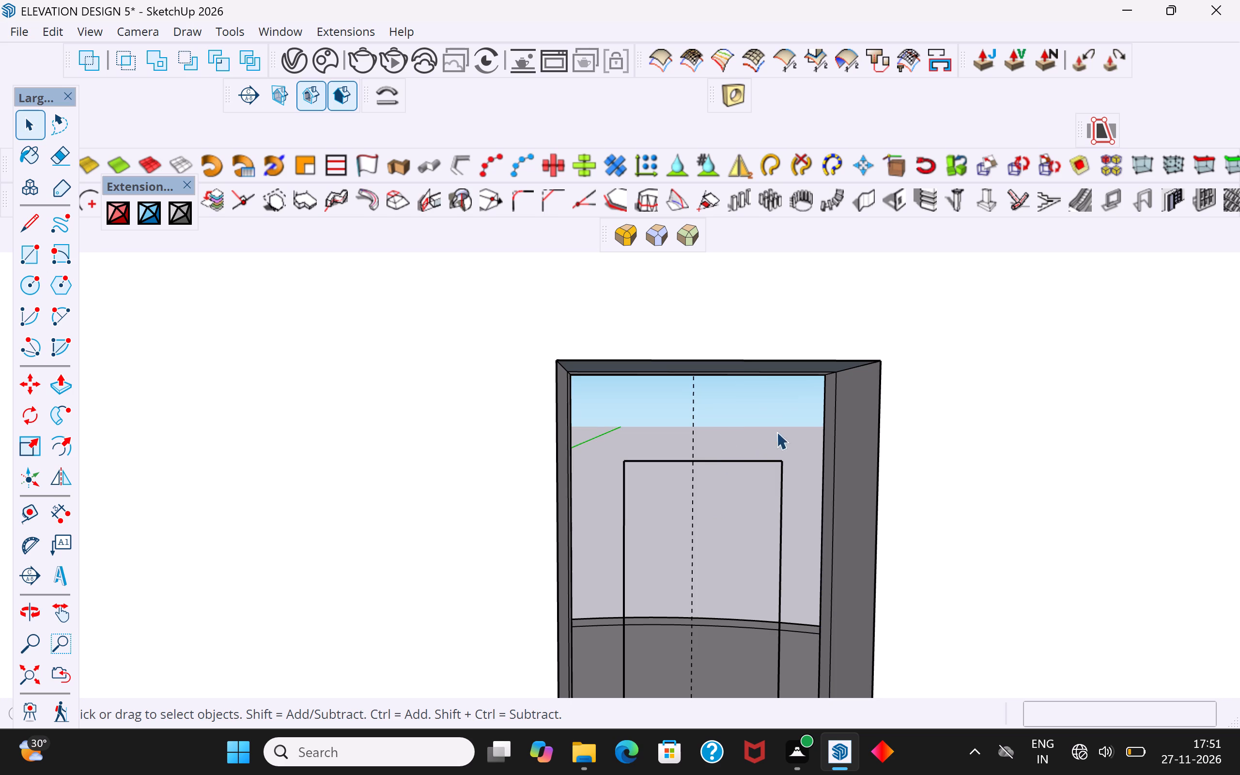
Delete the four leftover edges of the small rectangle inside the door opening.
drag(776, 432, 747, 480)
key(Delete)
drag(660, 445, 620, 503)
key(Delete)
drag(807, 463, 798, 478)
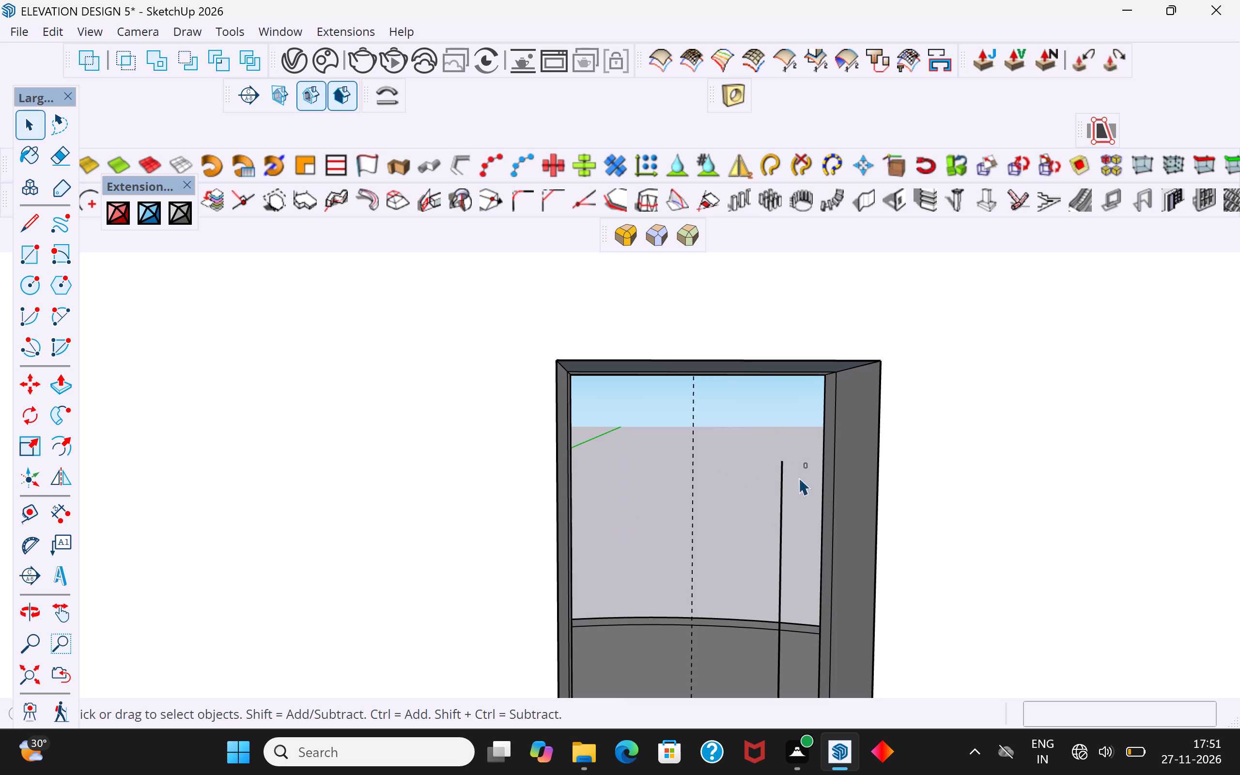
drag(798, 478, 759, 518)
key(Delete)
scroll(733, 480, down, 7)
middle_drag(741, 565, 737, 596)
scroll(728, 565, up, 4)
middle_drag(737, 558, 738, 480)
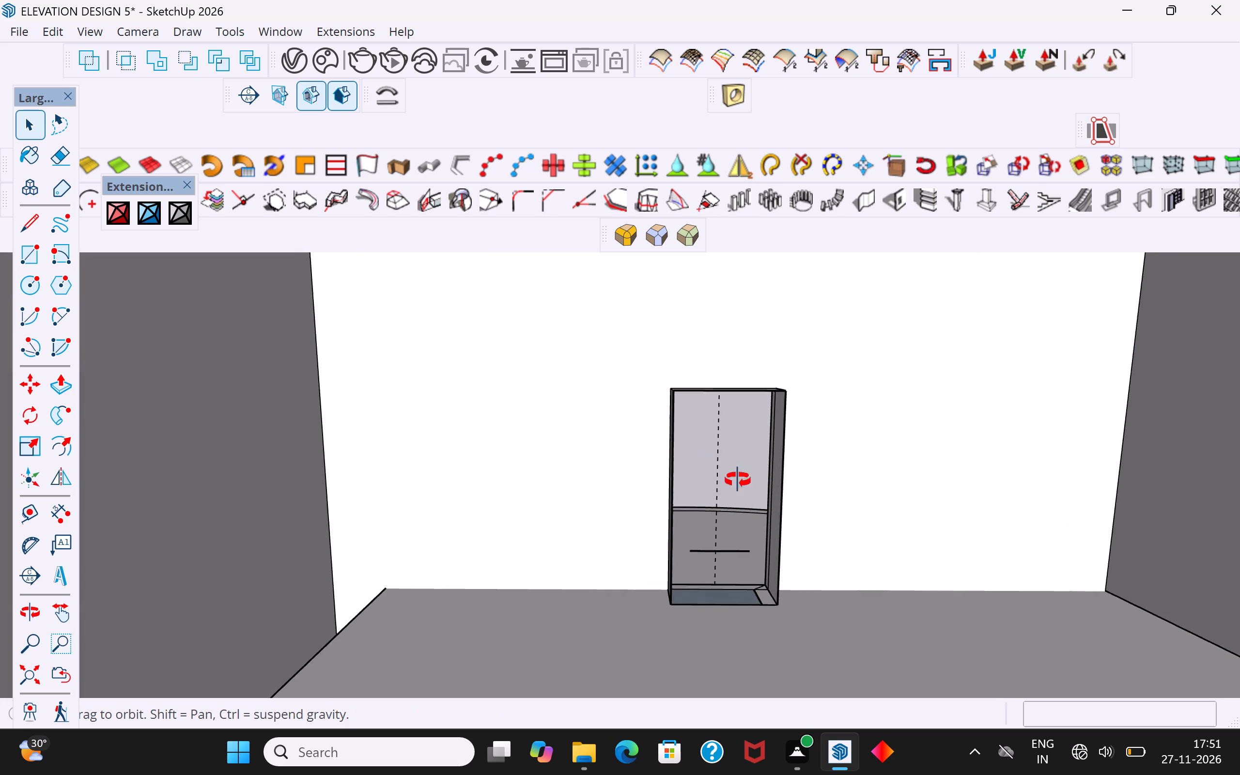
middle_drag(738, 480, 725, 486)
scroll(741, 585, up, 4)
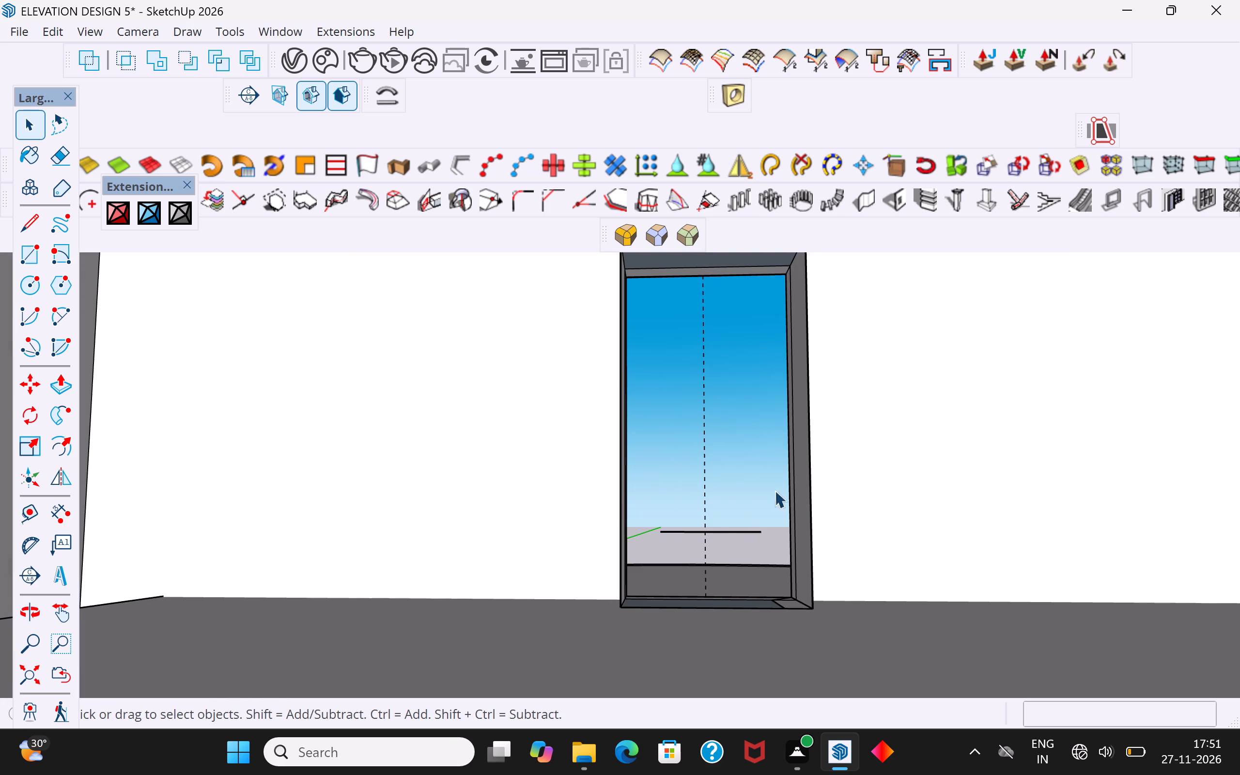
drag(774, 507, 734, 536)
key(Delete)
Delete the vertical dashed guide line running through the door opening.
drag(730, 477, 692, 509)
key(Delete)
Delete one side face and the dark threshold strip of the door box projecting into the room.
scroll(691, 512, down, 6)
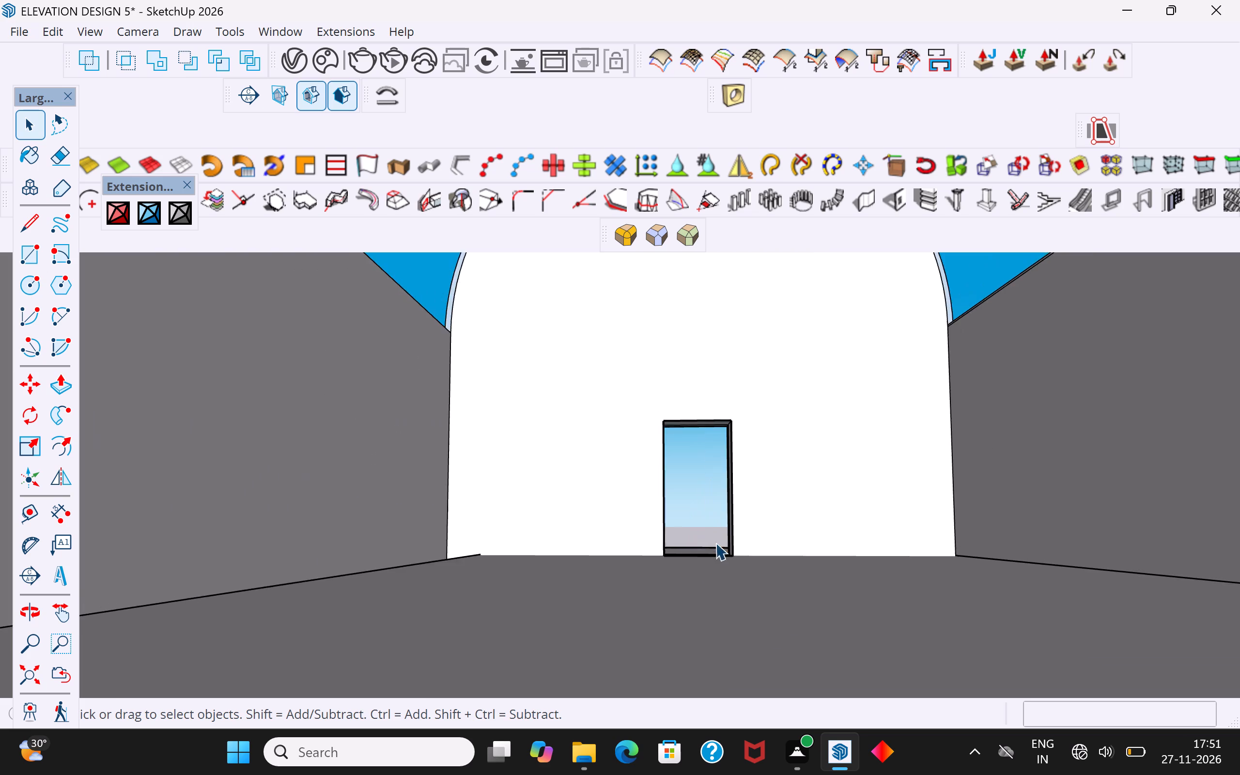
middle_drag(707, 579, 654, 699)
scroll(678, 567, up, 7)
middle_drag(682, 579, 798, 649)
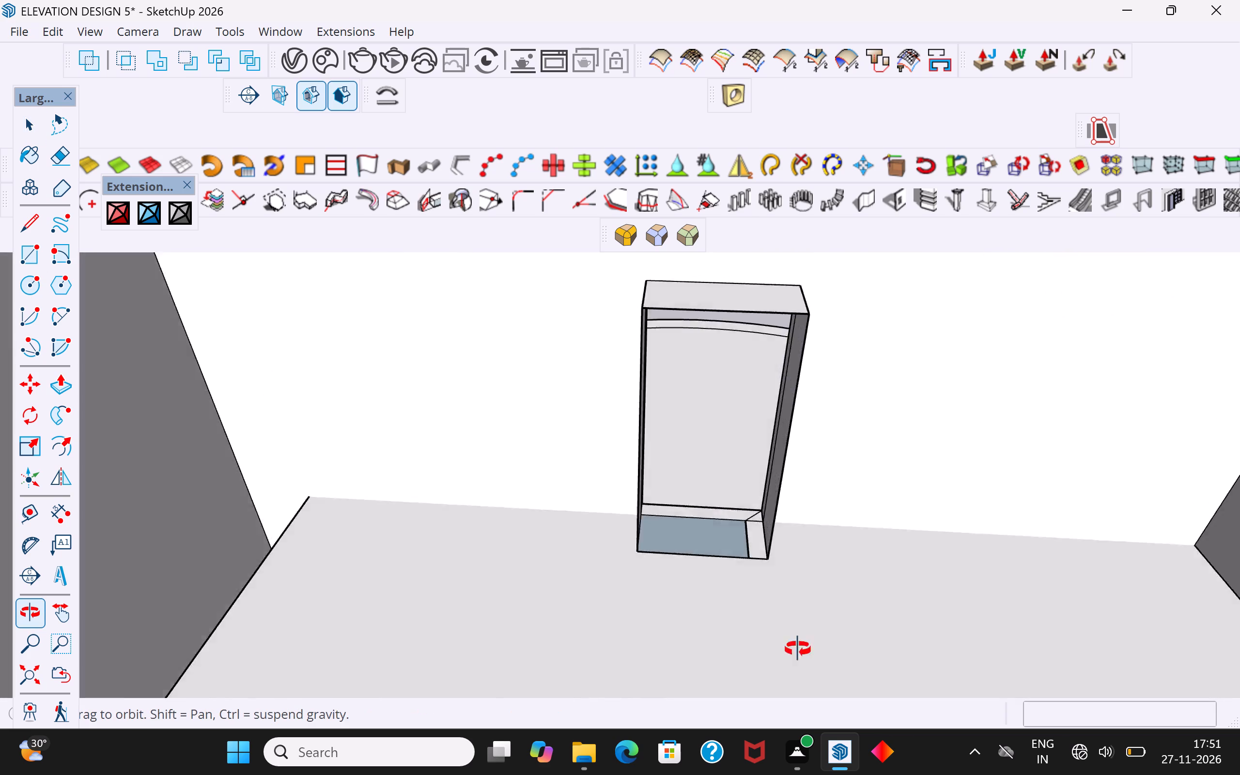
middle_drag(798, 649, 909, 632)
click(657, 472)
key(Delete)
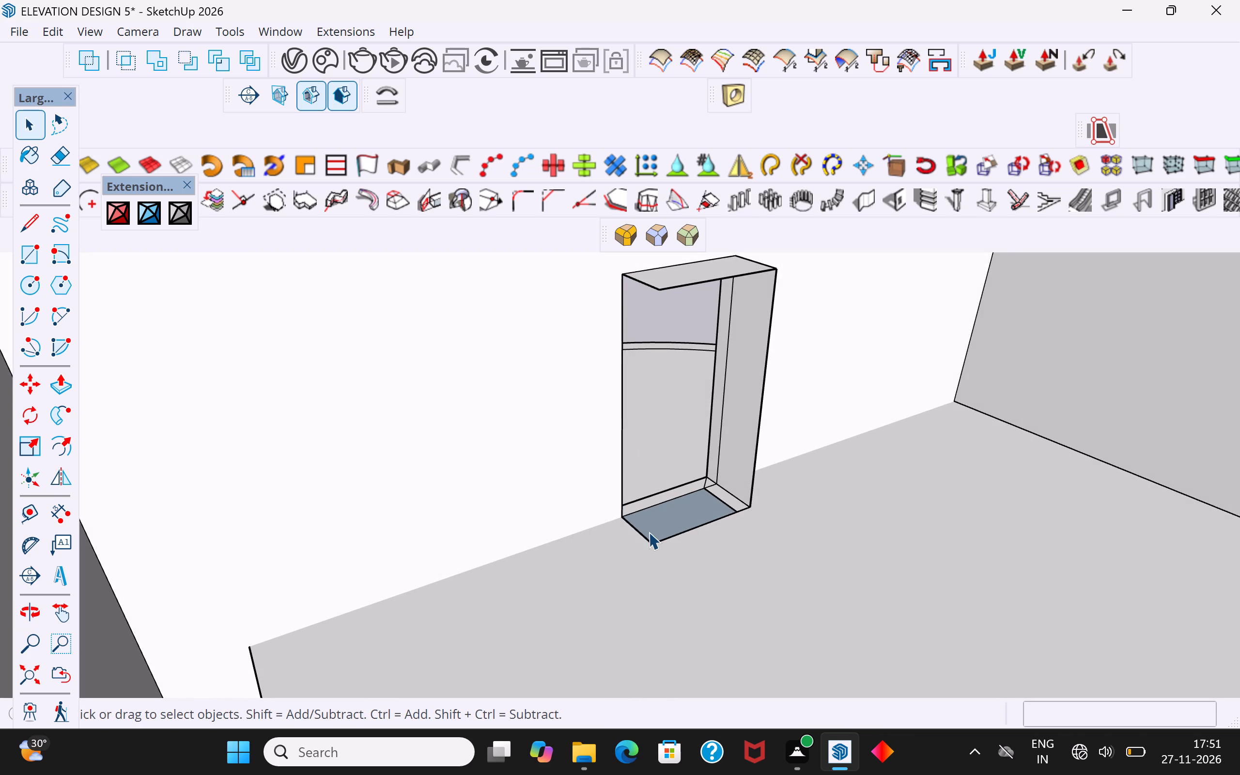
click(647, 539)
key(Delete)
click(670, 539)
key(Delete)
Delete the other side face of the projecting door box and its short strip and edge on the floor.
click(735, 512)
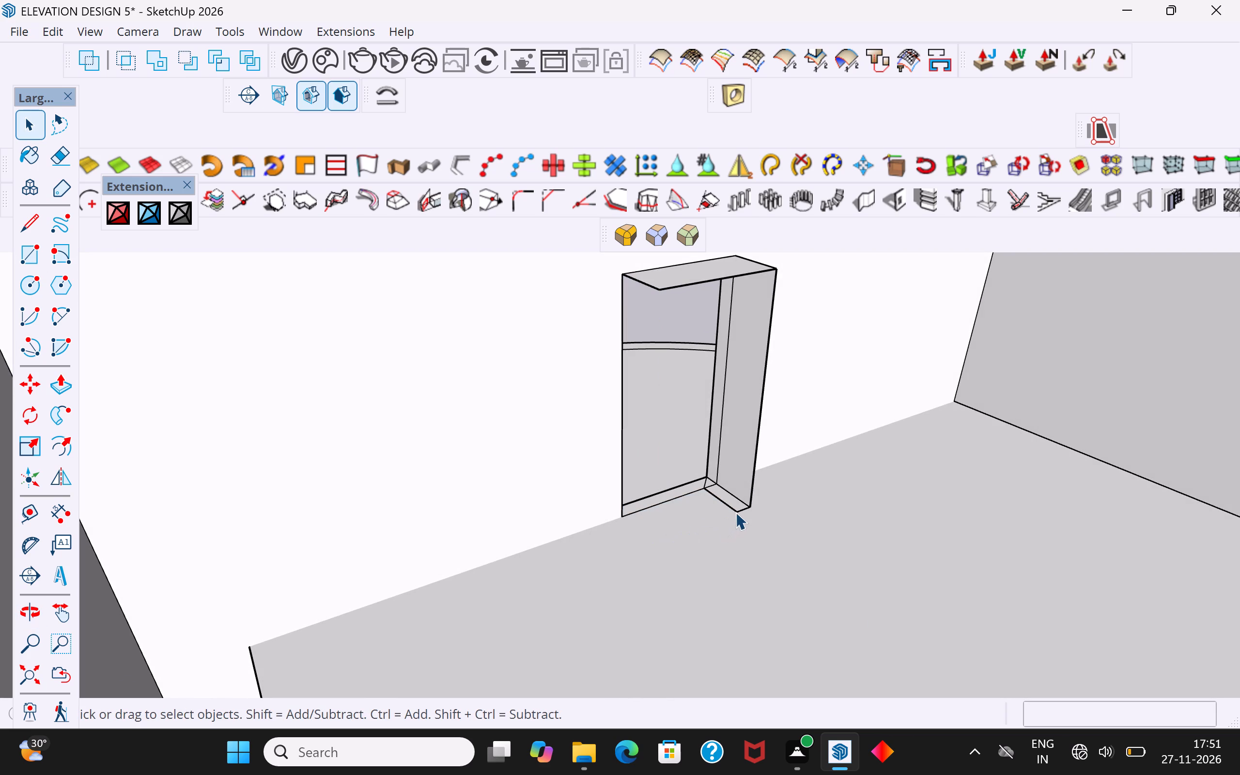
key(Delete)
click(750, 495)
key(Delete)
click(736, 500)
key(Delete)
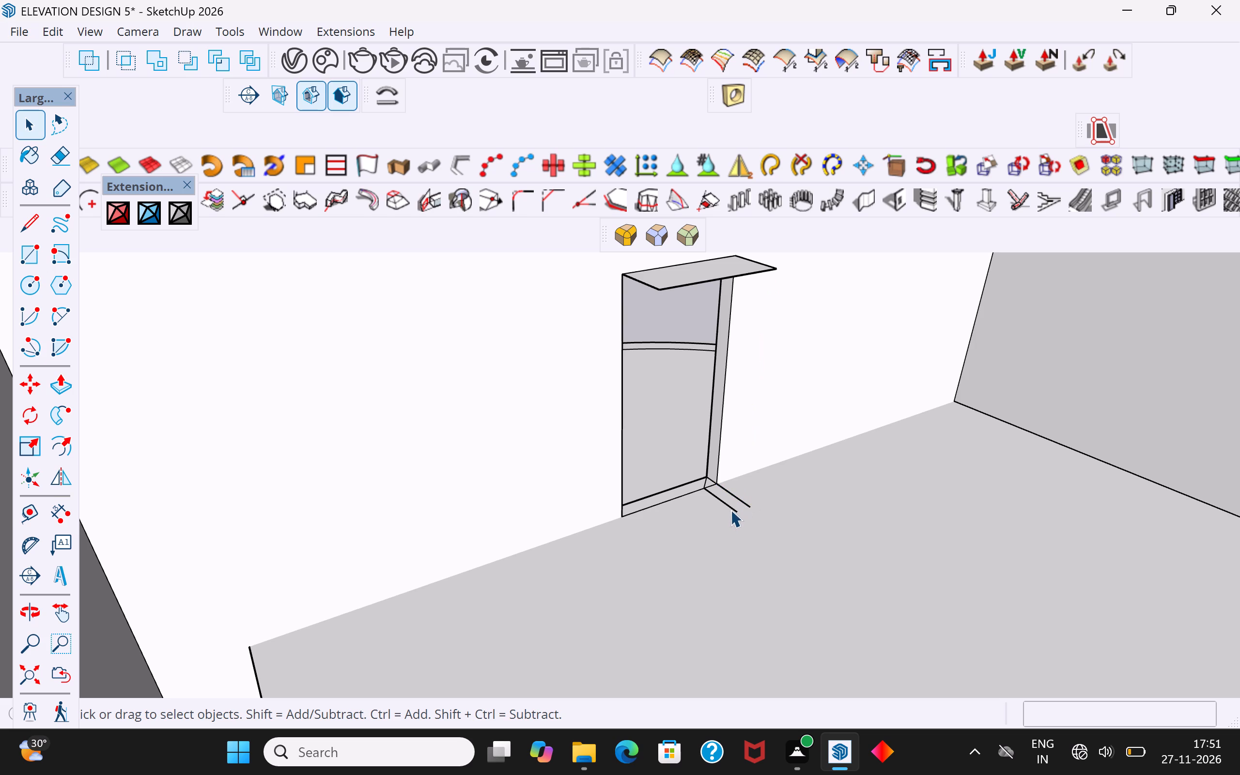
click(729, 510)
key(Delete)
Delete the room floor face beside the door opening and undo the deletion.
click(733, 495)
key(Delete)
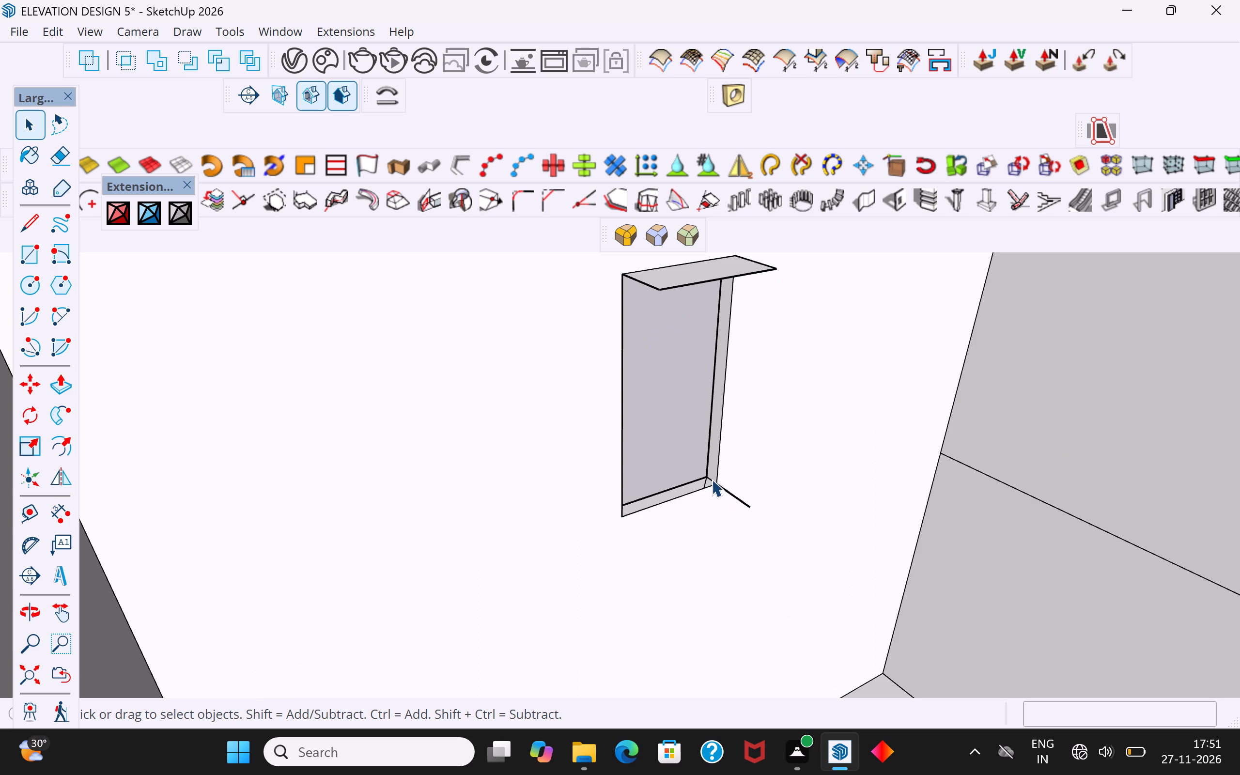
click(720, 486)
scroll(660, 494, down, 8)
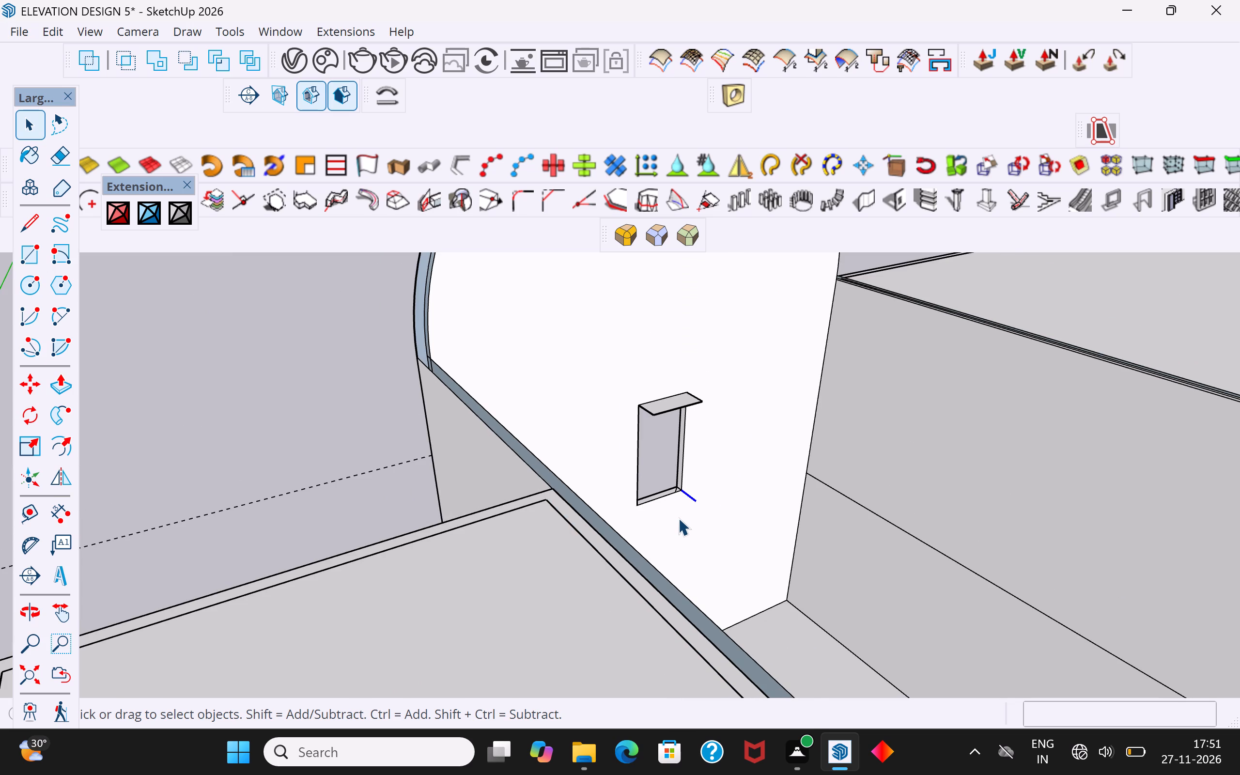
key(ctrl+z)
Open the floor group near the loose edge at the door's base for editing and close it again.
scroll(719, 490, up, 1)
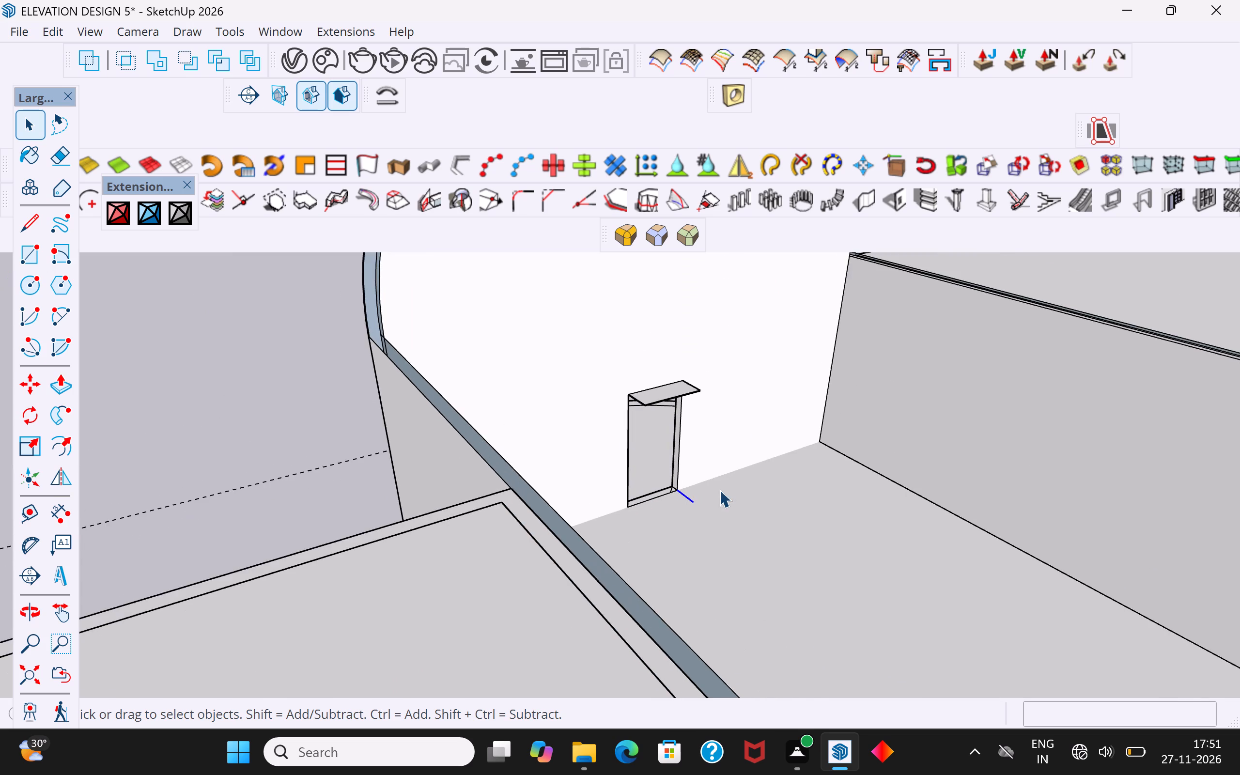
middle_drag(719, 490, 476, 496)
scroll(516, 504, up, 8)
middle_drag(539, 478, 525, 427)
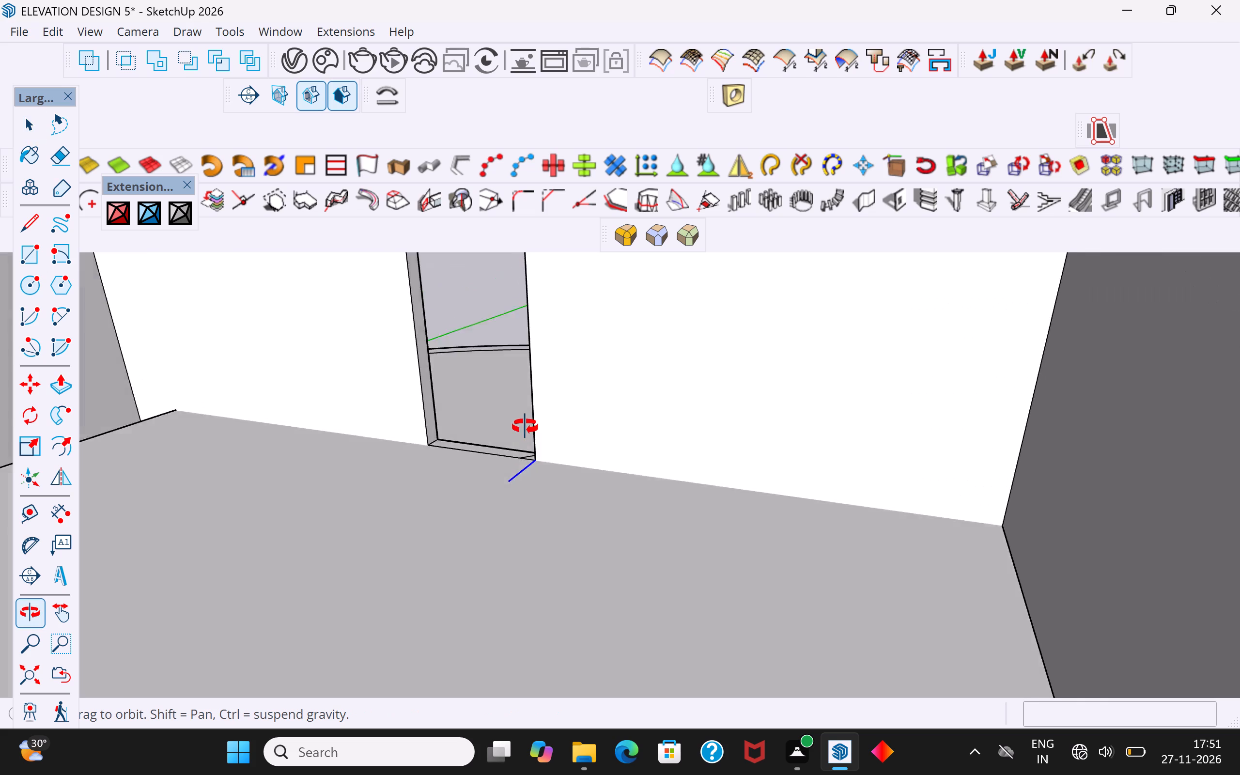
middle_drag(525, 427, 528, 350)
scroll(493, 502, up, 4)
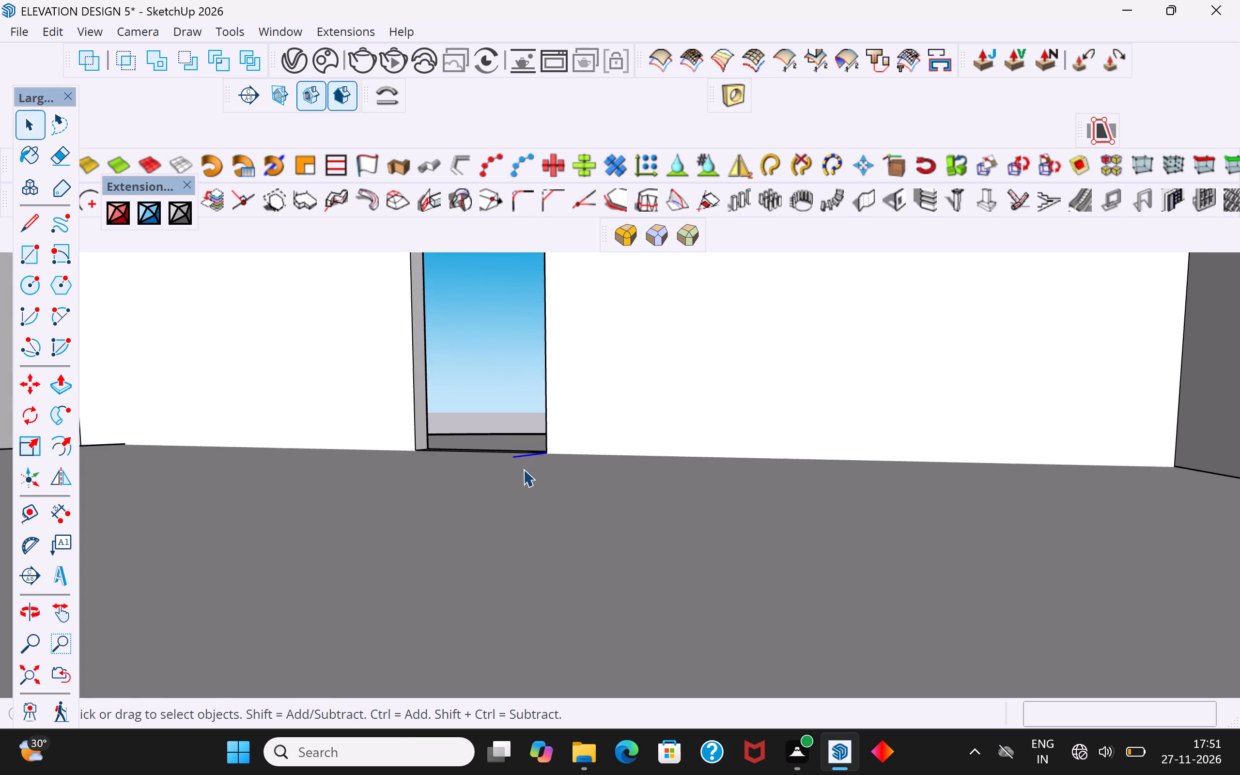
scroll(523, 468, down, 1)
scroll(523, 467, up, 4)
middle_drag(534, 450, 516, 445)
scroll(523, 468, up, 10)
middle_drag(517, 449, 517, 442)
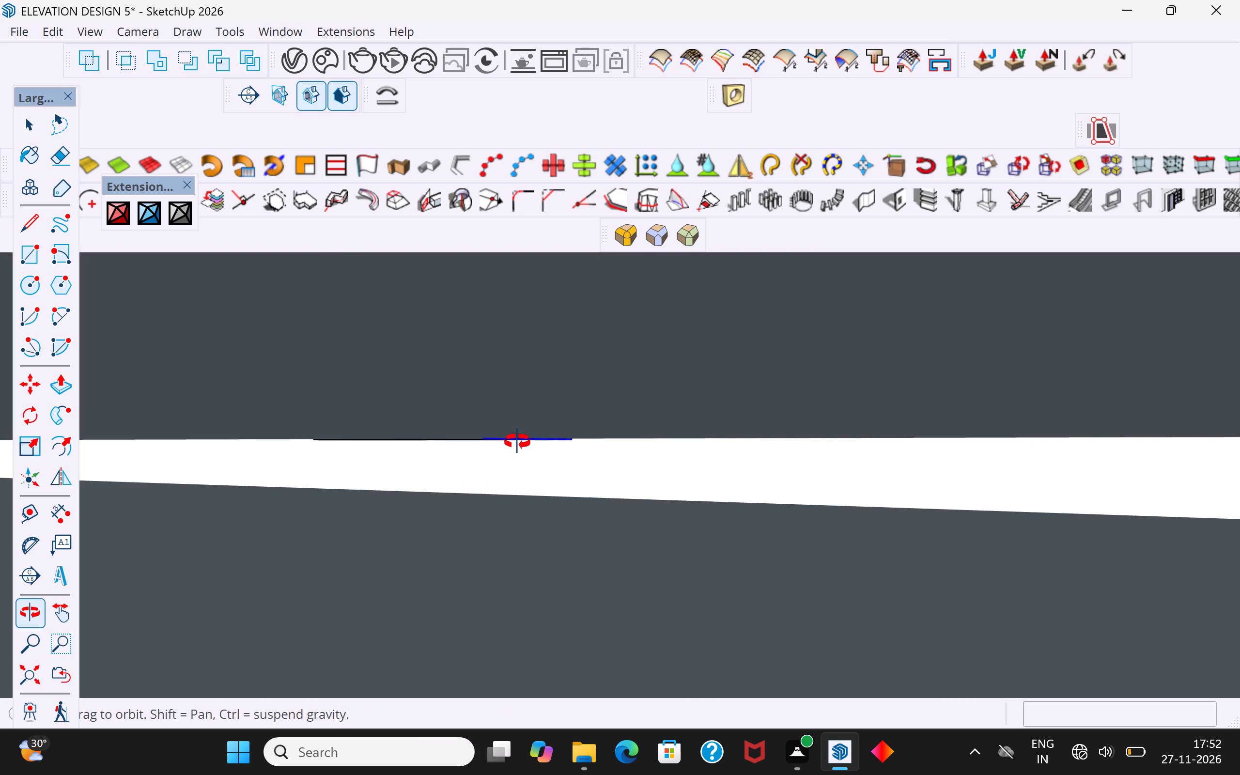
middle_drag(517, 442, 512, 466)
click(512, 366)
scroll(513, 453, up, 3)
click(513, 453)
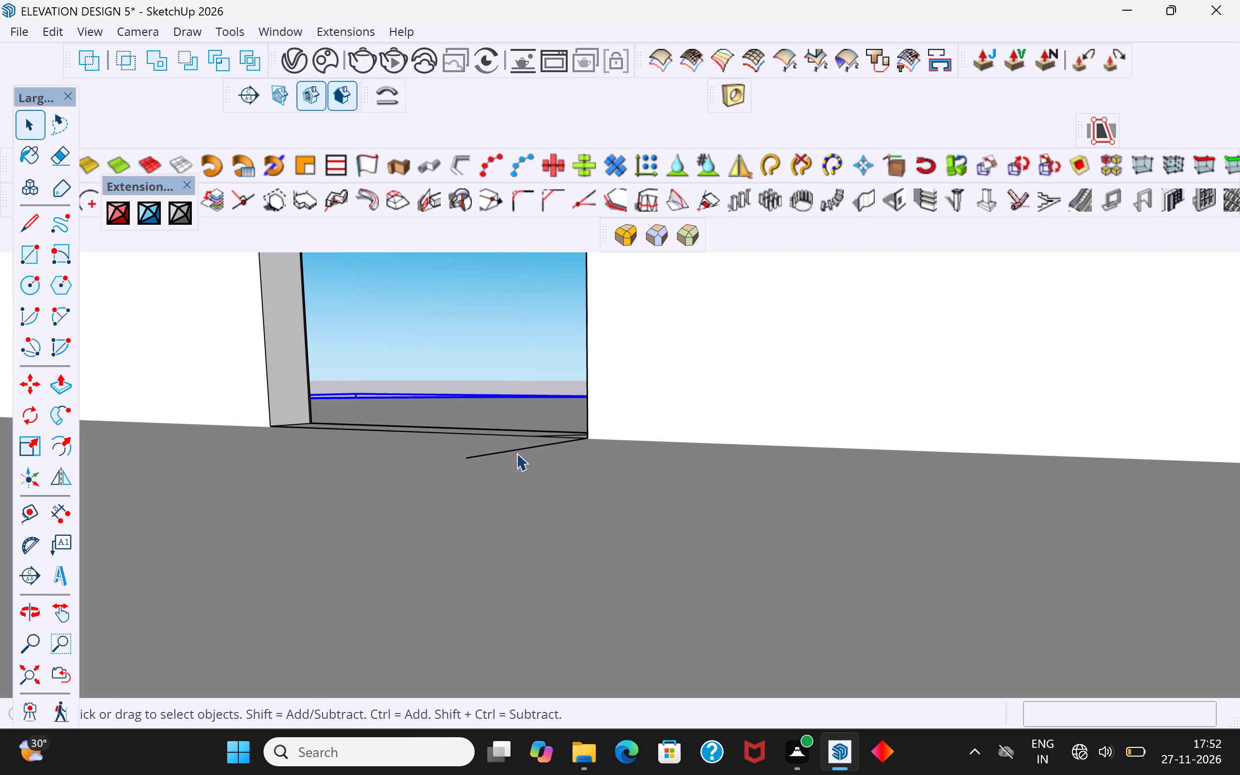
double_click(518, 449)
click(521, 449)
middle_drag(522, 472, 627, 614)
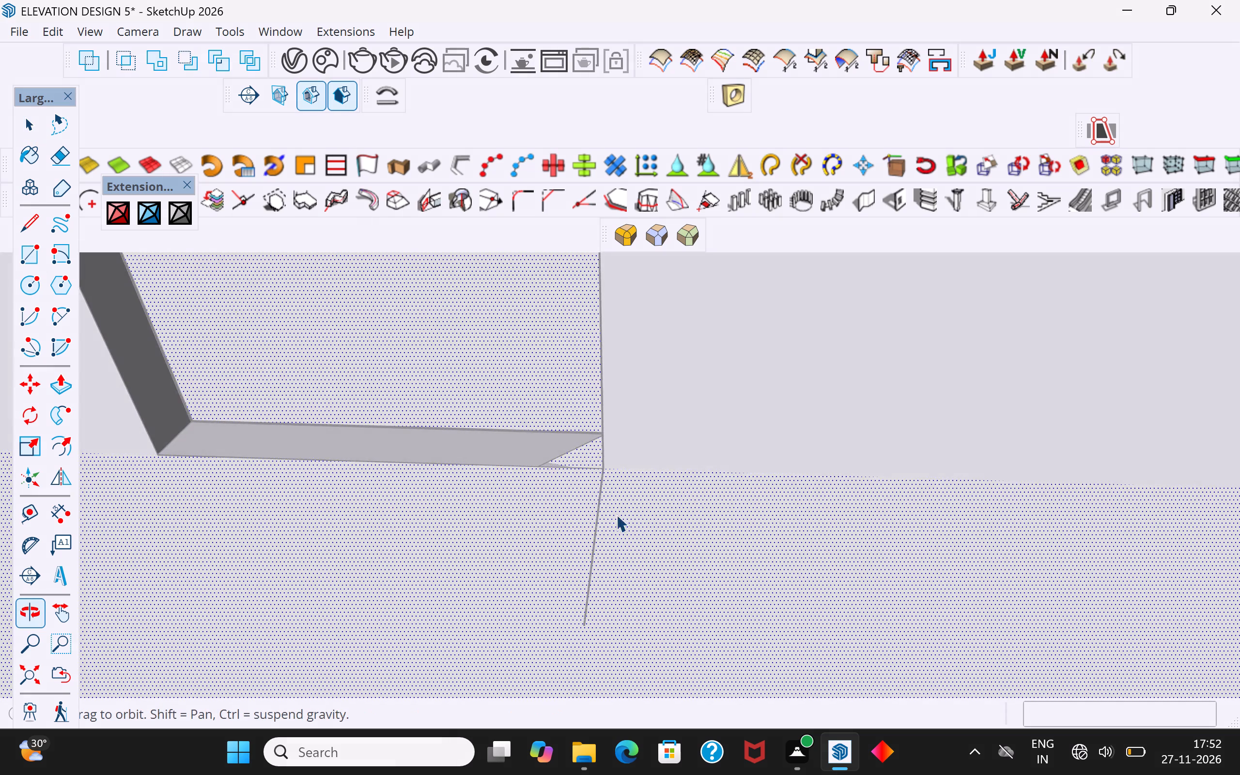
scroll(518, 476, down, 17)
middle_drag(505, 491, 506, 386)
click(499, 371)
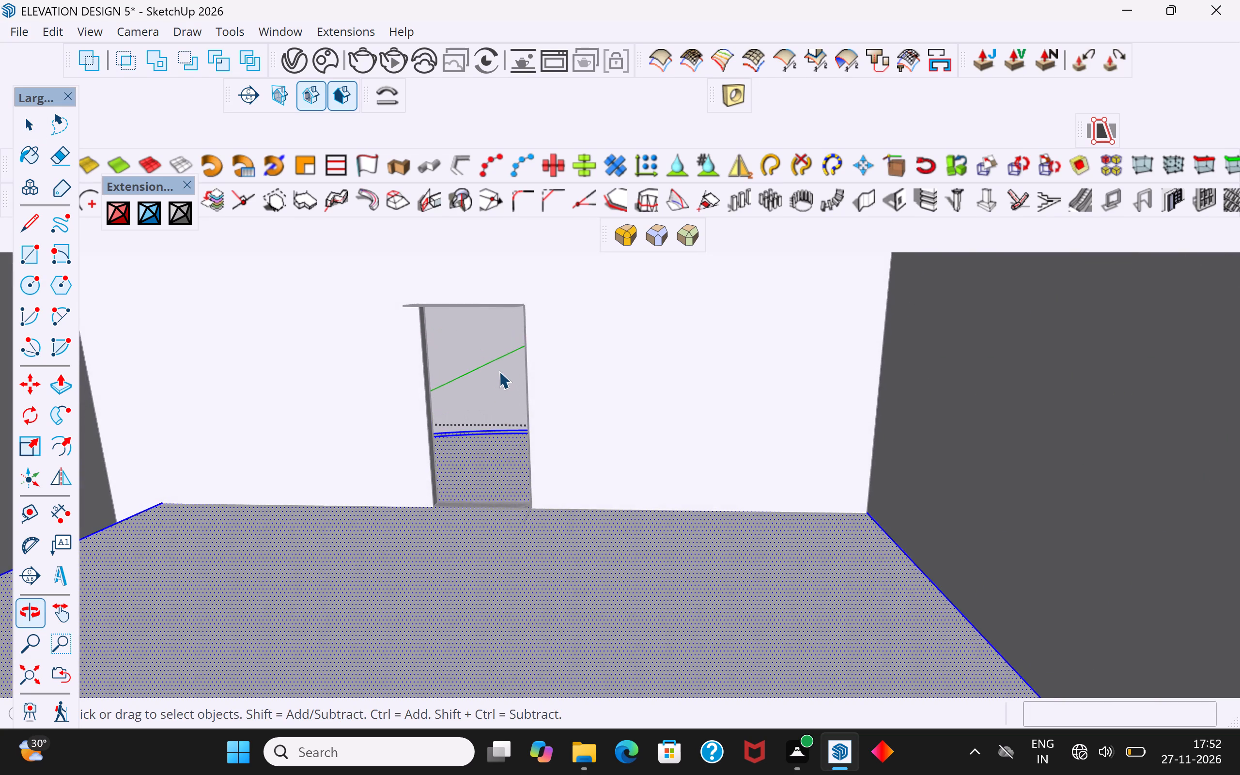
Delete the short diagonal edge at the corner of the door threshold.
middle_drag(528, 524, 620, 542)
scroll(516, 535, up, 8)
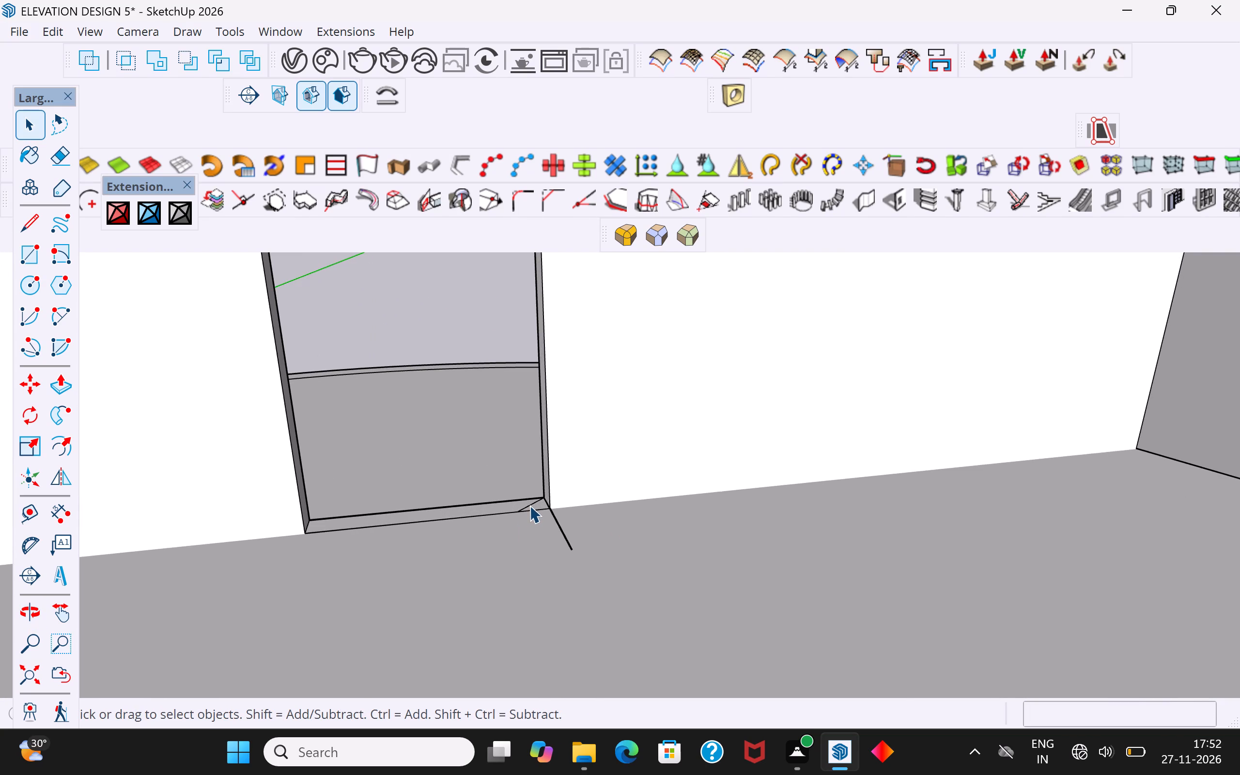
click(530, 506)
key(Delete)
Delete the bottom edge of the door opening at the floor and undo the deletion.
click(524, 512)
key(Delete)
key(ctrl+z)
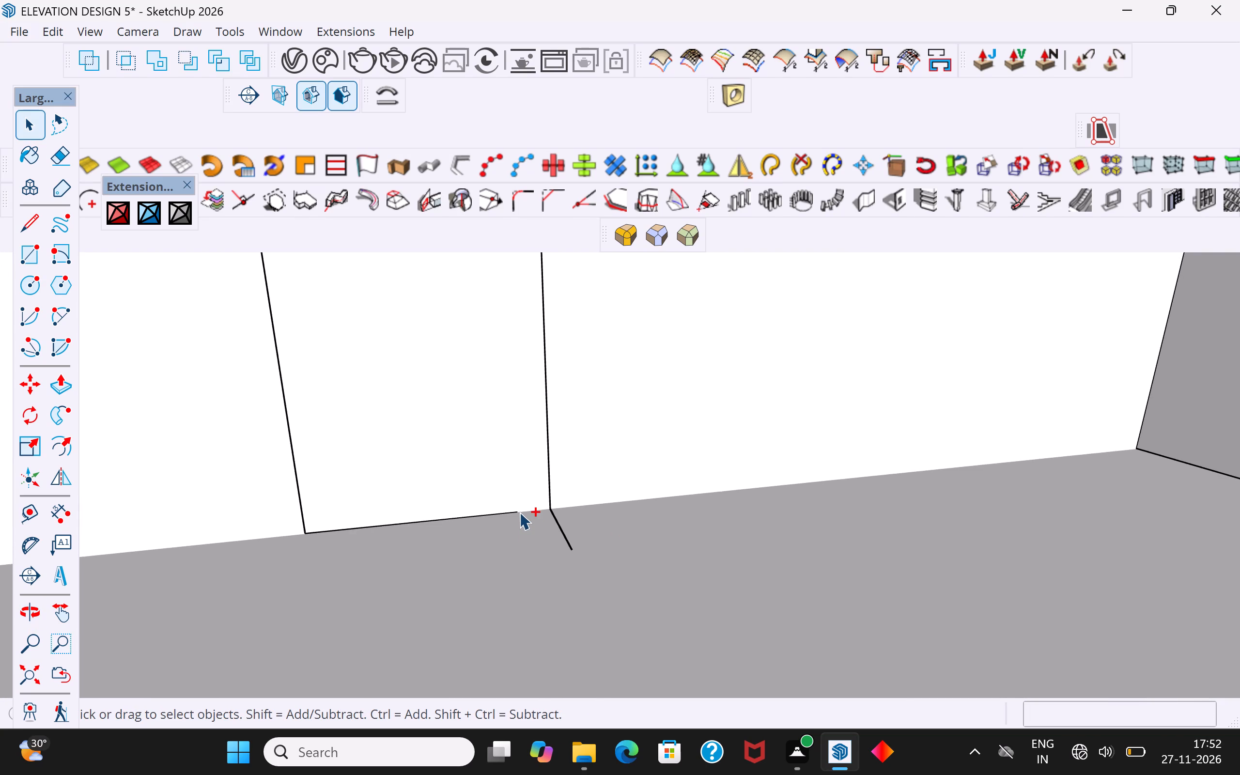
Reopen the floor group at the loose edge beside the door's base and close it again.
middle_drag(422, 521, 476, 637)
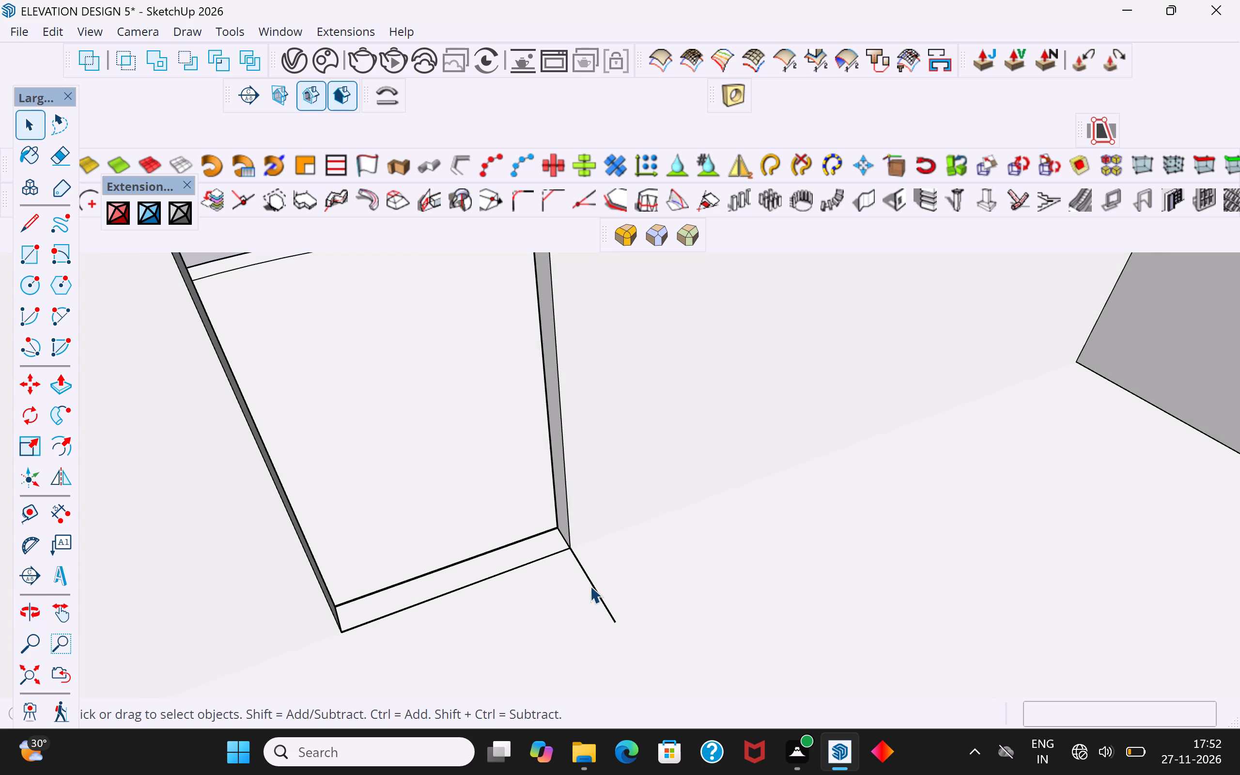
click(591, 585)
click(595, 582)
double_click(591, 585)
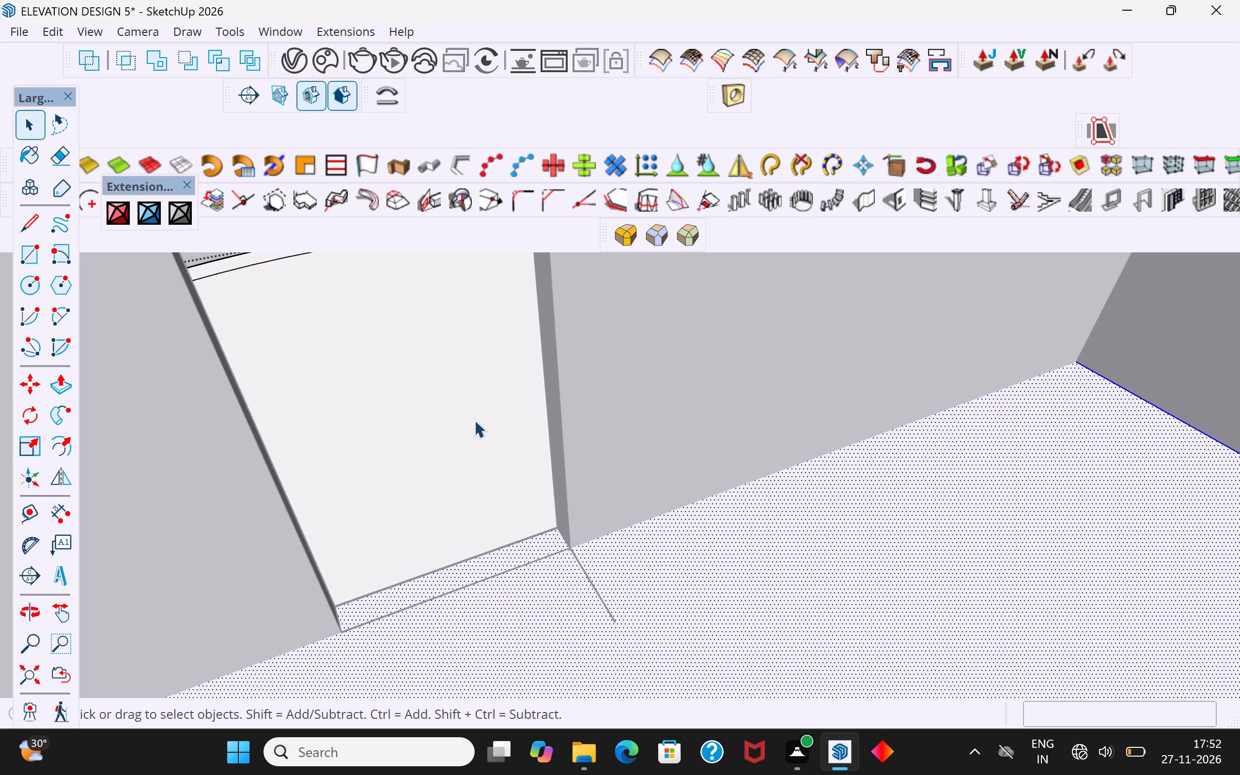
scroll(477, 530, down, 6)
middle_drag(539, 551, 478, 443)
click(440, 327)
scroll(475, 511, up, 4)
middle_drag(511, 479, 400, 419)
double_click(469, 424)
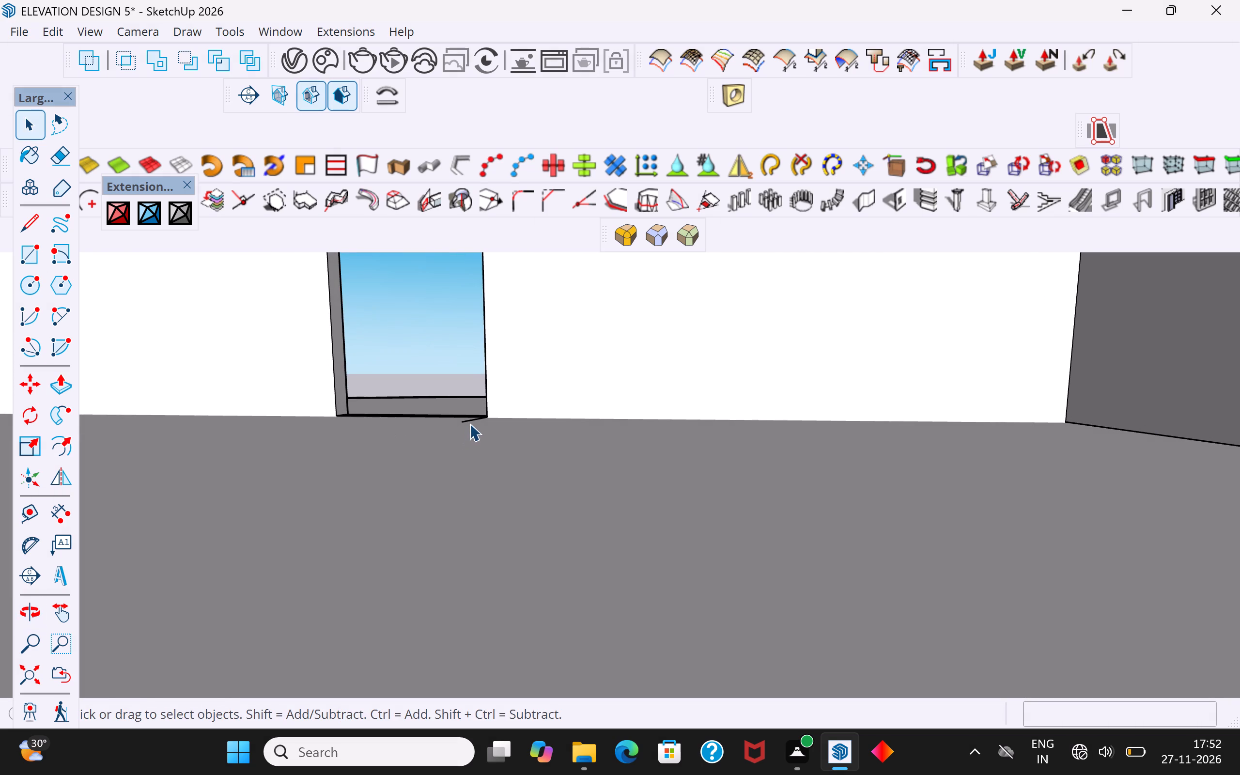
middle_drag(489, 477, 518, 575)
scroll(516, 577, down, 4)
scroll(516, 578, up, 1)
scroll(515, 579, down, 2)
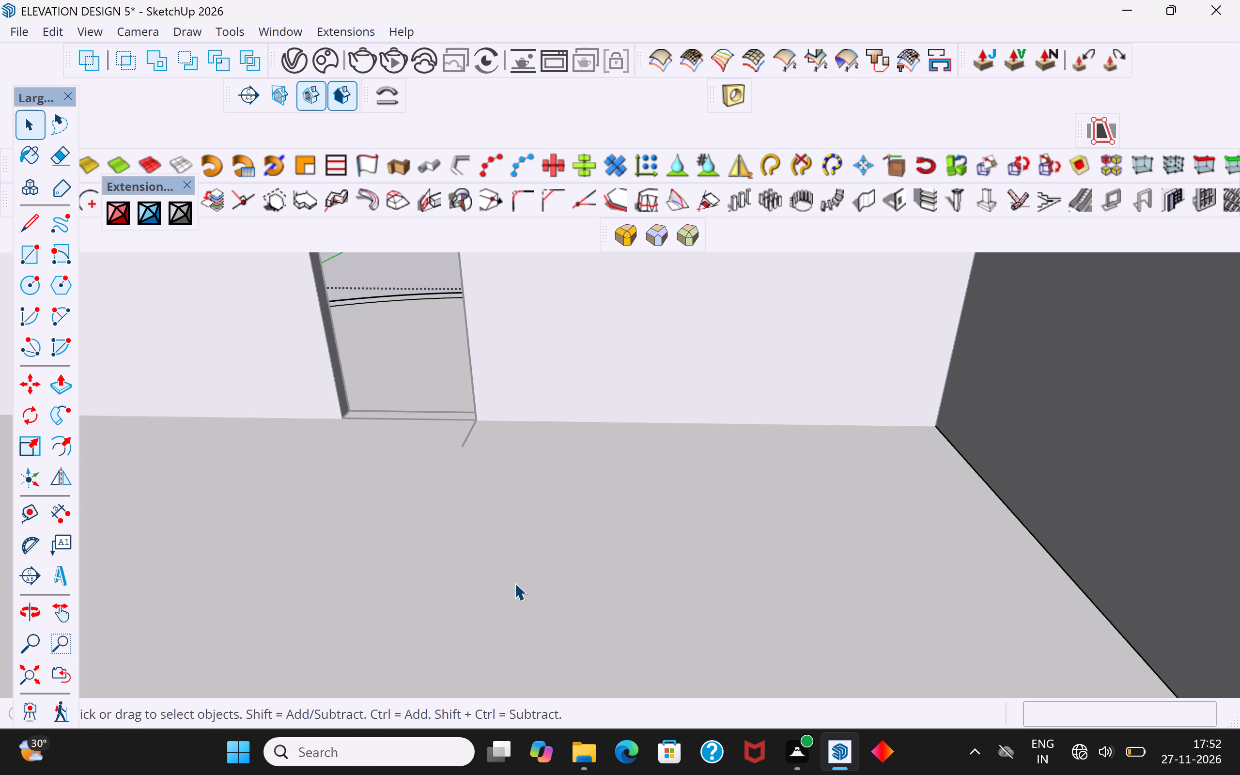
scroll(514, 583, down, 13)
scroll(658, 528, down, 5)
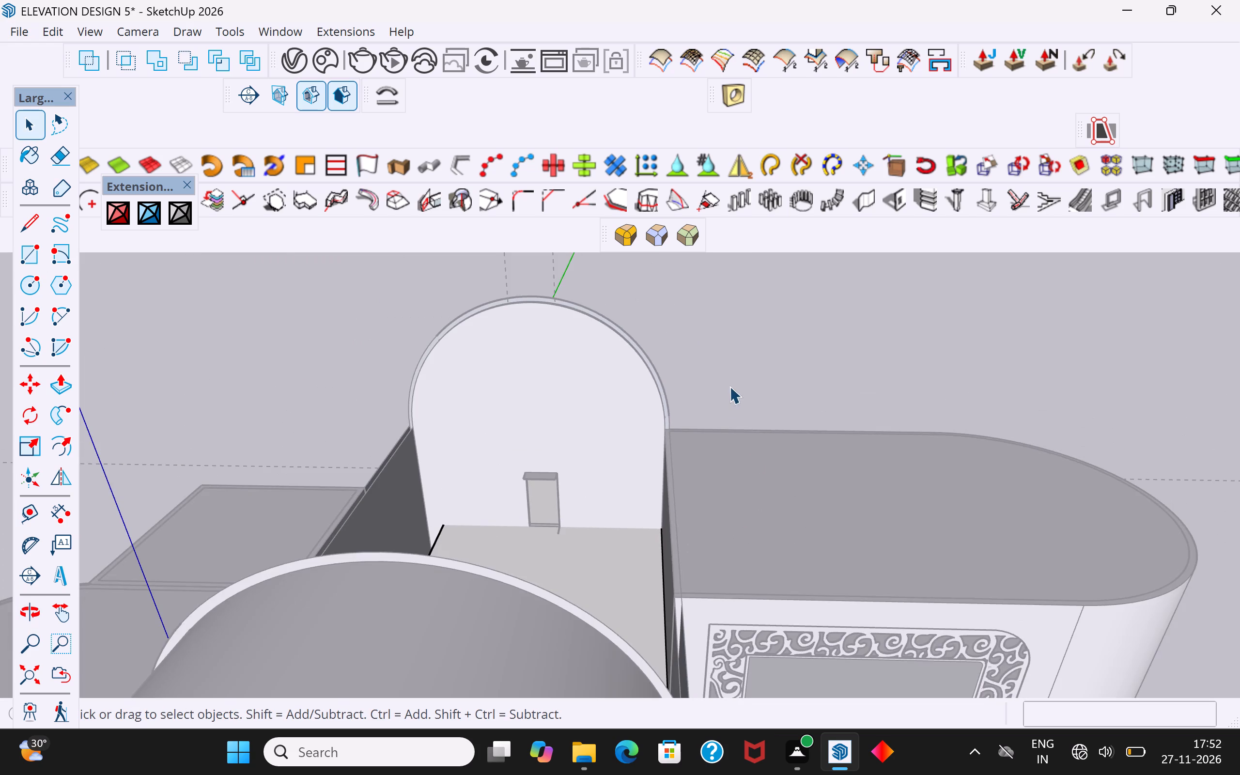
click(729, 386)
Delete the leftover face projecting above the door opening in the arched rear wall, along with its front edge.
scroll(527, 501, up, 5)
middle_drag(561, 483, 557, 605)
scroll(554, 483, up, 5)
click(560, 468)
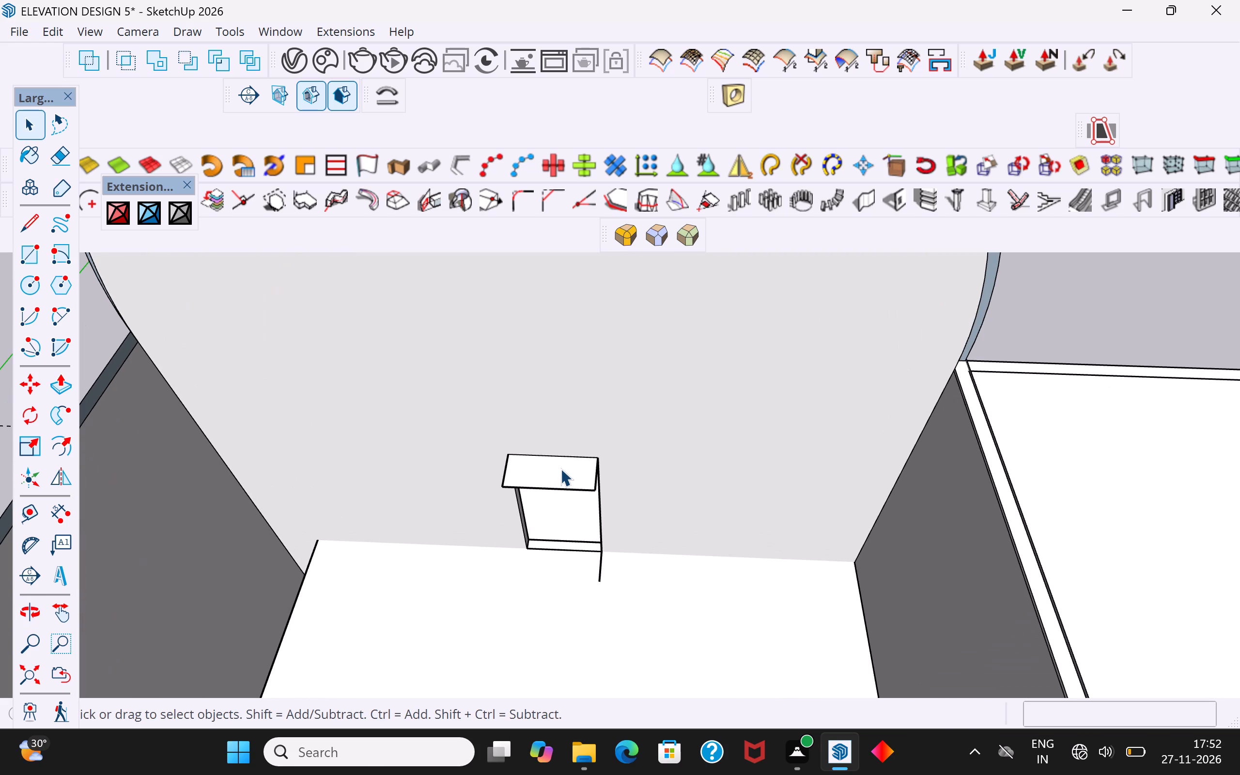
key(Delete)
click(564, 489)
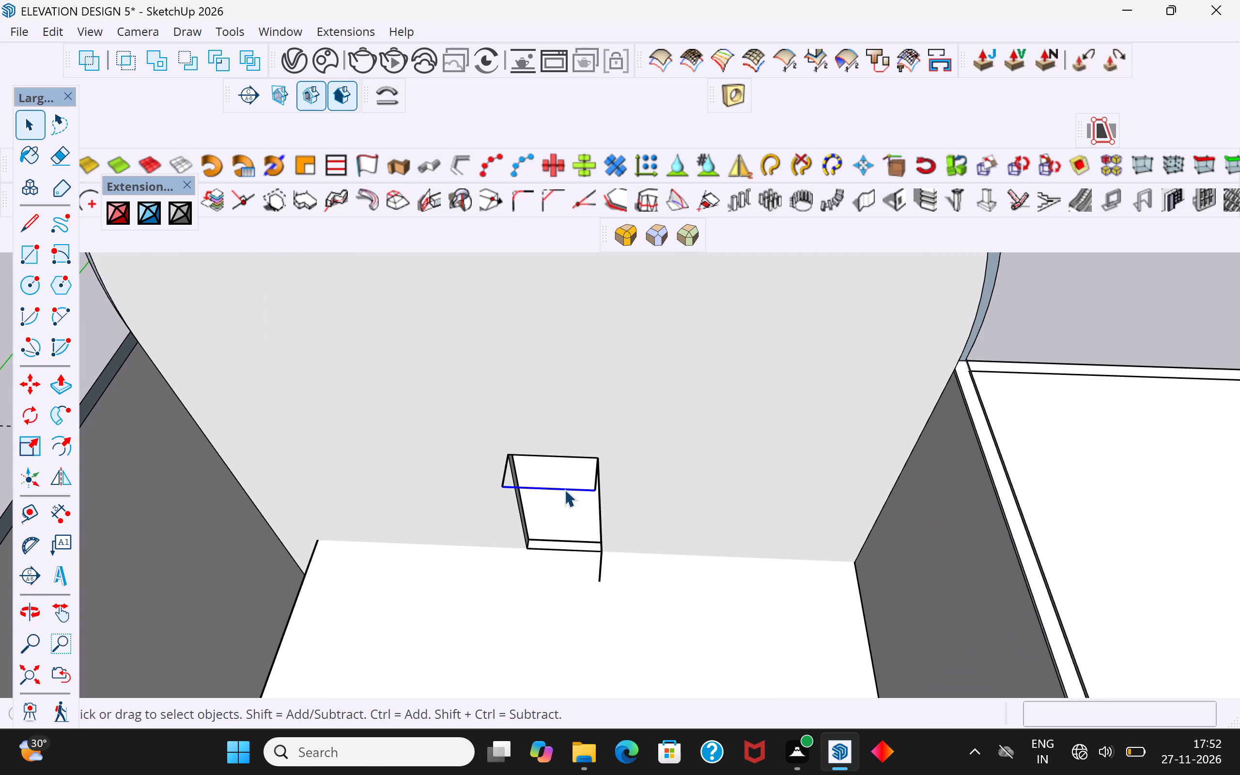
key(Delete)
Delete the leftover short edges sticking out from the two top corners of the door opening.
click(504, 473)
key(Delete)
click(596, 481)
key(Delete)
middle_drag(567, 496, 713, 372)
scroll(600, 440, up, 5)
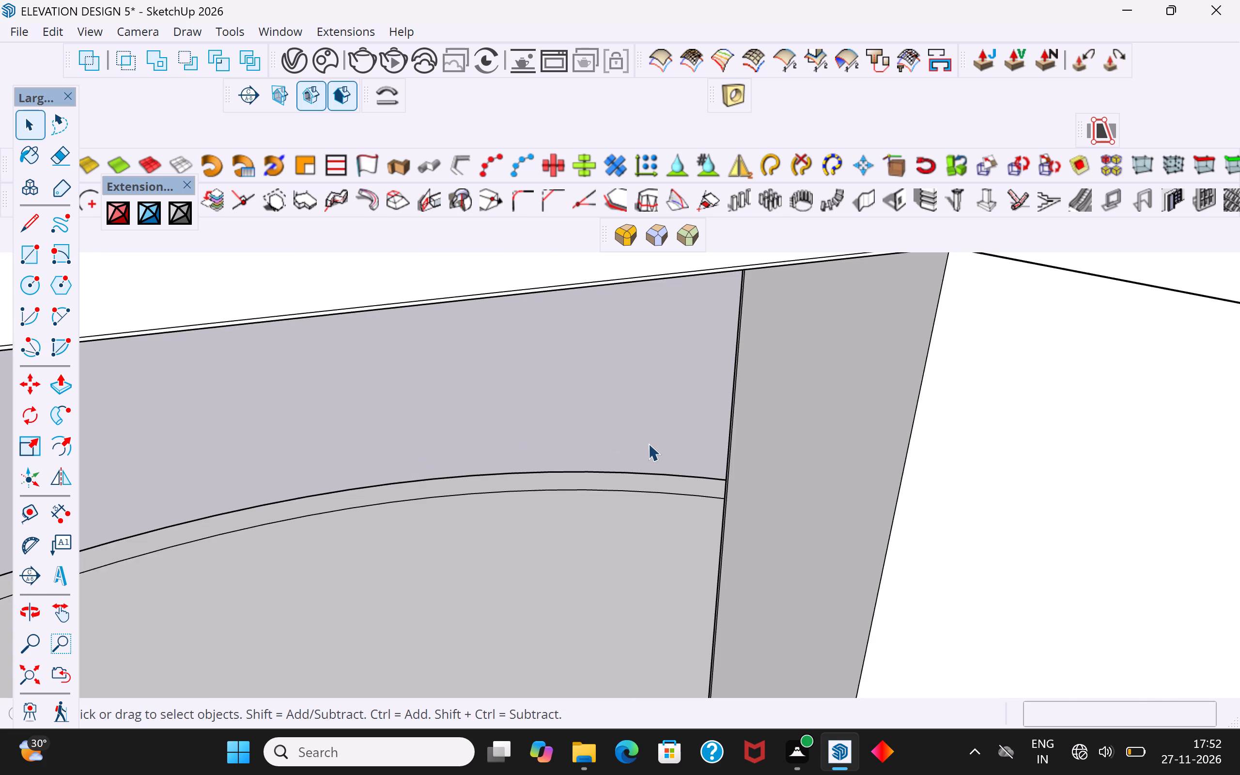
scroll(646, 445, down, 2)
click(708, 449)
key(Delete)
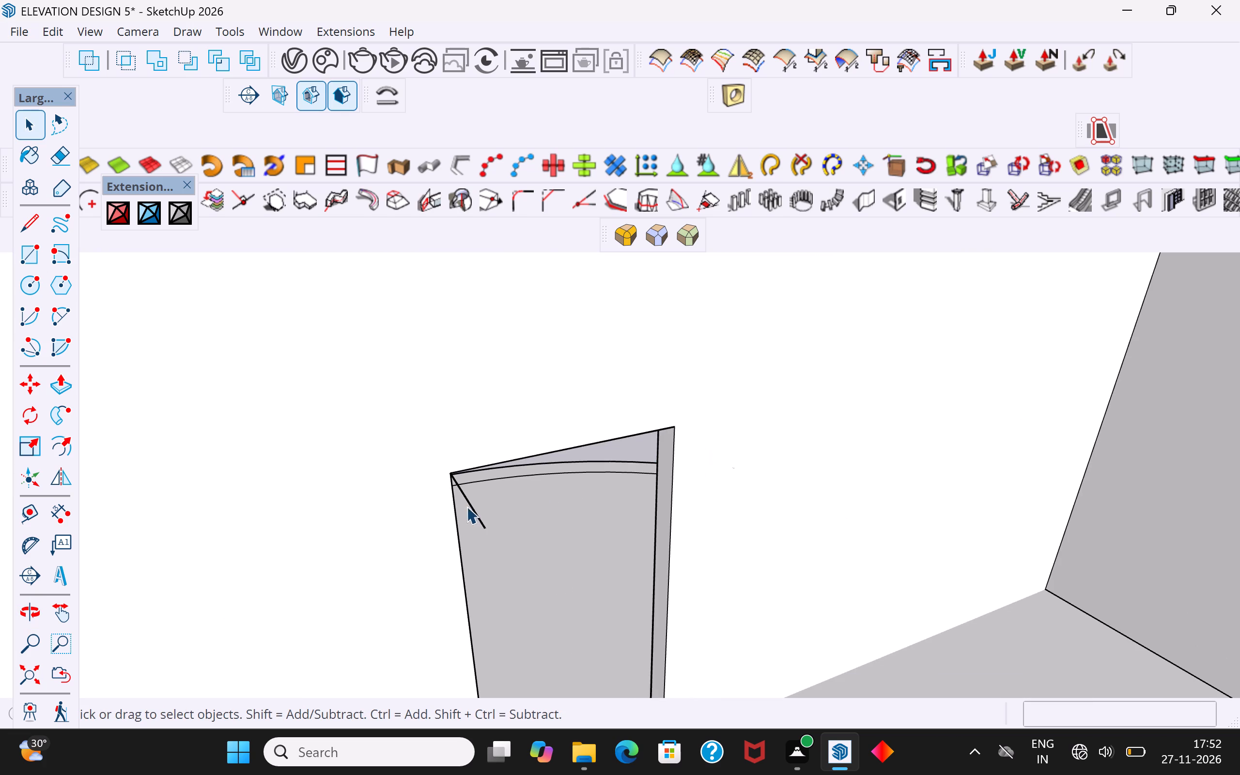
click(470, 505)
key(Delete)
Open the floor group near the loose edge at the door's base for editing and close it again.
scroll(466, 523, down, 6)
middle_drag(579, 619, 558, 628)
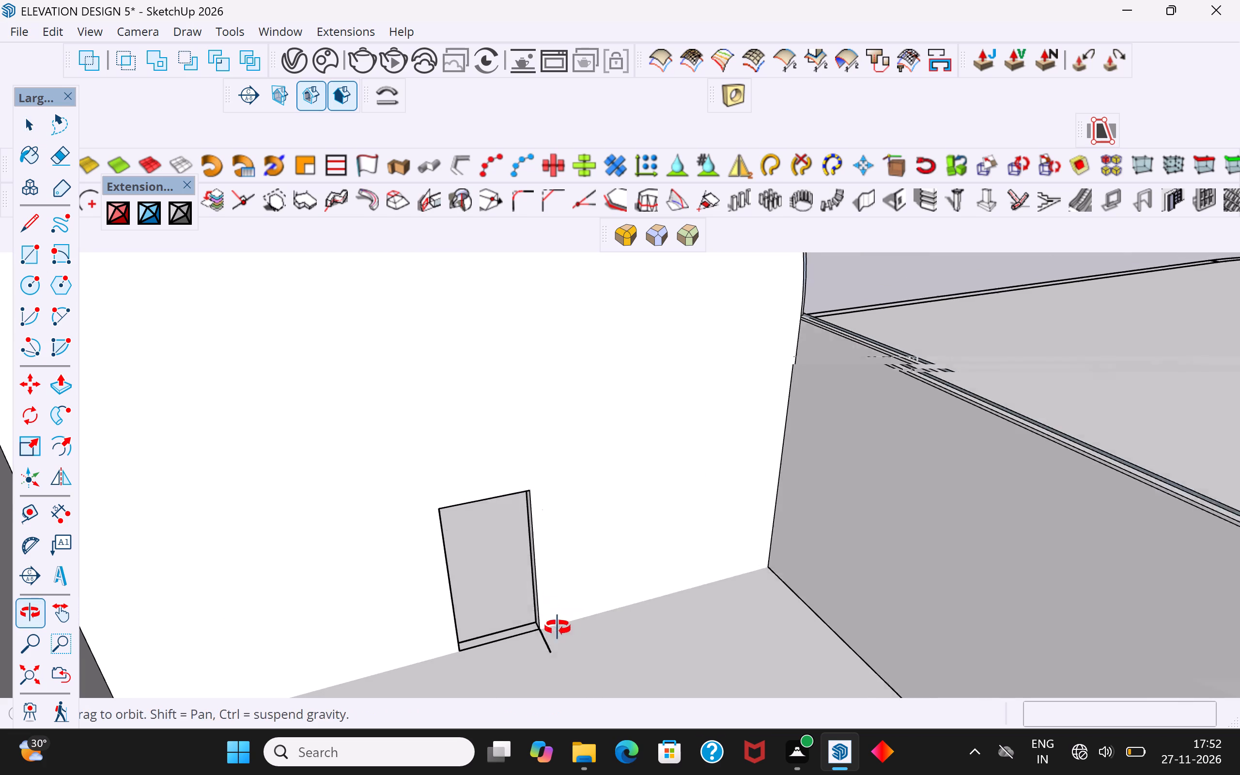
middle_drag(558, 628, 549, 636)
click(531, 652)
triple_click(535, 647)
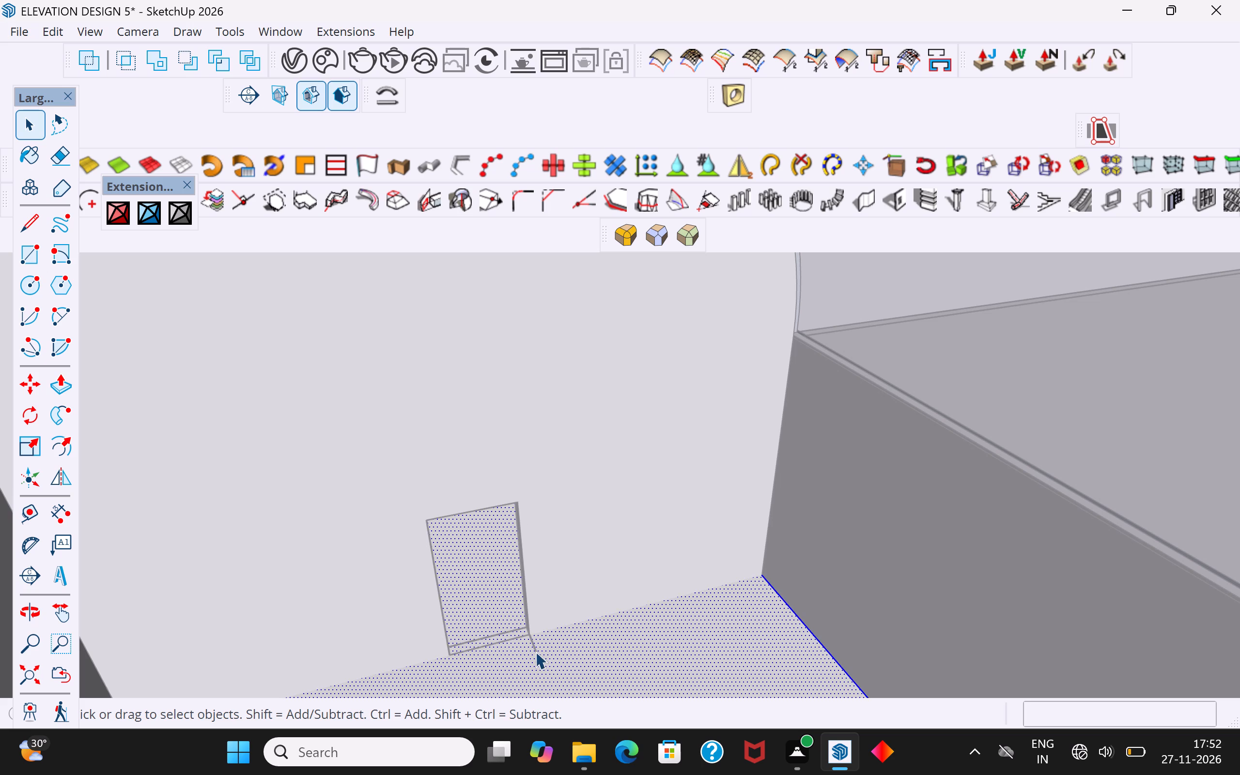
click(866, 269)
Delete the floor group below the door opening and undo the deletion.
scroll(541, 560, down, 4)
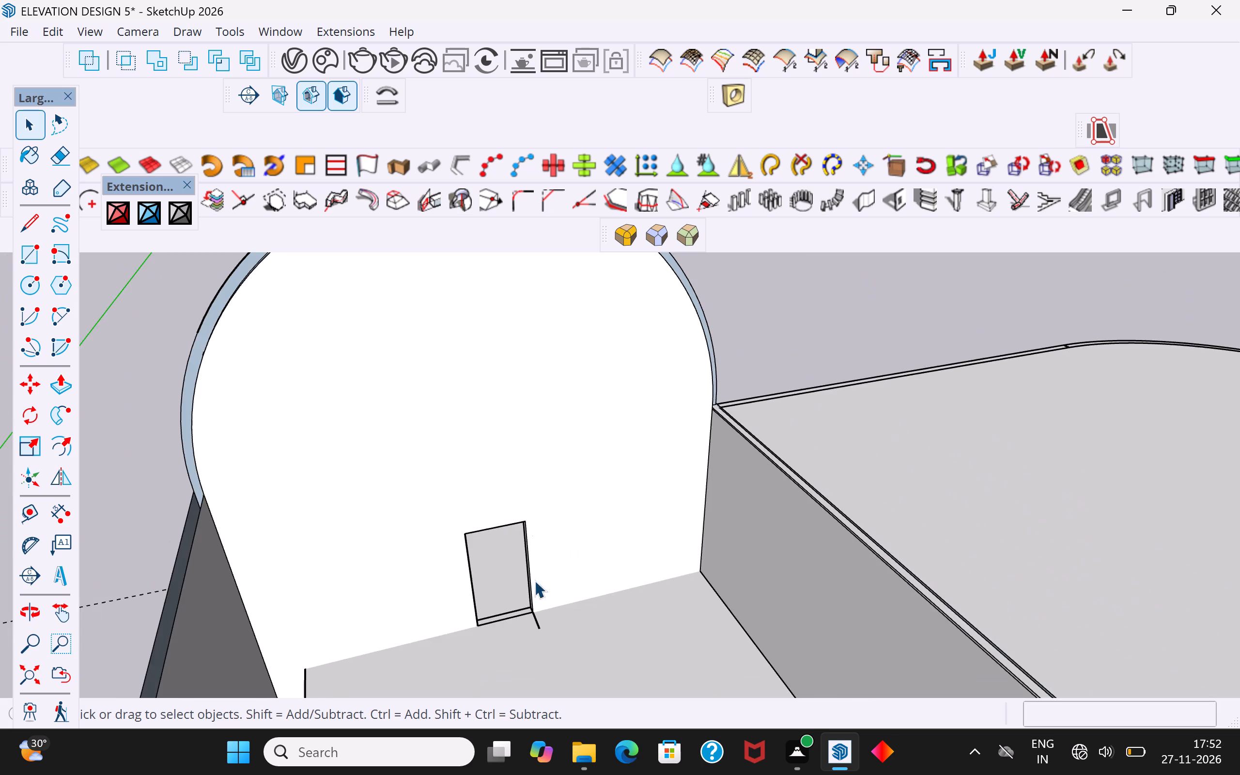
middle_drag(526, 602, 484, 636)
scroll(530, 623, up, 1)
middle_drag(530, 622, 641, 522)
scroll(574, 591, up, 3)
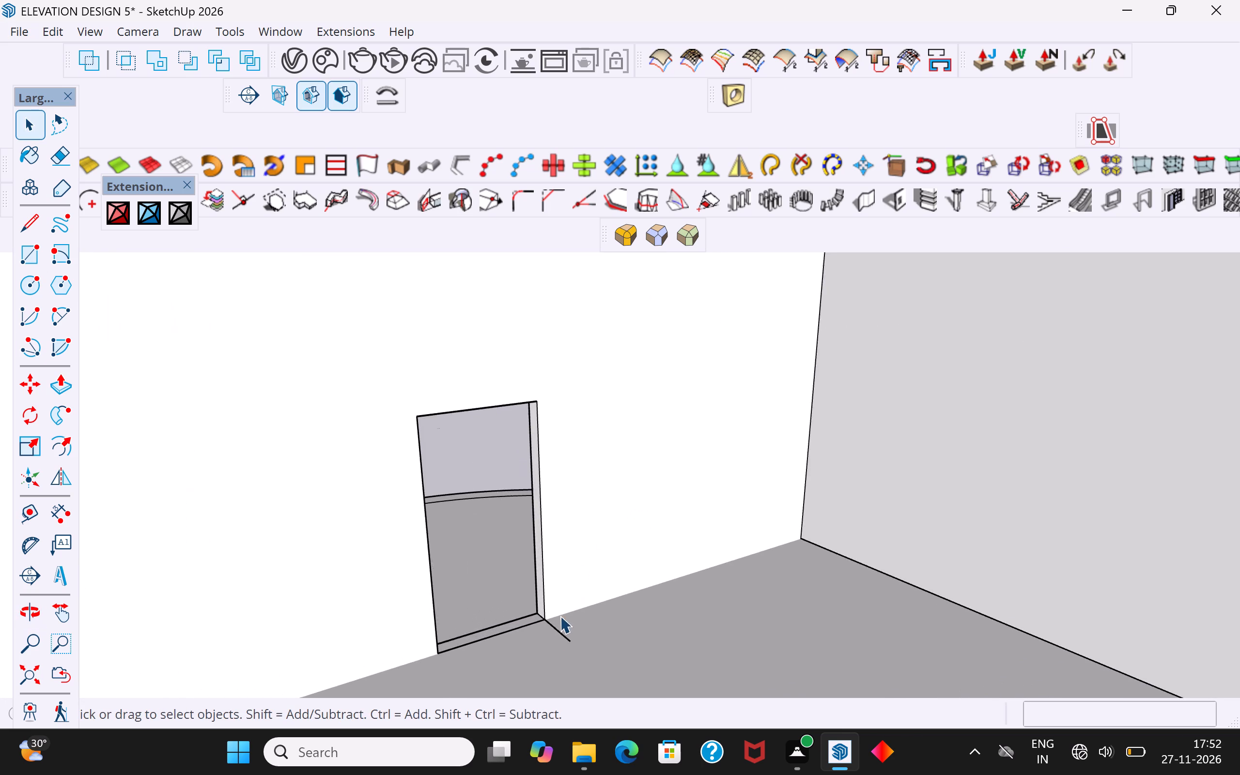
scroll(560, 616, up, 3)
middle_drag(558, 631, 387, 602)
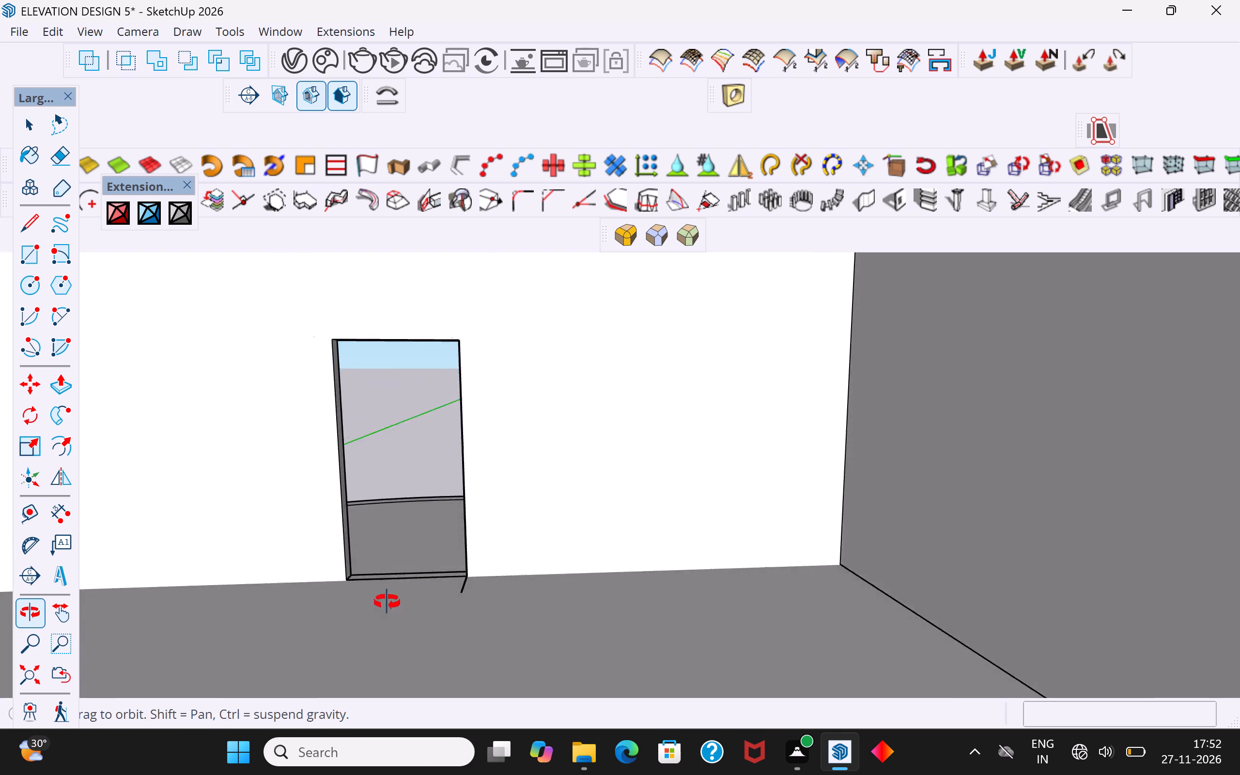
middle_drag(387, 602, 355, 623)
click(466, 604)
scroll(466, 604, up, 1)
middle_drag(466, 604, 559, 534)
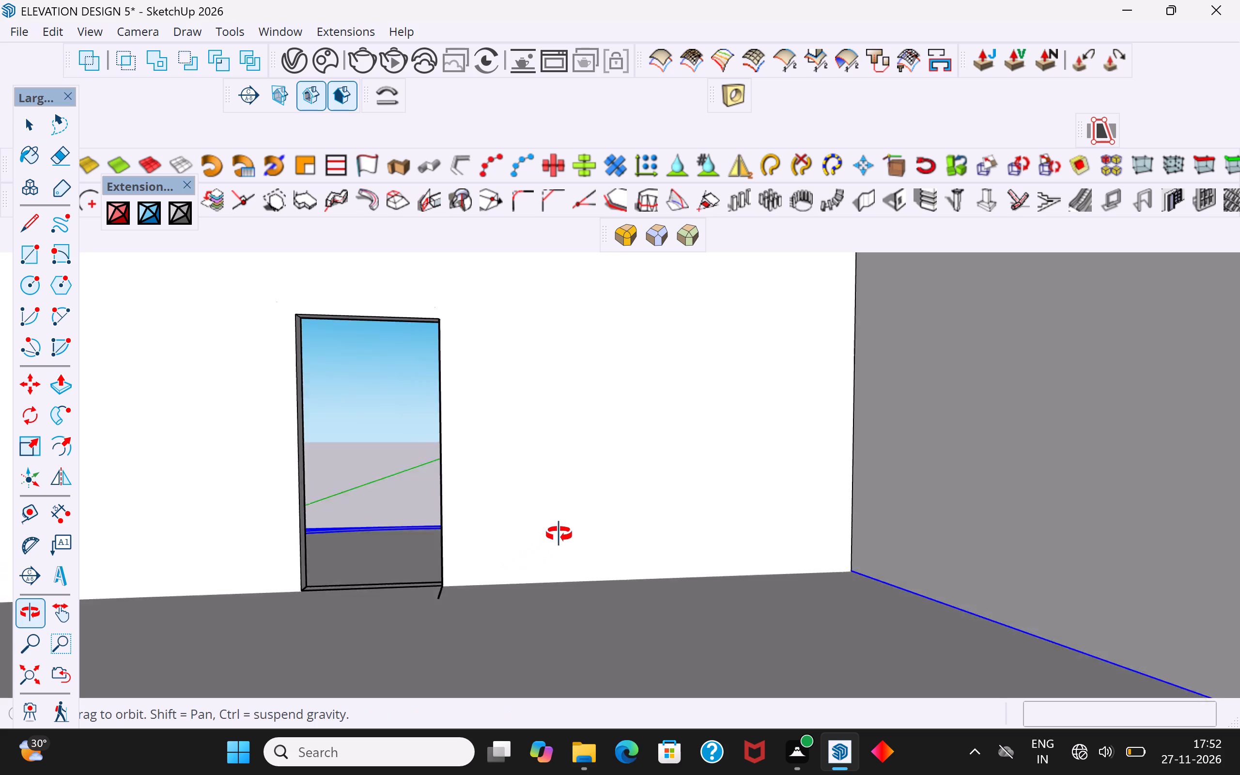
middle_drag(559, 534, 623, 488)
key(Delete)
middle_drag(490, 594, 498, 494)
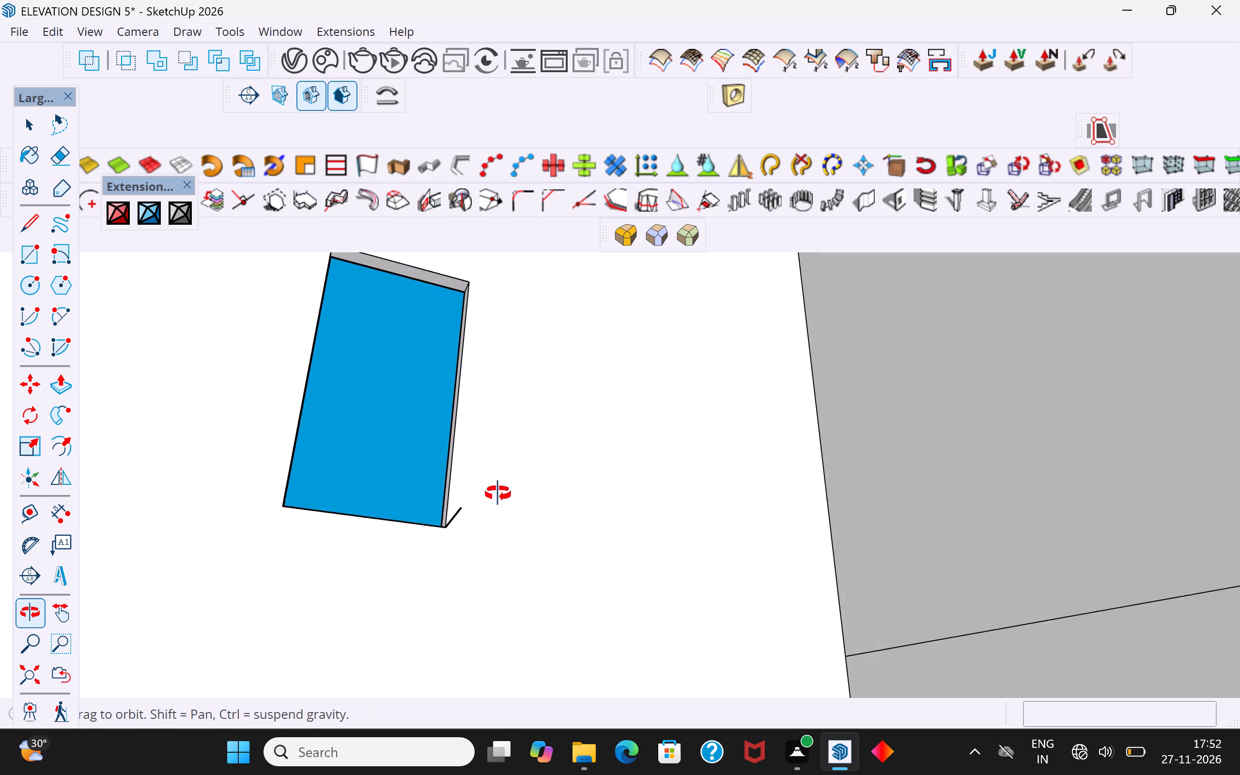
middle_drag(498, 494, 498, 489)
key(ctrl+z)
Hide the floor group in front of the arched rear wall.
middle_drag(475, 552, 344, 740)
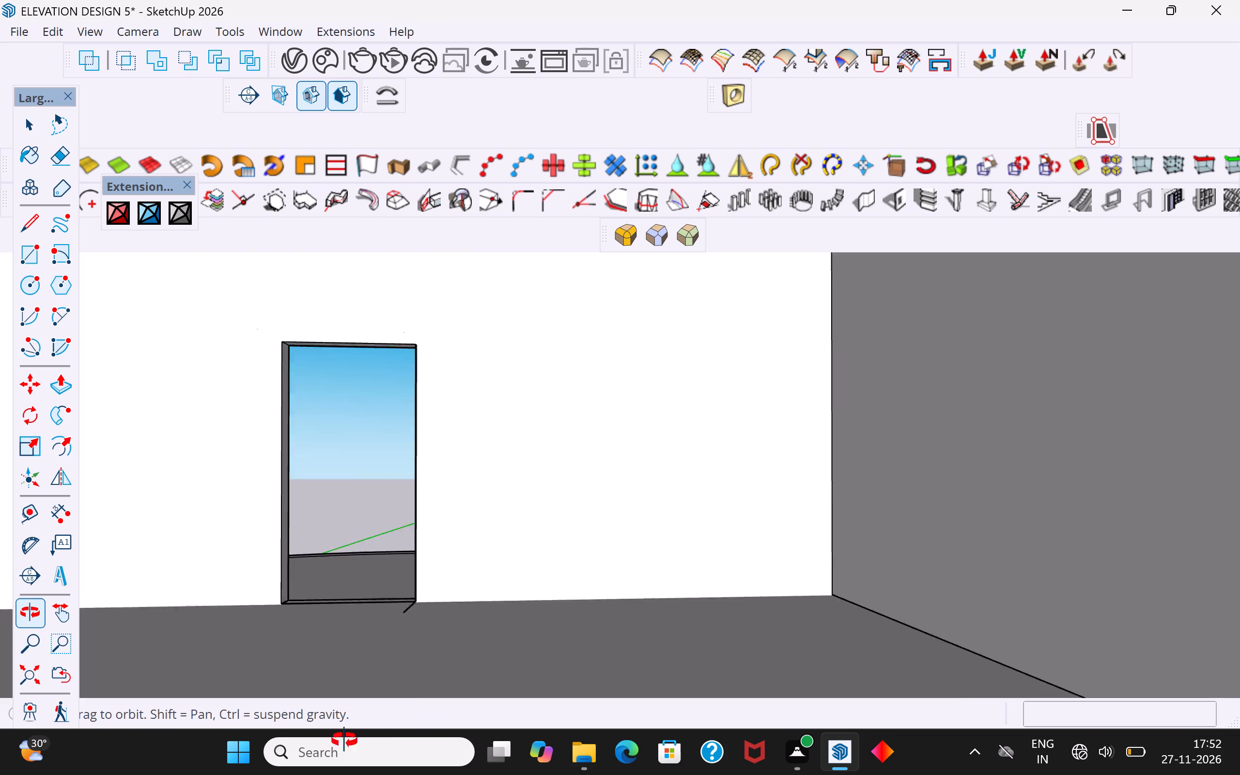
middle_drag(344, 740, 333, 773)
scroll(551, 523, down, 5)
middle_drag(554, 565, 552, 671)
scroll(599, 536, down, 5)
click(537, 600)
right_click(534, 602)
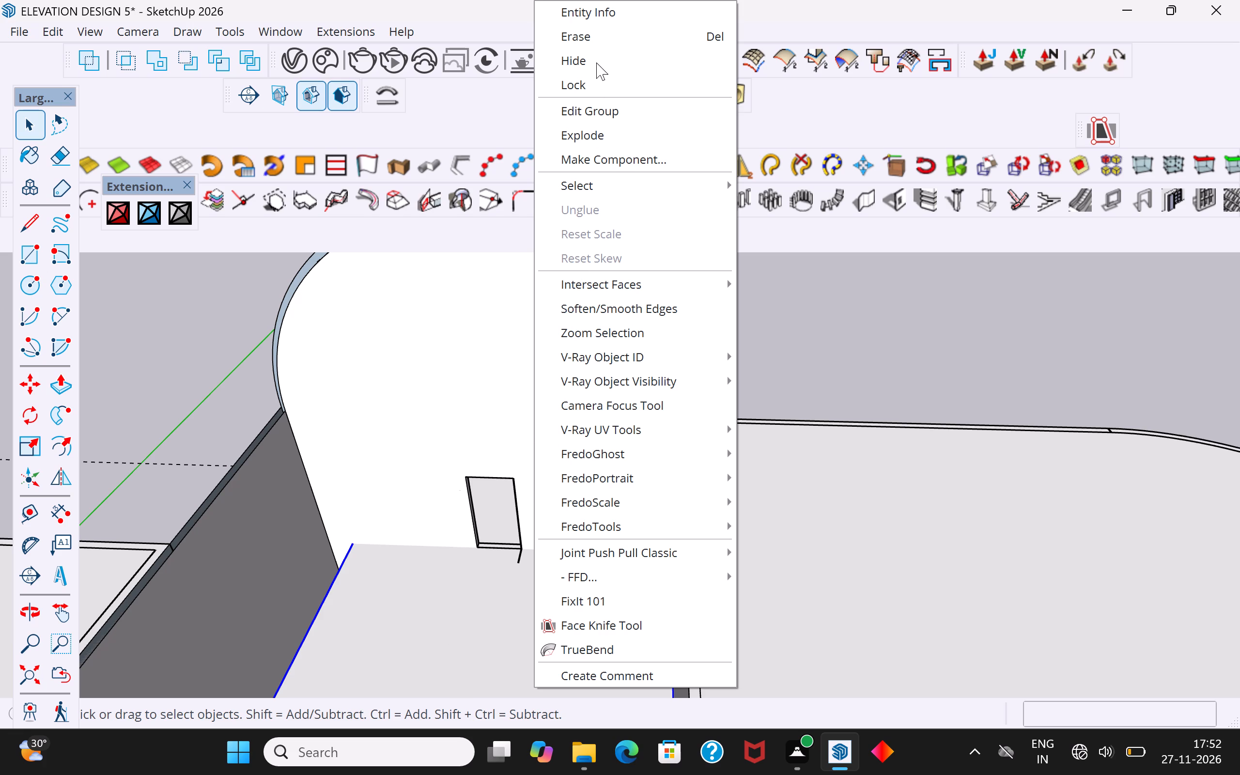
click(575, 59)
Delete the loose edge hanging from the bottom corner of the door opening.
click(519, 558)
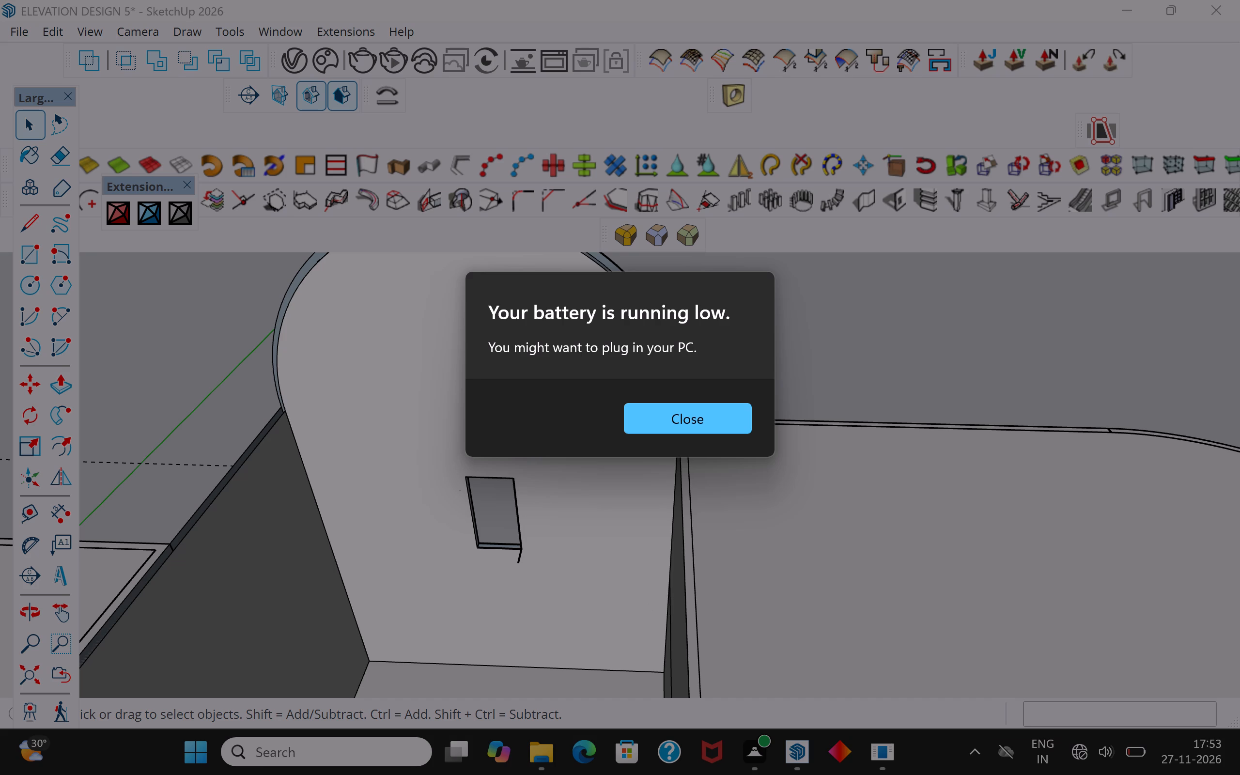
click(1239, 774)
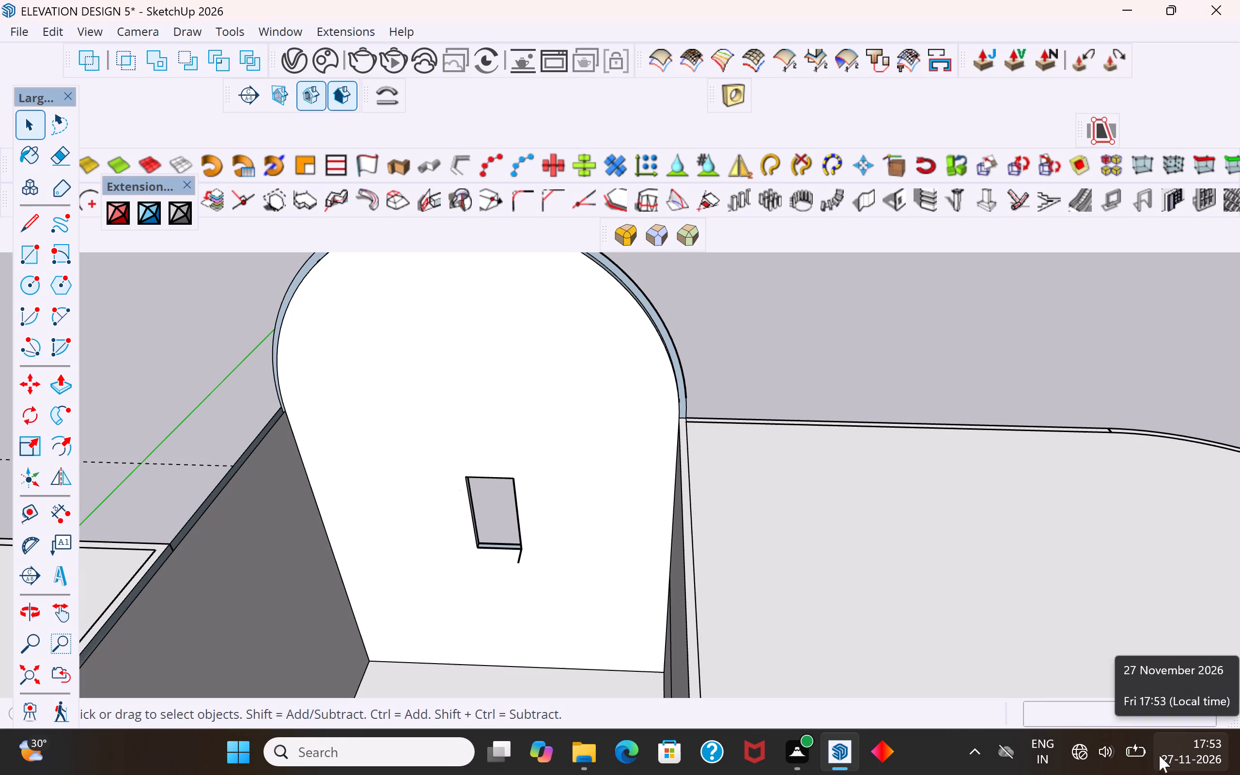
scroll(525, 558, up, 10)
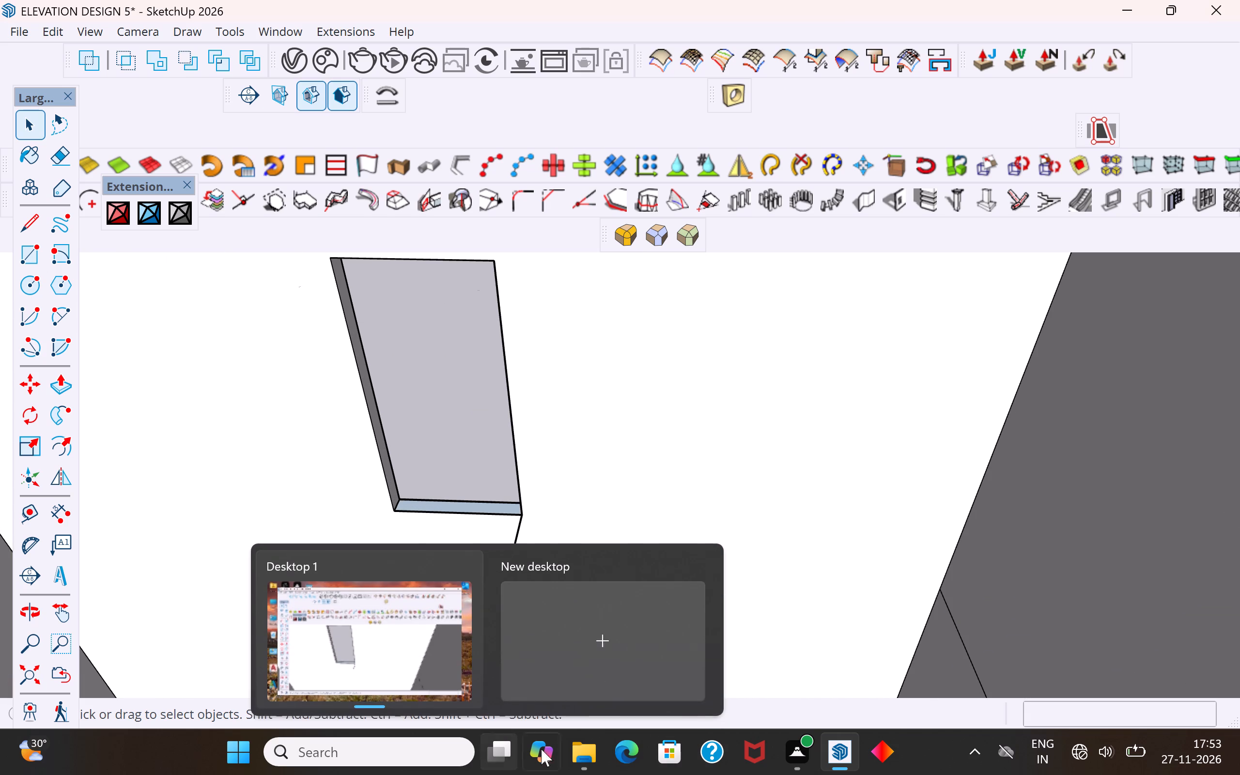
click(436, 398)
scroll(496, 589, up, 4)
scroll(516, 514, up, 1)
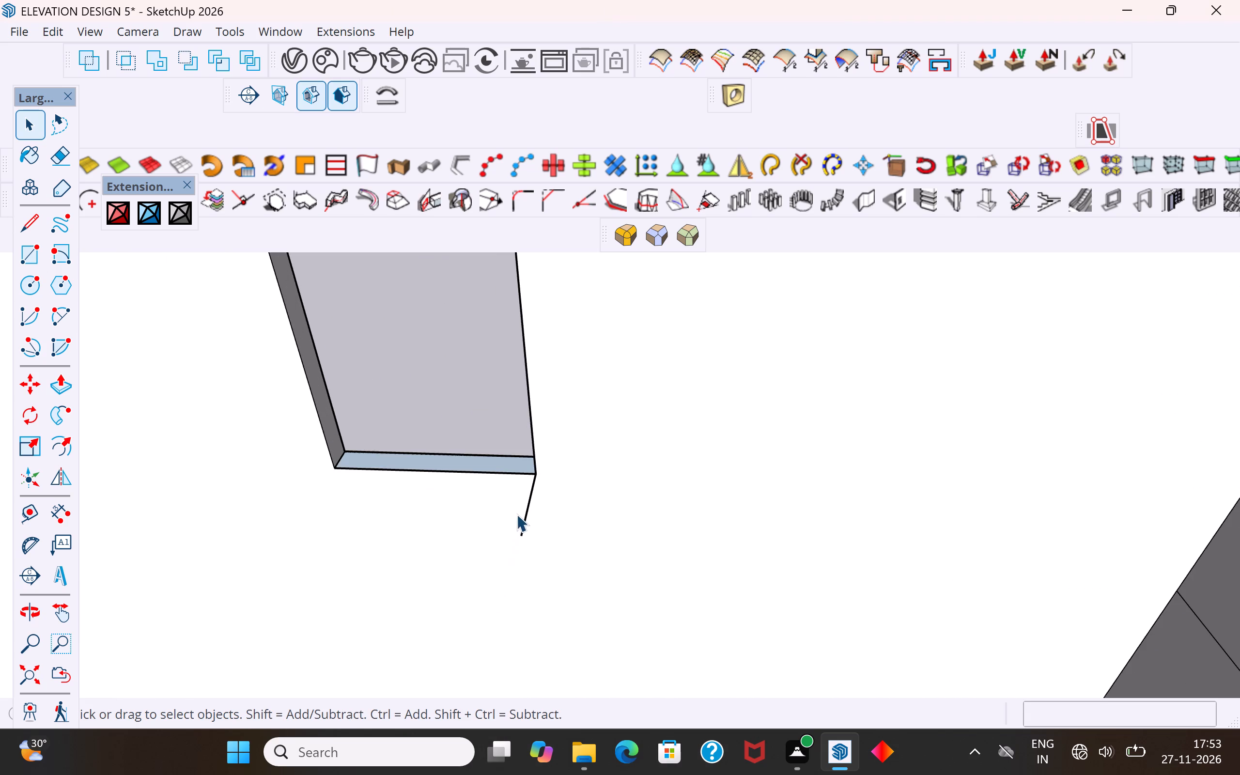
scroll(516, 514, up, 1)
click(526, 523)
key(Delete)
scroll(511, 559, down, 4)
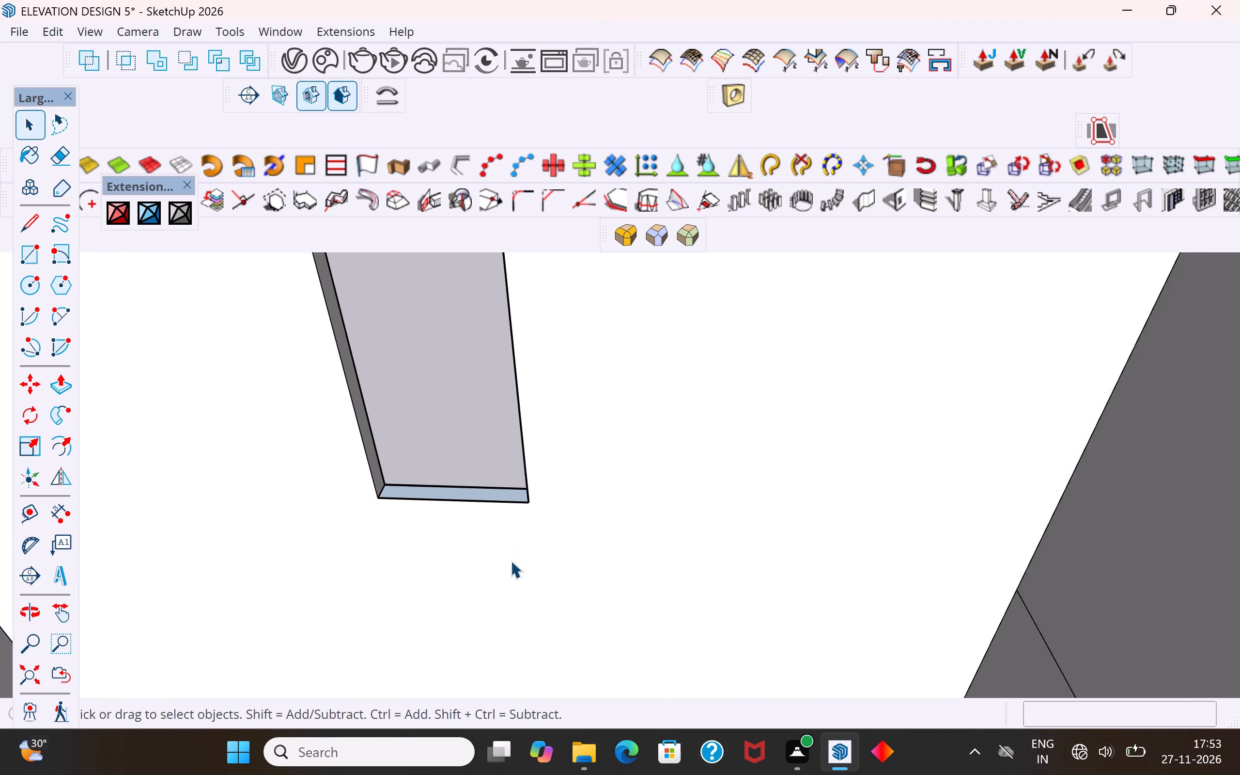
Examine the door opening in the arched wall from several angles for leftover faces and edges.
scroll(511, 560, down, 7)
middle_drag(484, 545, 625, 453)
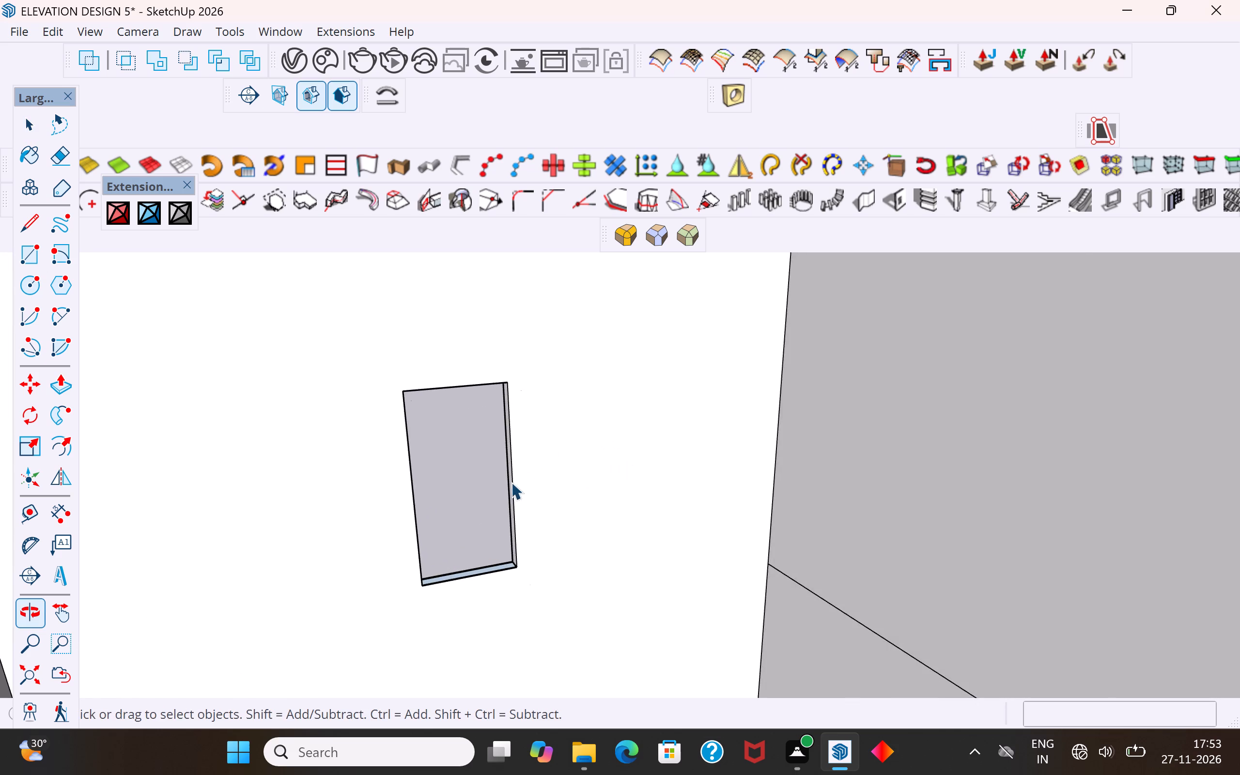
scroll(506, 483, up, 4)
middle_drag(550, 511, 498, 519)
scroll(496, 567, down, 7)
middle_drag(565, 600, 531, 613)
scroll(489, 580, down, 4)
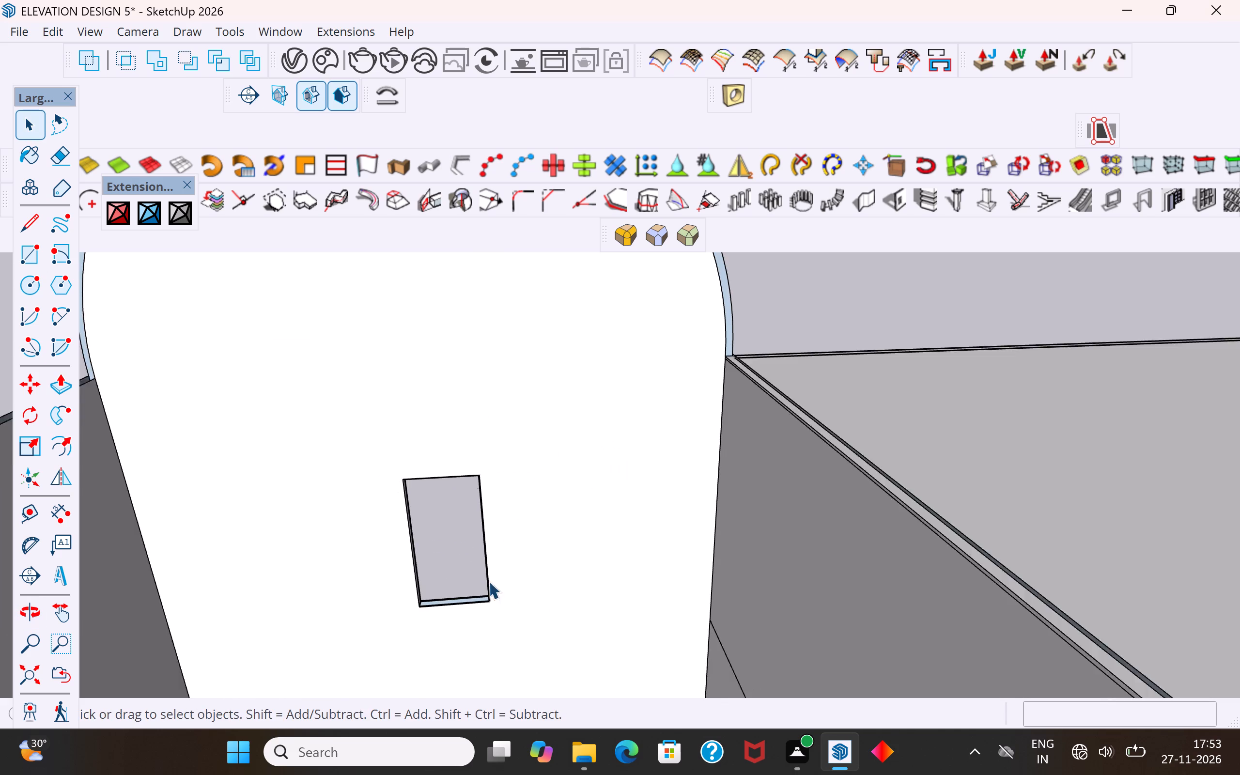
scroll(489, 581, down, 2)
middle_drag(499, 591, 494, 609)
middle_drag(449, 543, 781, 633)
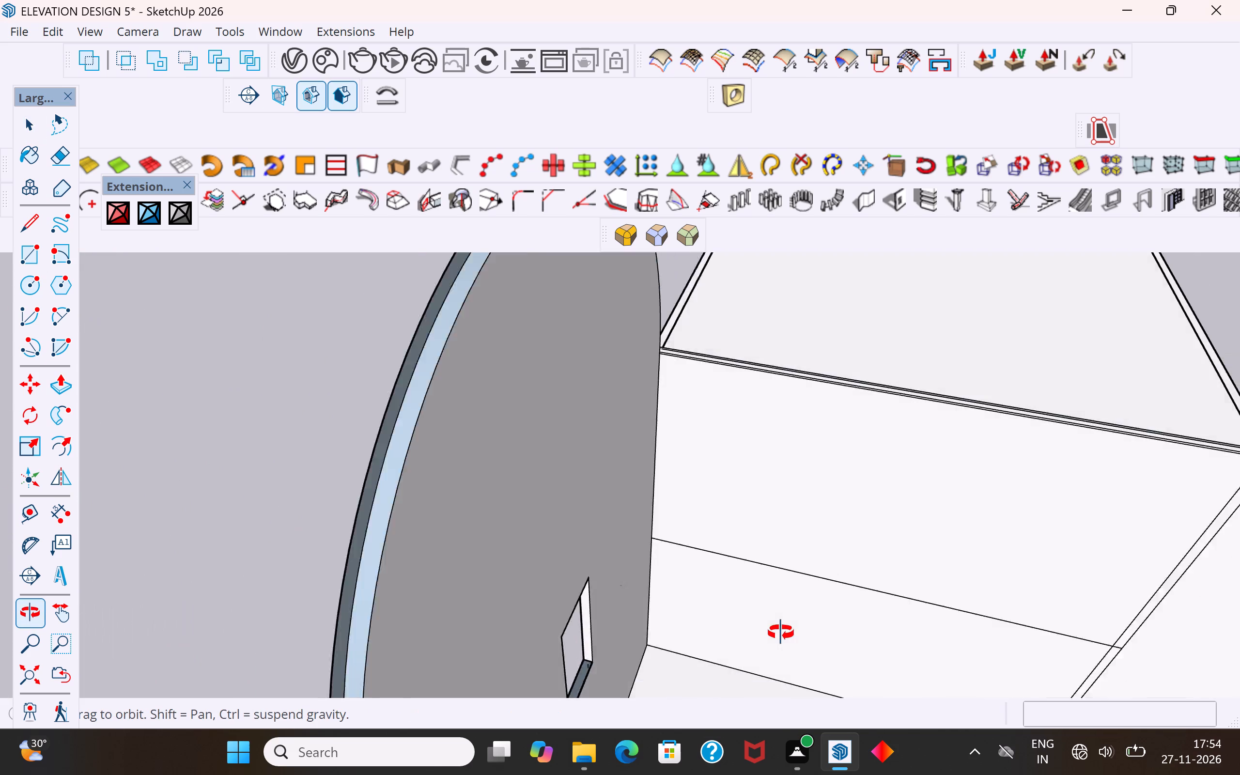
middle_drag(781, 633, 577, 664)
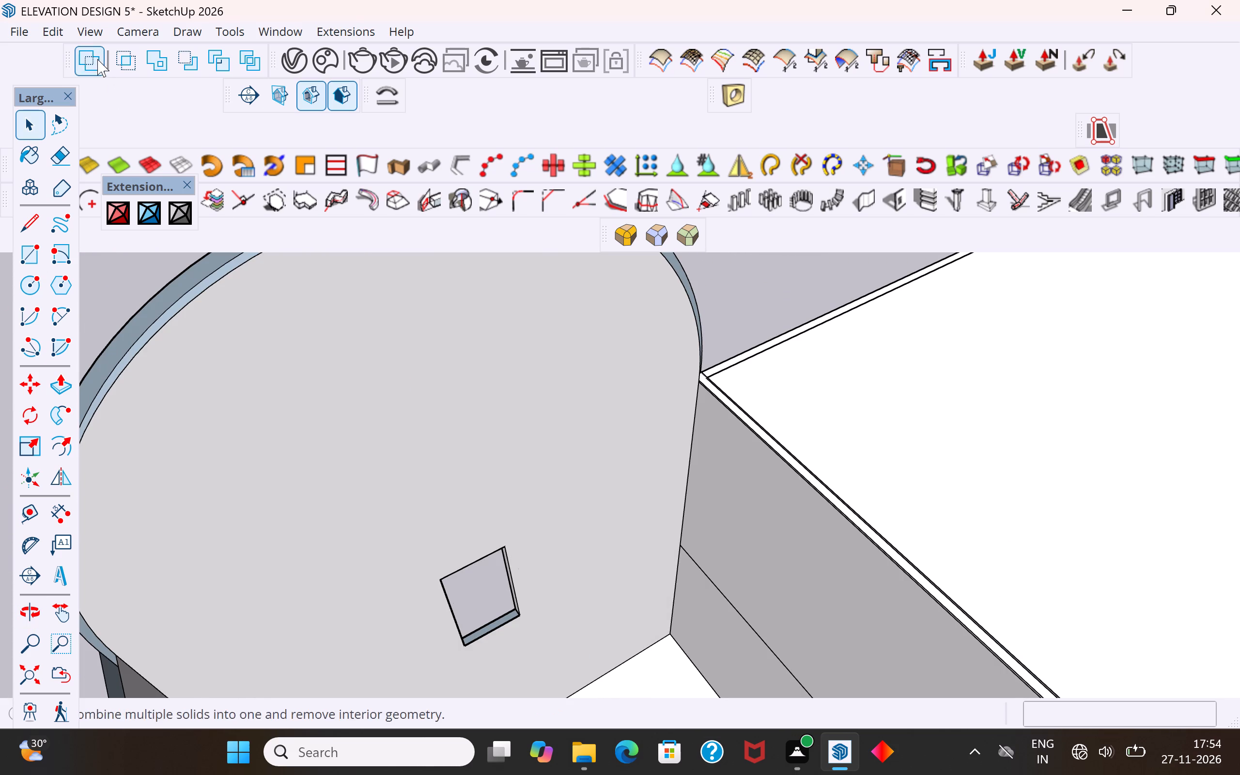
Unhide all hidden geometry, including the floor group and the vaulted roof.
click(92, 34)
click(757, 274)
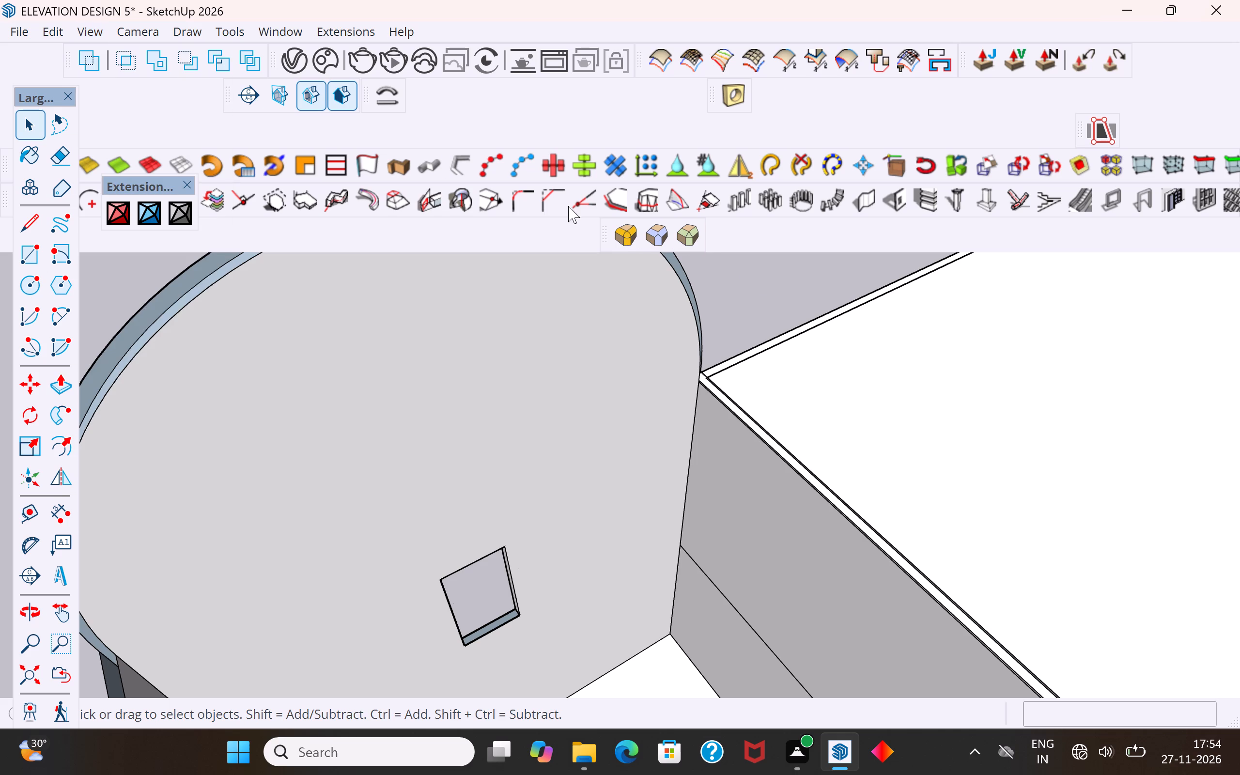
click(58, 31)
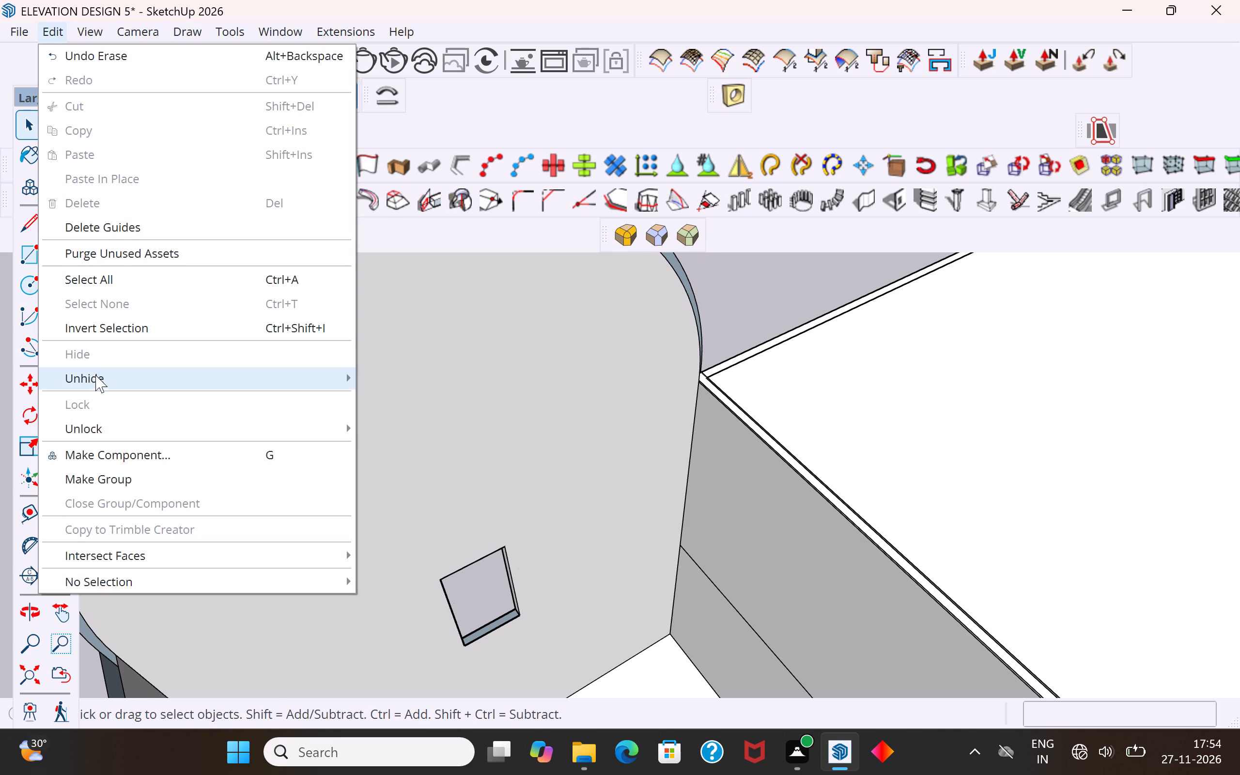
click(397, 421)
click(799, 306)
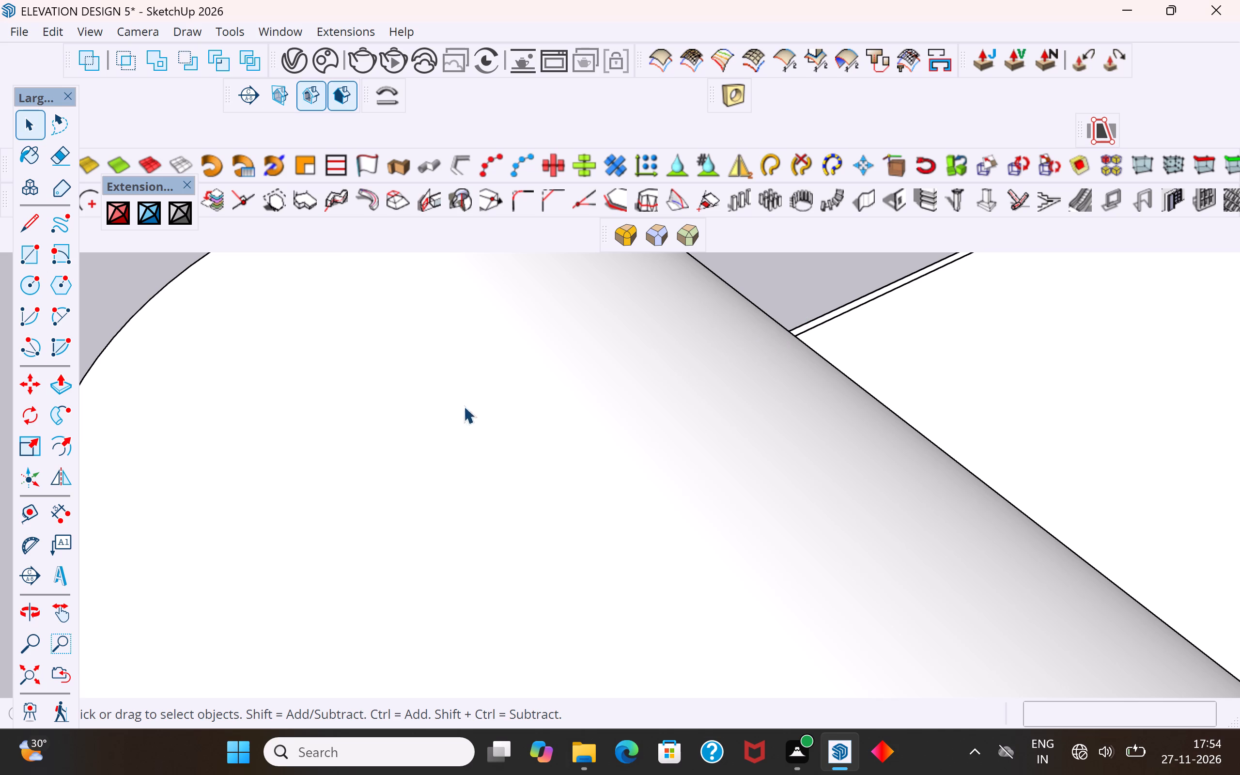
Examine the door opening and its frame from outside the arched wall.
scroll(453, 405, down, 12)
middle_drag(382, 474, 991, 369)
scroll(775, 568, up, 4)
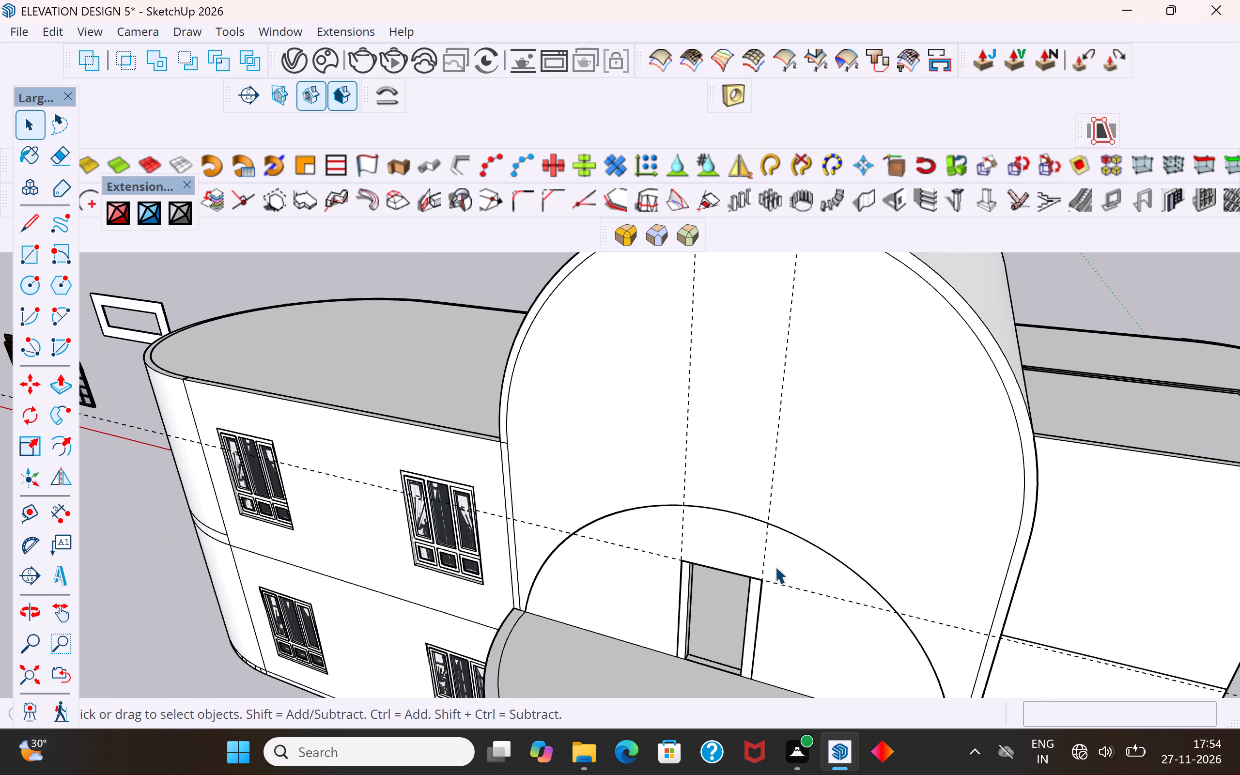
middle_drag(795, 530, 867, 400)
scroll(799, 427, up, 3)
middle_drag(826, 450, 959, 516)
scroll(523, 414, down, 6)
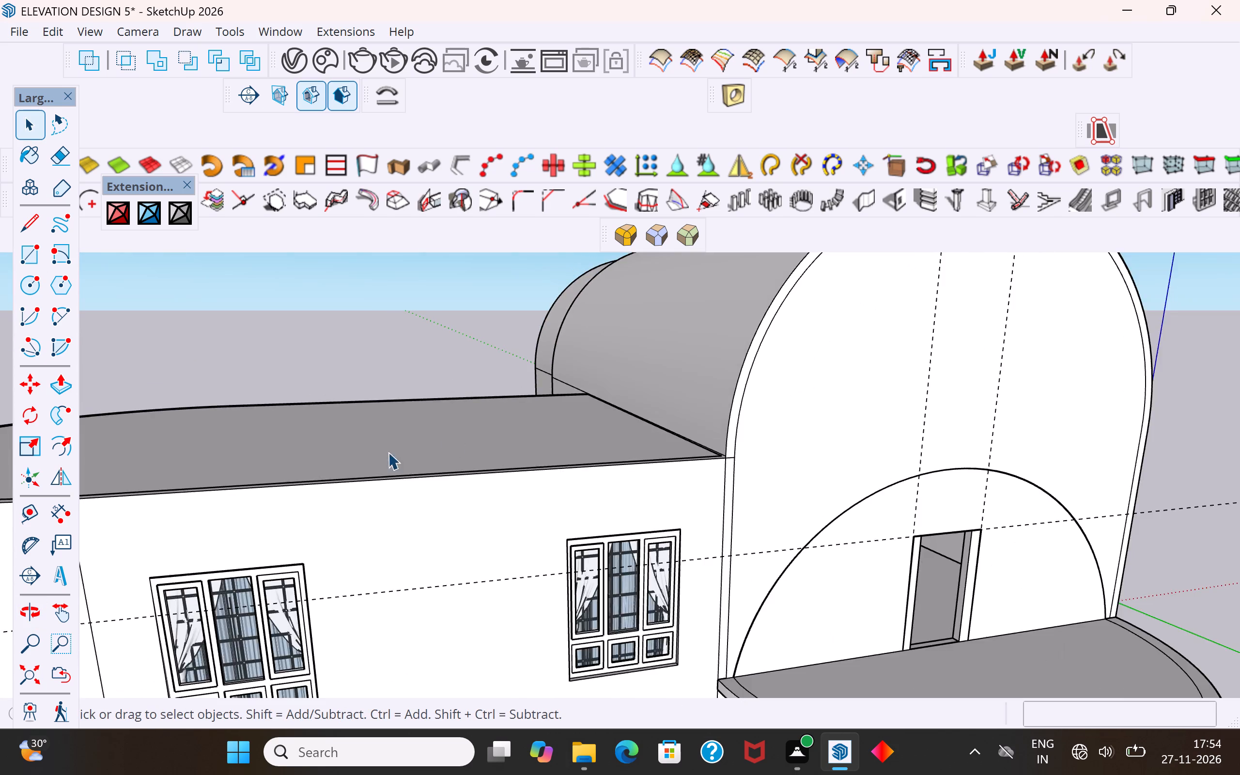
scroll(388, 452, down, 4)
middle_drag(334, 513, 437, 584)
scroll(776, 597, up, 9)
middle_drag(829, 406, 818, 353)
scroll(818, 353, up, 1)
scroll(807, 382, down, 1)
scroll(797, 542, up, 8)
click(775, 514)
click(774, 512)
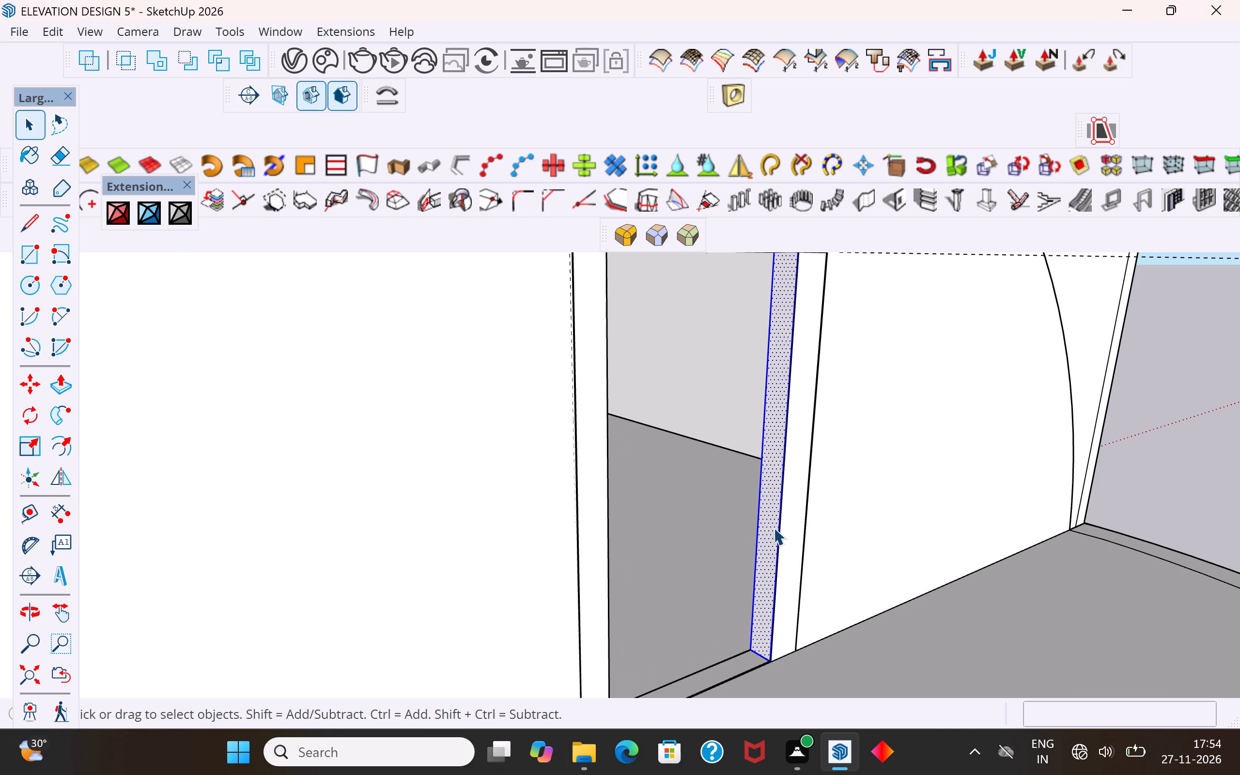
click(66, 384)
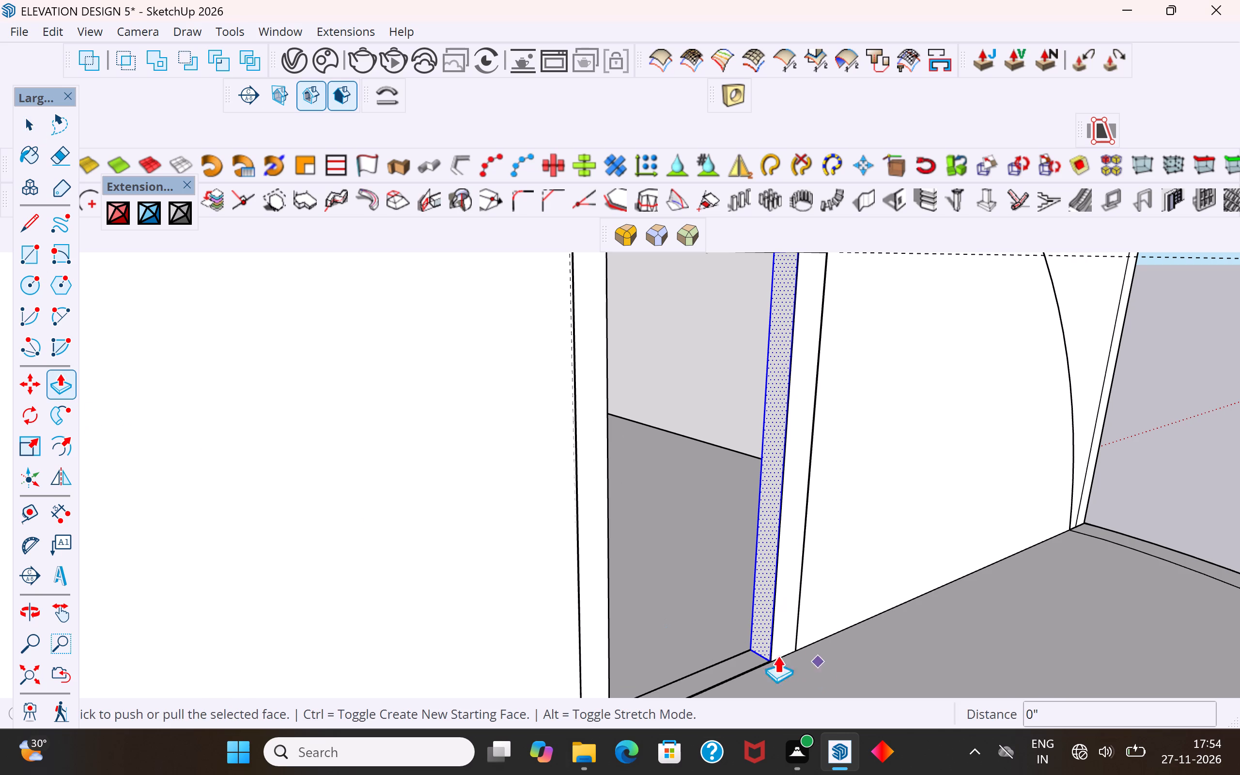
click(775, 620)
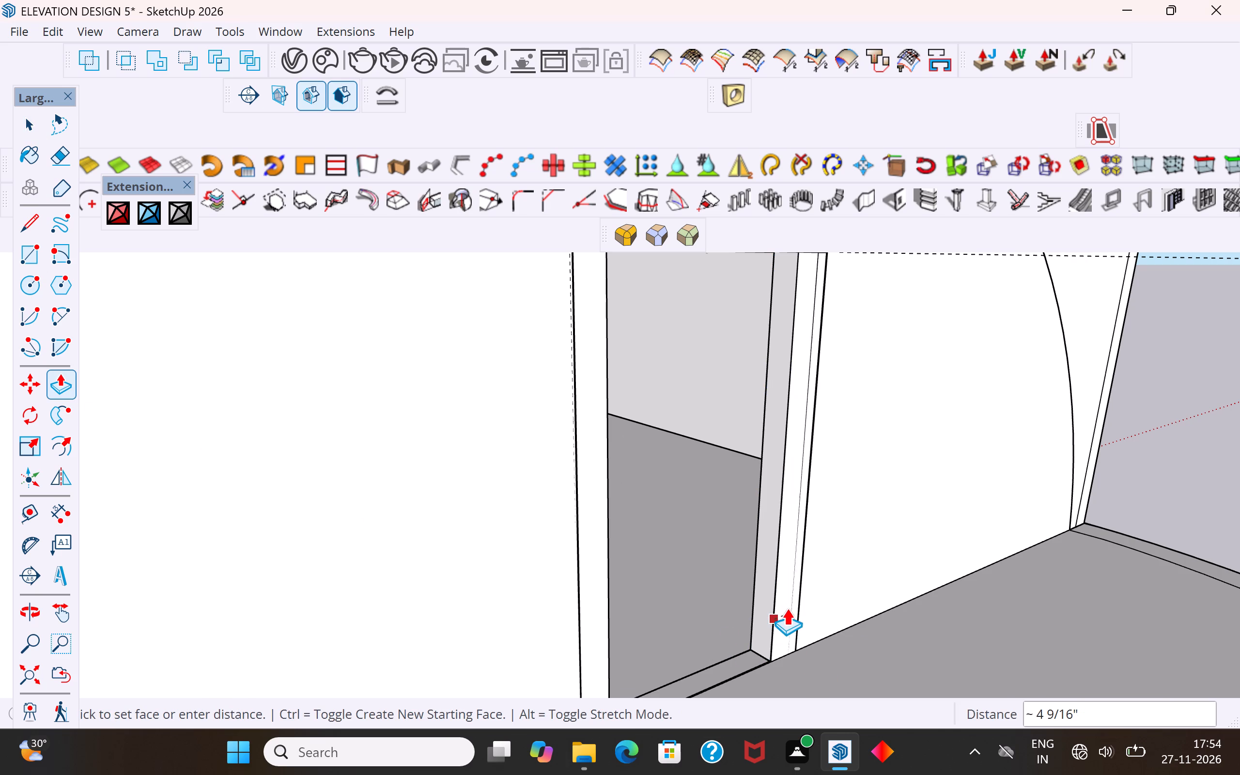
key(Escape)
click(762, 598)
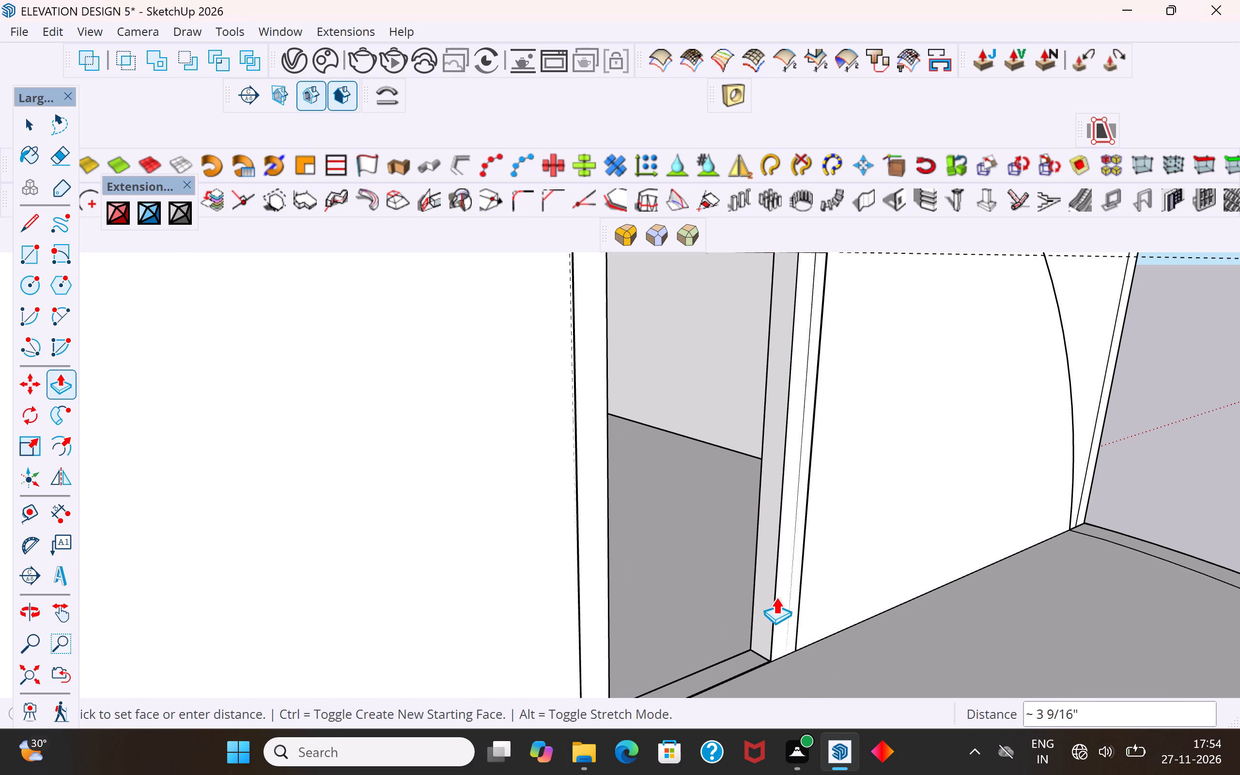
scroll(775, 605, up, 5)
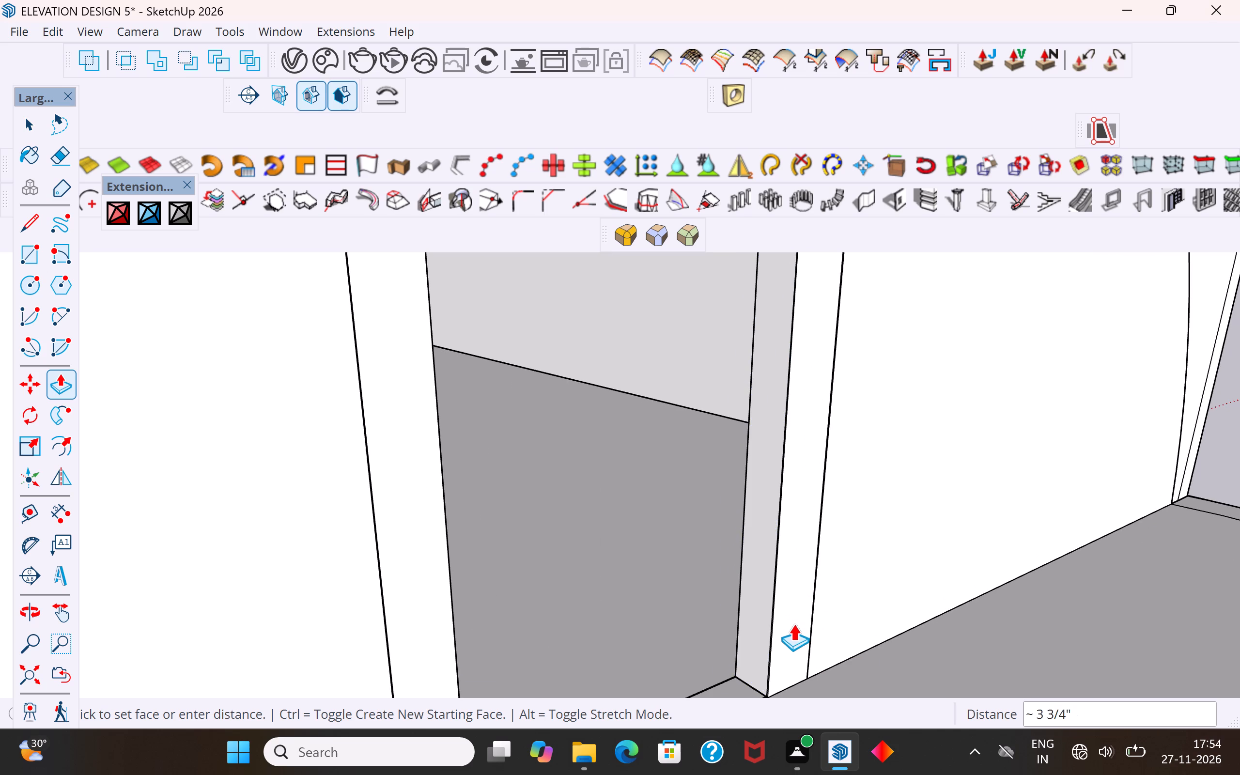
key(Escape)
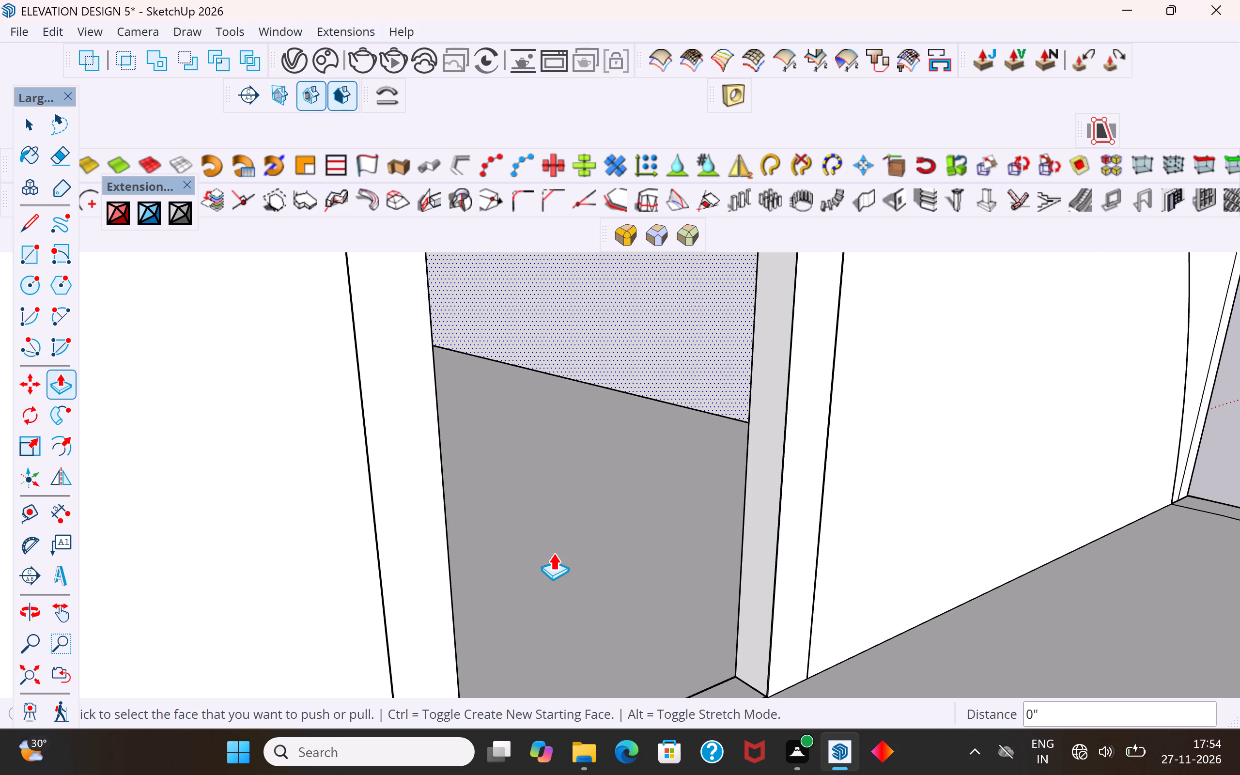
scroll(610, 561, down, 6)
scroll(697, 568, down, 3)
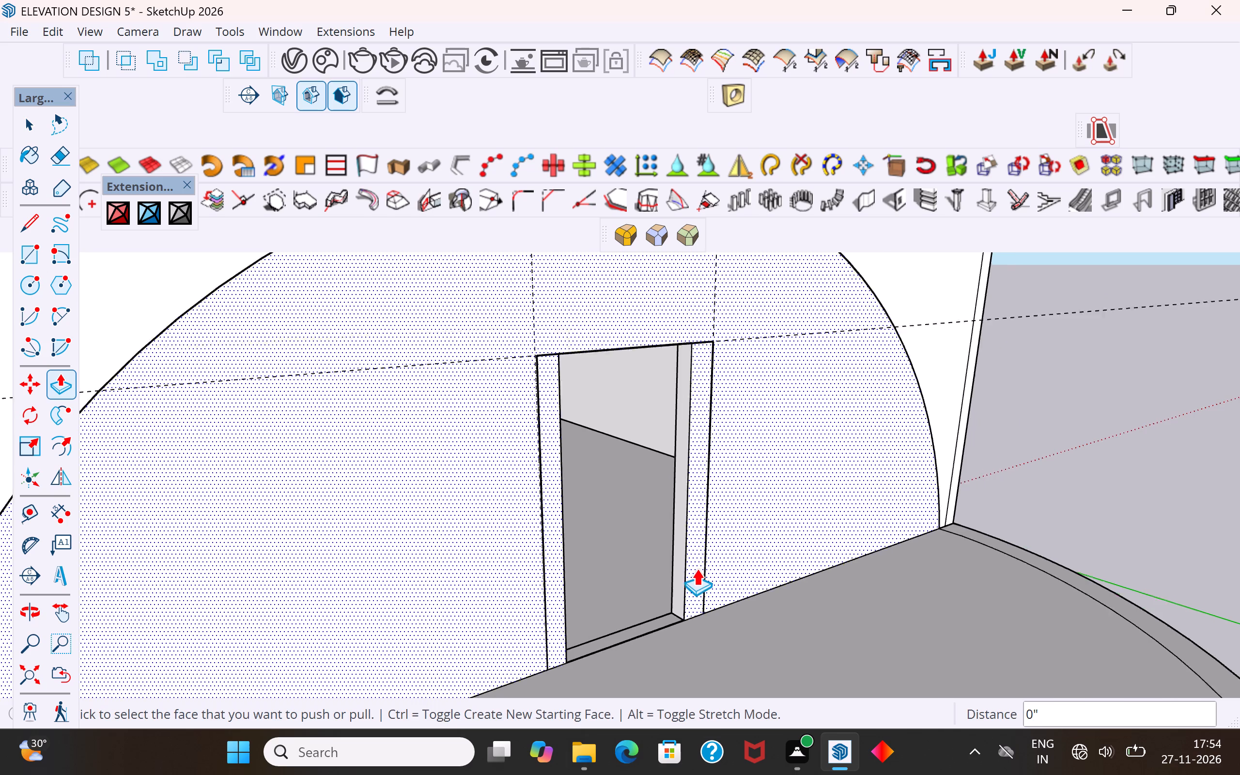
Push/Pull the door opening's left-hand reveal face, as seen from outside the arched wall, by about 5 1/16".
scroll(697, 568, down, 2)
middle_drag(744, 562, 633, 563)
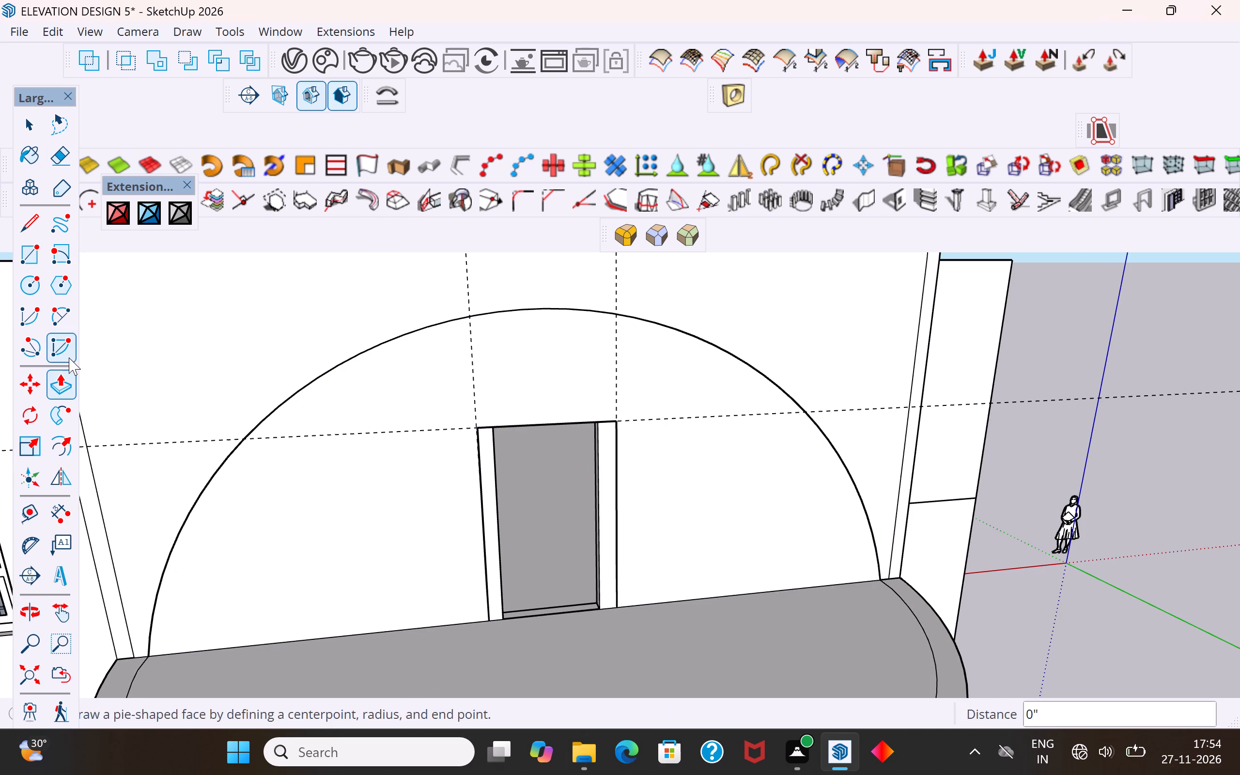
click(32, 124)
click(1040, 511)
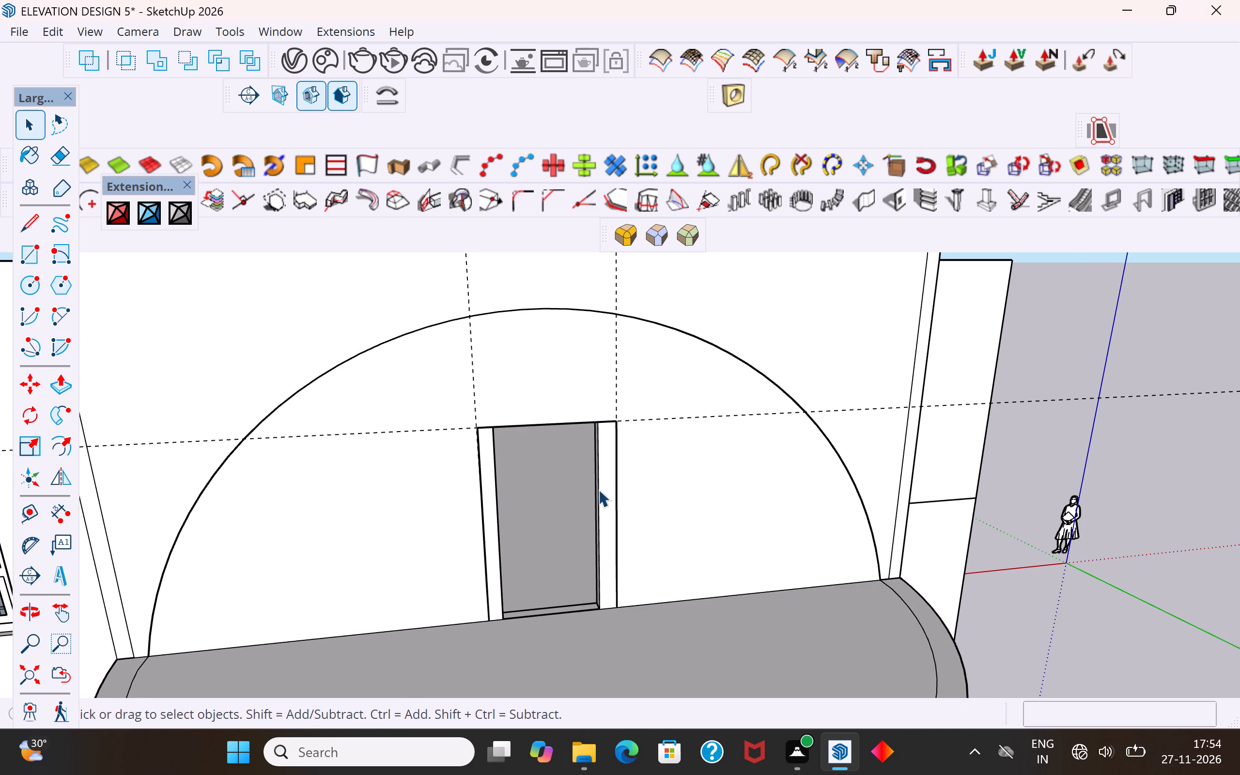
middle_drag(511, 452, 374, 468)
scroll(711, 544, down, 5)
middle_drag(708, 545, 681, 574)
scroll(396, 559, up, 2)
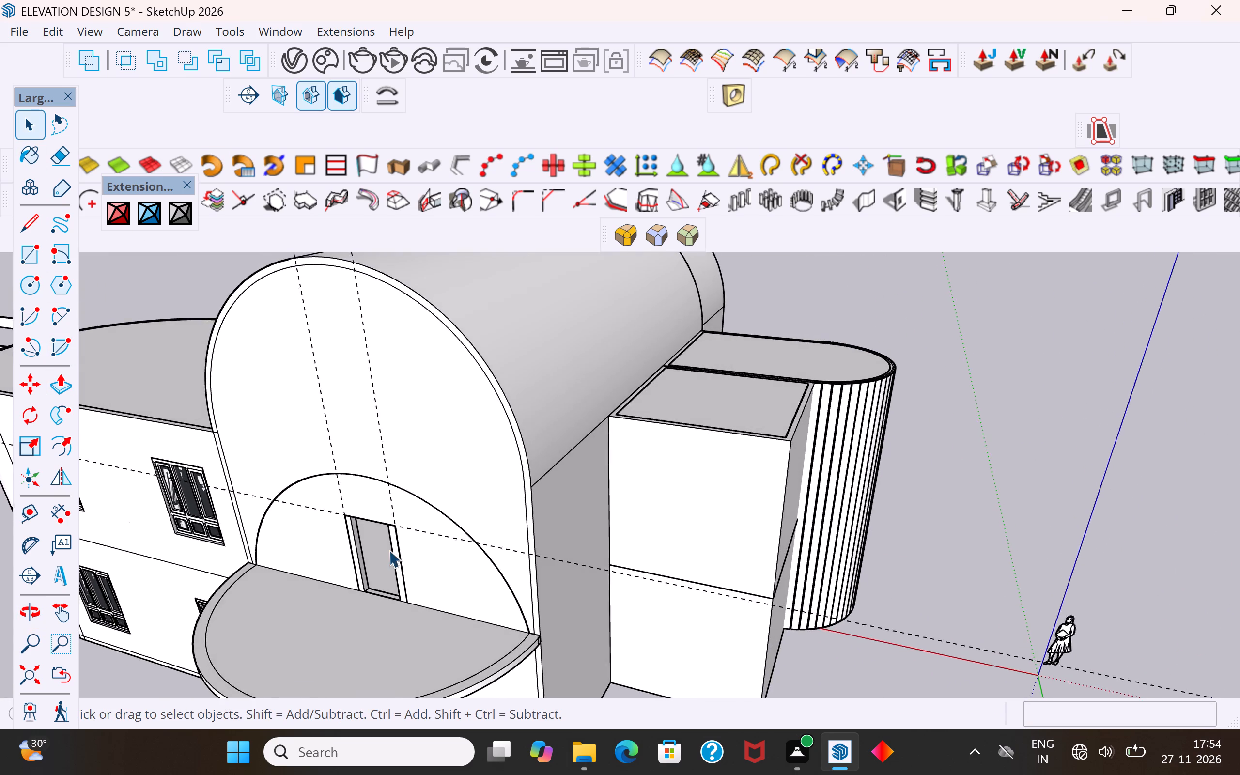
scroll(389, 550, up, 4)
middle_drag(612, 466, 520, 436)
scroll(344, 489, up, 9)
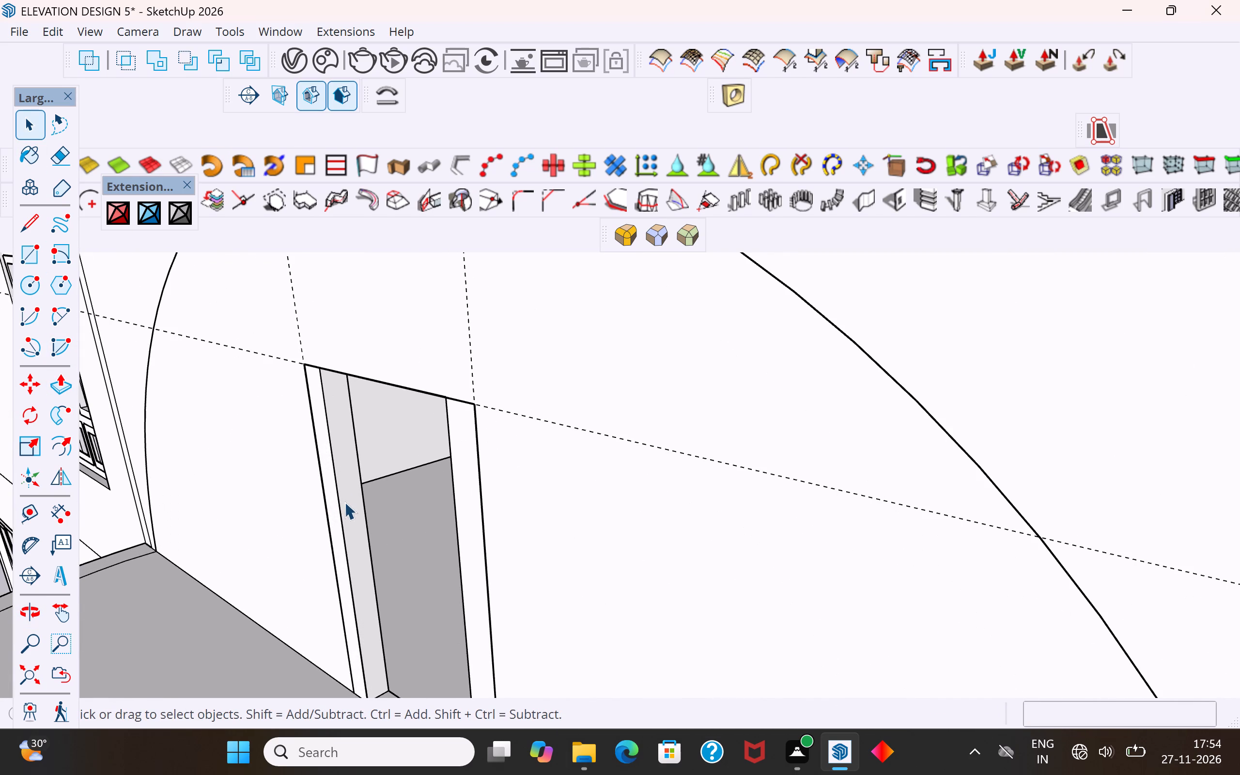
click(345, 502)
click(51, 404)
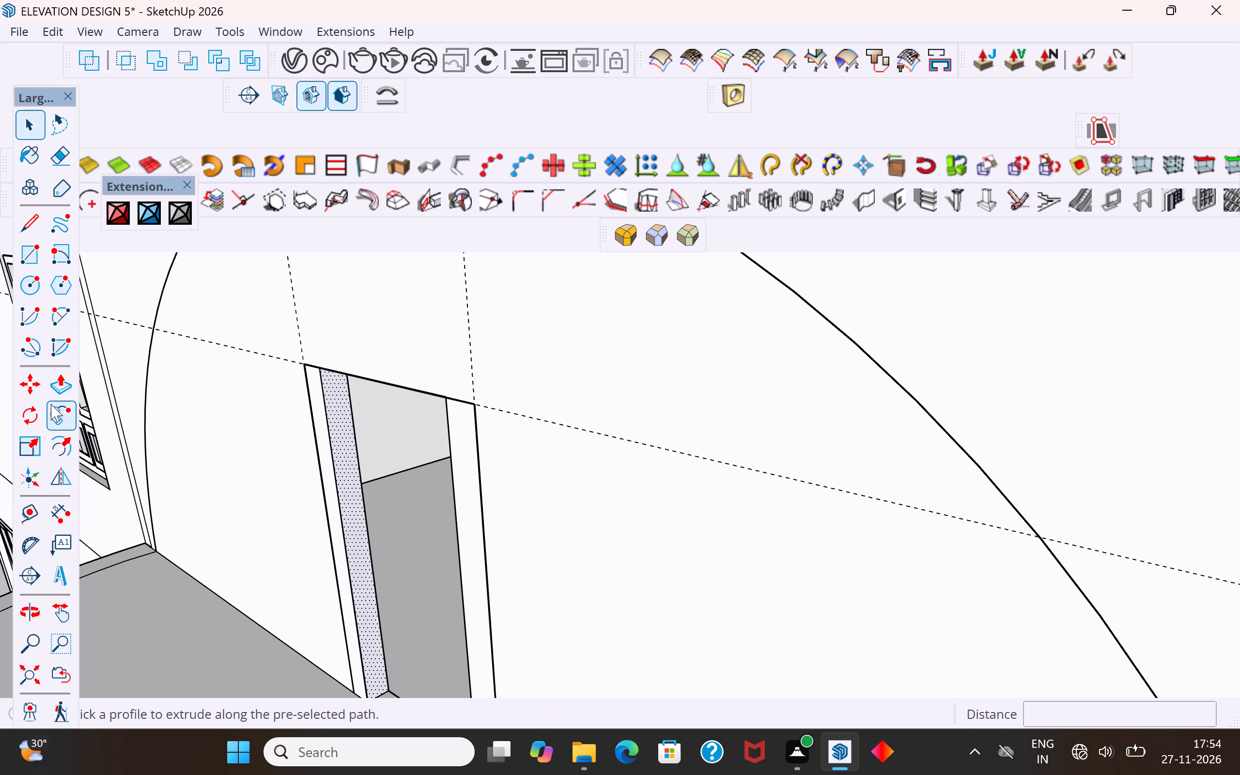
click(59, 388)
scroll(524, 415, down, 4)
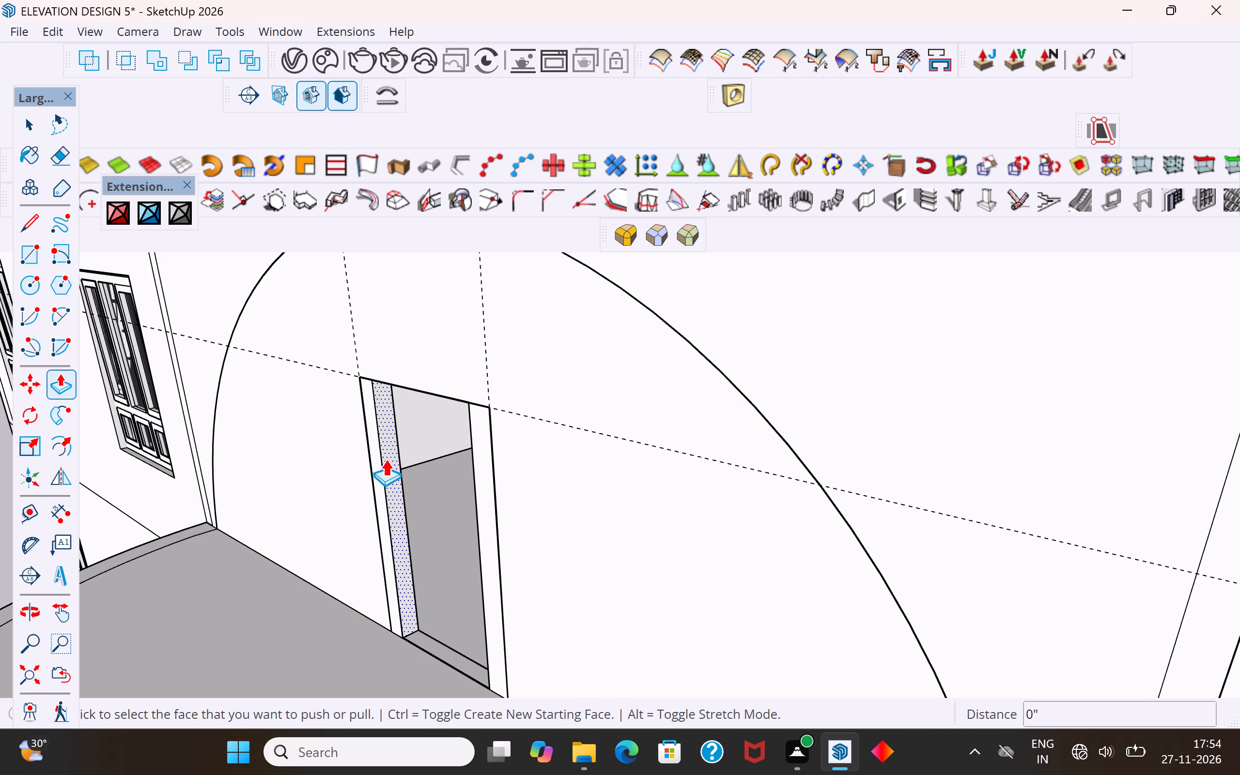
click(386, 459)
scroll(375, 451, up, 5)
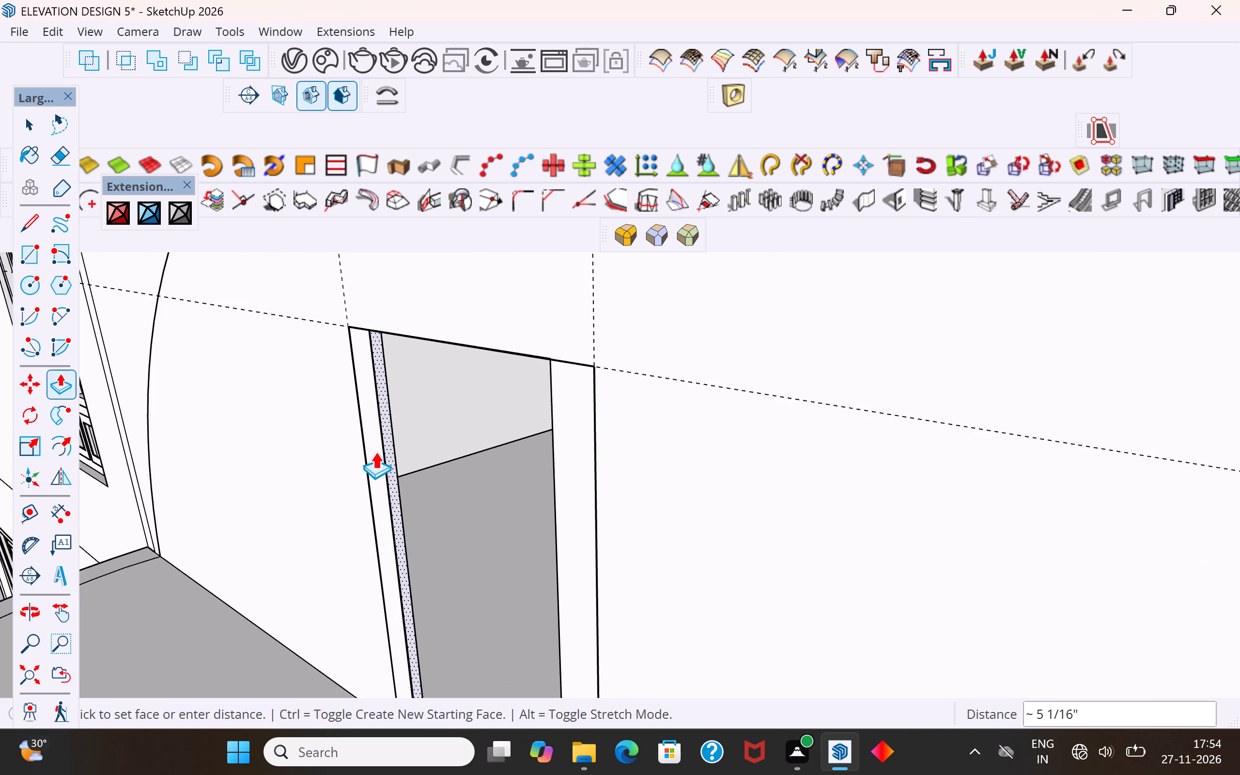
click(375, 451)
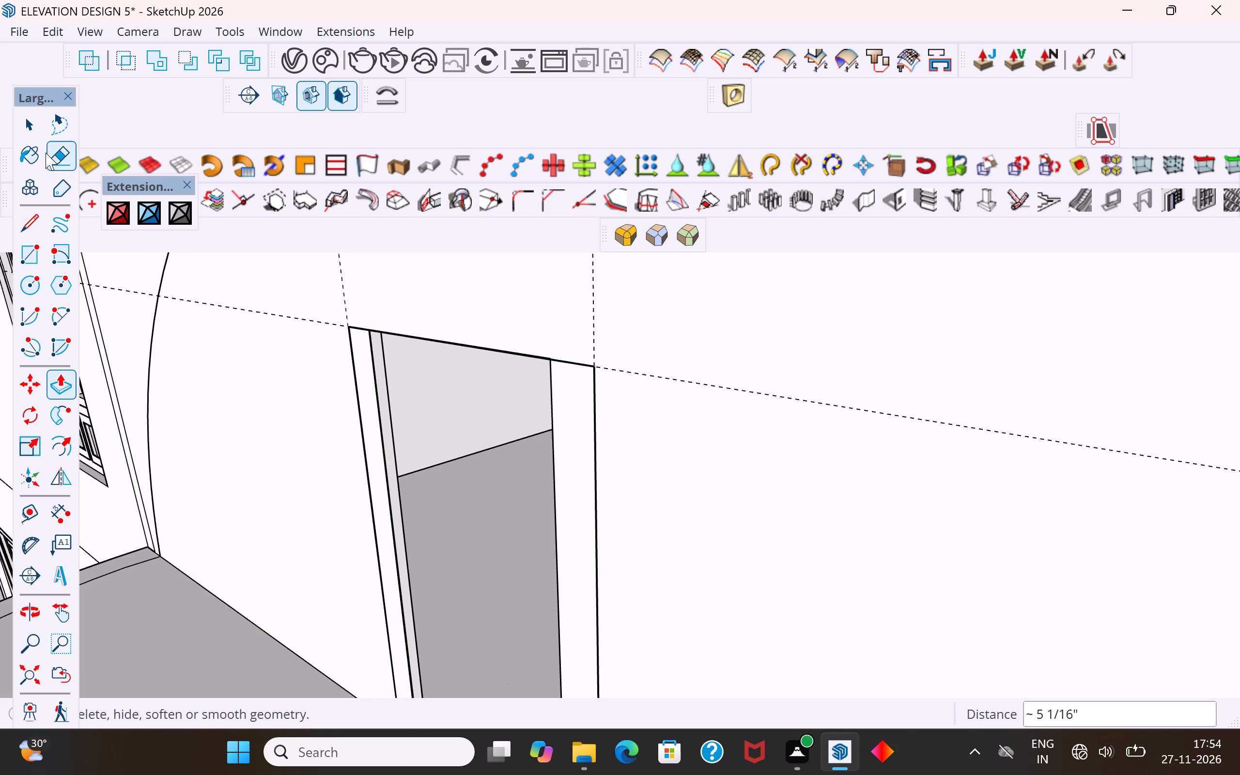
Examine the reveals and narrow side strips of the door opening from several angles outside the arched wall.
click(31, 121)
scroll(385, 491, up, 2)
middle_drag(388, 480, 330, 491)
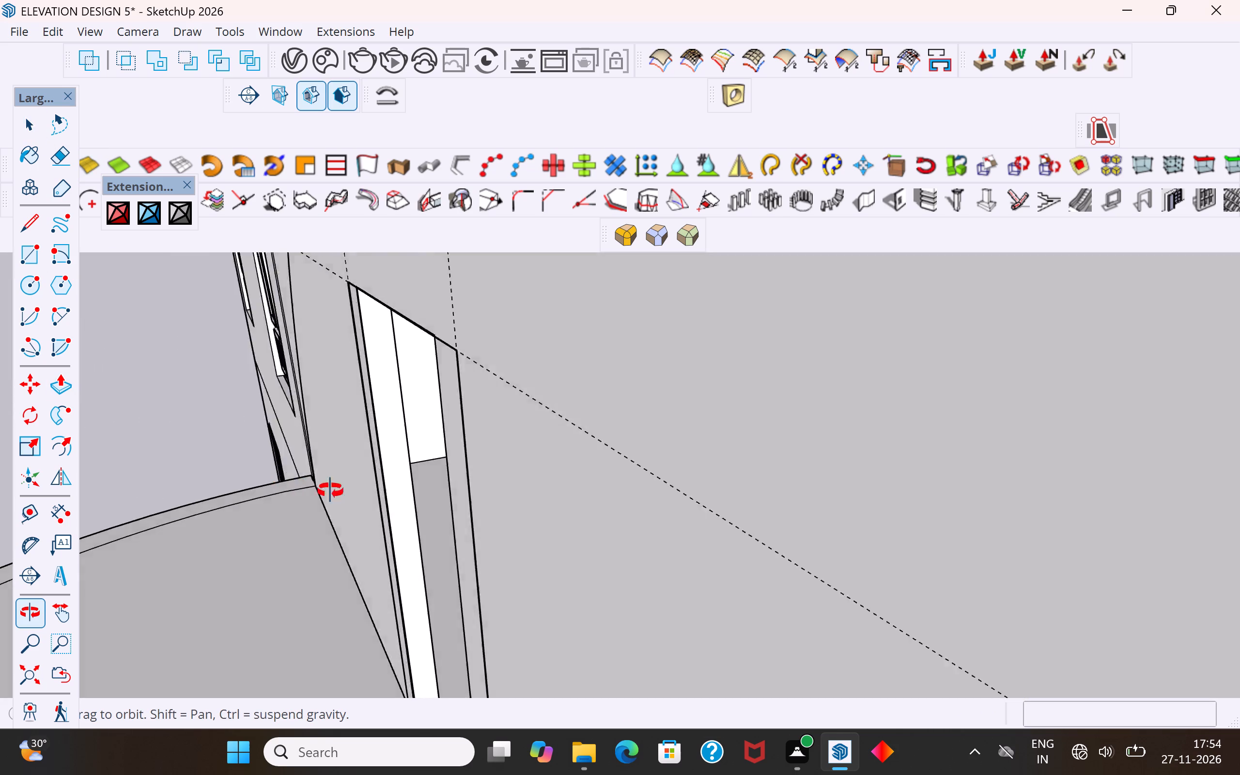
middle_drag(330, 491, 479, 466)
click(406, 412)
middle_drag(408, 405, 431, 409)
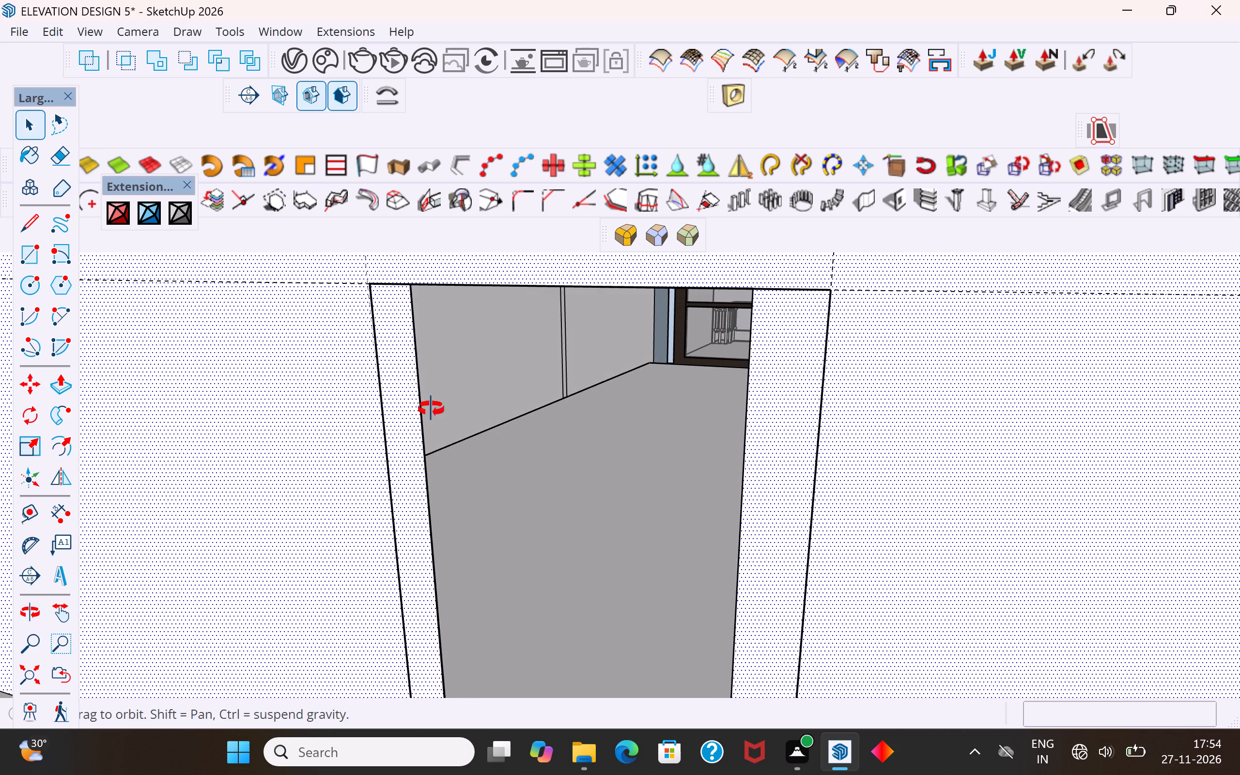
middle_drag(431, 409, 443, 413)
scroll(546, 431, down, 7)
middle_drag(592, 481, 643, 486)
scroll(678, 450, up, 4)
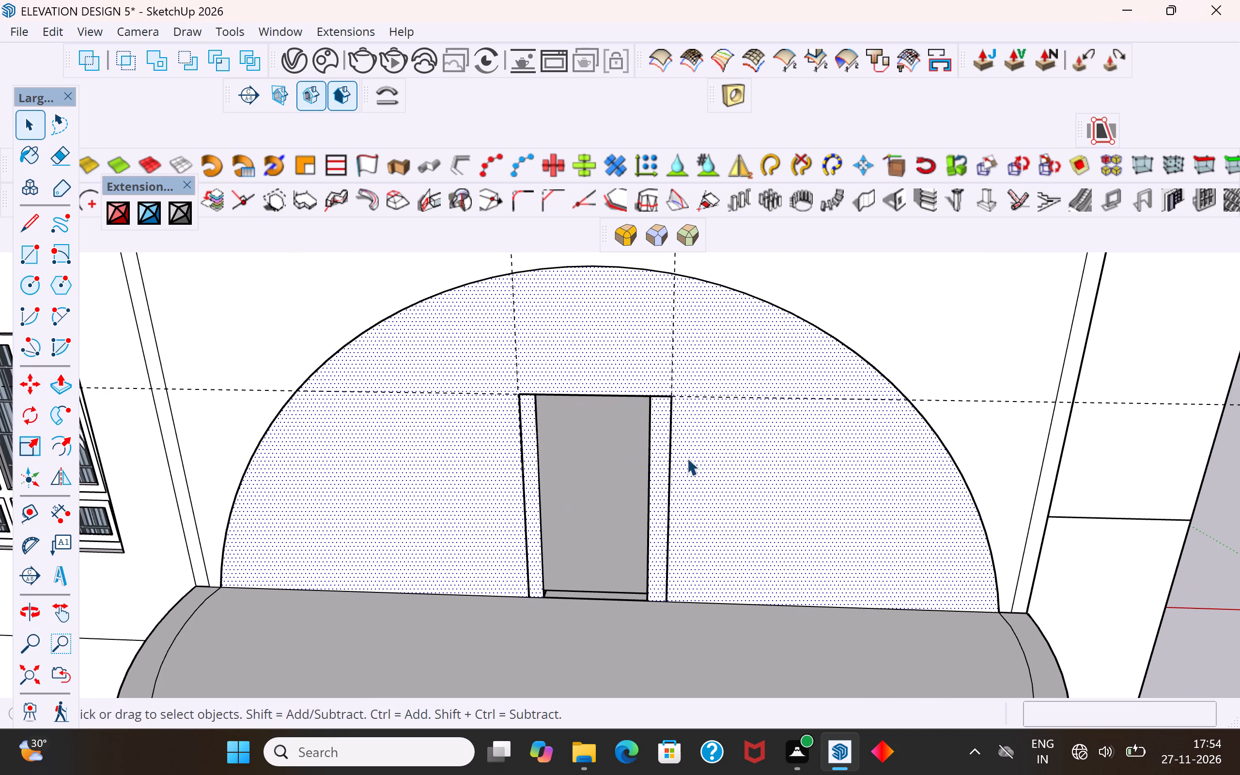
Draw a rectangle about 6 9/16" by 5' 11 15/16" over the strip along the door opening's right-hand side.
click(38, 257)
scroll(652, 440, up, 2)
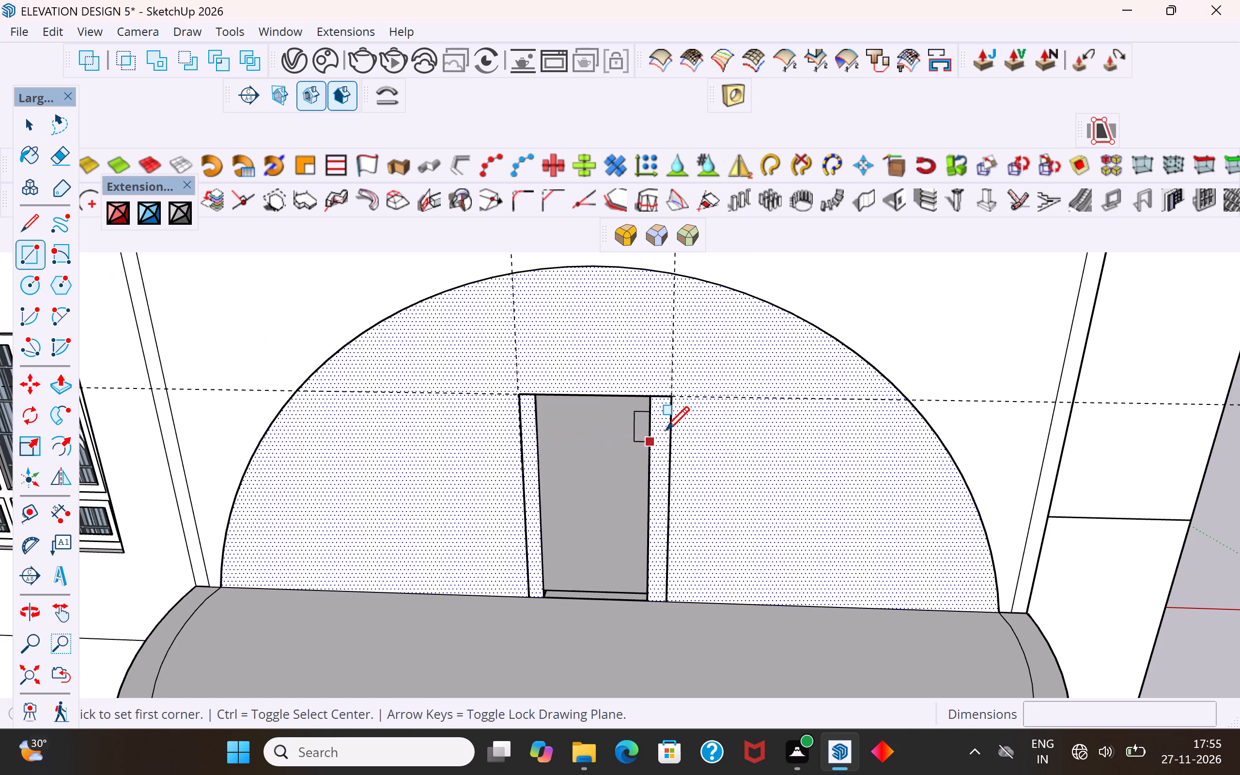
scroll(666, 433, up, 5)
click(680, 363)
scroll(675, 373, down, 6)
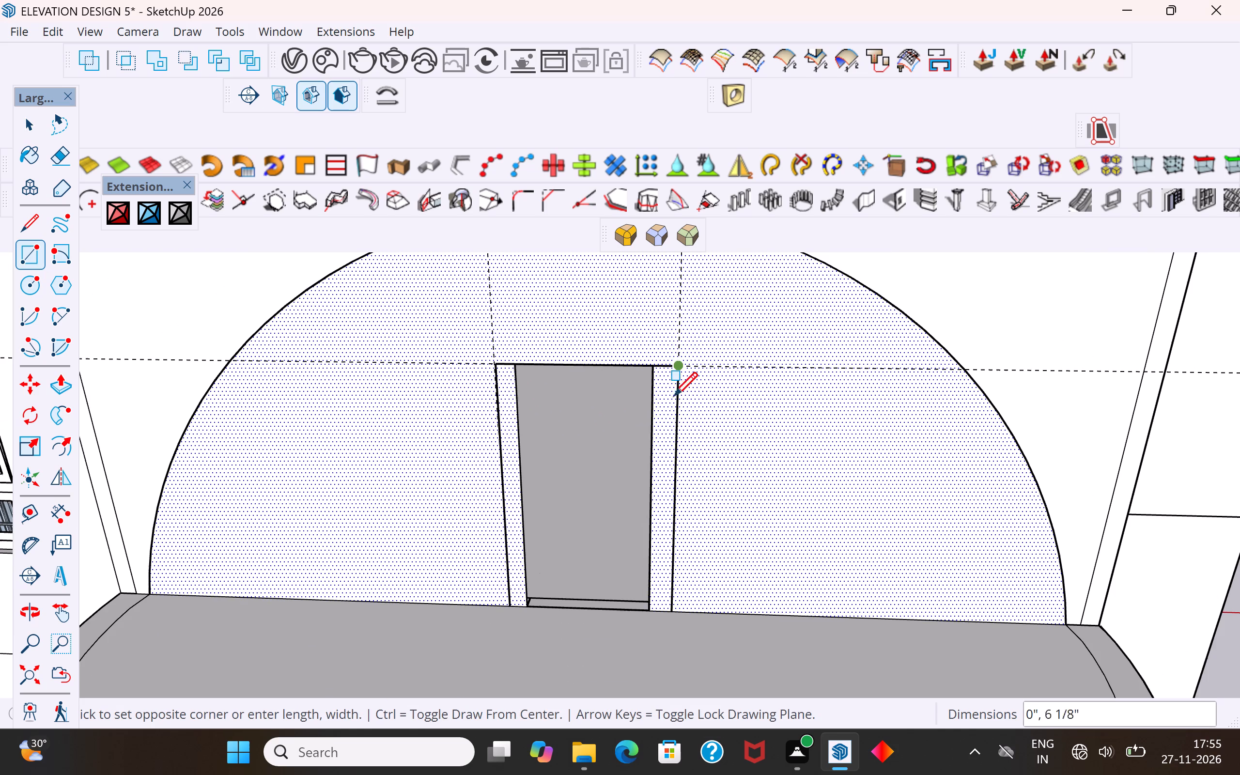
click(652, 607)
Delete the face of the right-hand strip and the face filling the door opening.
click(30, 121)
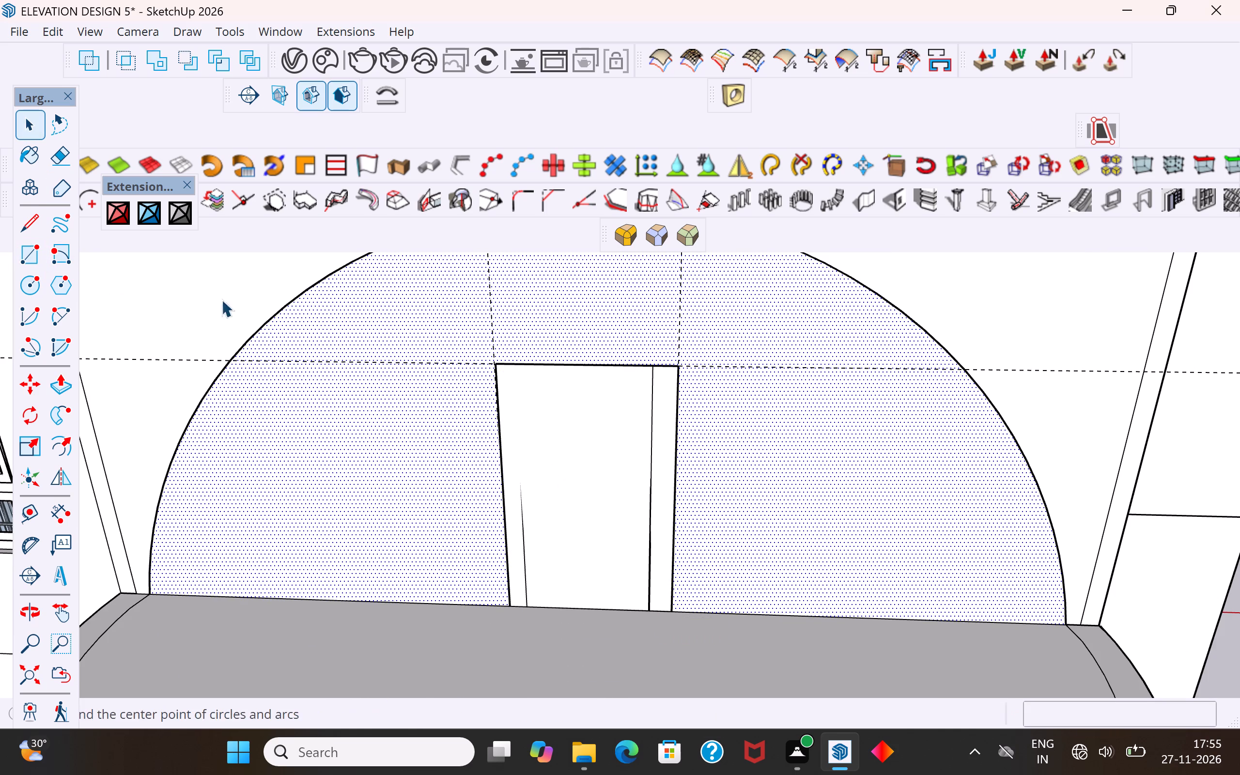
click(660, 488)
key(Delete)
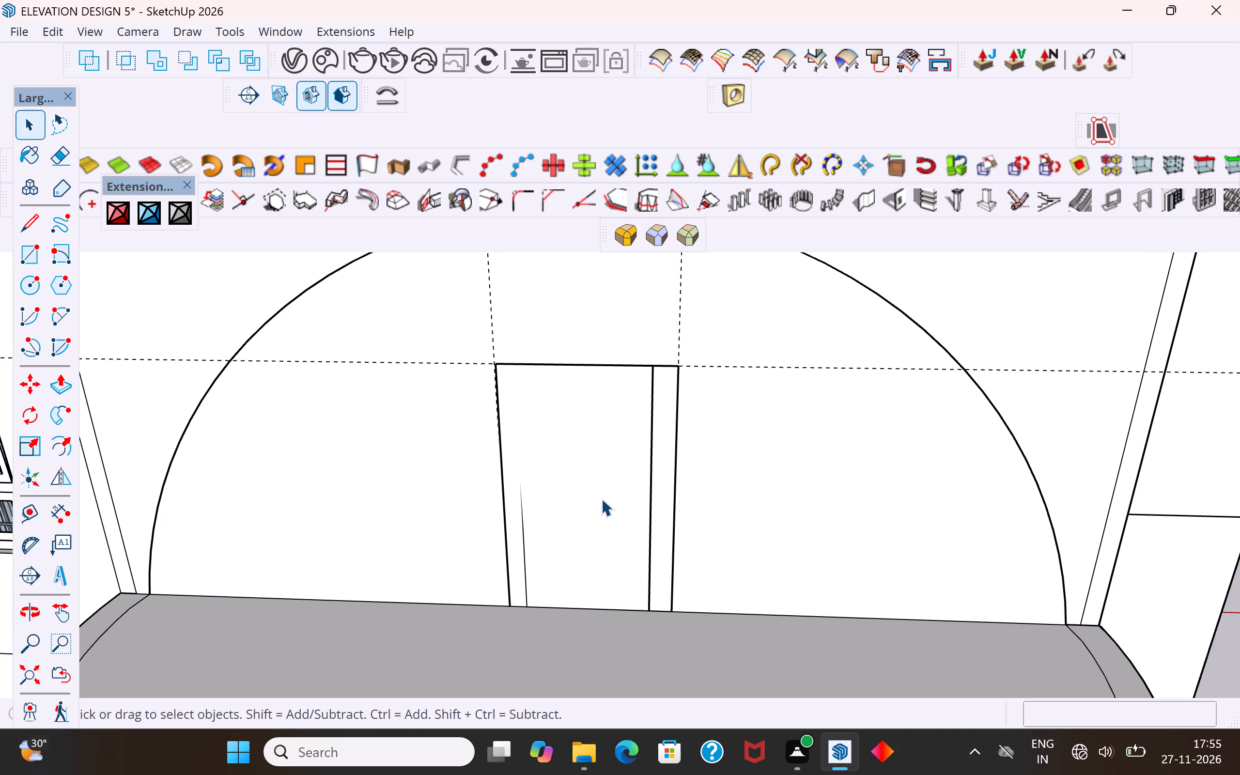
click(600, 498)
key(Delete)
Examine the strip beside the door opening and the wall geometry connected to it from several angles.
click(664, 491)
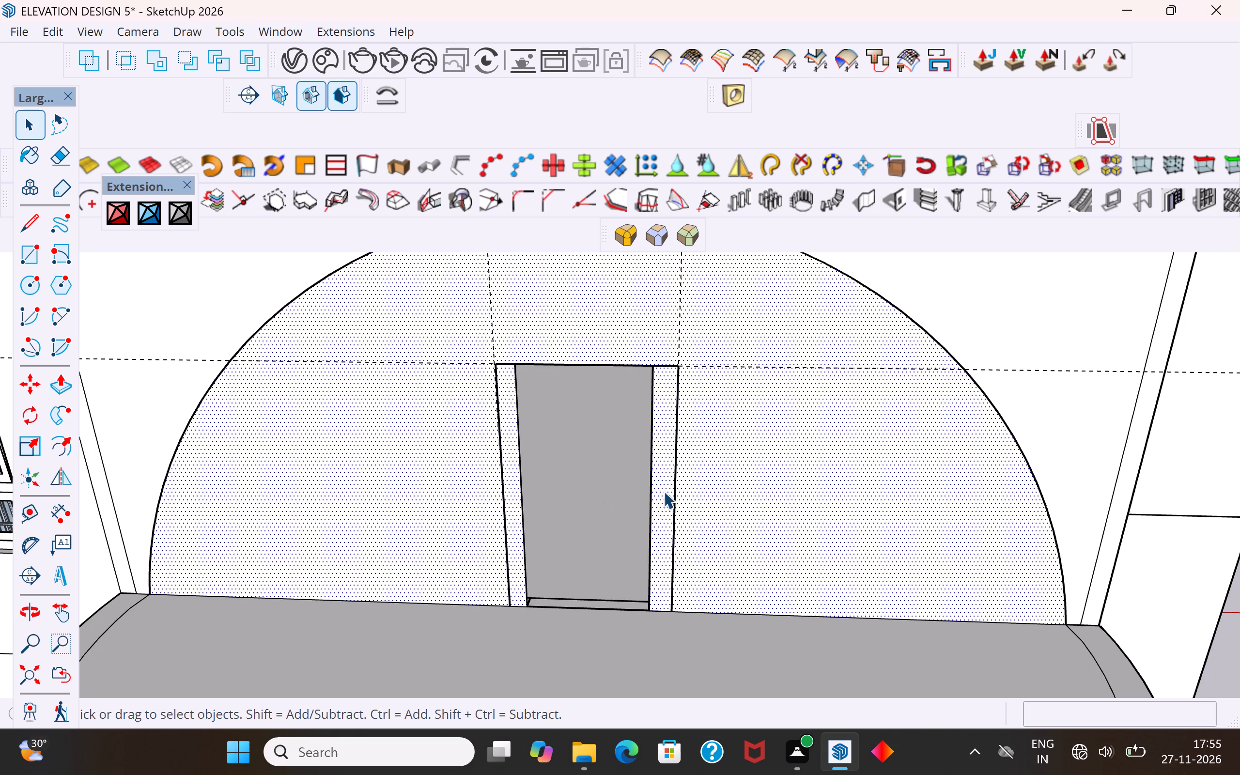
middle_drag(663, 508, 832, 479)
scroll(694, 547, up, 3)
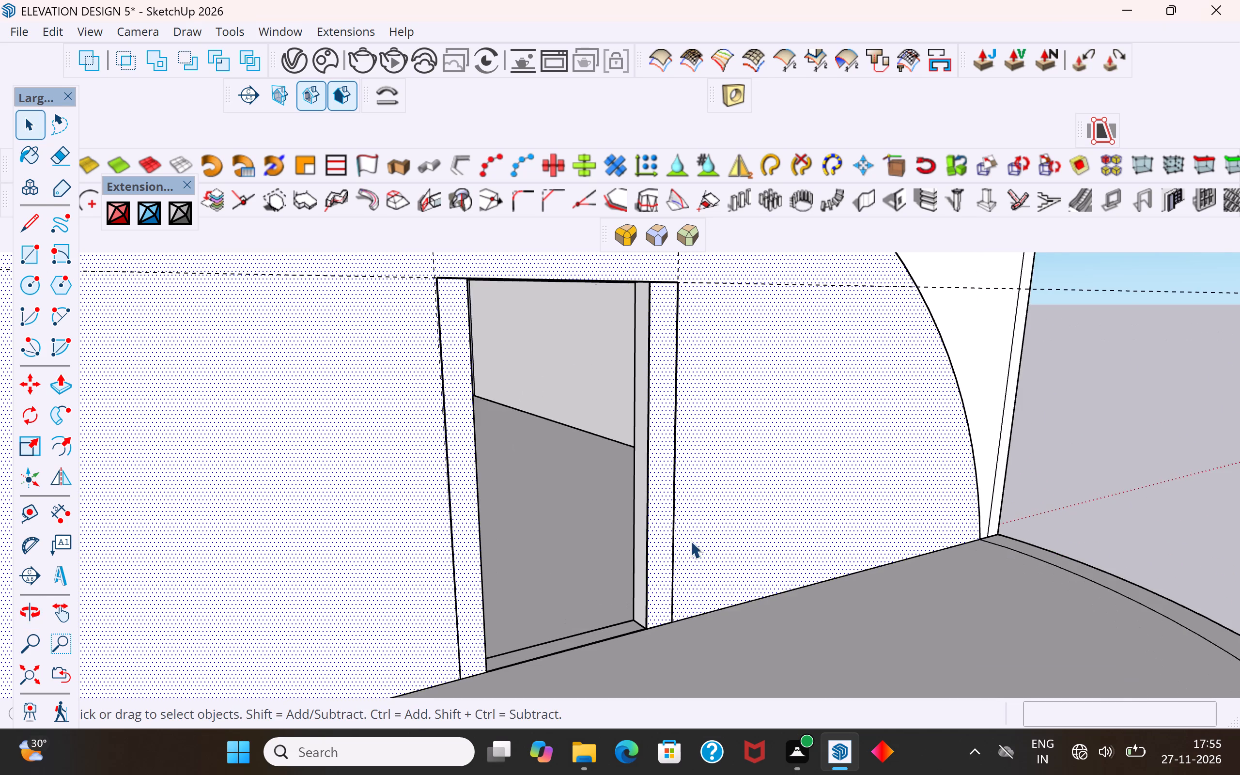
middle_drag(667, 612, 626, 616)
scroll(589, 691, down, 5)
middle_drag(639, 617, 674, 541)
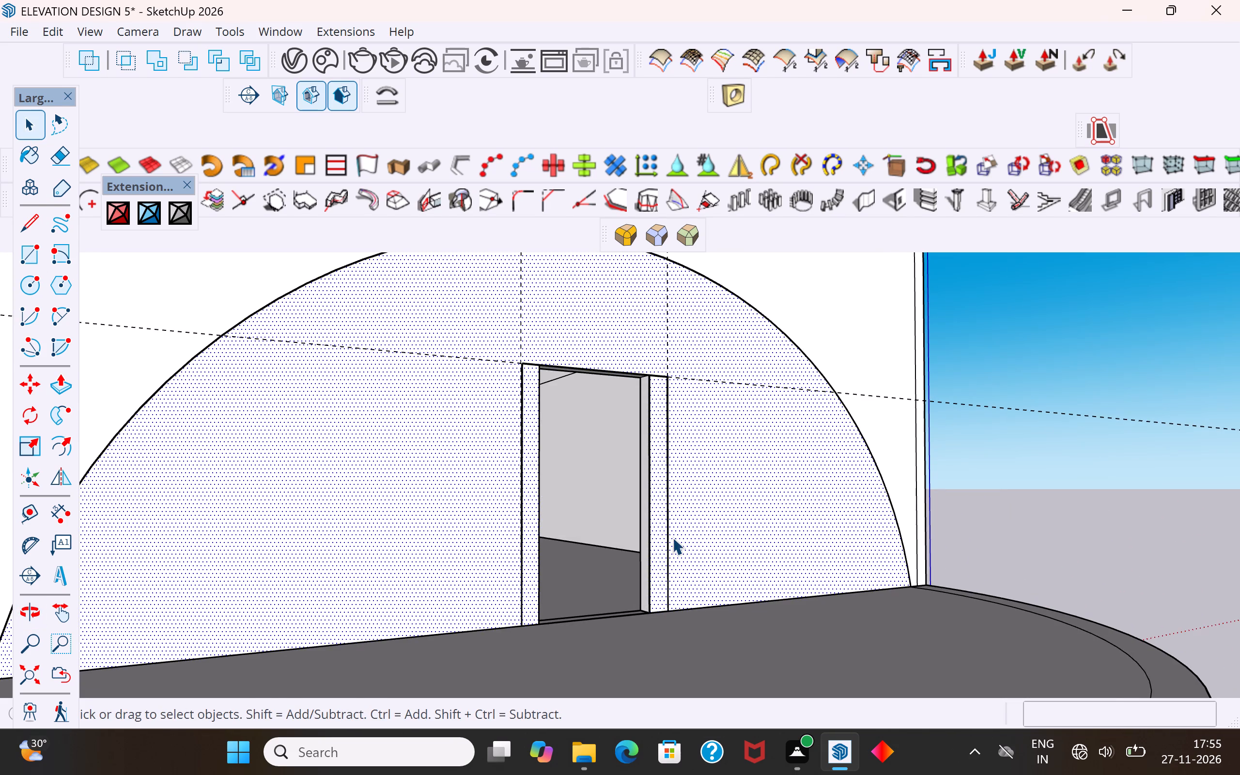
scroll(687, 494, up, 3)
click(34, 260)
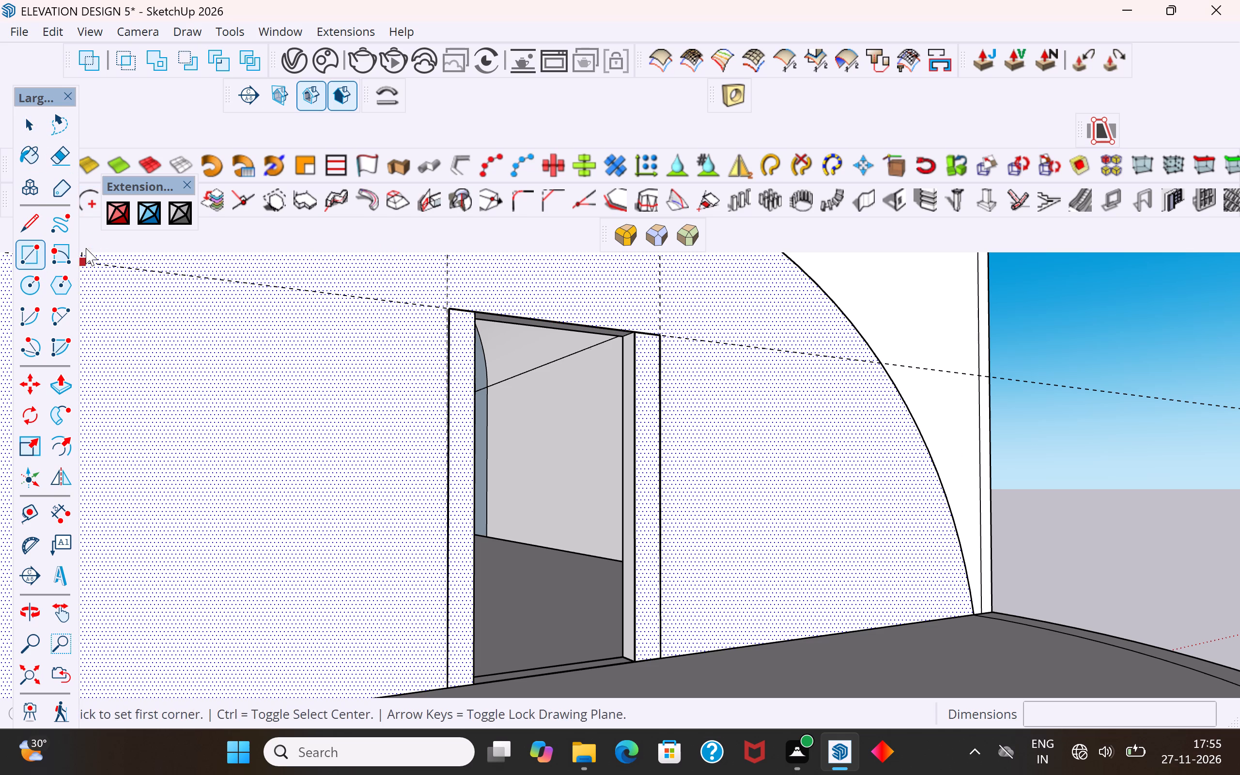
click(34, 136)
click(1079, 428)
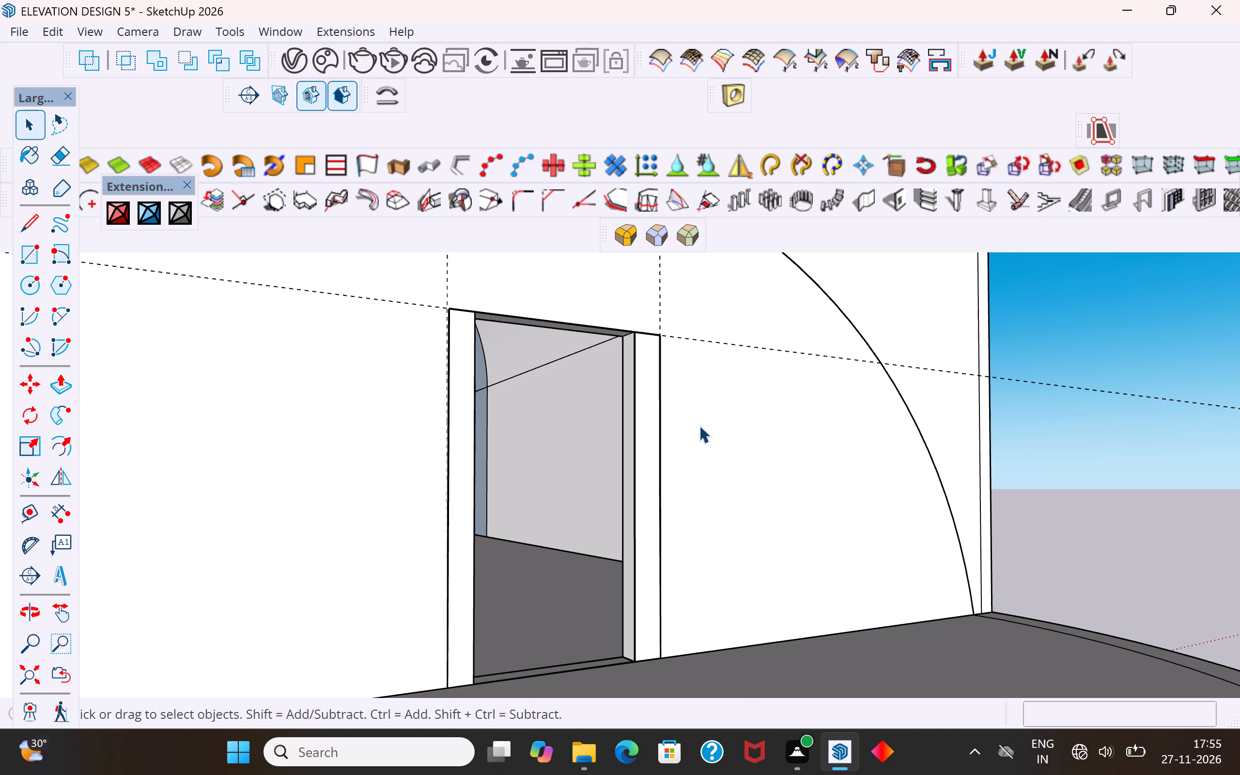
scroll(696, 423, up, 5)
triple_click(615, 371)
scroll(615, 352, down, 5)
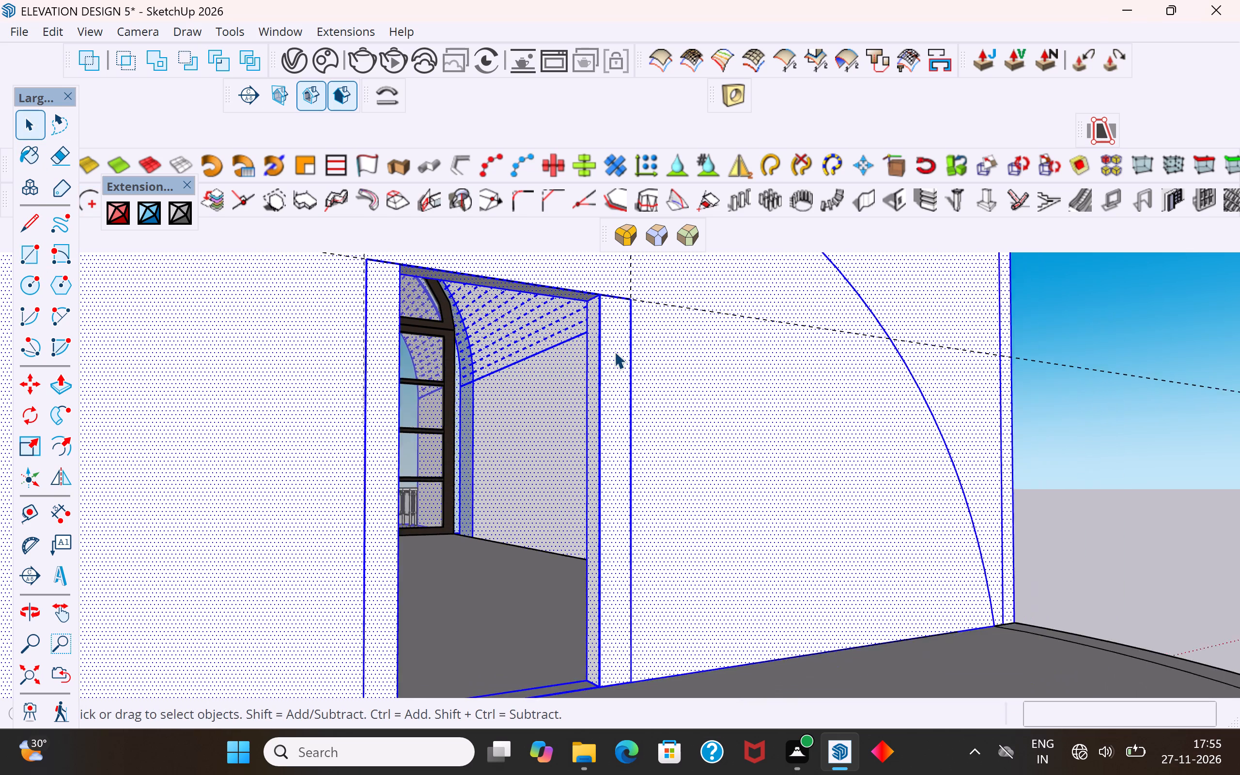
middle_drag(614, 355, 583, 420)
click(1095, 451)
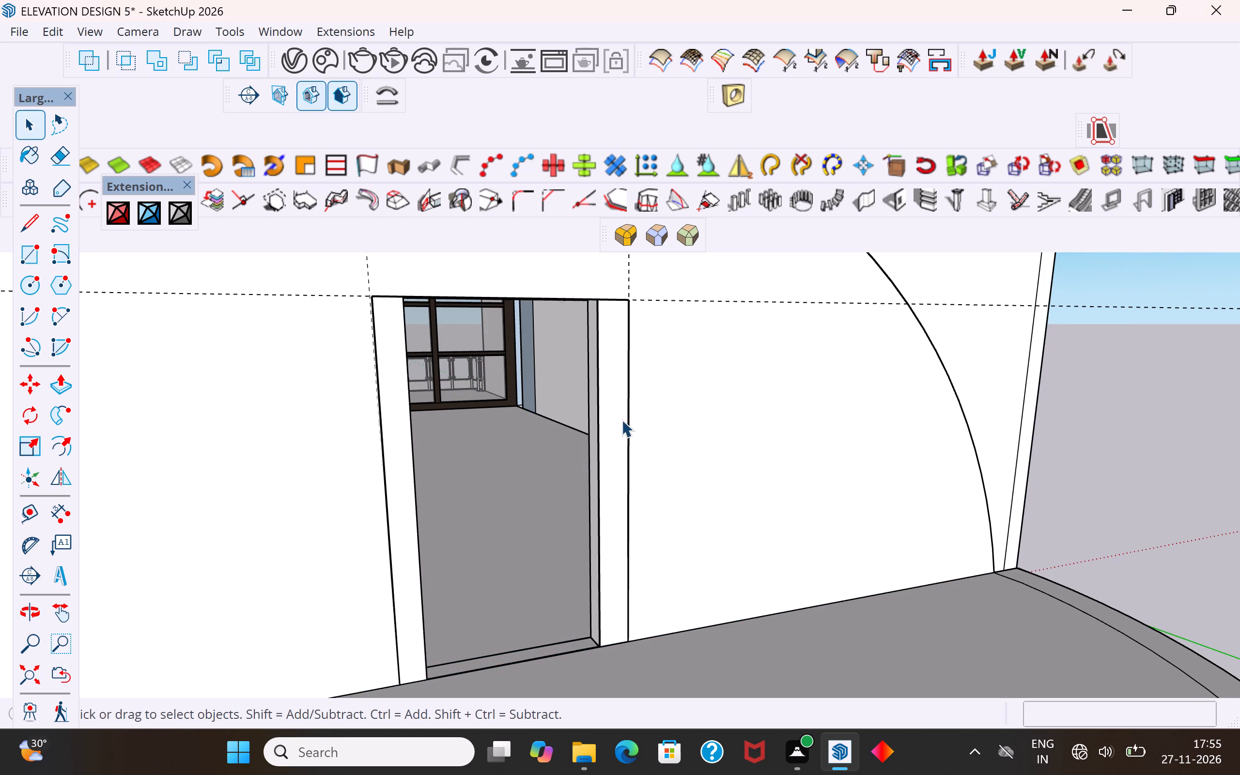
triple_click(618, 405)
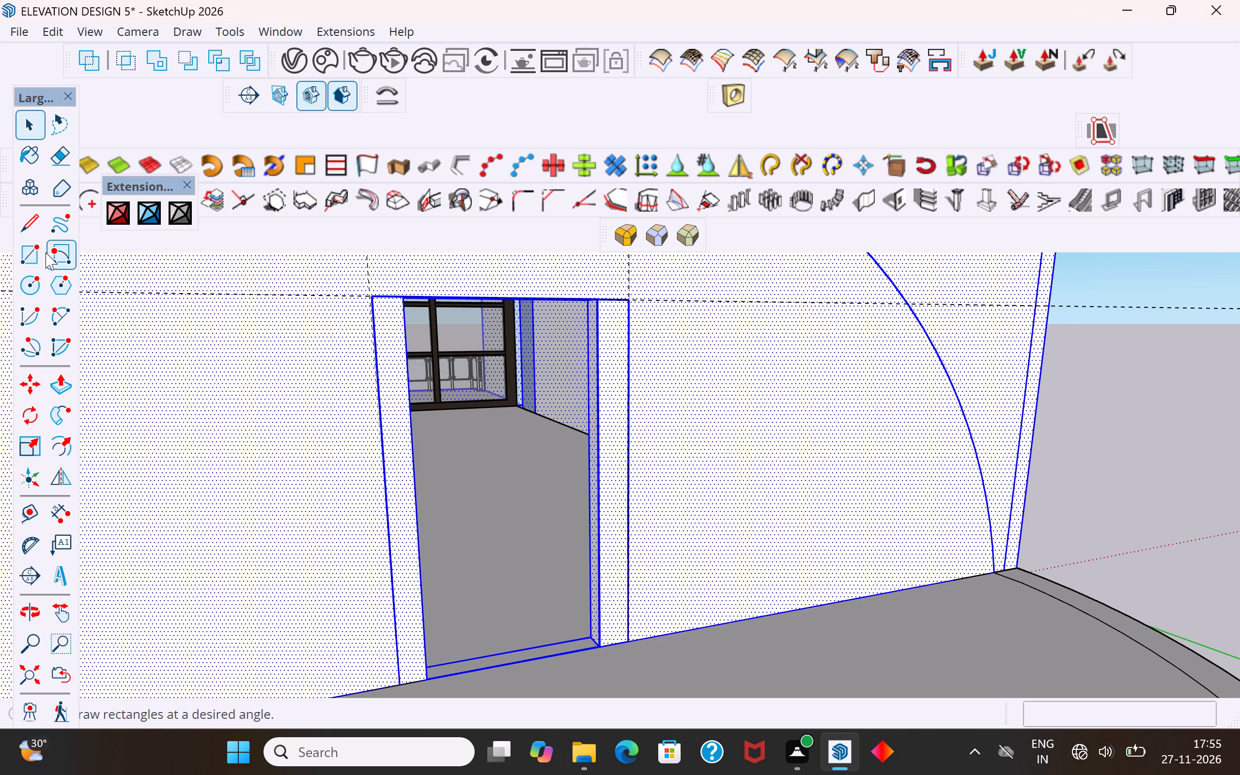
Draw a rectangle about 6 9/16" by 5' 11 15/16" over the wall strip along the door opening's right-hand side.
click(43, 252)
click(630, 301)
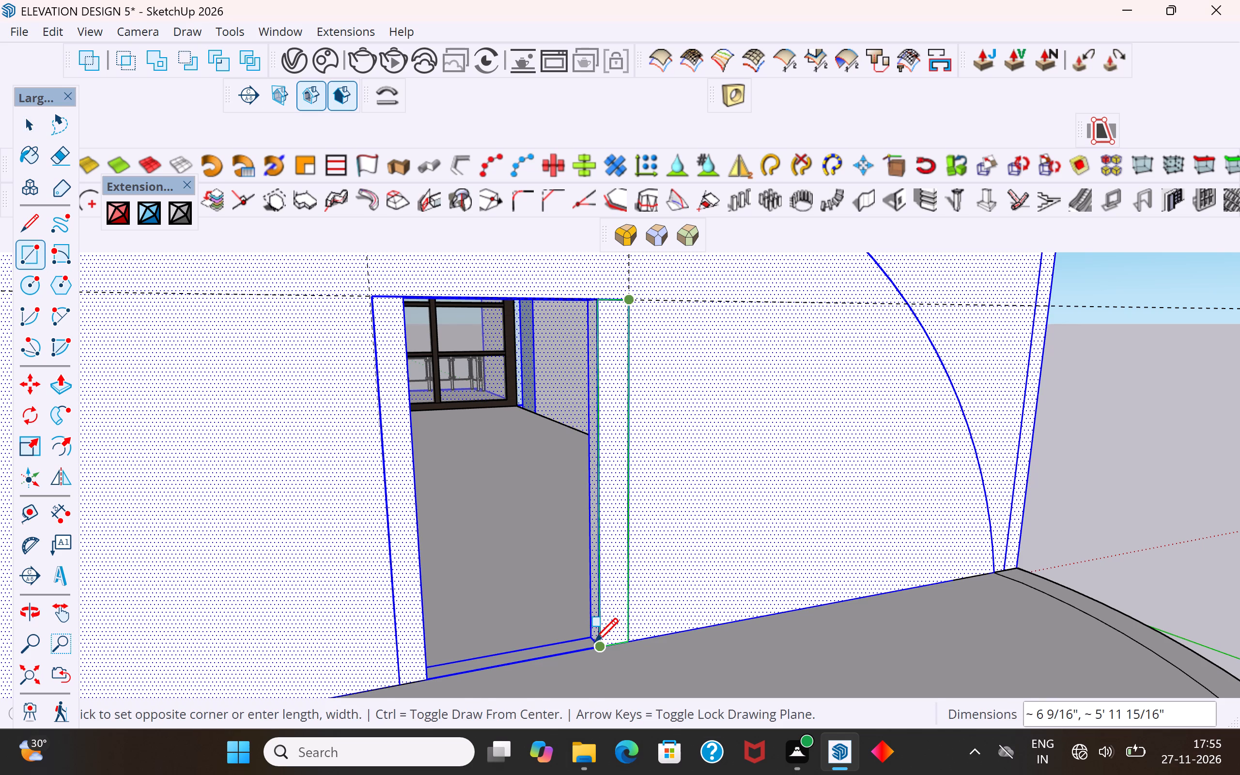
click(596, 640)
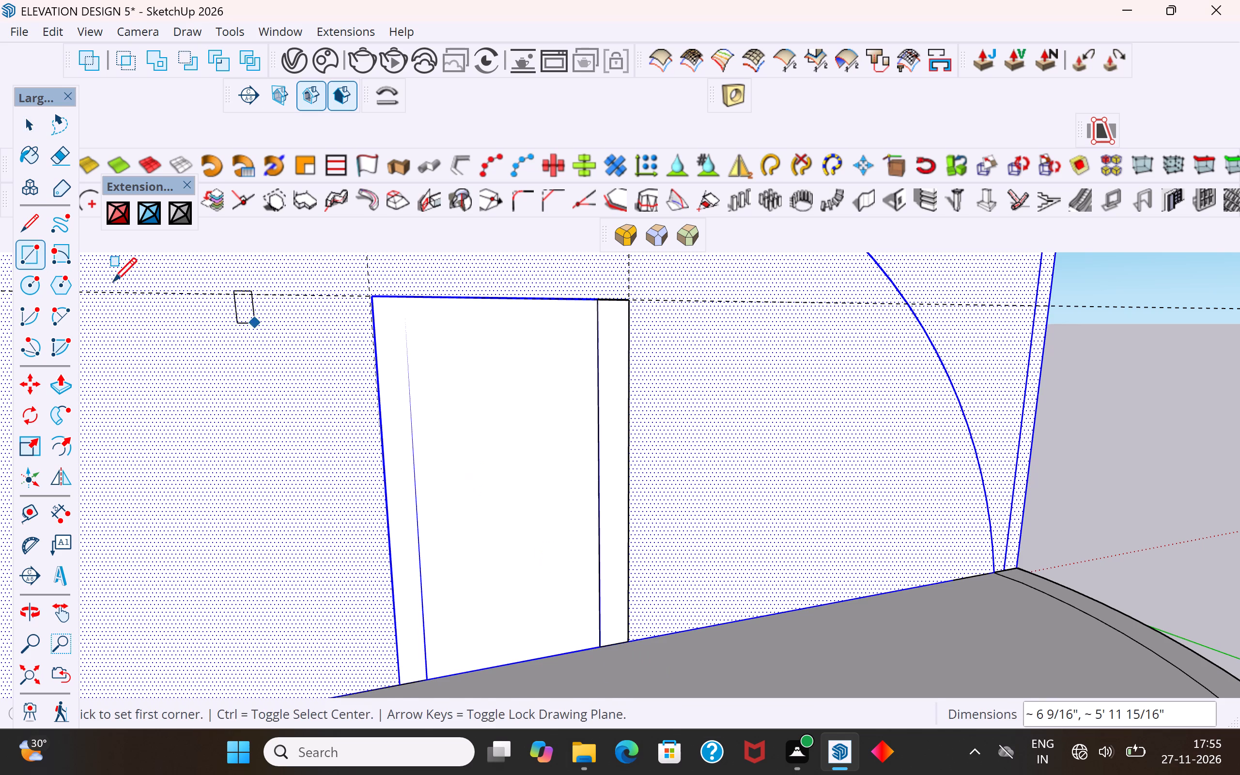
Delete the face filling the door opening, keeping the narrow strip face beside it.
click(31, 117)
click(482, 451)
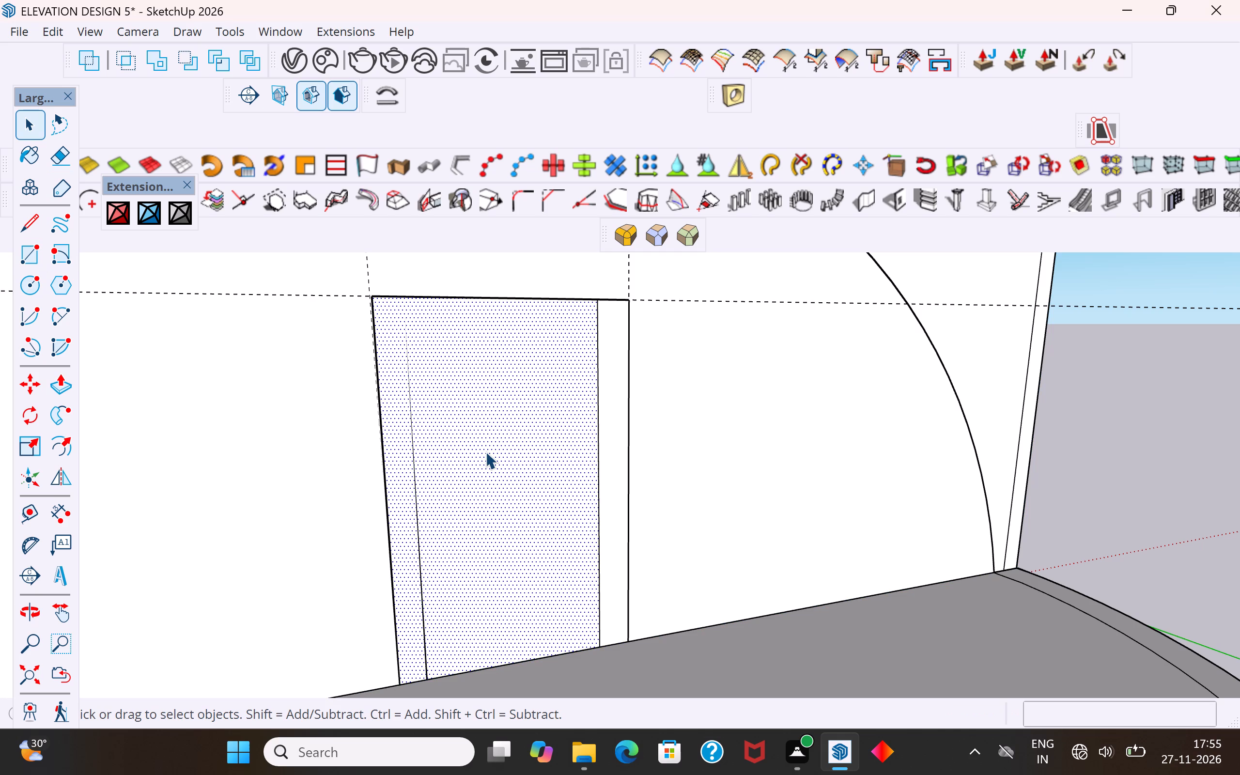
key(Delete)
Push the narrow strip face on the door opening's right-hand side inward about 5 1/8".
click(619, 496)
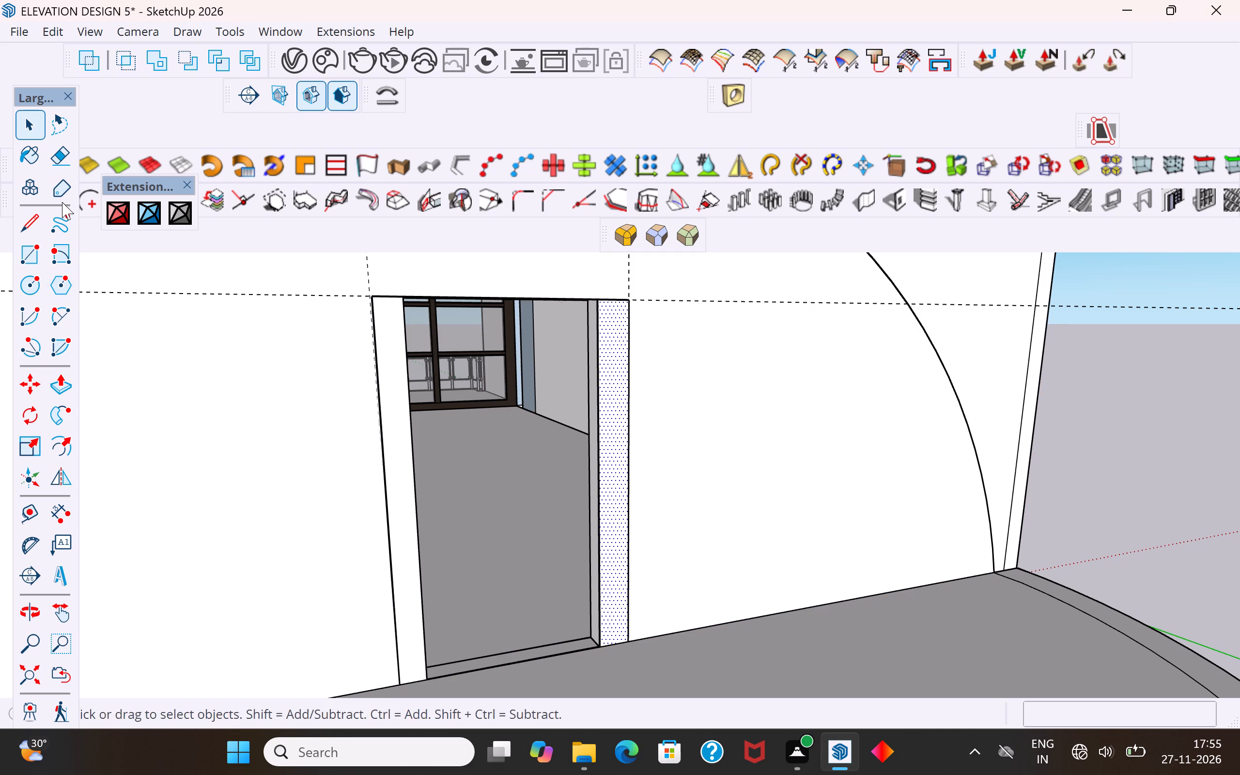
click(61, 388)
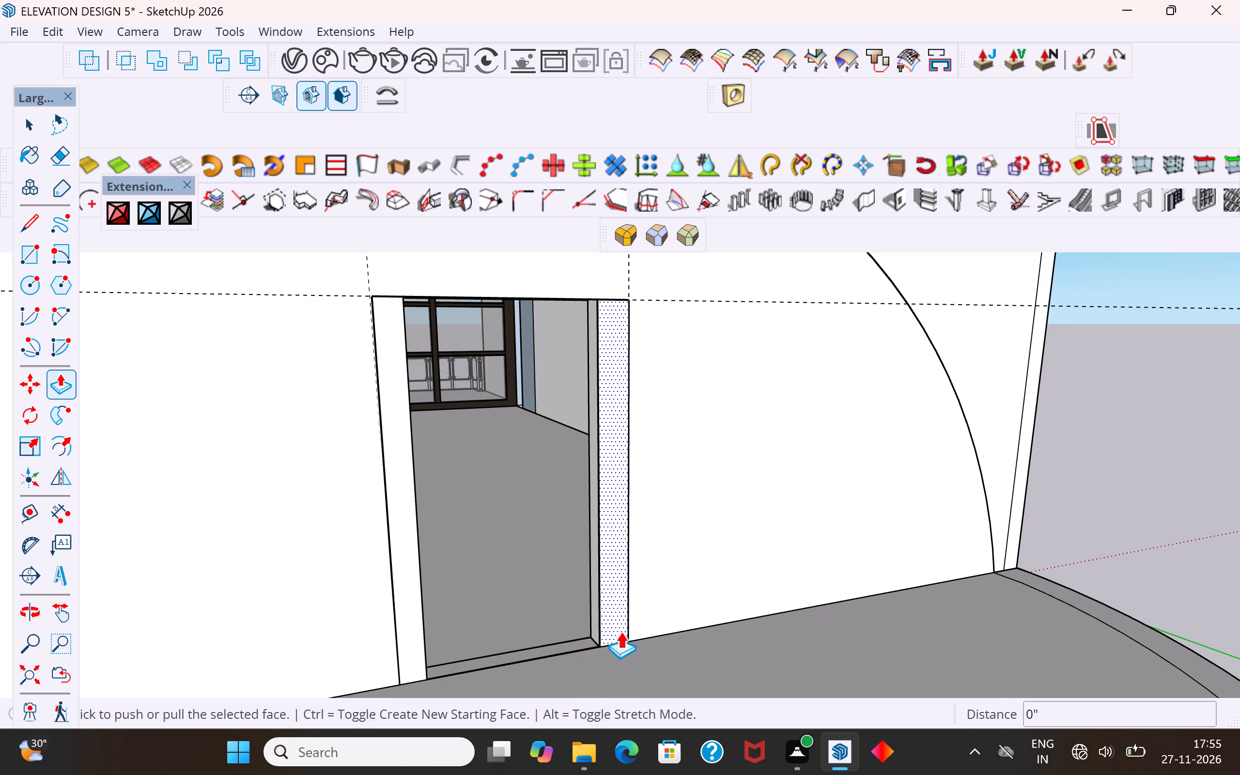
click(620, 631)
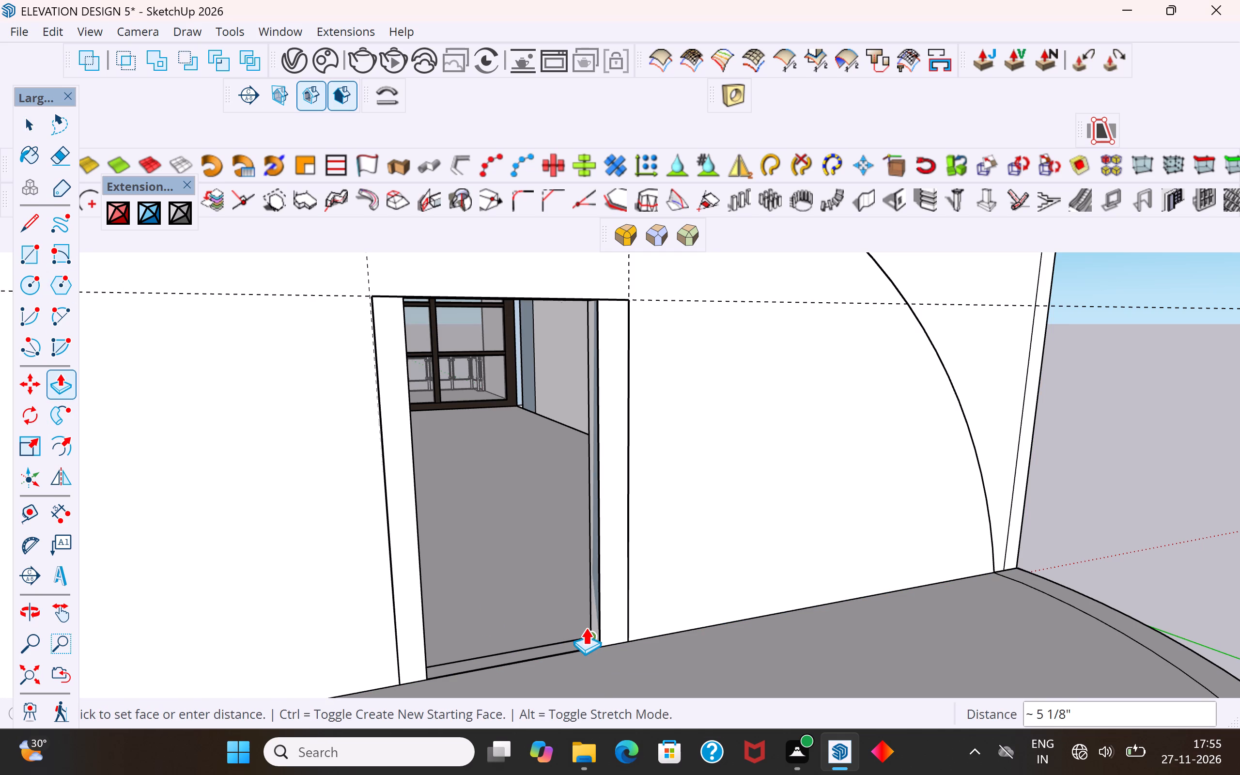
click(592, 495)
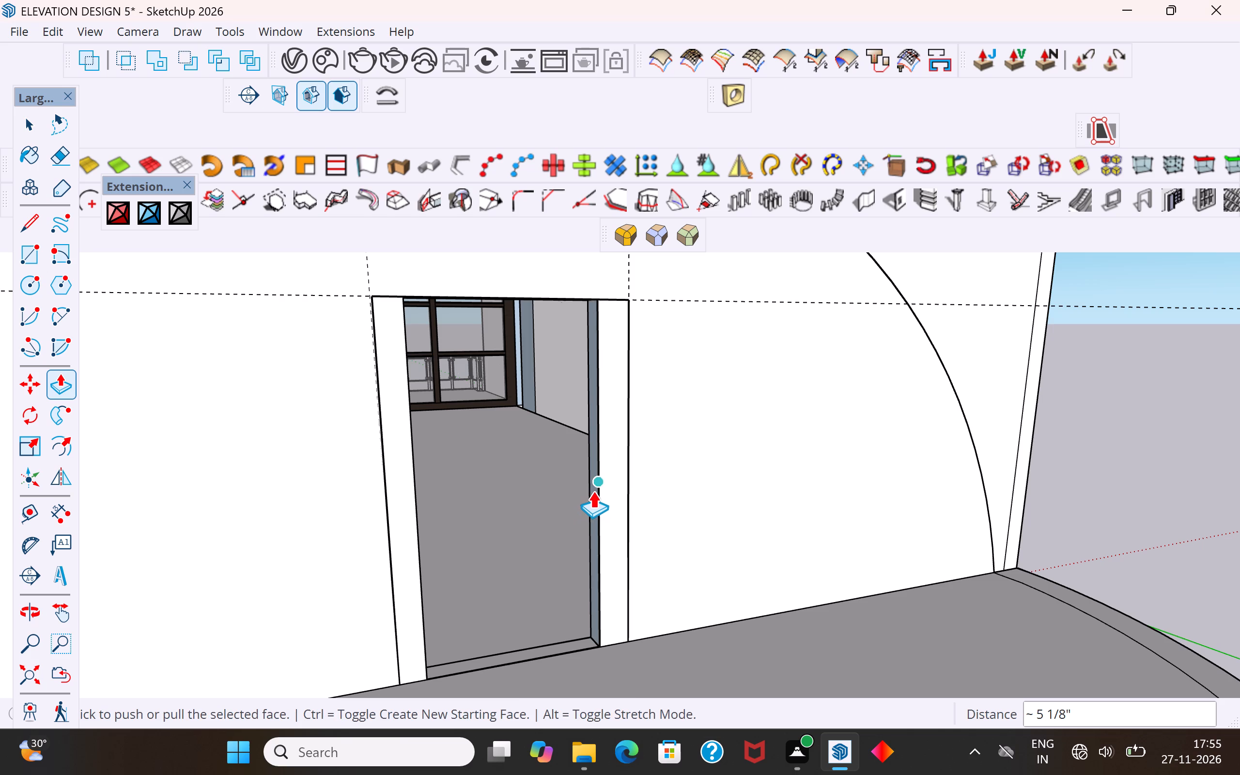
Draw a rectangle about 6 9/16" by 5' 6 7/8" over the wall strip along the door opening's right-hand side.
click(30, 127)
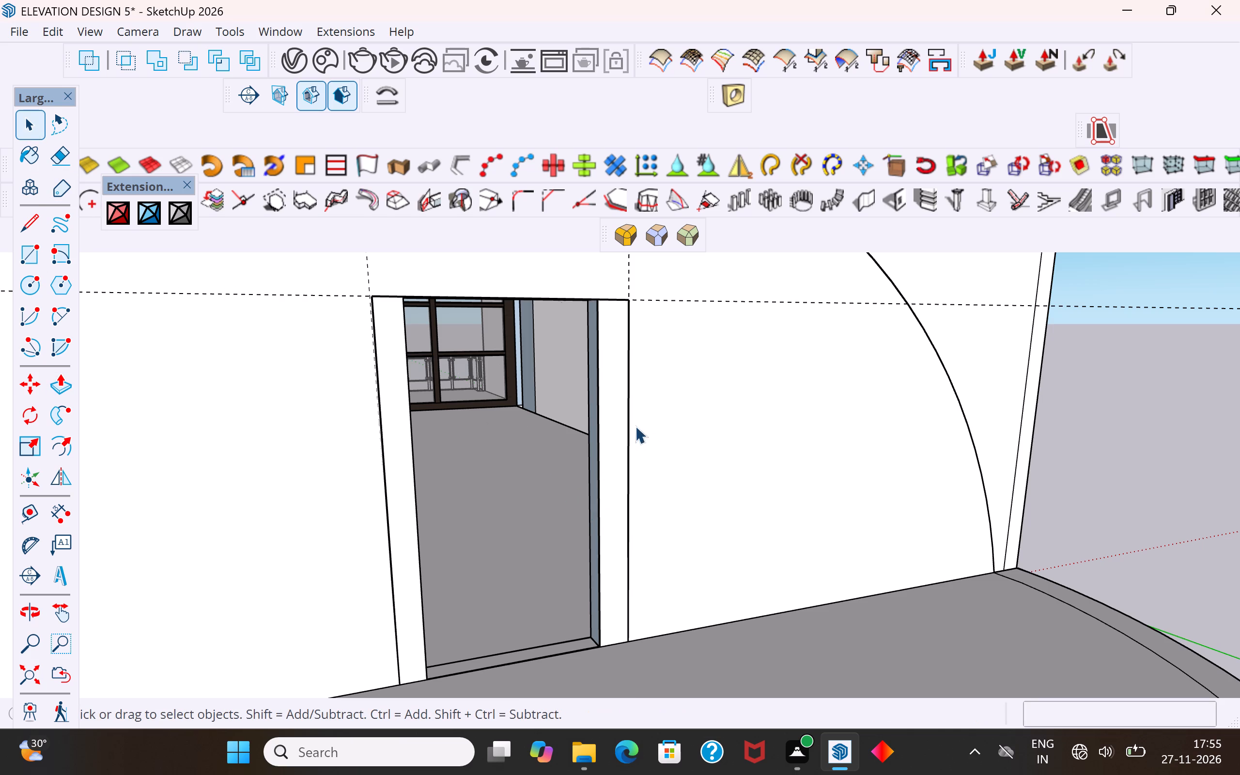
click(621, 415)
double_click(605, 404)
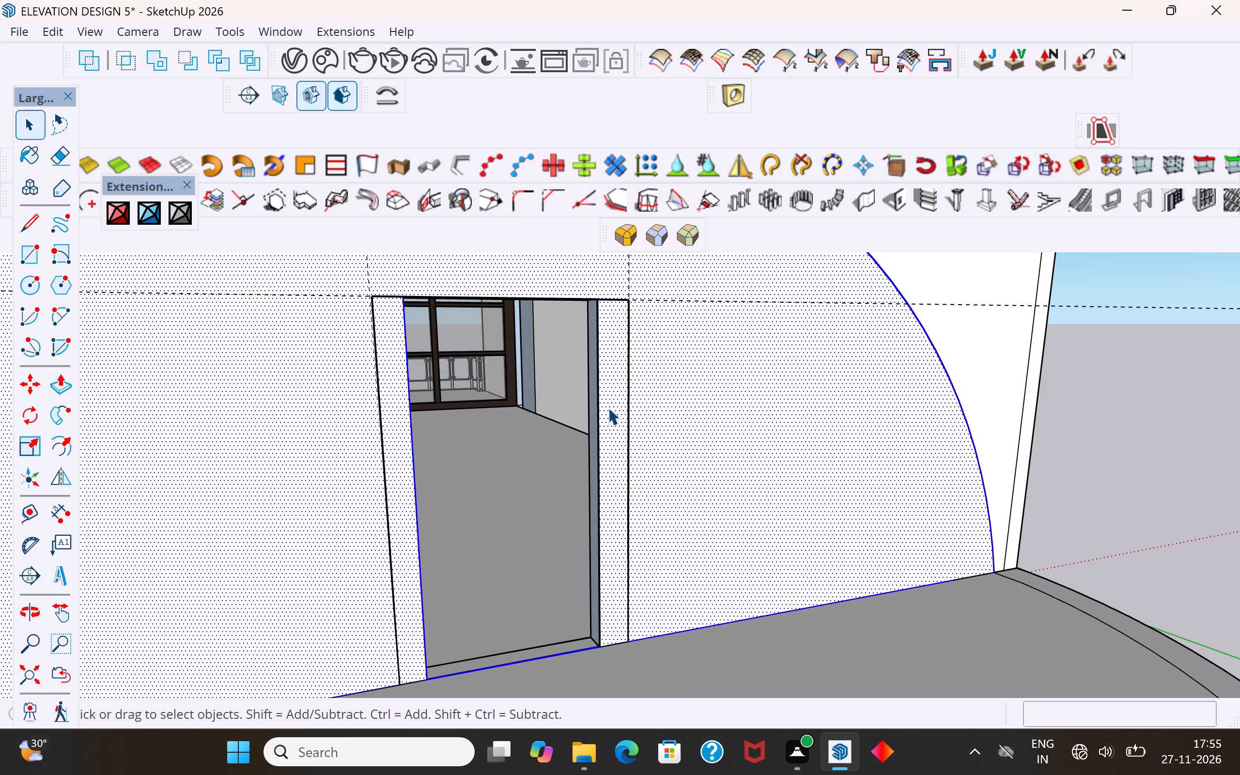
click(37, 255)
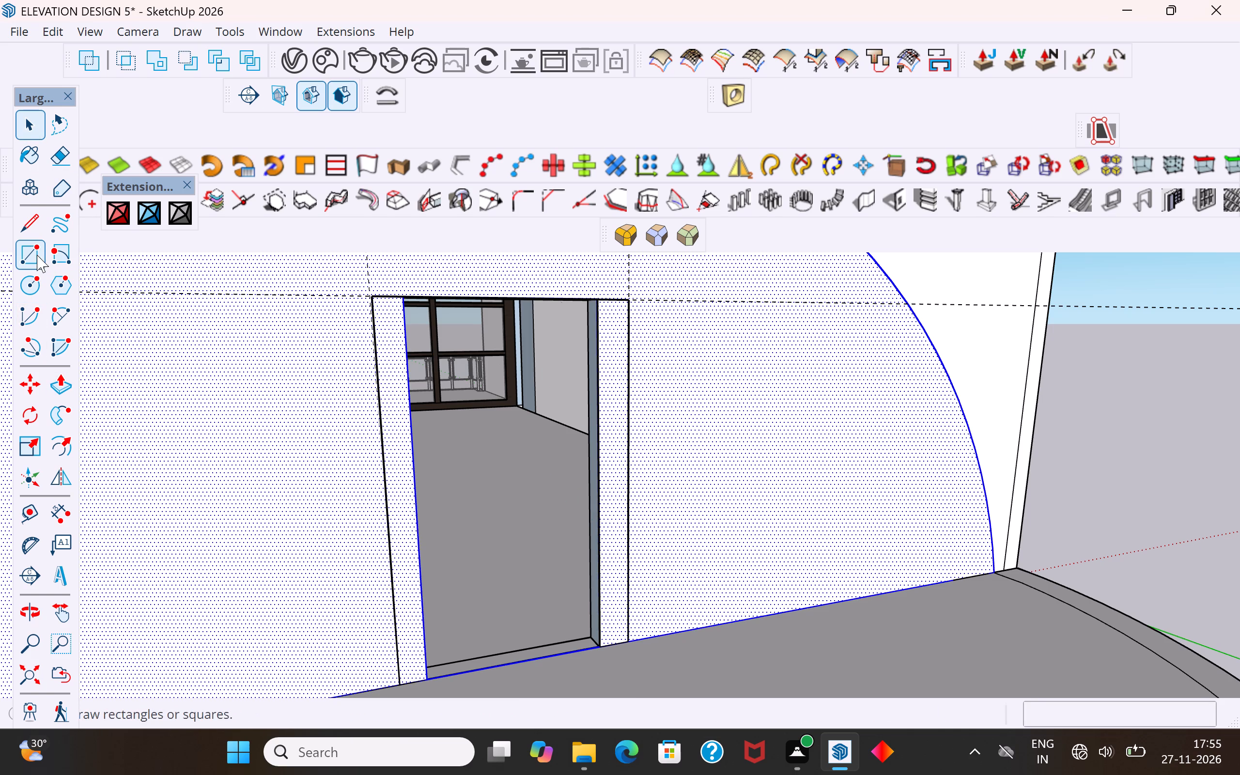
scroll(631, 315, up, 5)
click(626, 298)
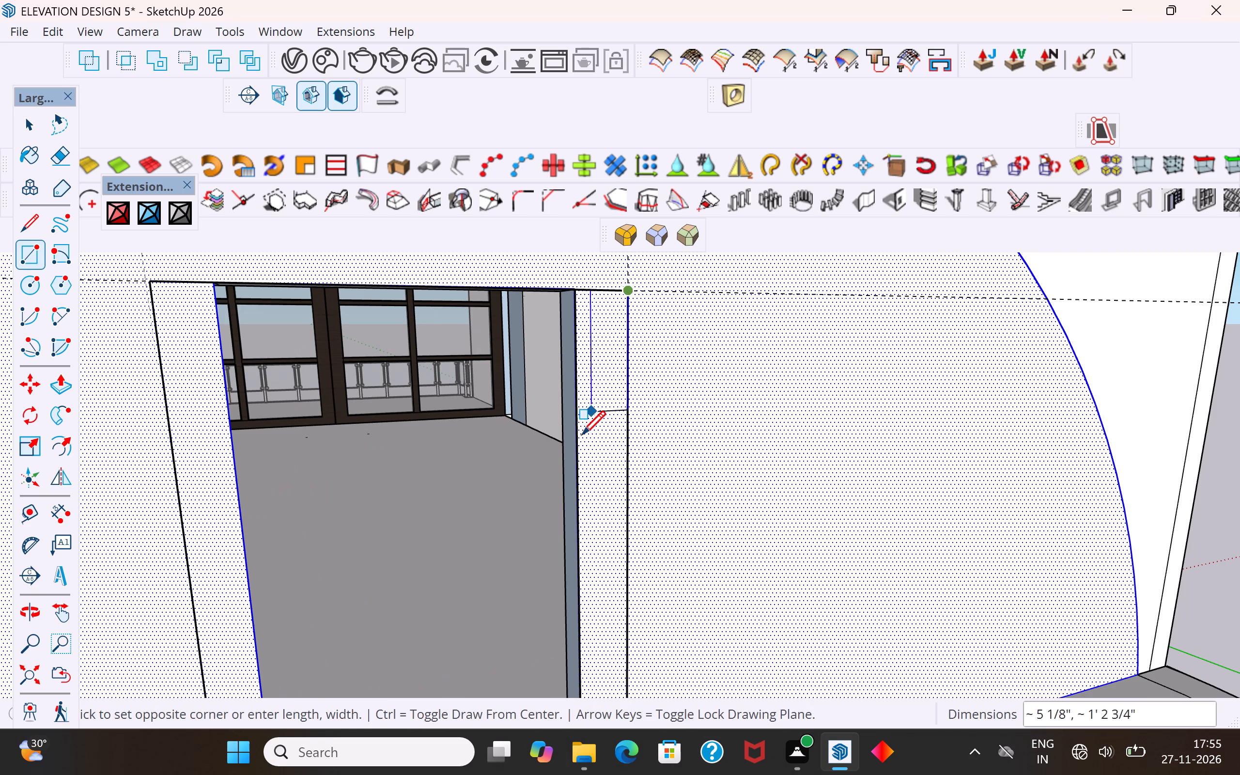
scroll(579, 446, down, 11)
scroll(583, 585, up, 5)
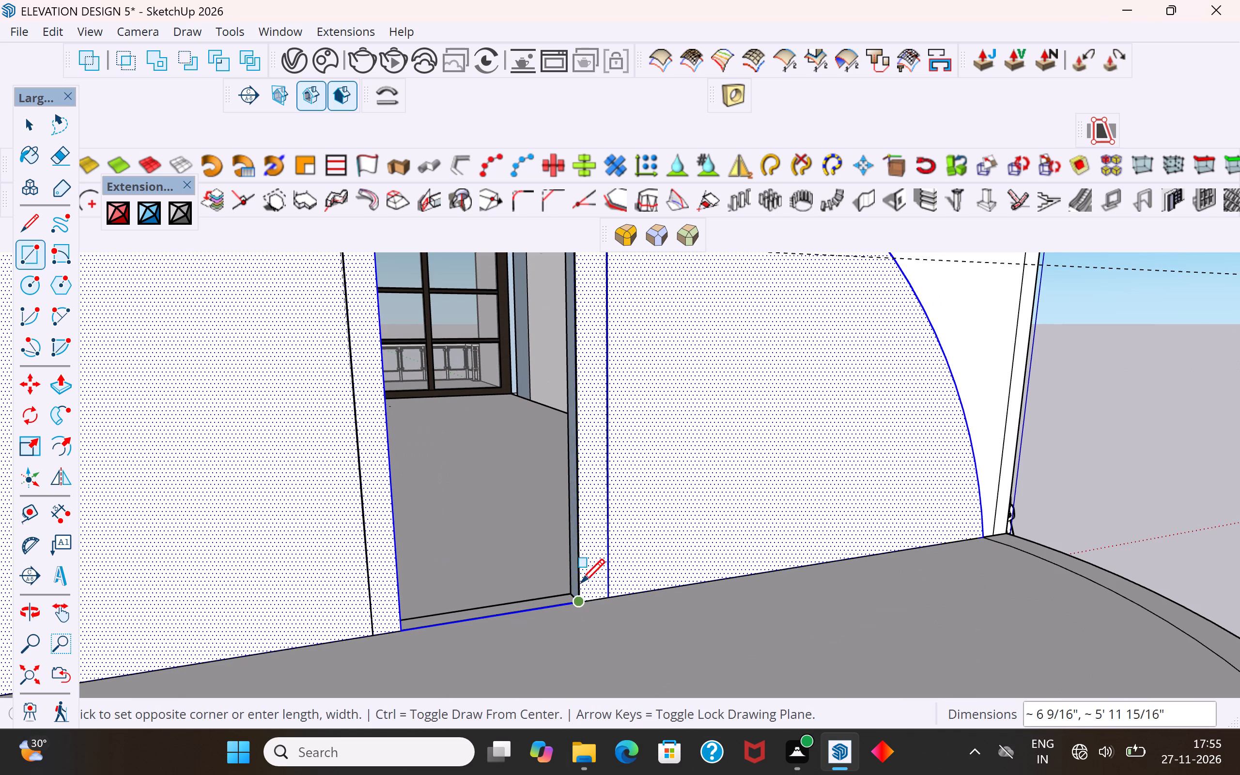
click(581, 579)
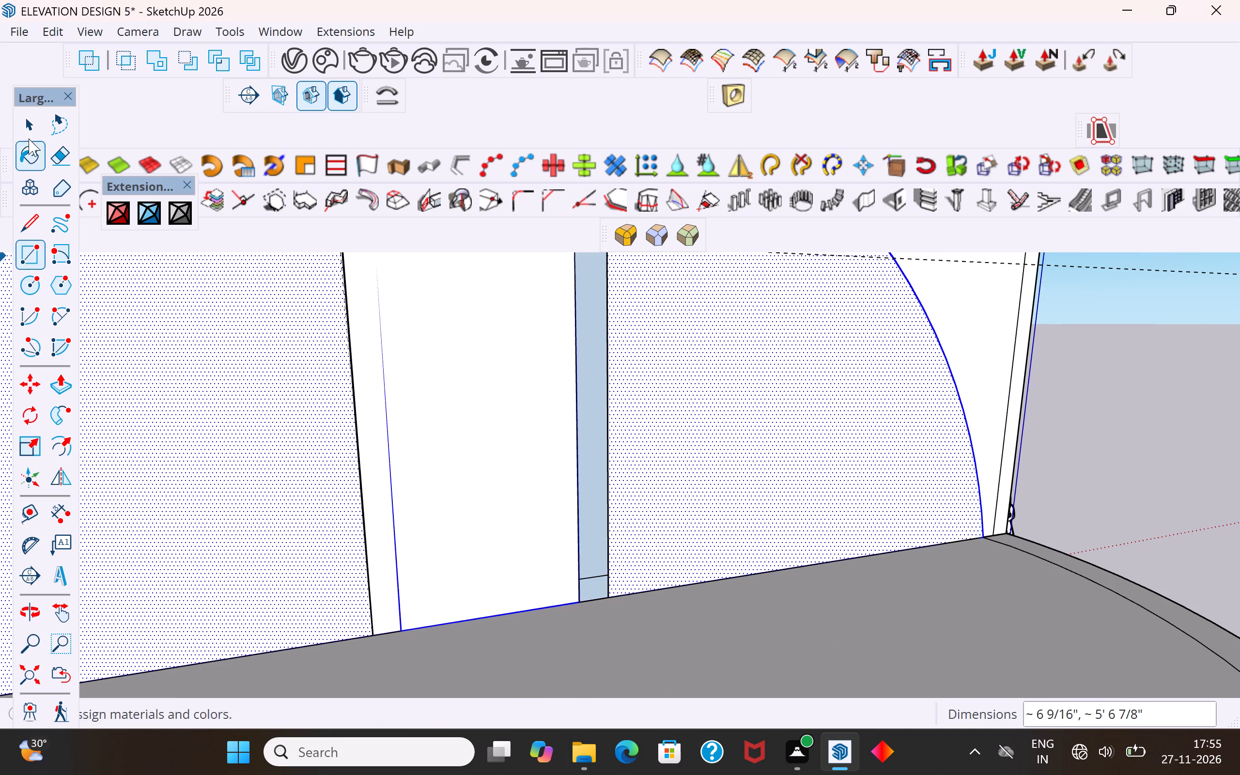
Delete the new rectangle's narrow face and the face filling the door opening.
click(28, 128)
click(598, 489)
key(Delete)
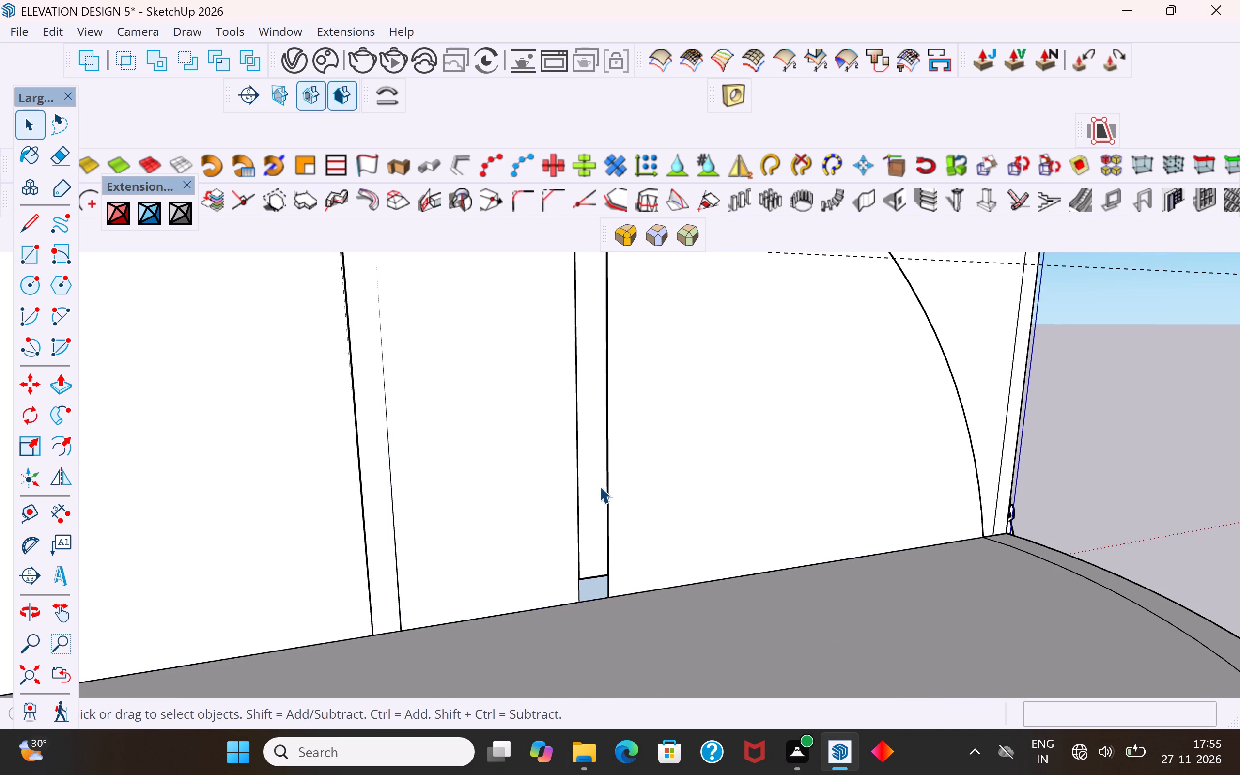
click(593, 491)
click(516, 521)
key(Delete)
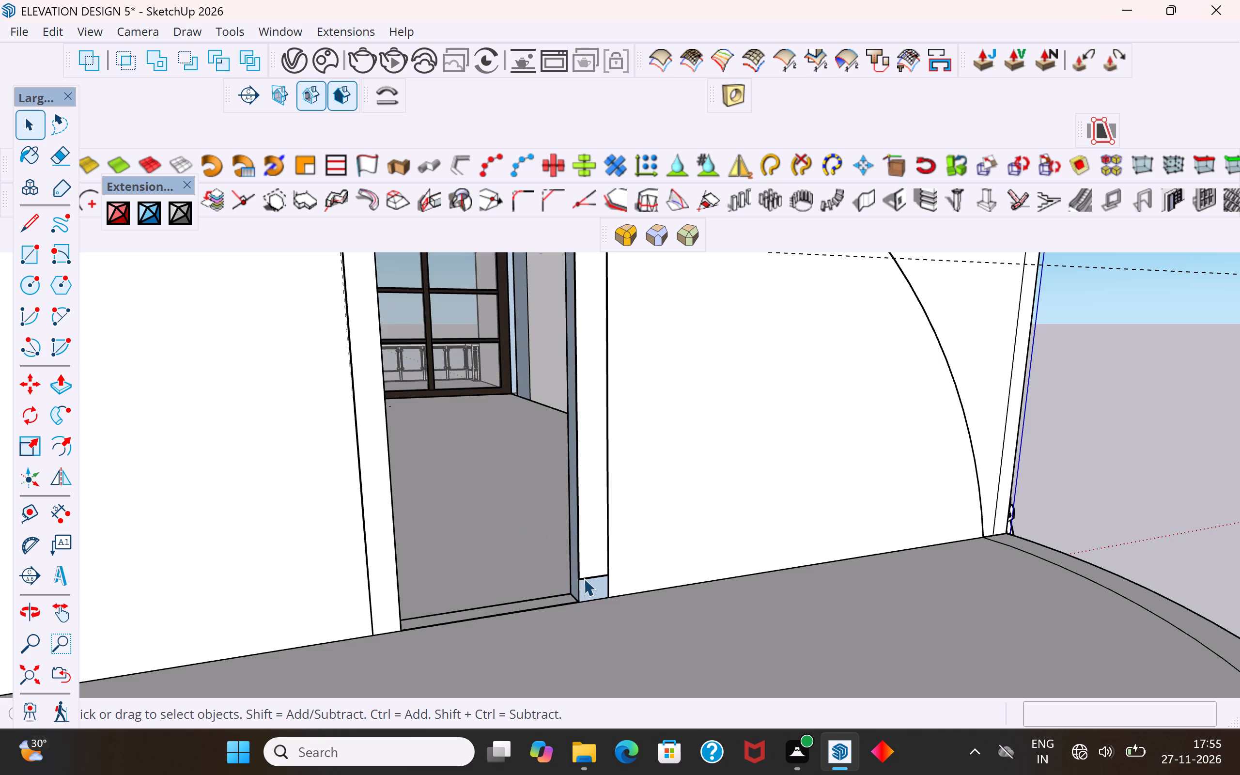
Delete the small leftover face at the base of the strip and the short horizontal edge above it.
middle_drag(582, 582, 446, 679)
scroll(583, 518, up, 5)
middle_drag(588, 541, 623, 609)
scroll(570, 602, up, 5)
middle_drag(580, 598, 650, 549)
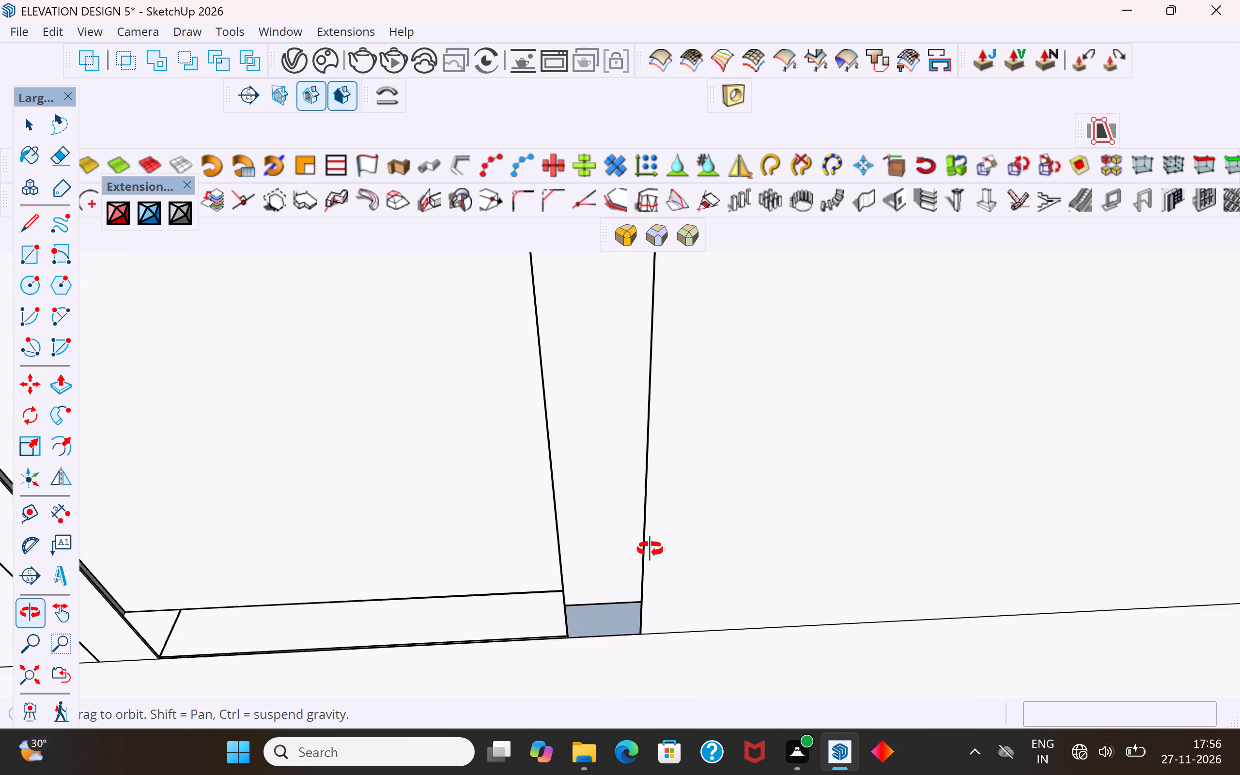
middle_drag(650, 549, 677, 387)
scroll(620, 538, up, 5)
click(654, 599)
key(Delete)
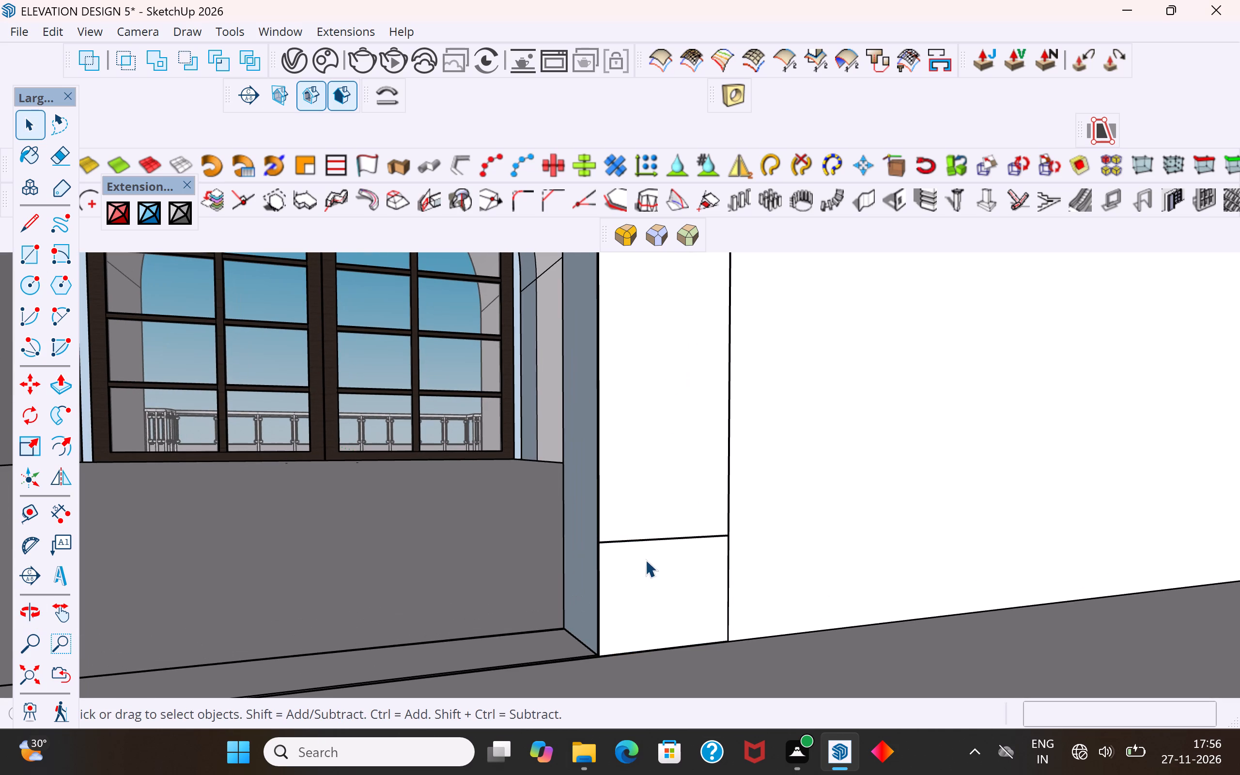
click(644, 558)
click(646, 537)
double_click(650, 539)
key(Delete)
Push the inner jamb face behind the strip on the door opening's right-hand side about 6 9/16" into the wall.
middle_drag(631, 558, 703, 627)
click(679, 565)
middle_drag(685, 604, 646, 675)
middle_drag(476, 566, 572, 619)
scroll(600, 622, up, 4)
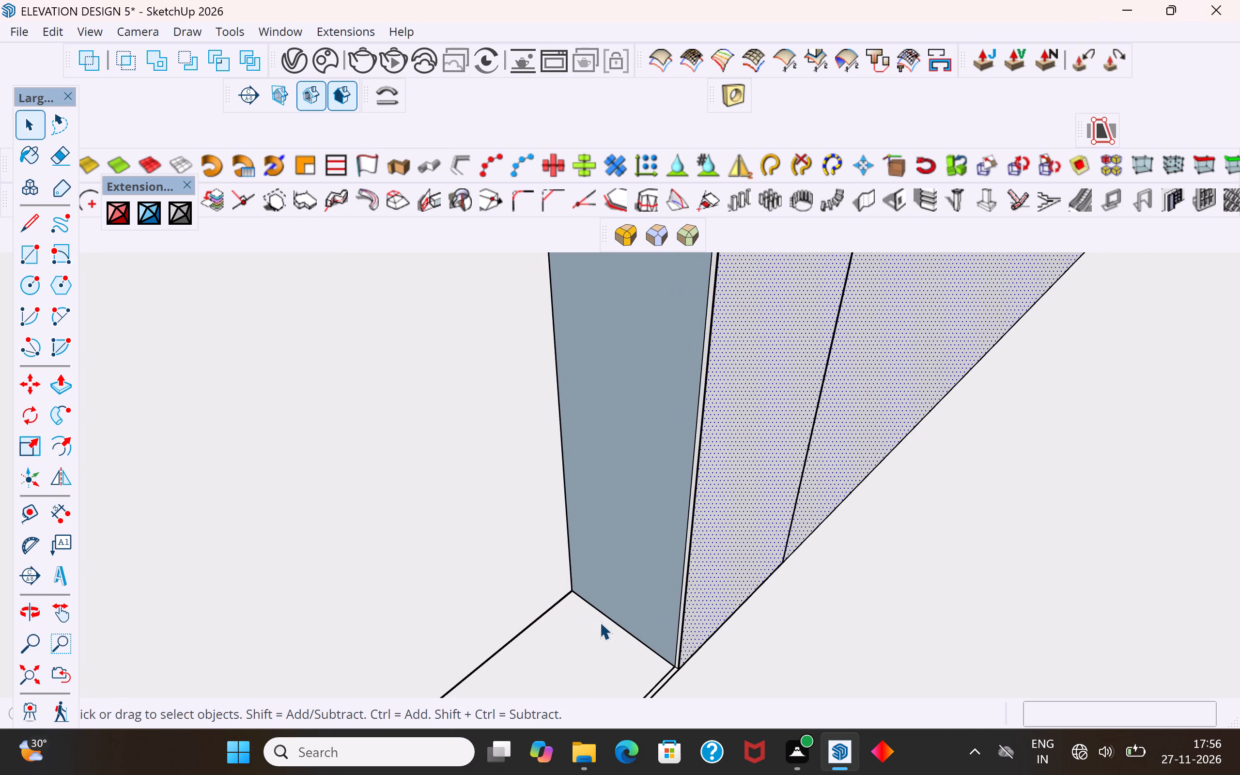
click(649, 609)
click(71, 379)
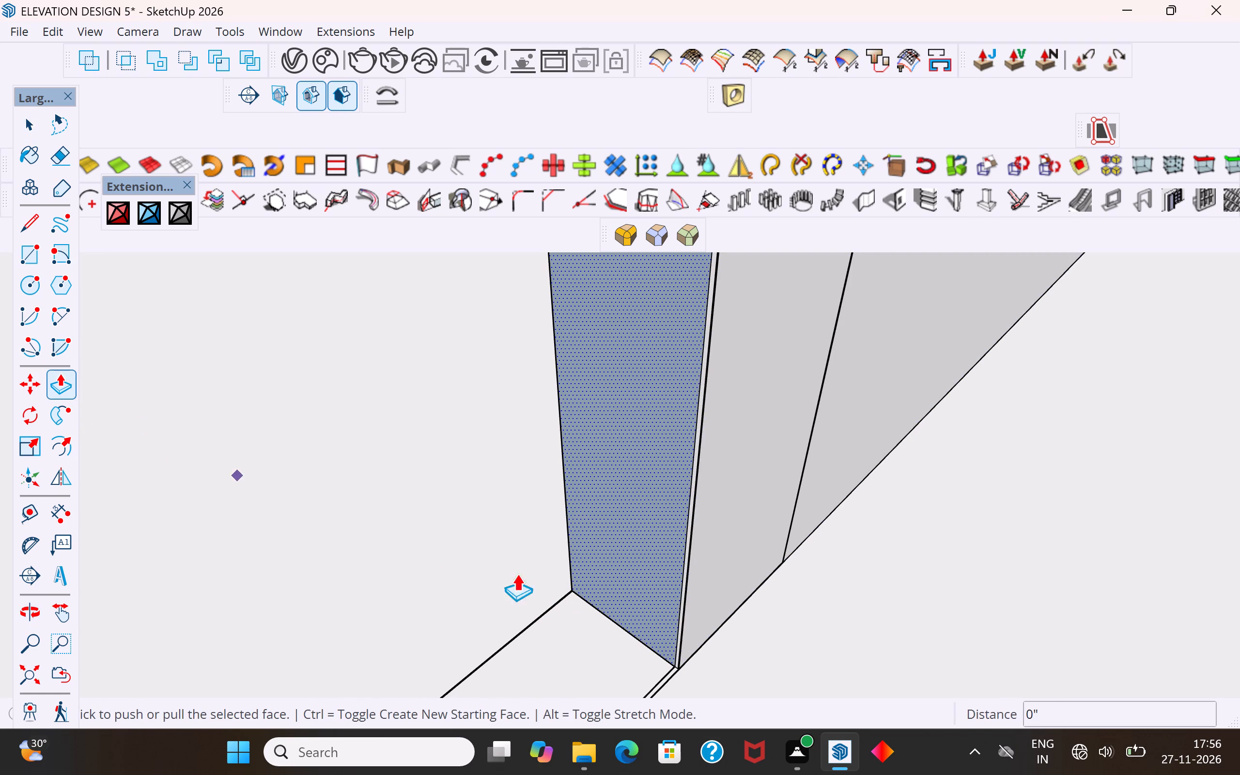
click(571, 576)
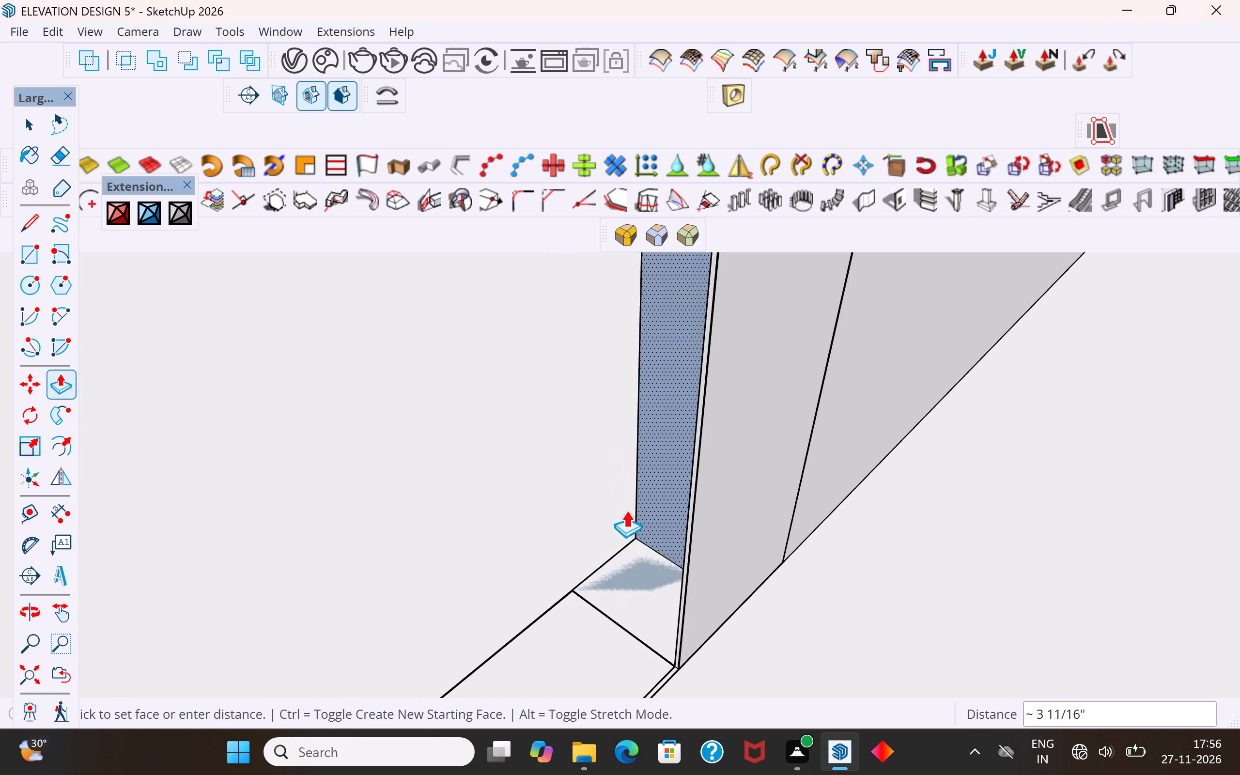
middle_drag(630, 517, 904, 615)
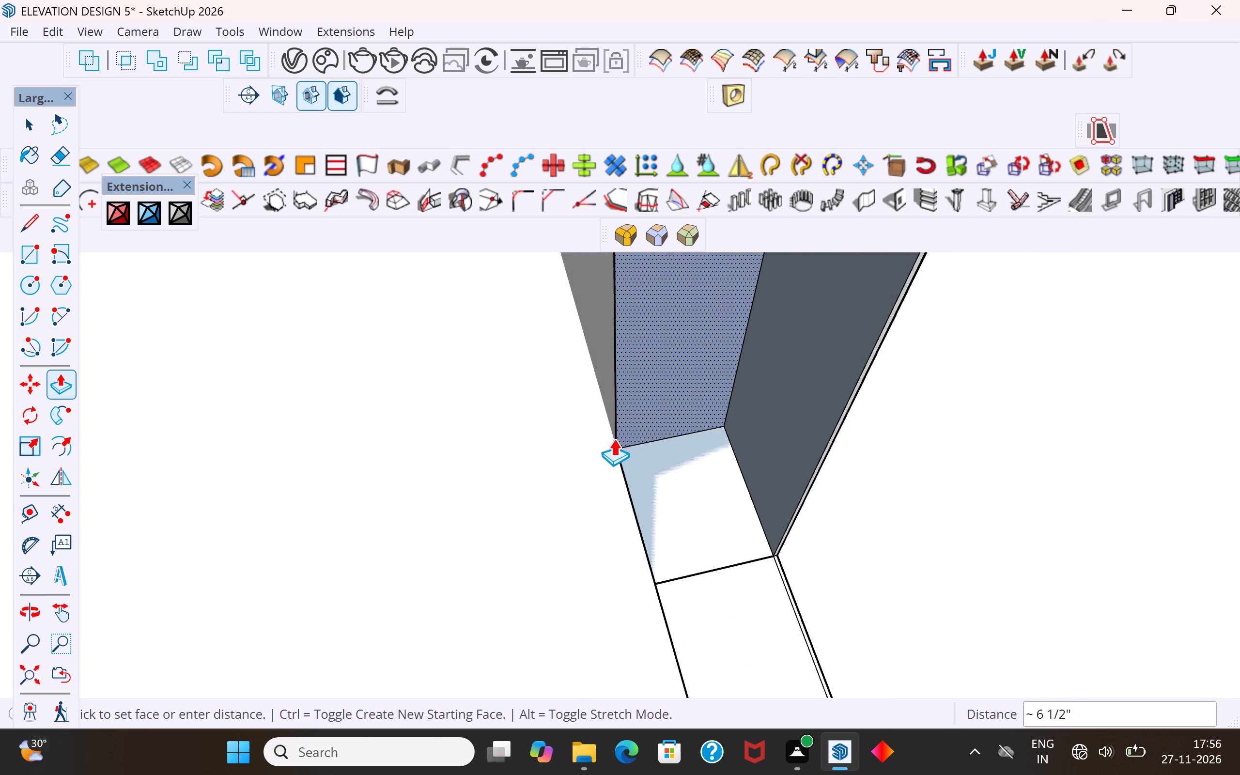
click(612, 428)
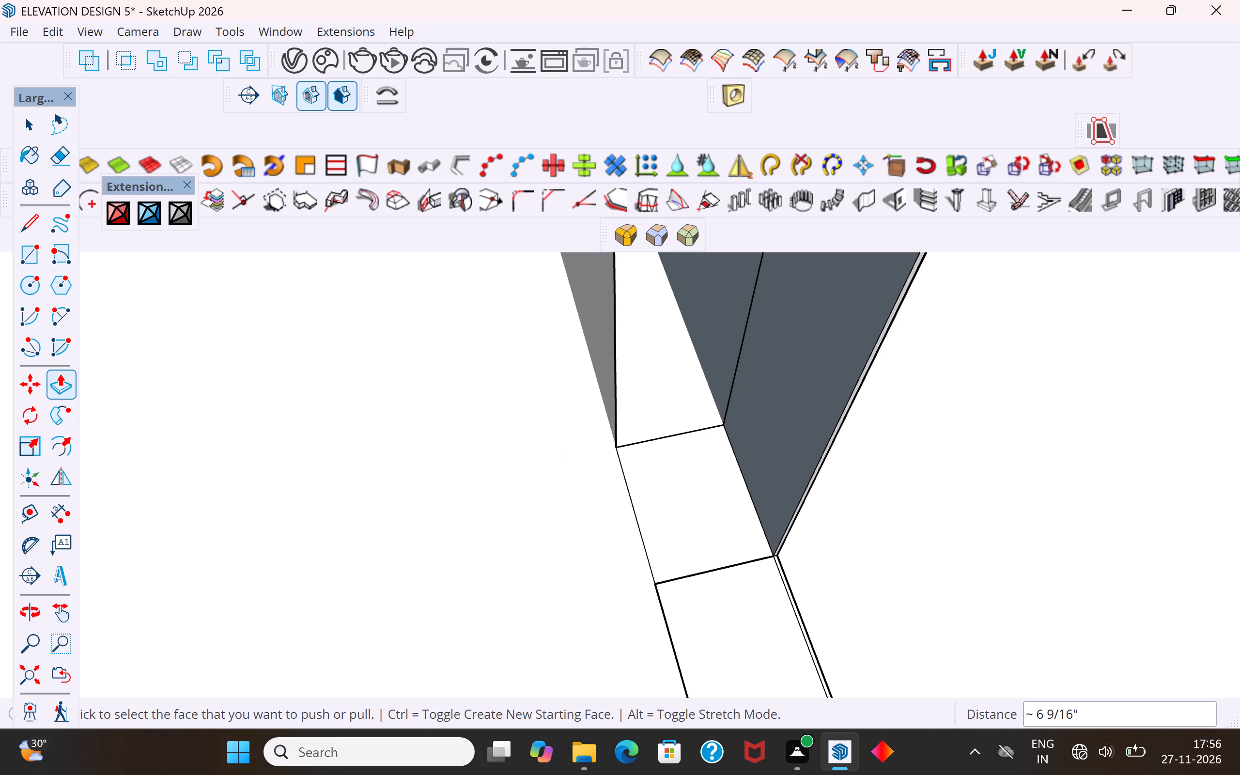
Delete the edge dividing the threshold from its newly extended part beside the pushed jamb.
click(40, 124)
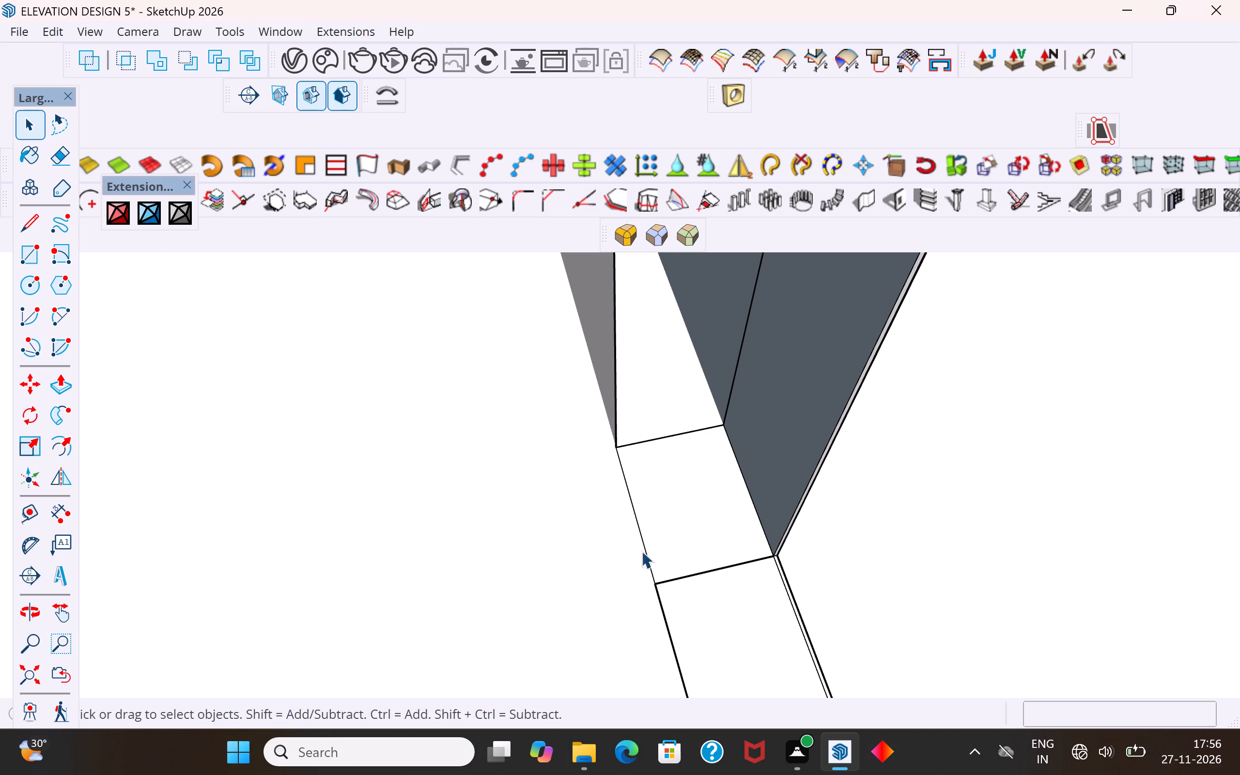
click(701, 574)
key(Delete)
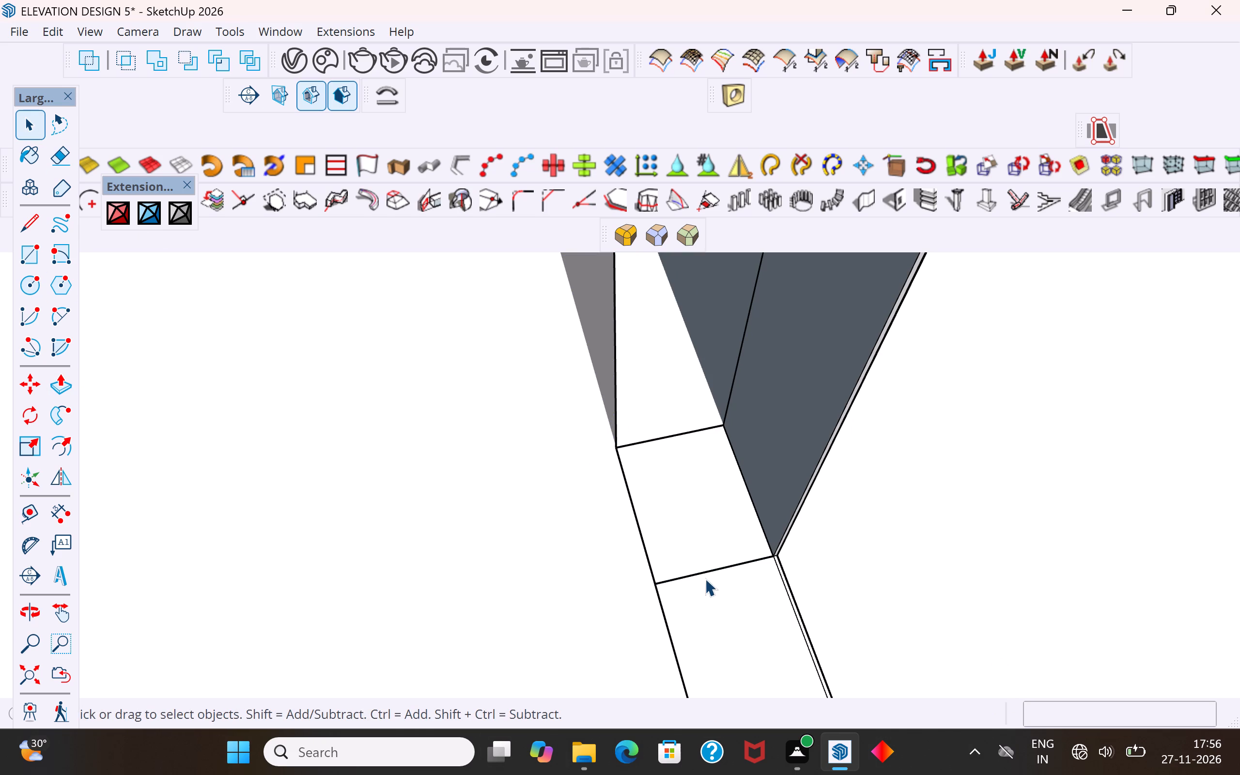
click(705, 572)
key(Delete)
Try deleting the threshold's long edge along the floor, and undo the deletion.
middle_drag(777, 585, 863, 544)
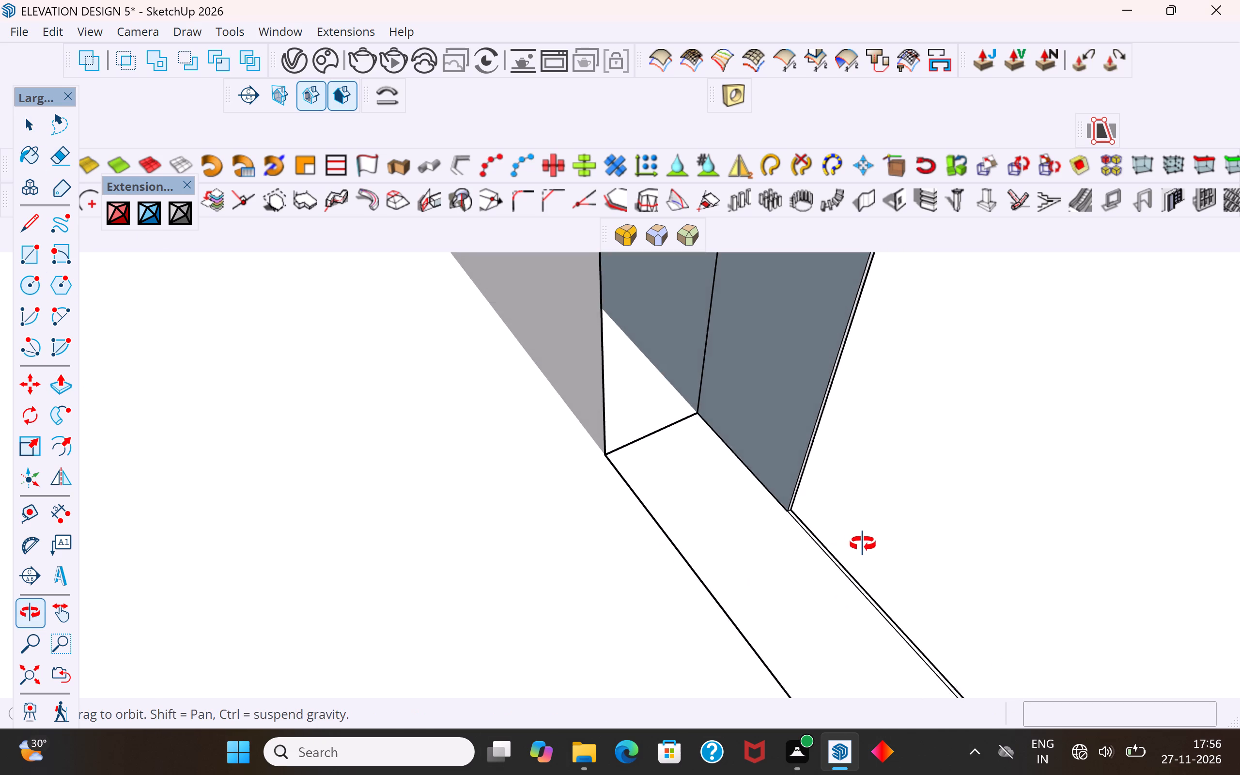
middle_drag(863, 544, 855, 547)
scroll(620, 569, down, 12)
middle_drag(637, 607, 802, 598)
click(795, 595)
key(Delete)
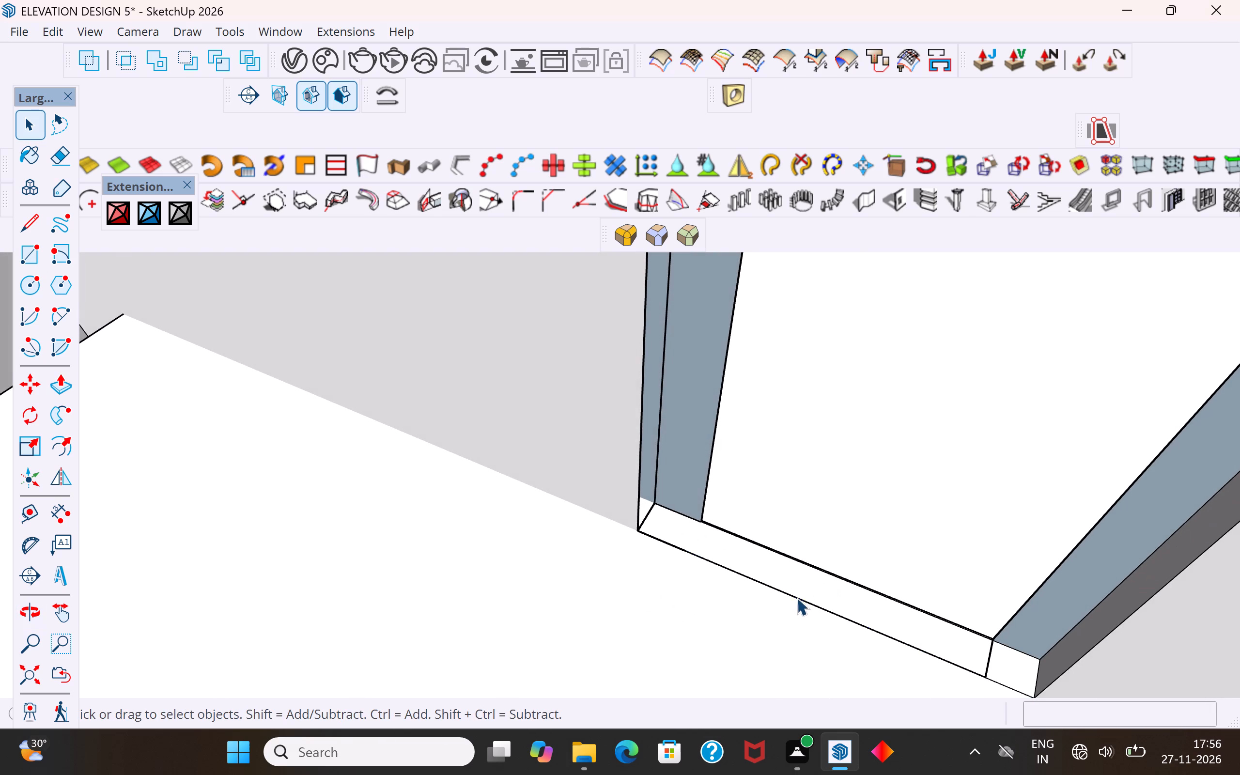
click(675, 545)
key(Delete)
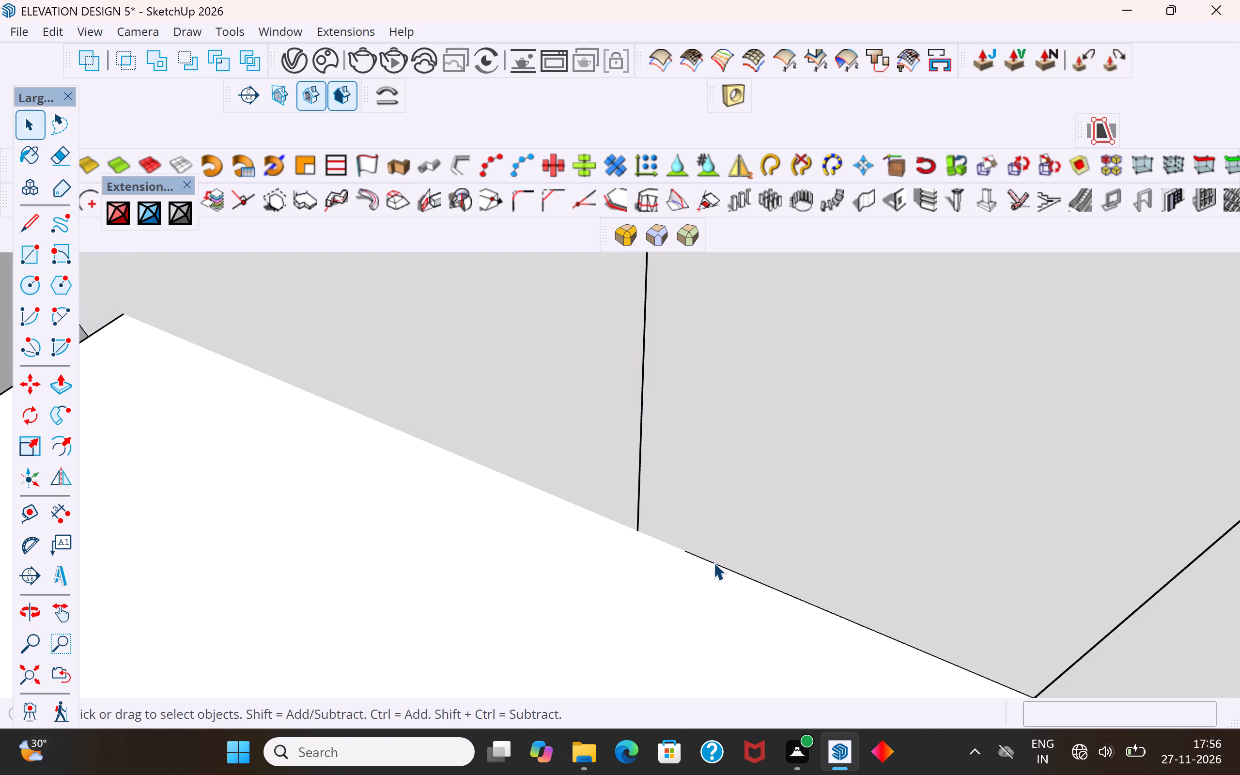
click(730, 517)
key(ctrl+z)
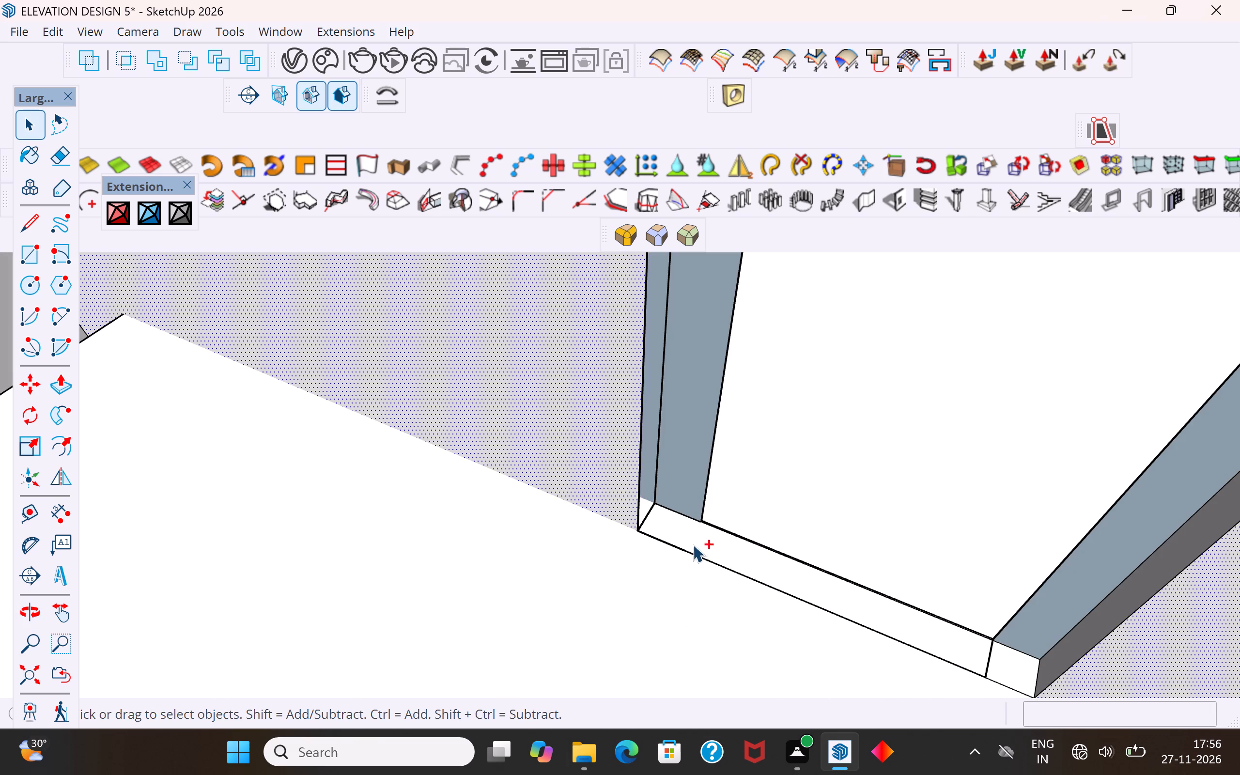
Examine the door opening from inside, the whole house, and the arched rear wall from outside.
click(679, 454)
scroll(621, 609, down, 6)
middle_drag(681, 527, 639, 424)
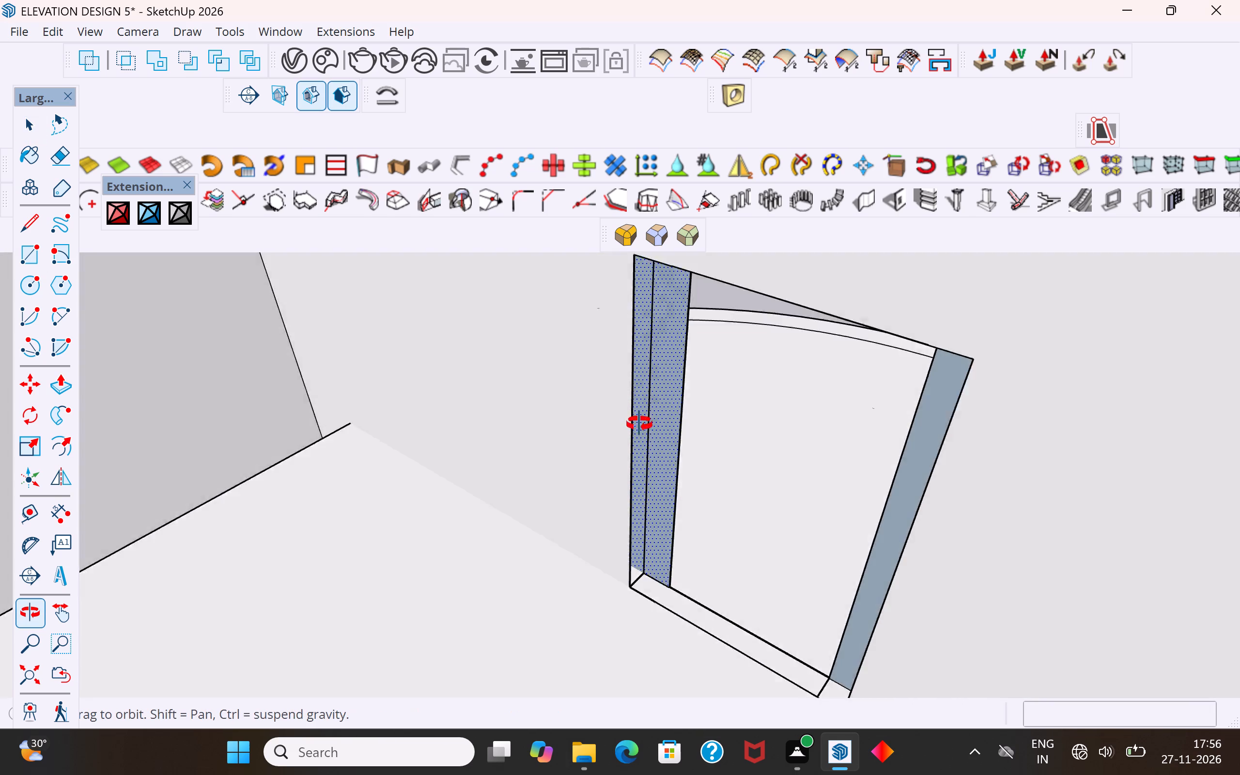
middle_drag(639, 424, 645, 370)
scroll(585, 611, down, 6)
click(687, 460)
middle_drag(660, 485, 691, 409)
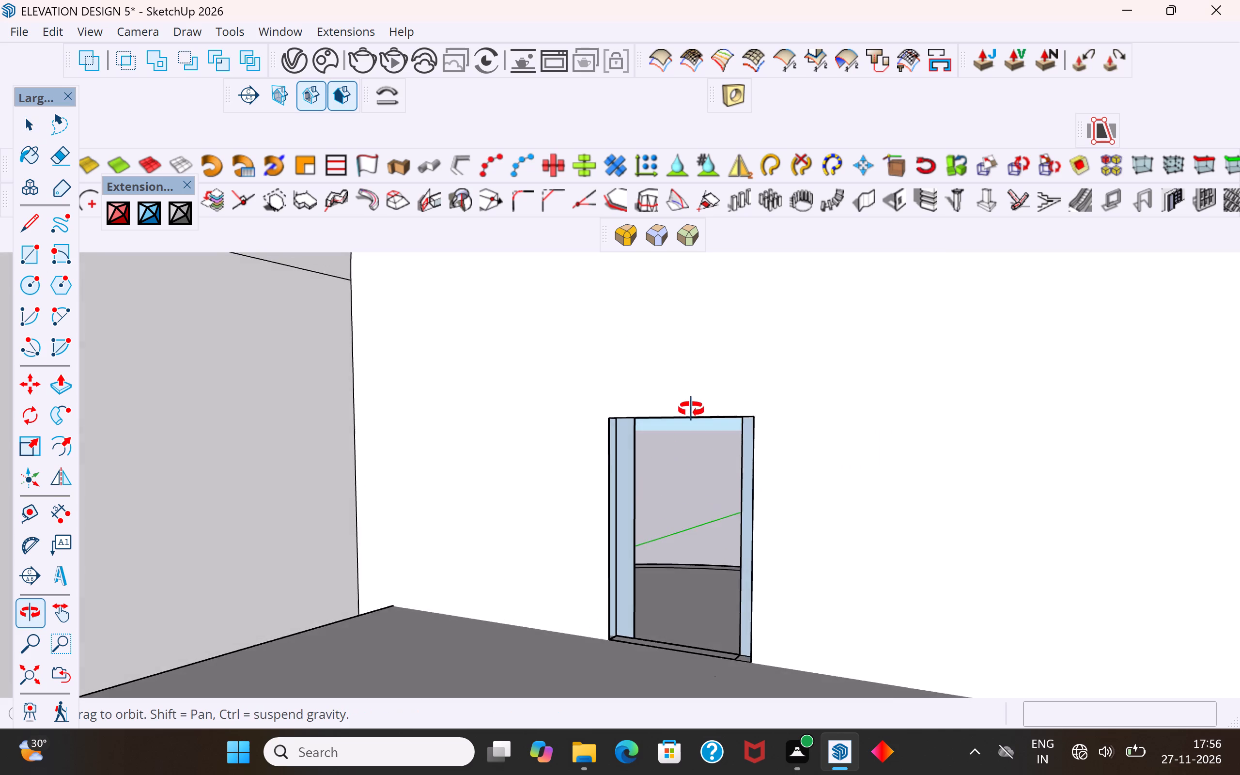
middle_drag(691, 409, 610, 321)
middle_drag(671, 509, 730, 600)
scroll(661, 684, down, 7)
scroll(648, 620, down, 14)
scroll(687, 536, down, 1)
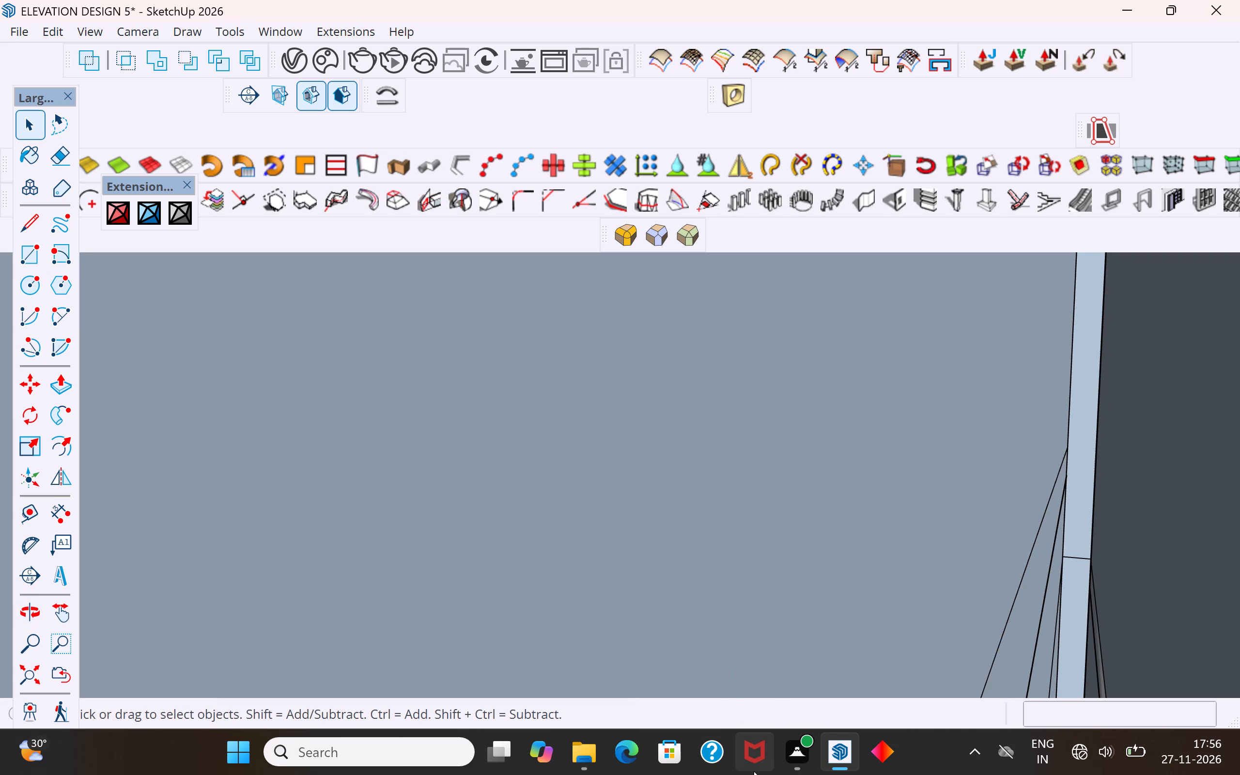
click(39, 675)
click(643, 375)
scroll(315, 383, up, 5)
middle_drag(583, 496, 584, 522)
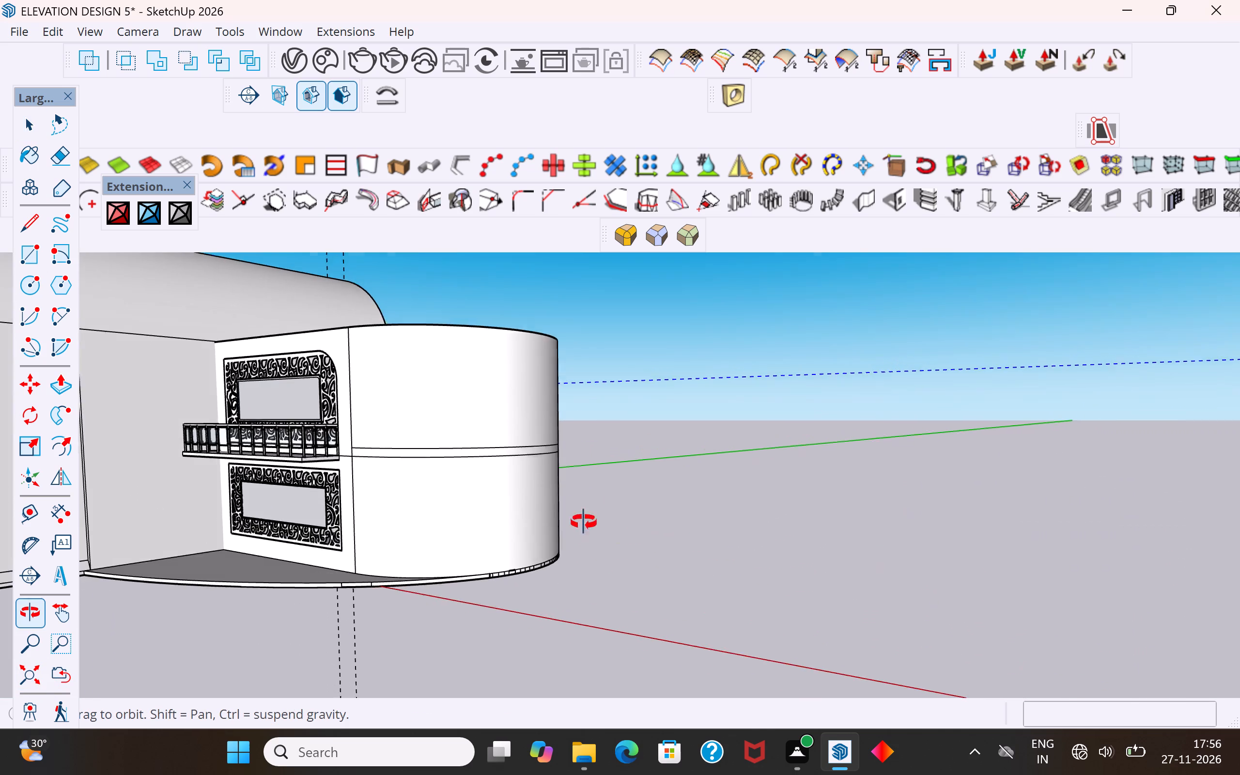
middle_drag(584, 522, 627, 543)
scroll(901, 488, down, 11)
scroll(422, 423, up, 1)
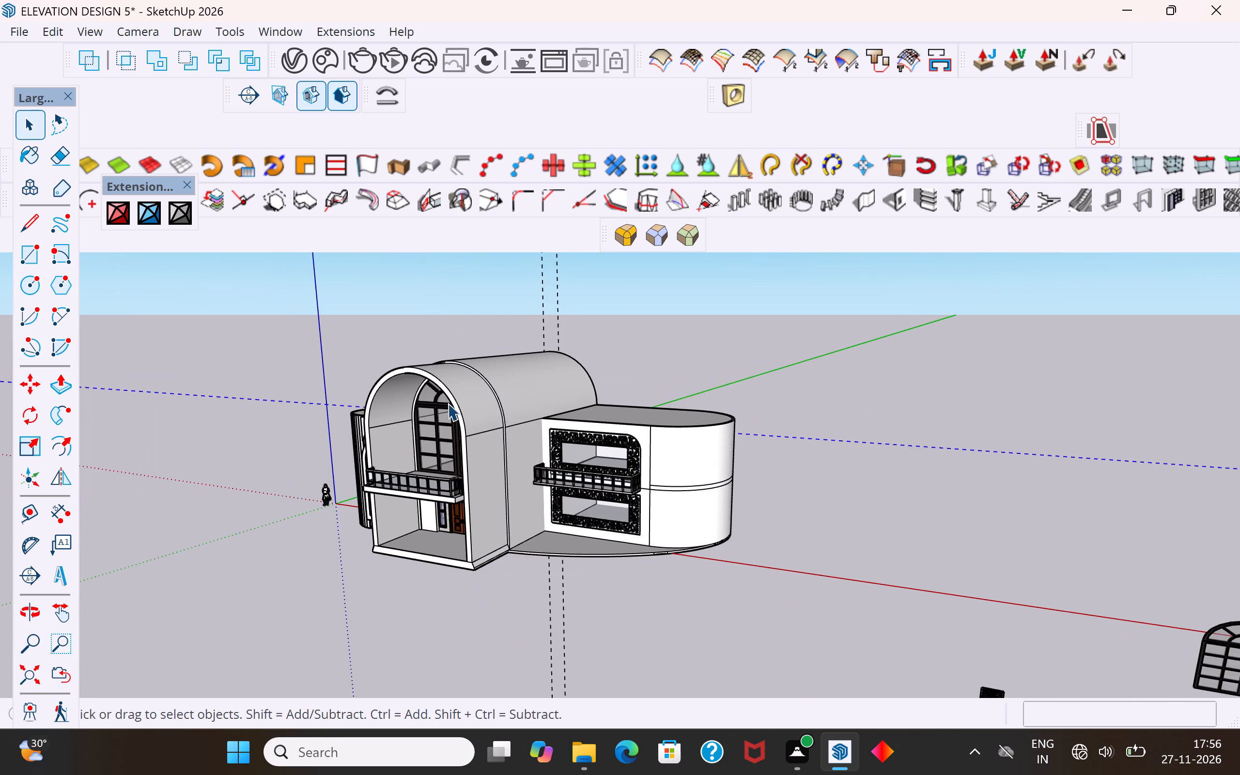
scroll(448, 403, up, 5)
middle_drag(570, 334, 530, 544)
middle_drag(721, 403, 178, 401)
scroll(744, 579, up, 4)
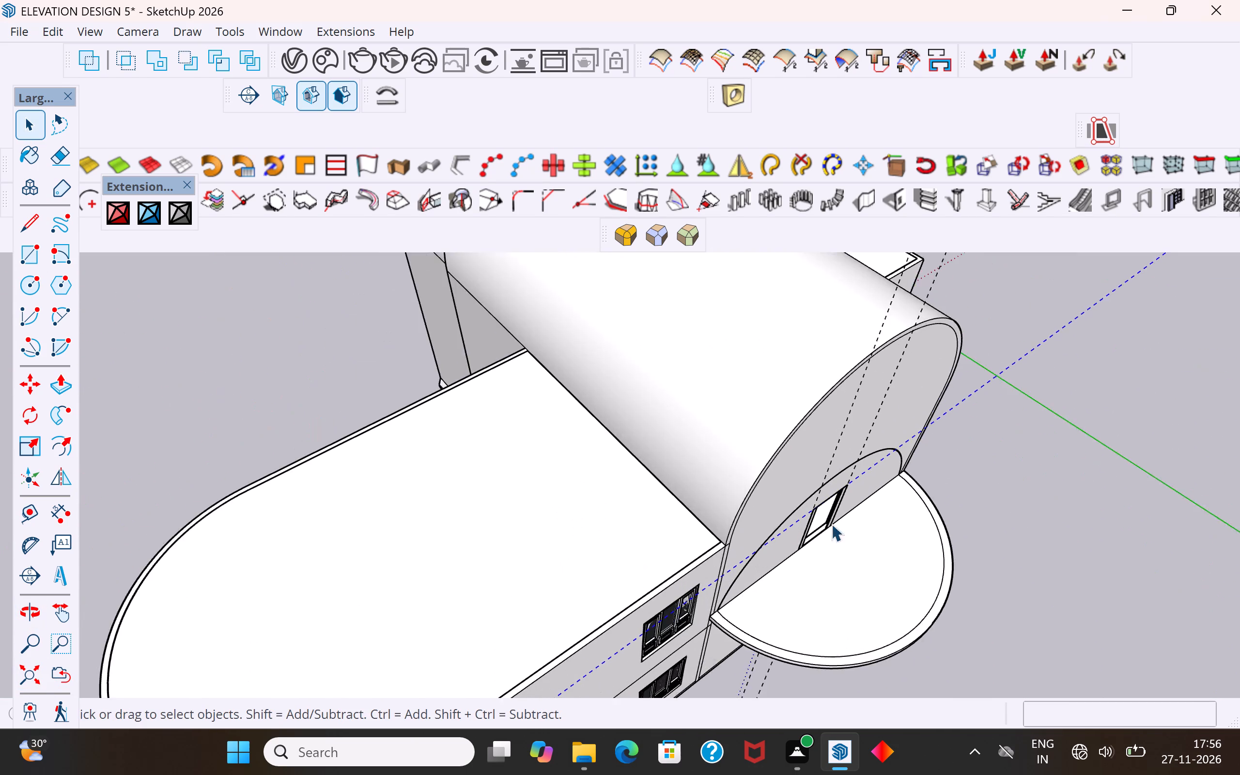
scroll(831, 524, up, 19)
scroll(851, 499, down, 1)
scroll(807, 498, up, 4)
middle_drag(769, 506, 732, 429)
scroll(680, 539, down, 13)
middle_drag(696, 558, 666, 460)
Draw a rectangle about 6 9/16" by 5' 11 15/16" over the wall strip on the door opening's right-hand side.
click(652, 453)
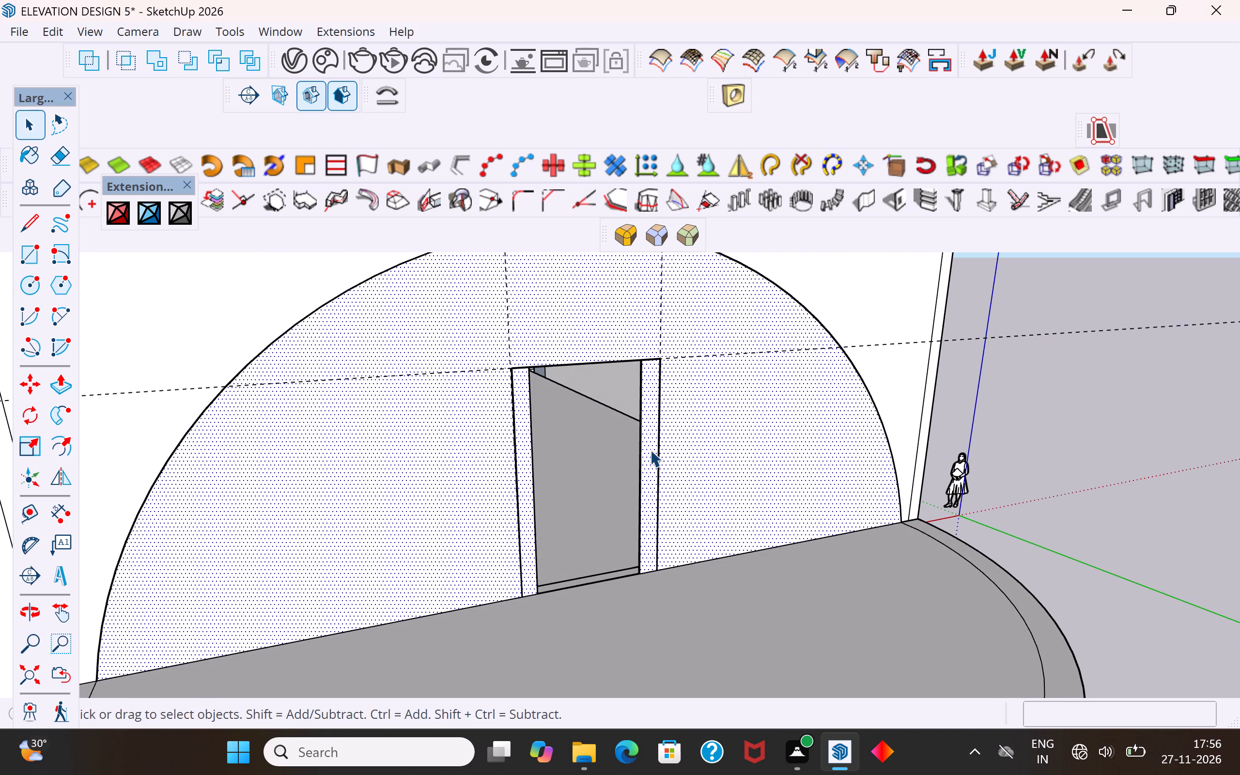
double_click(649, 442)
triple_click(654, 434)
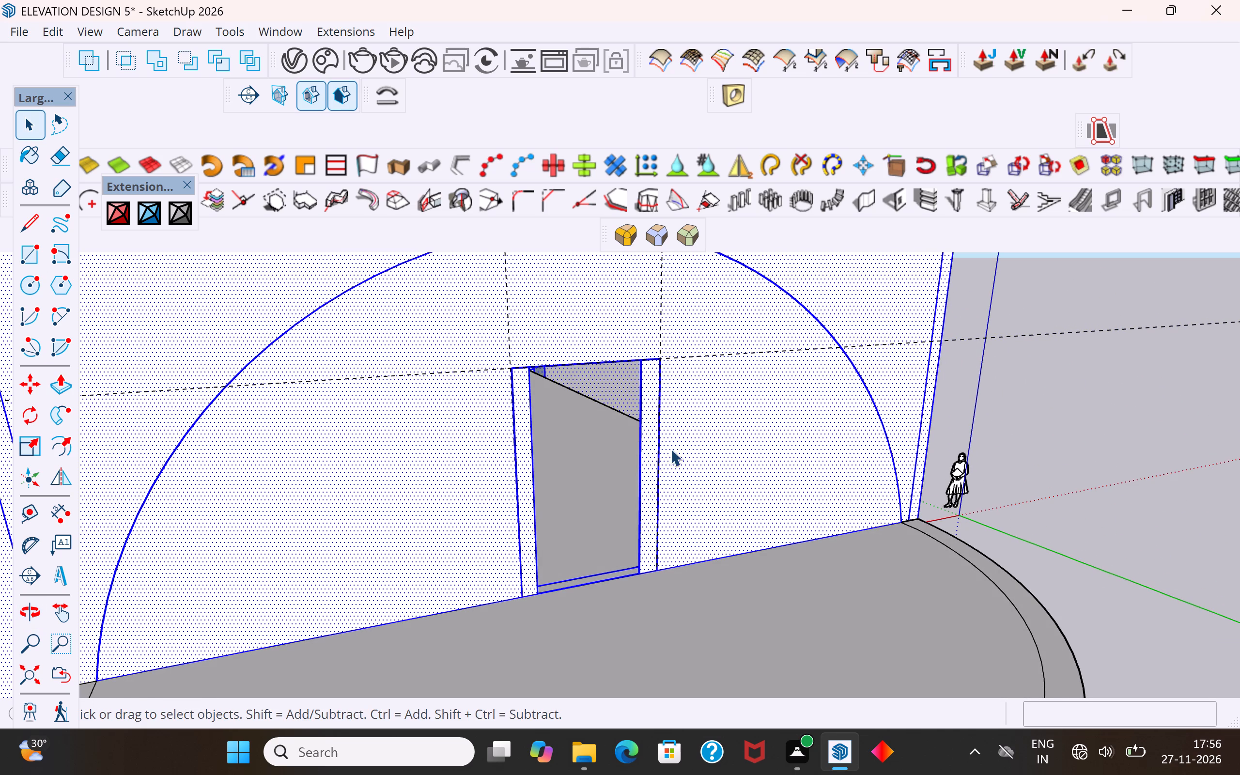
click(1031, 439)
triple_click(652, 407)
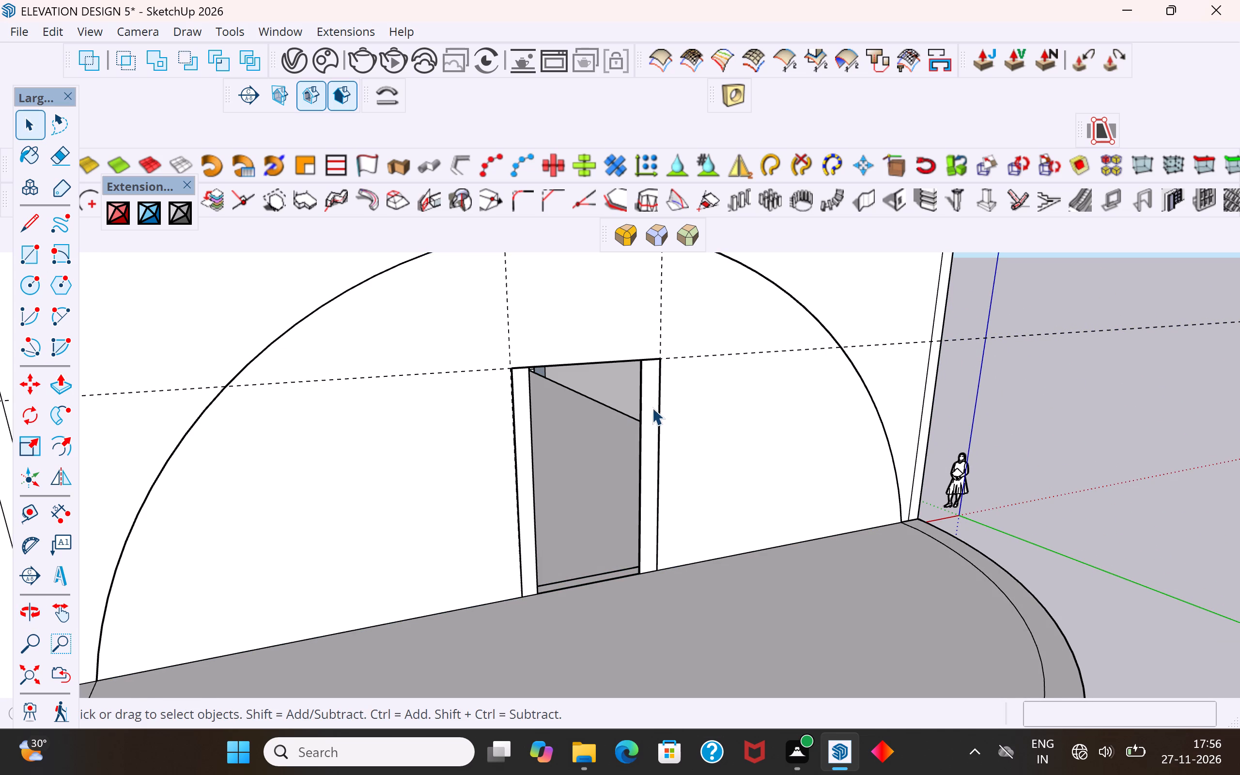
click(648, 424)
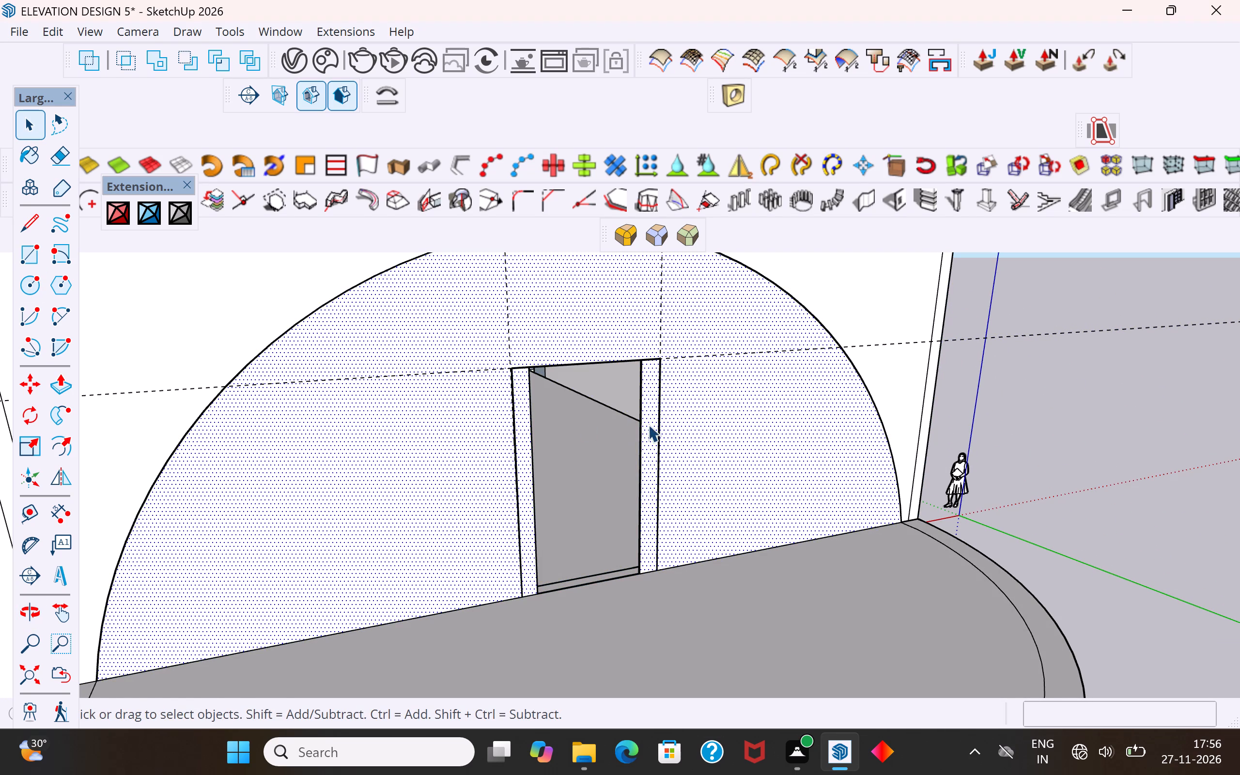
click(34, 257)
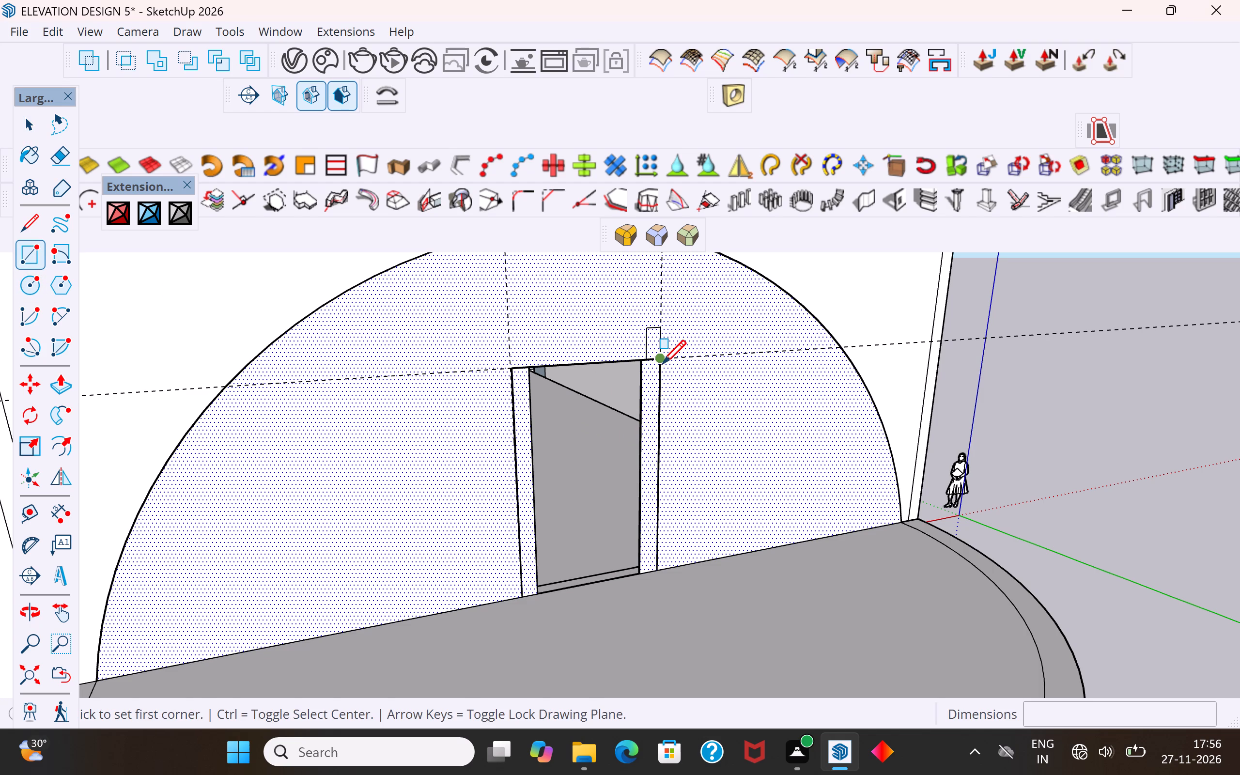
click(662, 366)
click(640, 576)
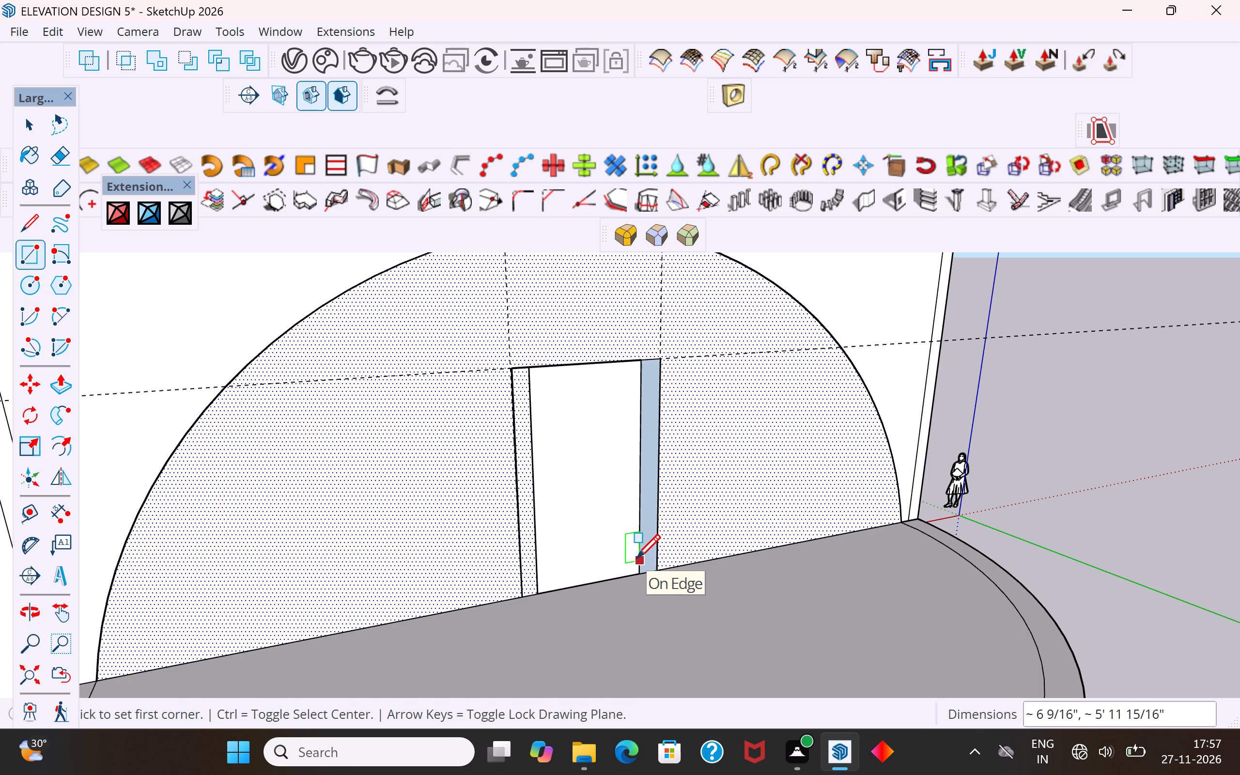
click(31, 133)
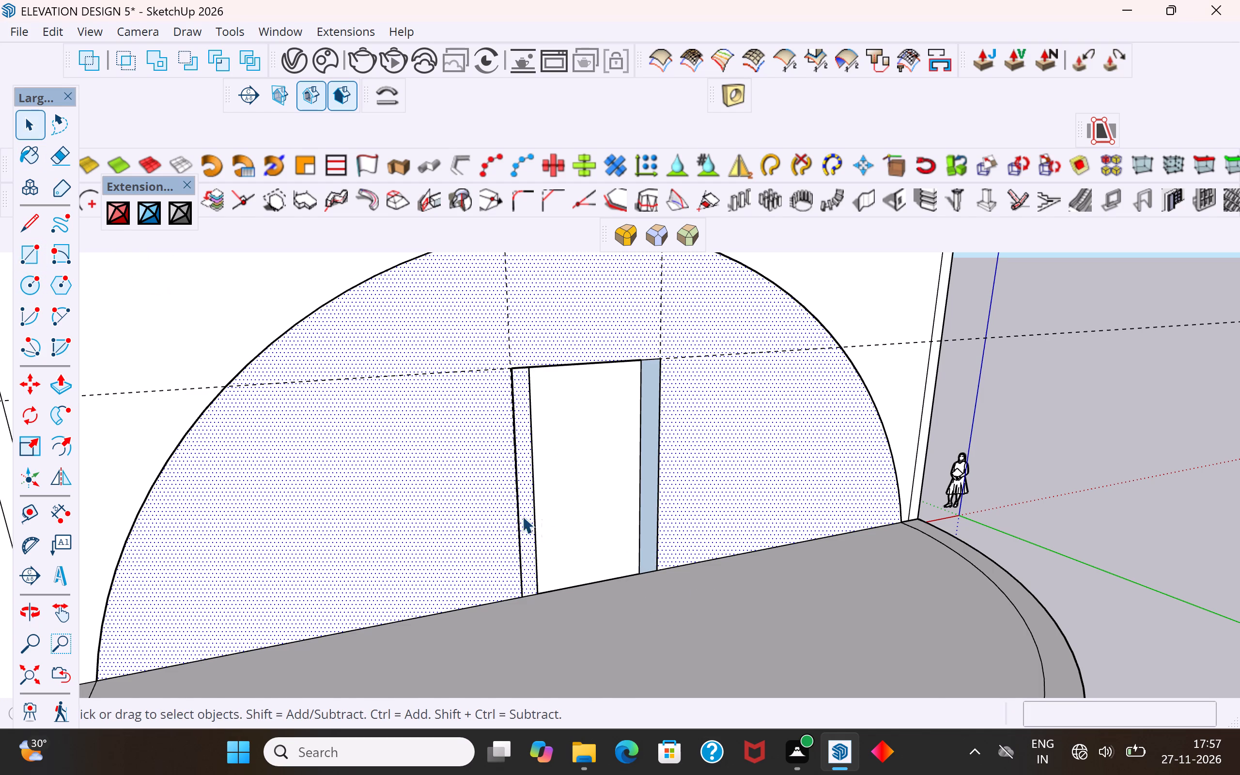
Delete the face covering the door opening and the rectangle face over the strip on its right-hand side.
click(569, 477)
key(Delete)
click(525, 472)
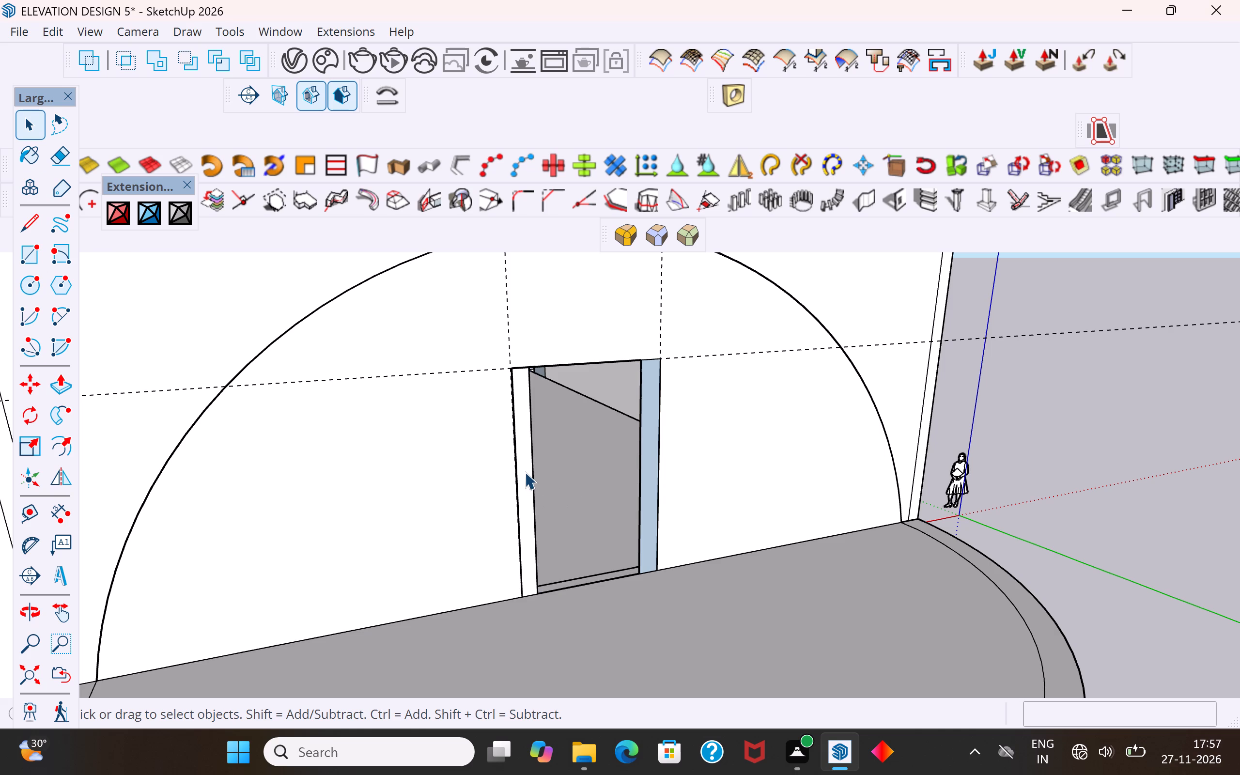
click(646, 454)
key(Delete)
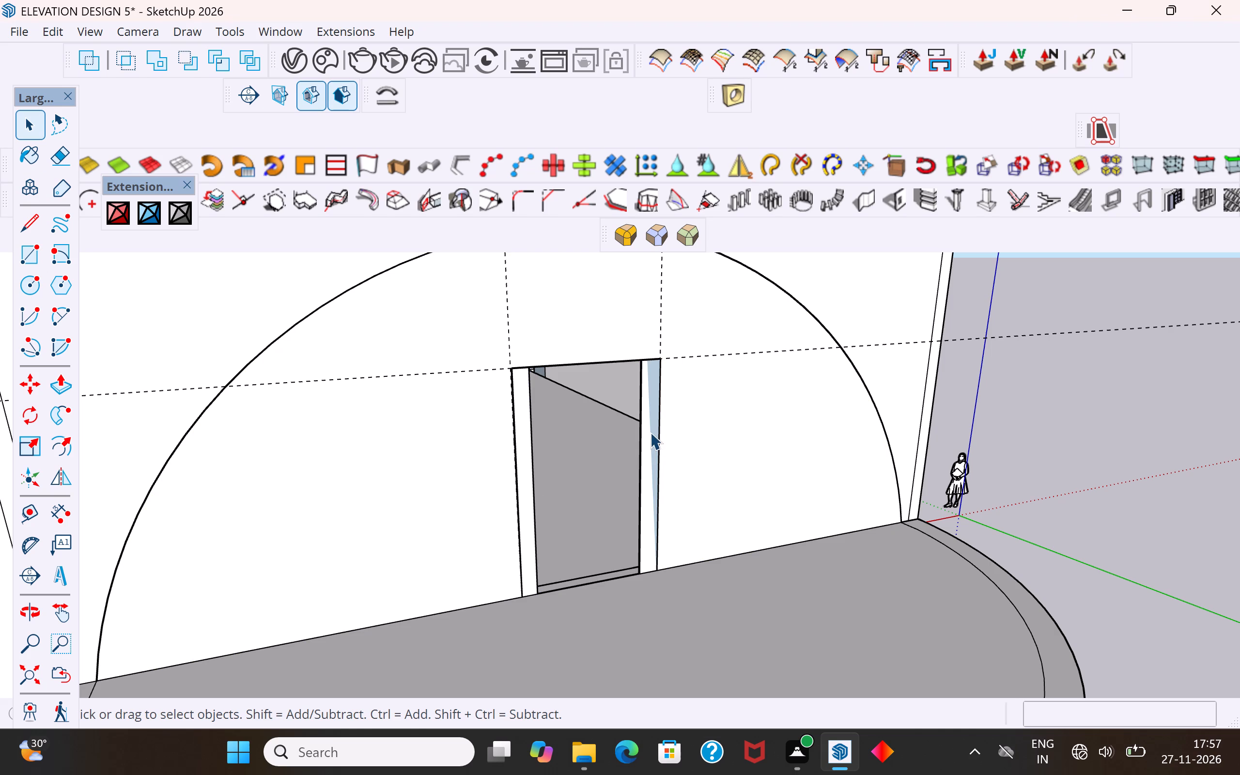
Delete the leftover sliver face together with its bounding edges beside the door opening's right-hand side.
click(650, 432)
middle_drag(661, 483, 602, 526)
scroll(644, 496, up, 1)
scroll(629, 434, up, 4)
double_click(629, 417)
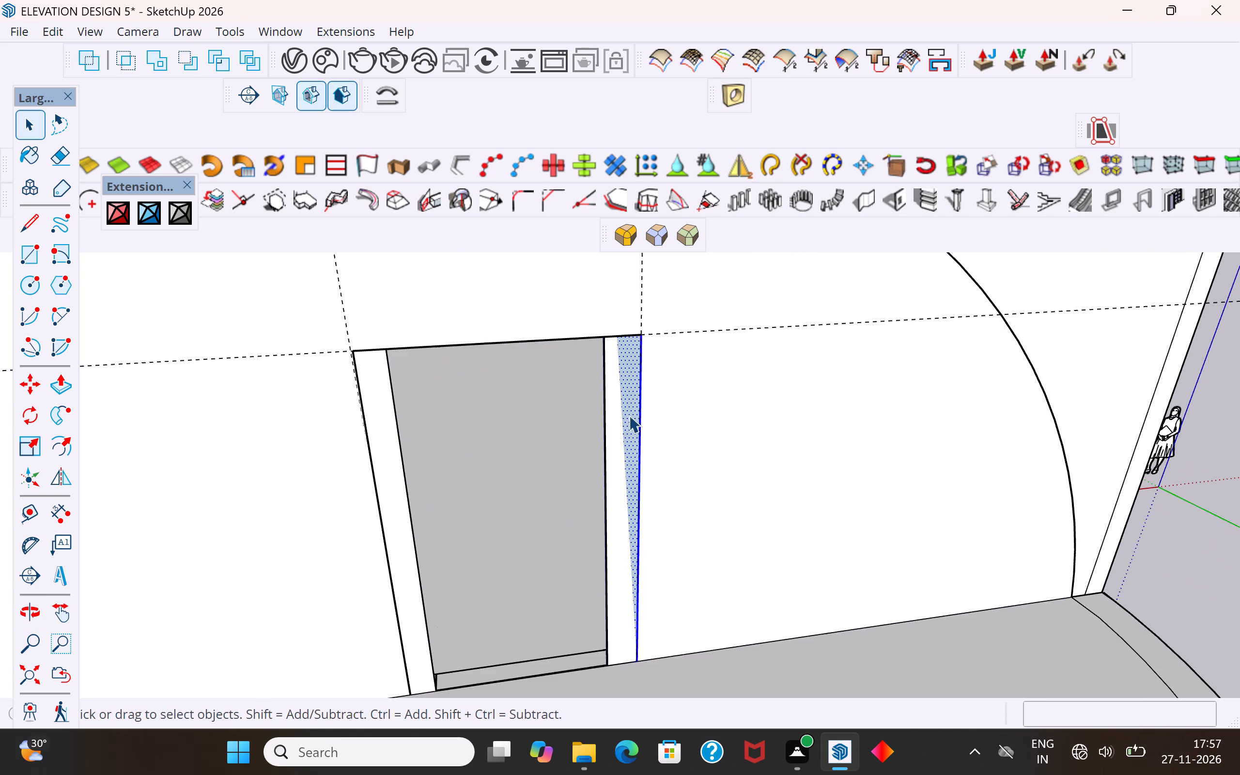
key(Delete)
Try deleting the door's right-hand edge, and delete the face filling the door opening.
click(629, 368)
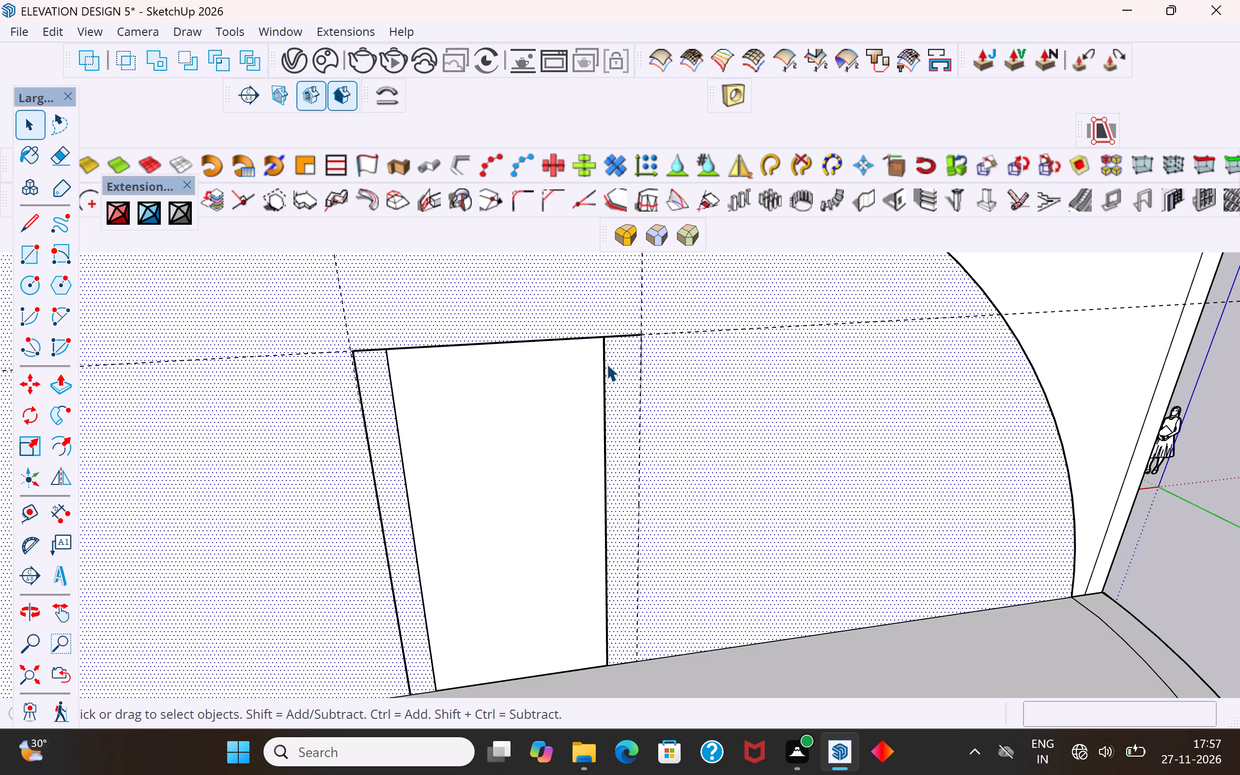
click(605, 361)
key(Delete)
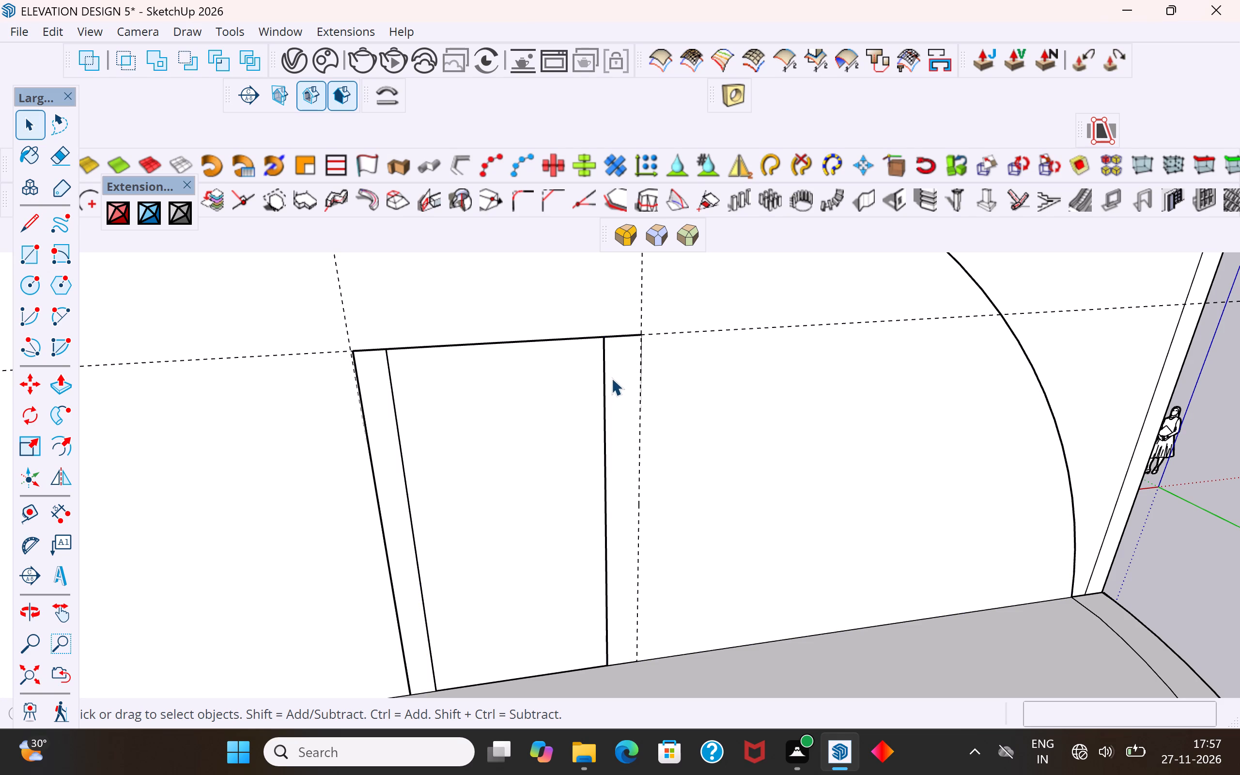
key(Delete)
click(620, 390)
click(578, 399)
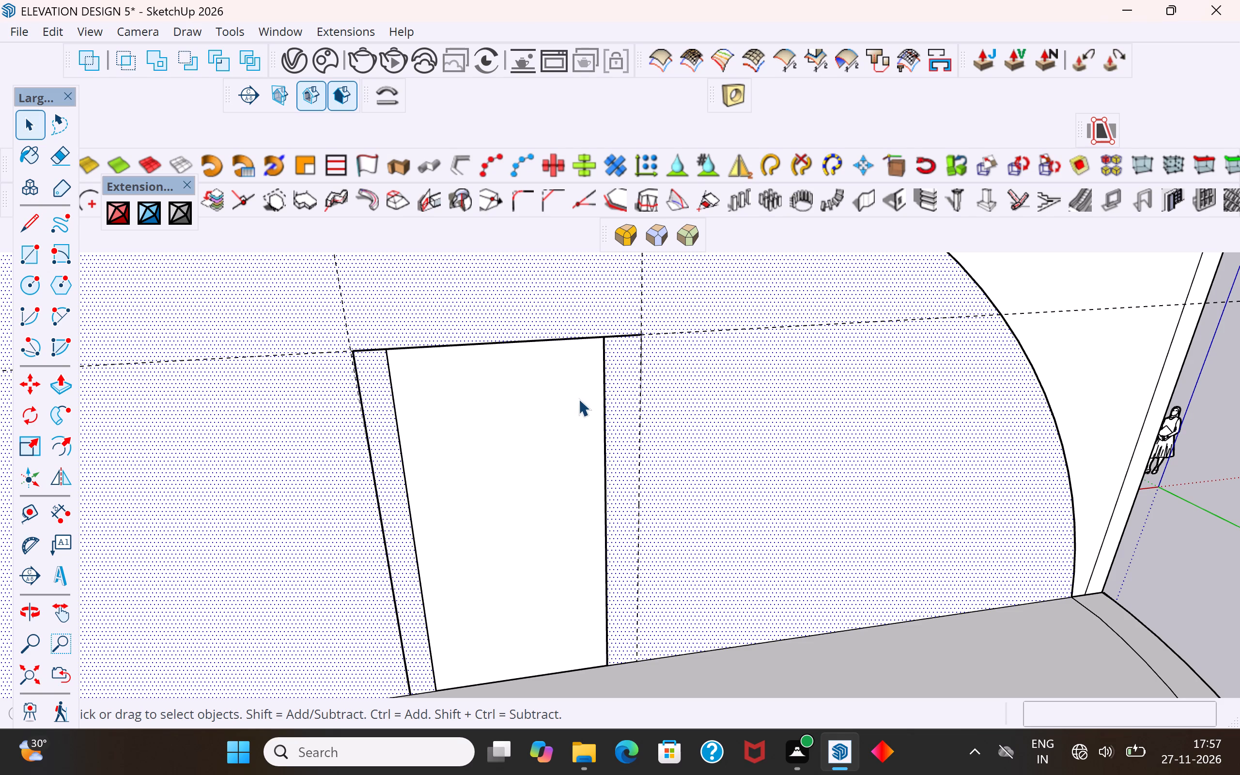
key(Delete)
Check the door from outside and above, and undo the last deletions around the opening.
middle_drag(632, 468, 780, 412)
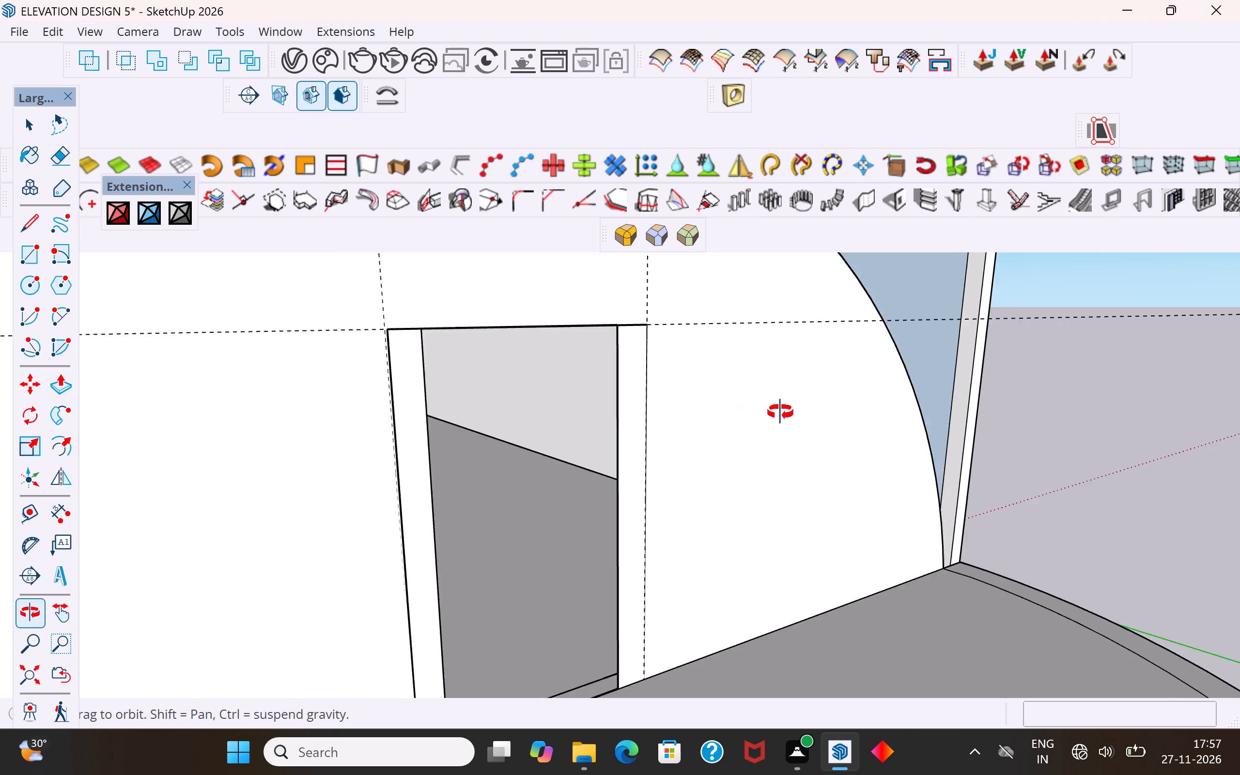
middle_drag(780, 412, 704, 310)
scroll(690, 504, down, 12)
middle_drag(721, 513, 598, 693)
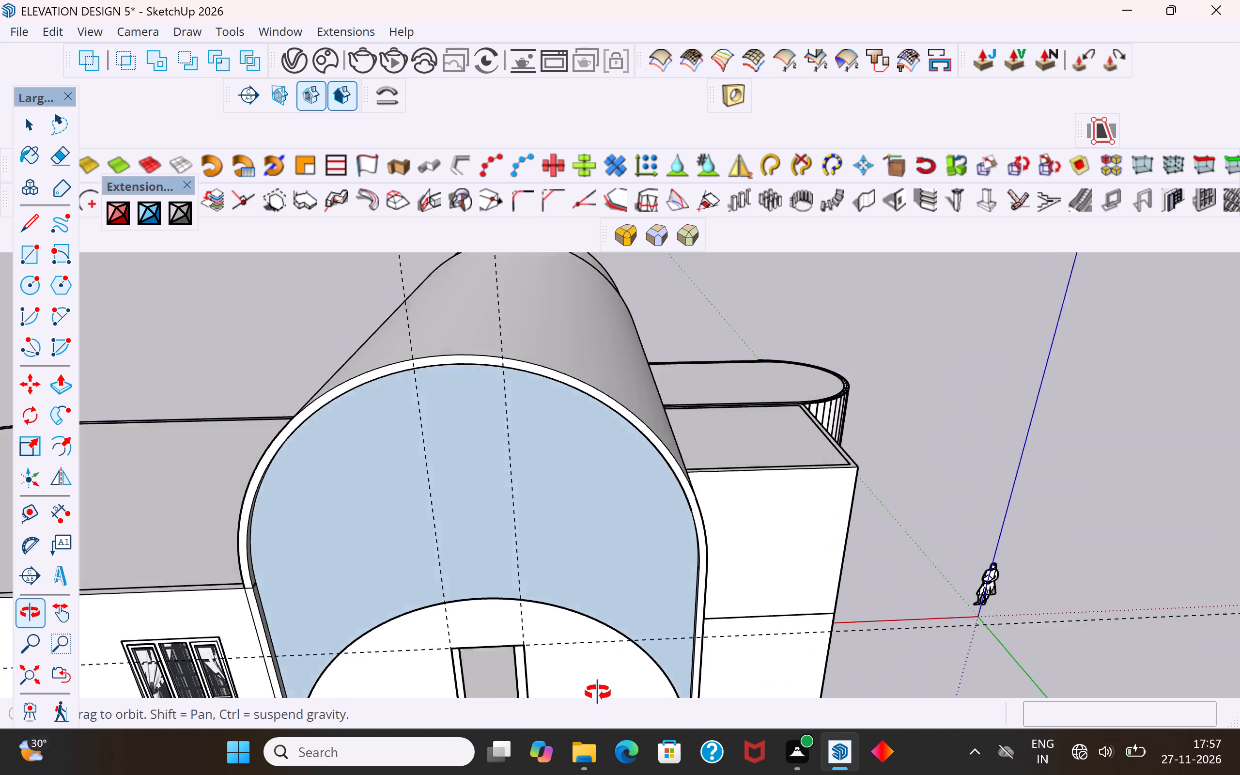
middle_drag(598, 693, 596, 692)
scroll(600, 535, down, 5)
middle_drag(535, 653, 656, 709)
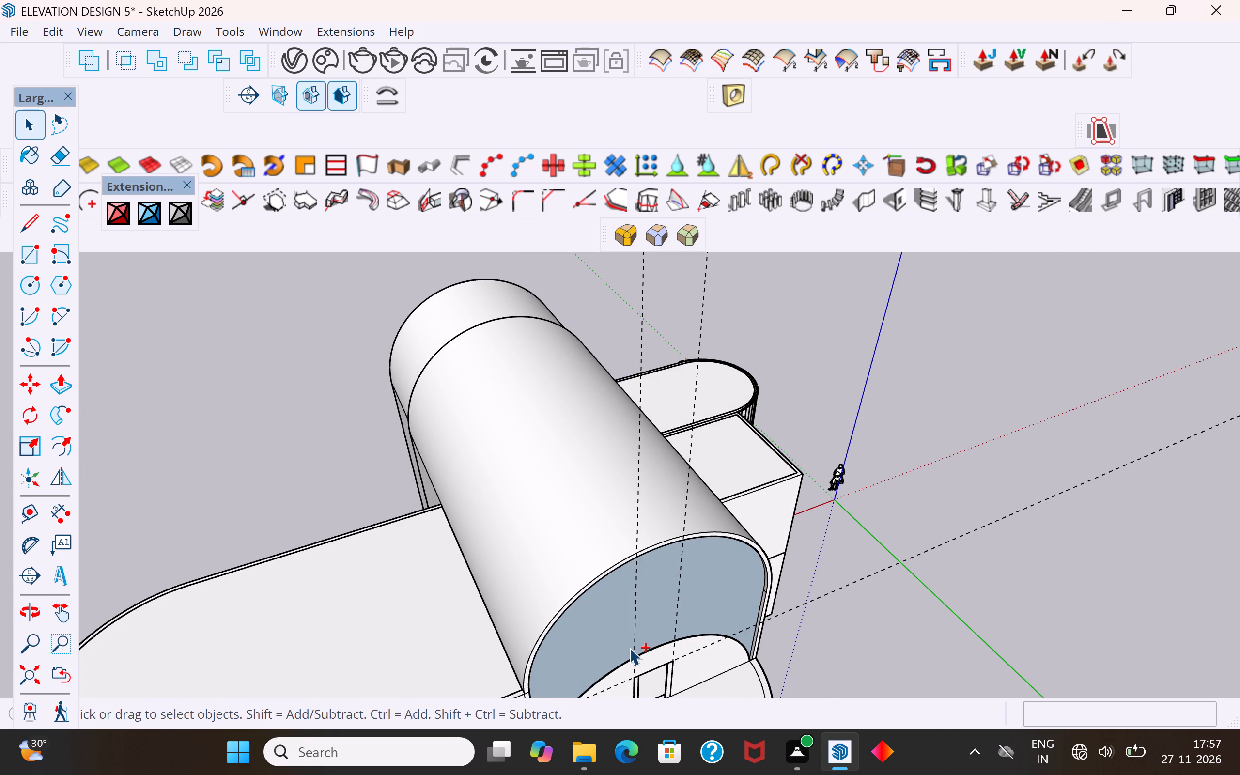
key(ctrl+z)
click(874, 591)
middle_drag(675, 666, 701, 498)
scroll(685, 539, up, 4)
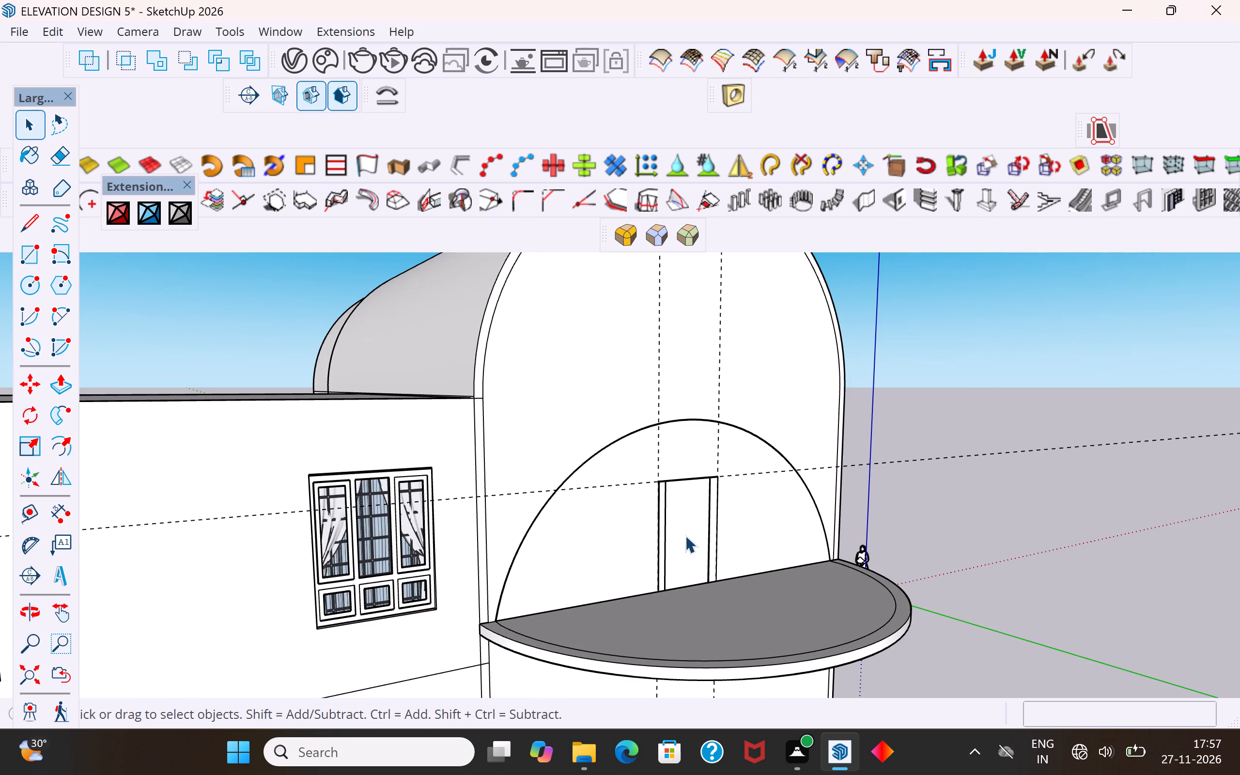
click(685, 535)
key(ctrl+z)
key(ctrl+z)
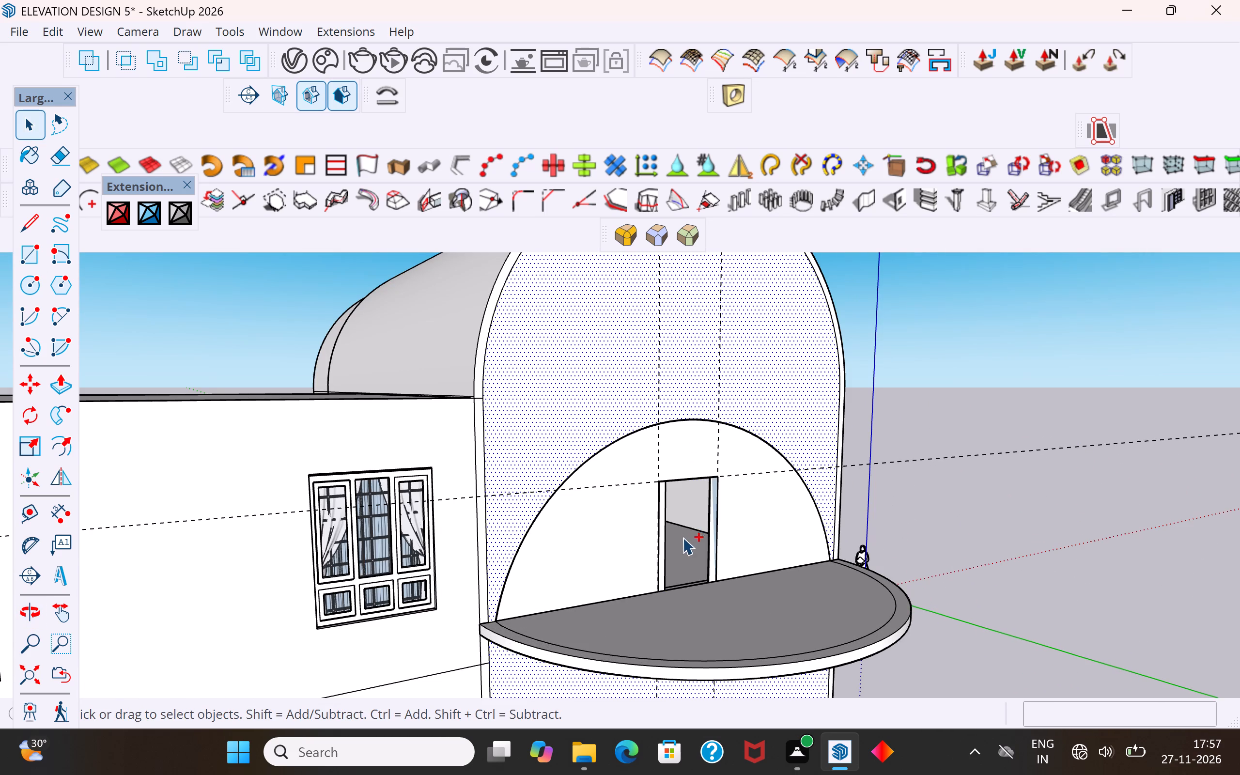
From inside, draw a rectangle about 5' 11 15/16" by 5" over the inner part of the door jamb.
middle_drag(712, 550, 760, 540)
click(1037, 487)
middle_drag(708, 571, 710, 589)
scroll(817, 544, up, 6)
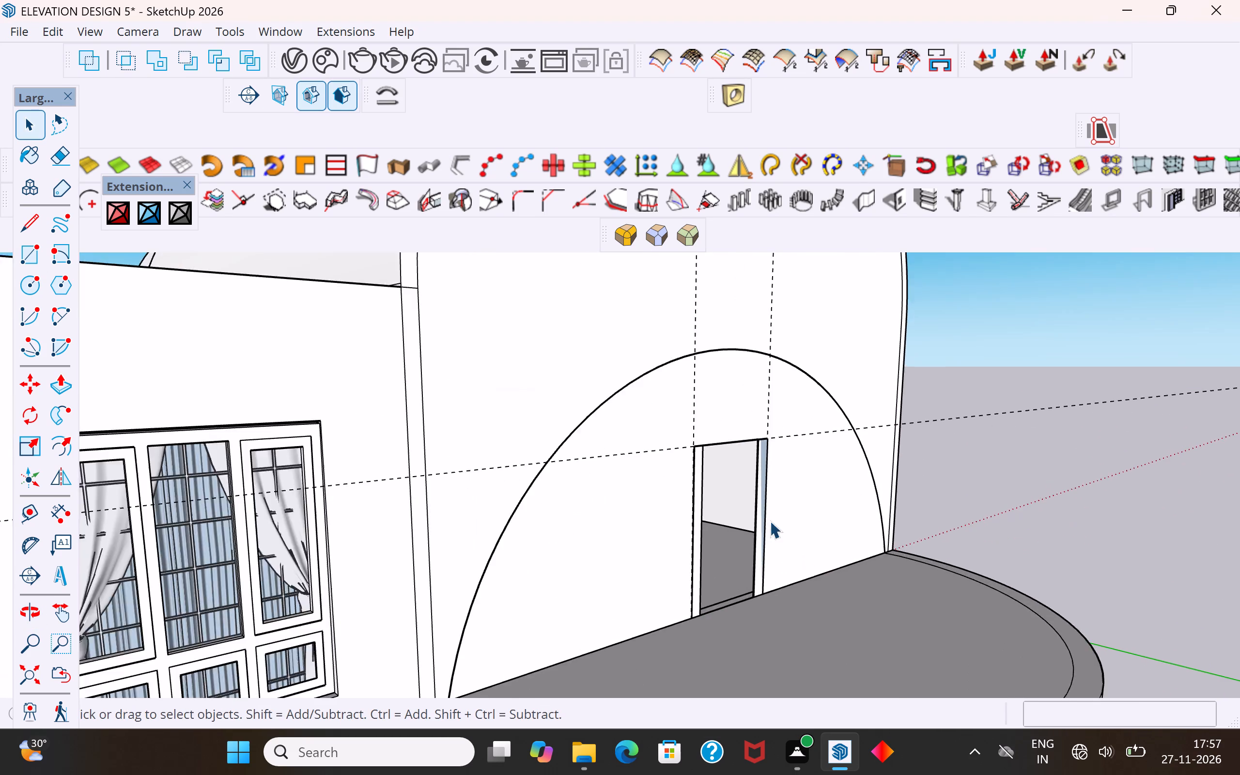
scroll(770, 521, up, 2)
middle_drag(764, 495, 771, 422)
scroll(765, 423, up, 7)
middle_drag(760, 409, 810, 375)
scroll(739, 357, up, 2)
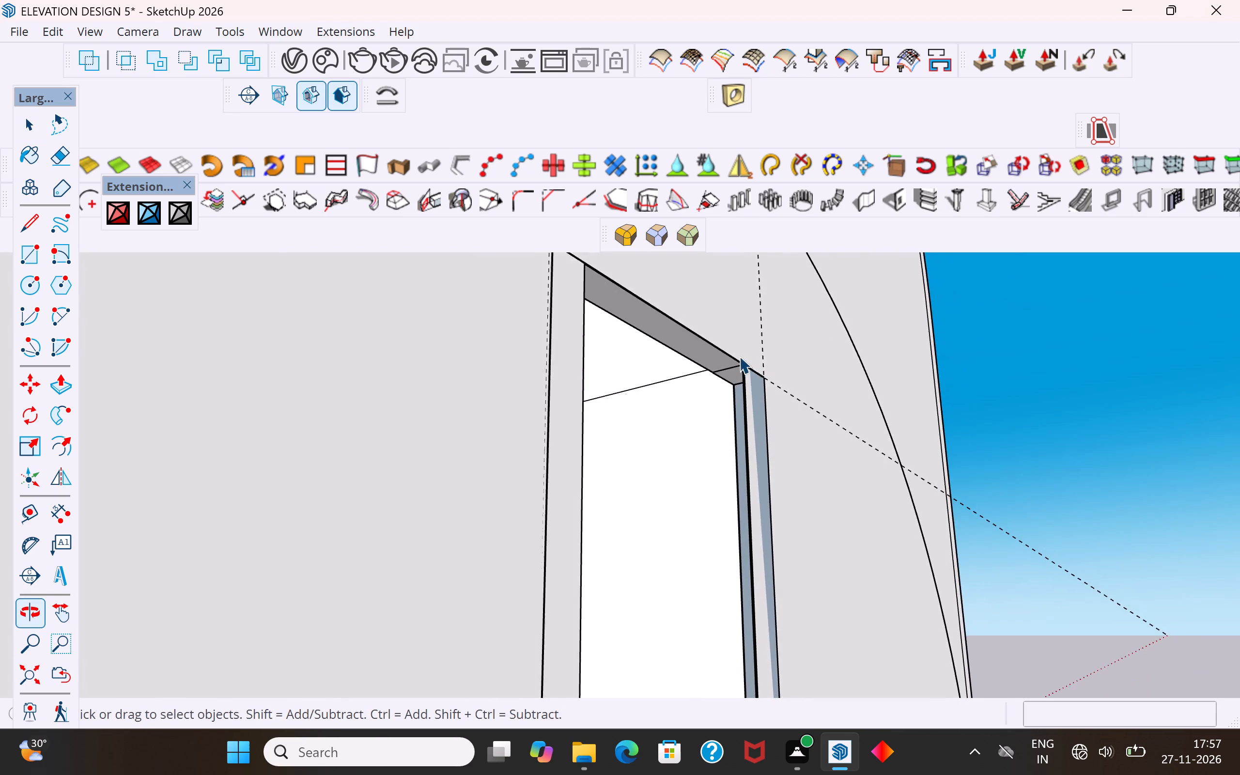
scroll(739, 356, up, 3)
middle_drag(756, 392, 792, 415)
scroll(794, 432, up, 9)
middle_drag(818, 442, 916, 428)
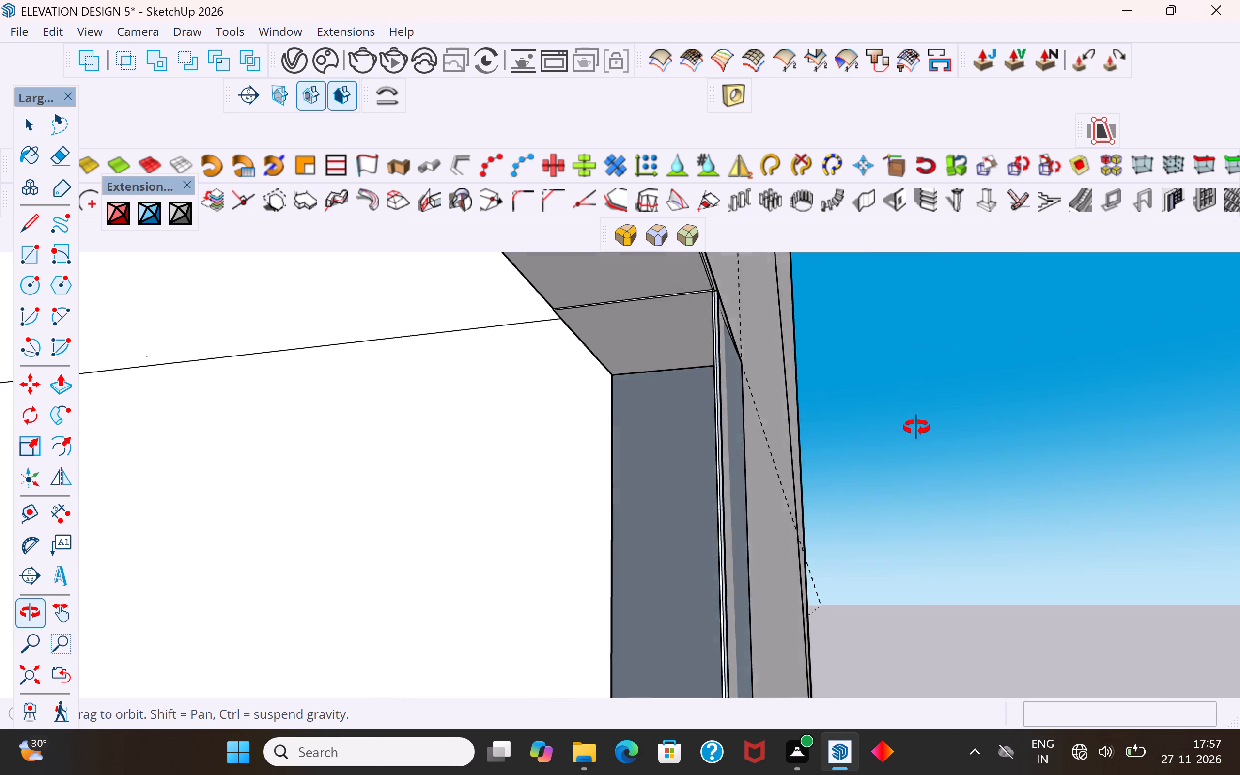
middle_drag(916, 428, 1023, 492)
scroll(952, 287, down, 4)
middle_drag(912, 394, 917, 434)
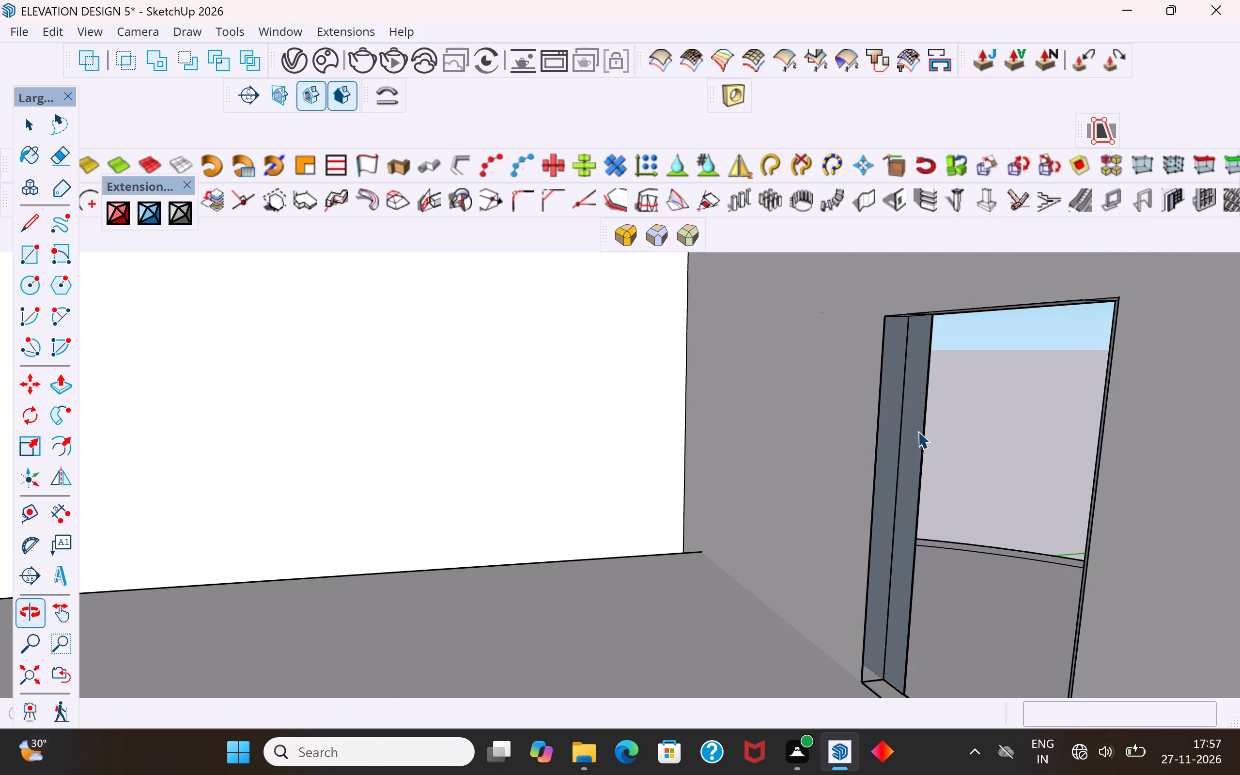
click(34, 252)
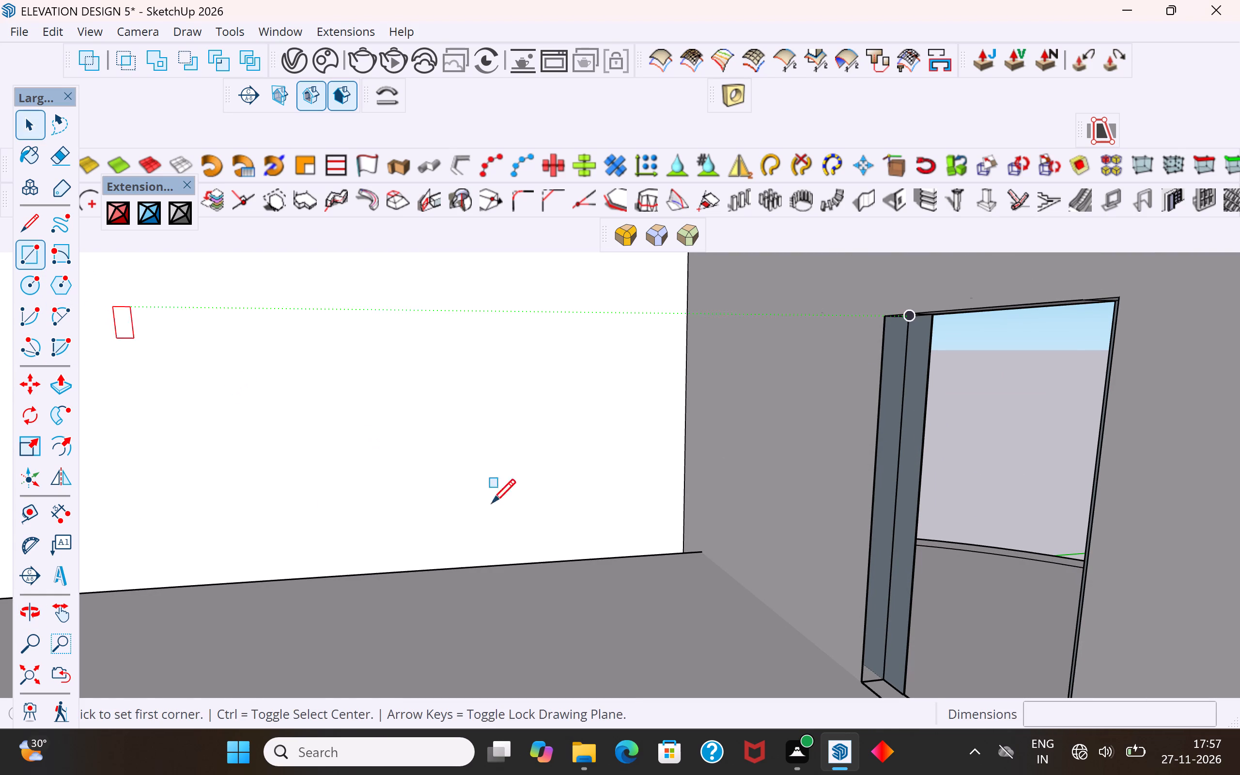
click(882, 683)
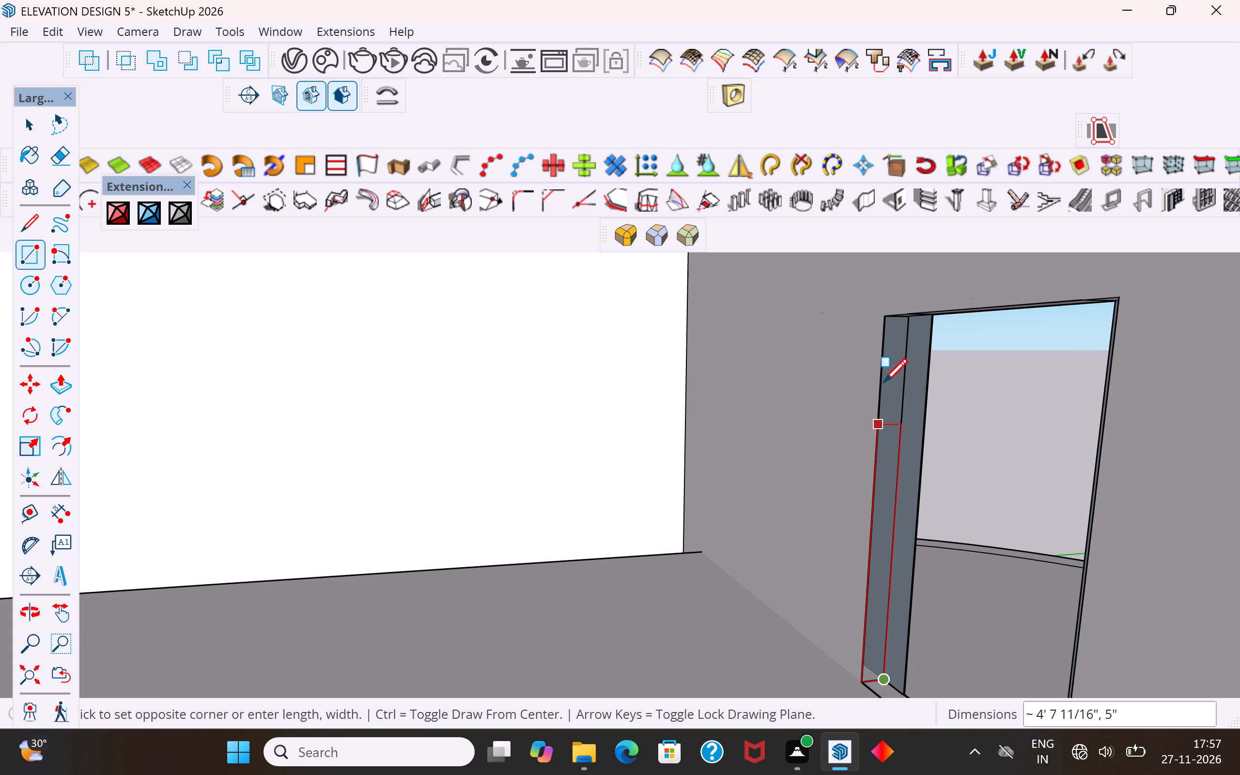
click(880, 320)
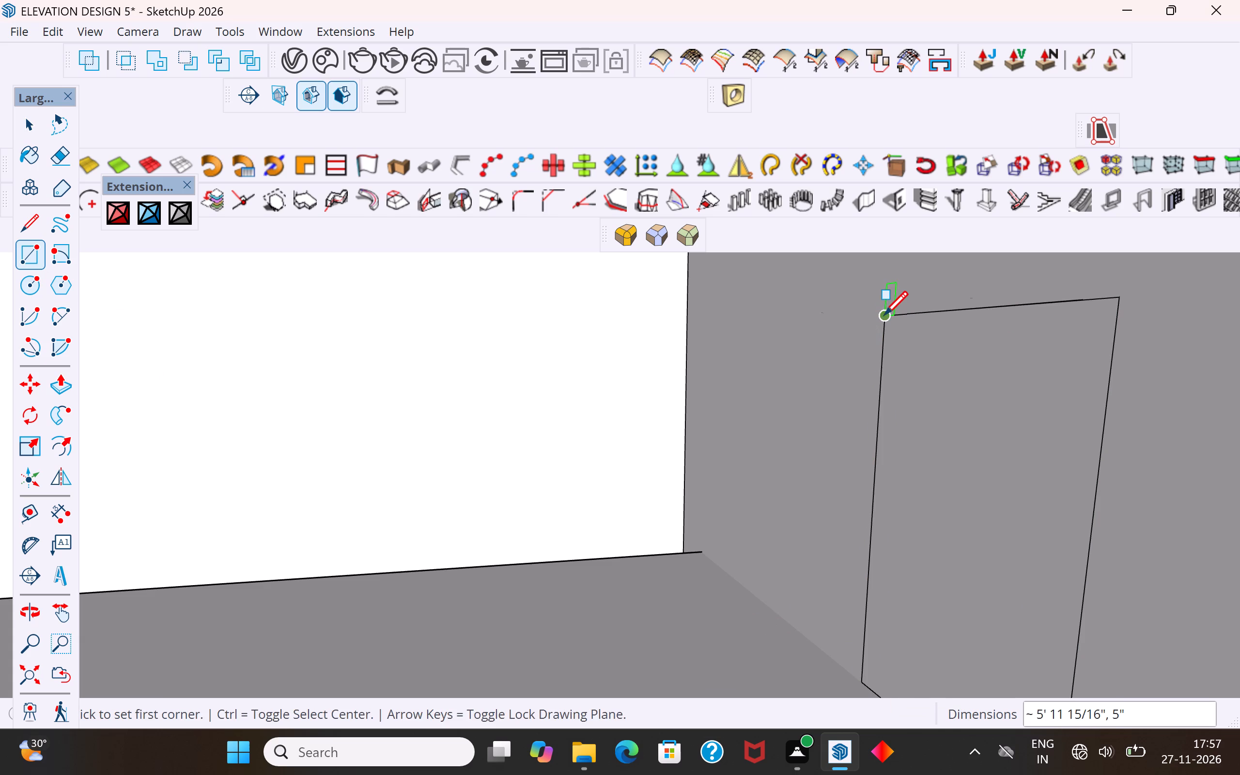
Delete the face filling the door opening on the interior wall.
click(30, 124)
click(1011, 464)
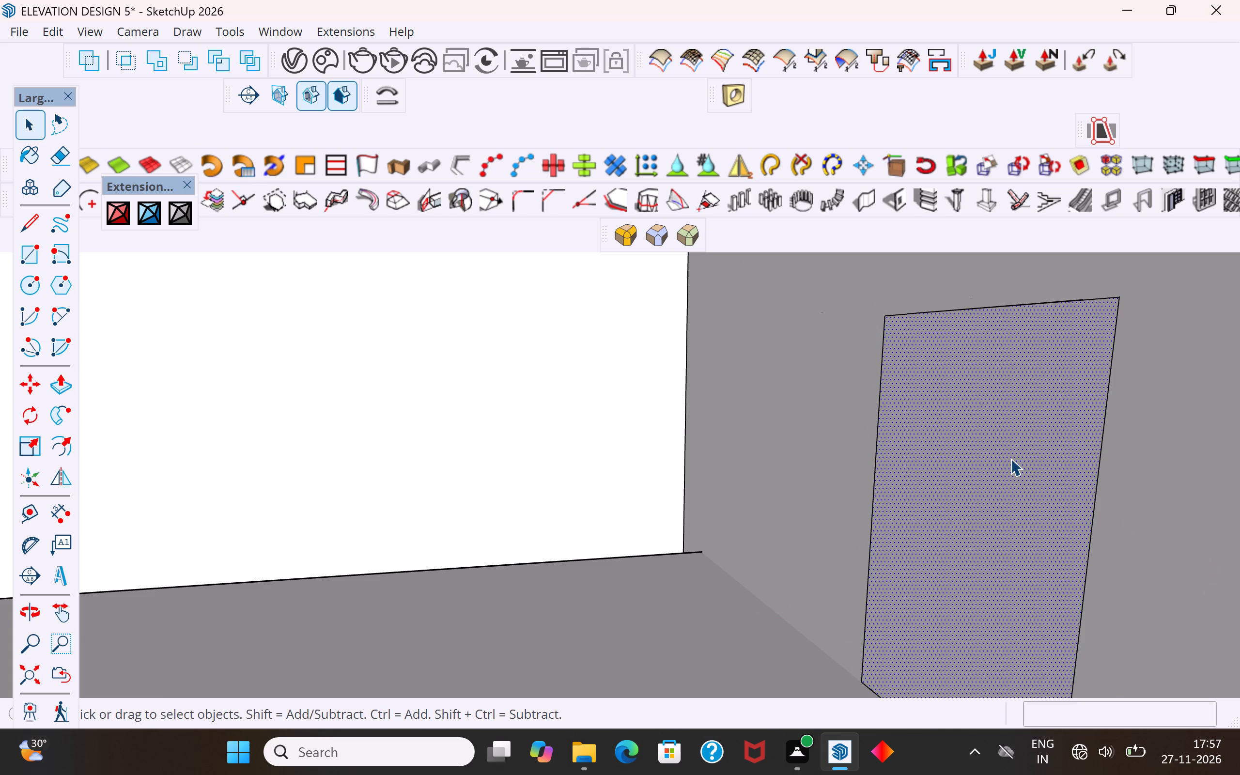
key(Delete)
Delete the overlapping jamb faces on the outer part of the door reveal, seen from inside.
click(912, 524)
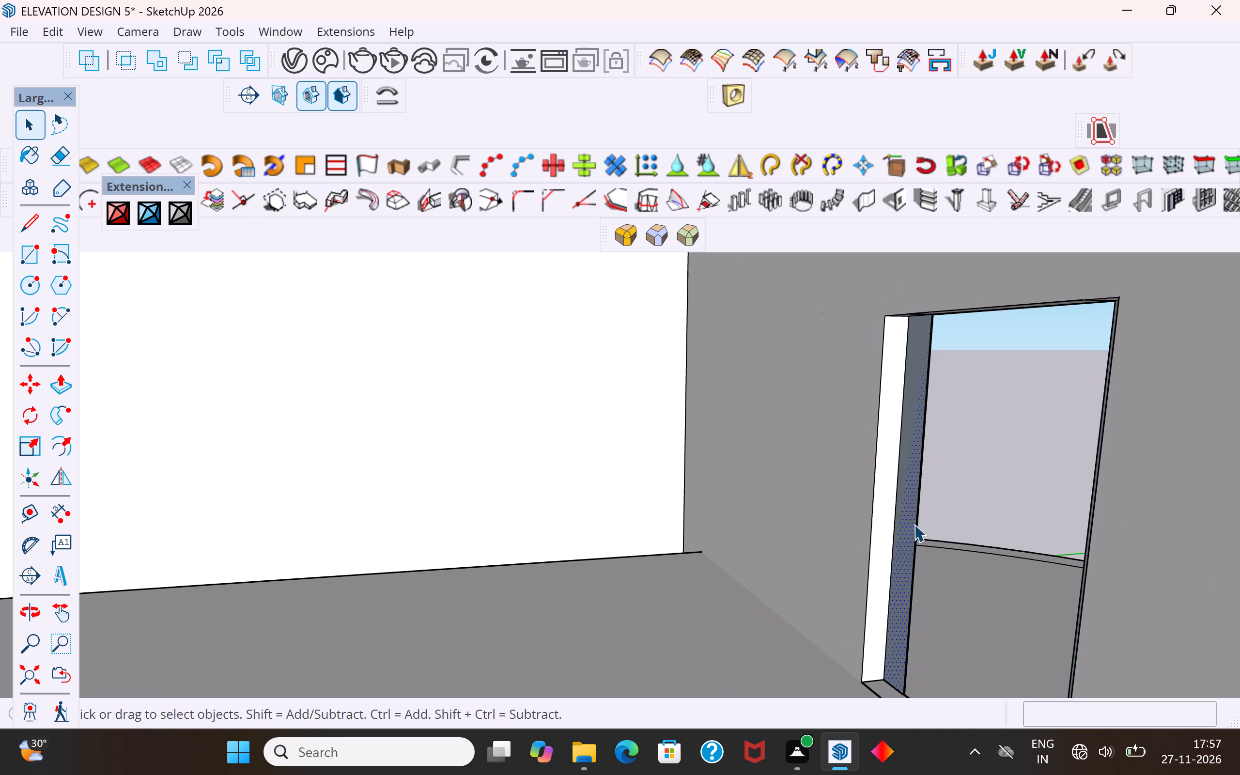
key(Delete)
click(914, 535)
middle_drag(924, 540, 1048, 548)
click(873, 528)
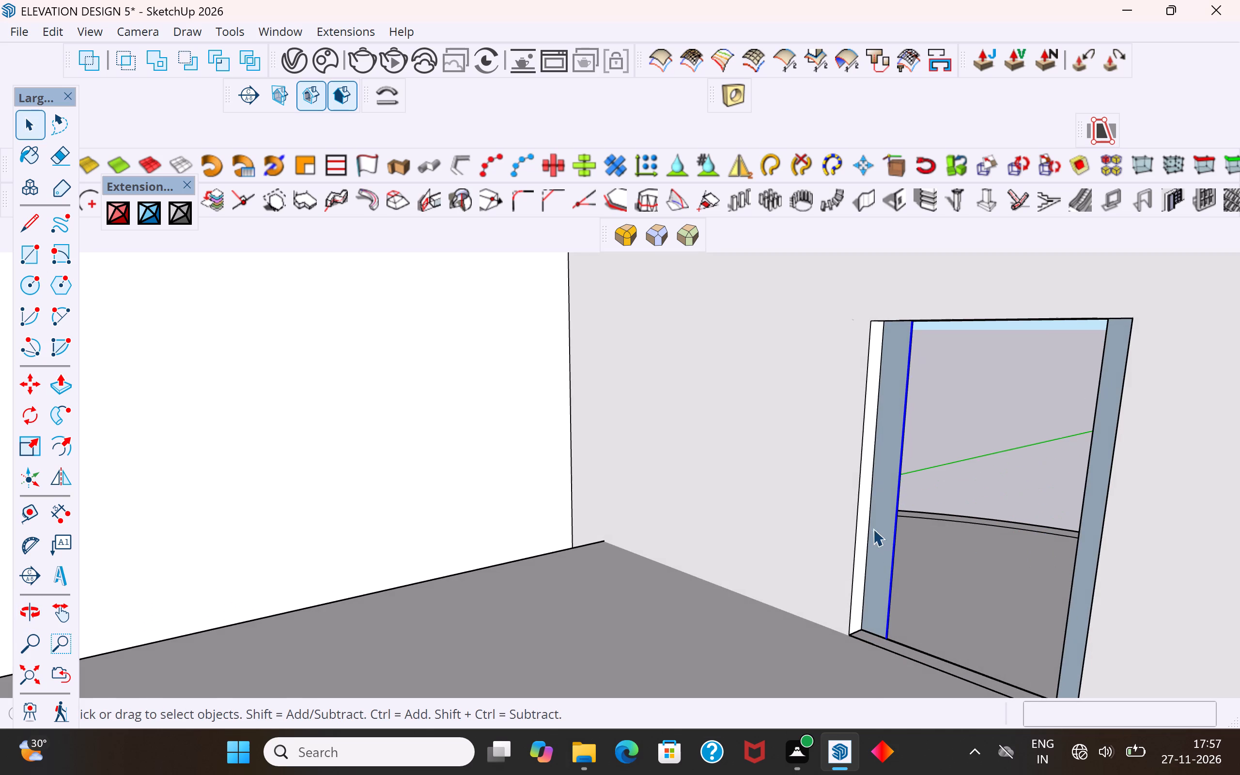
key(Delete)
middle_drag(891, 542, 880, 543)
click(882, 535)
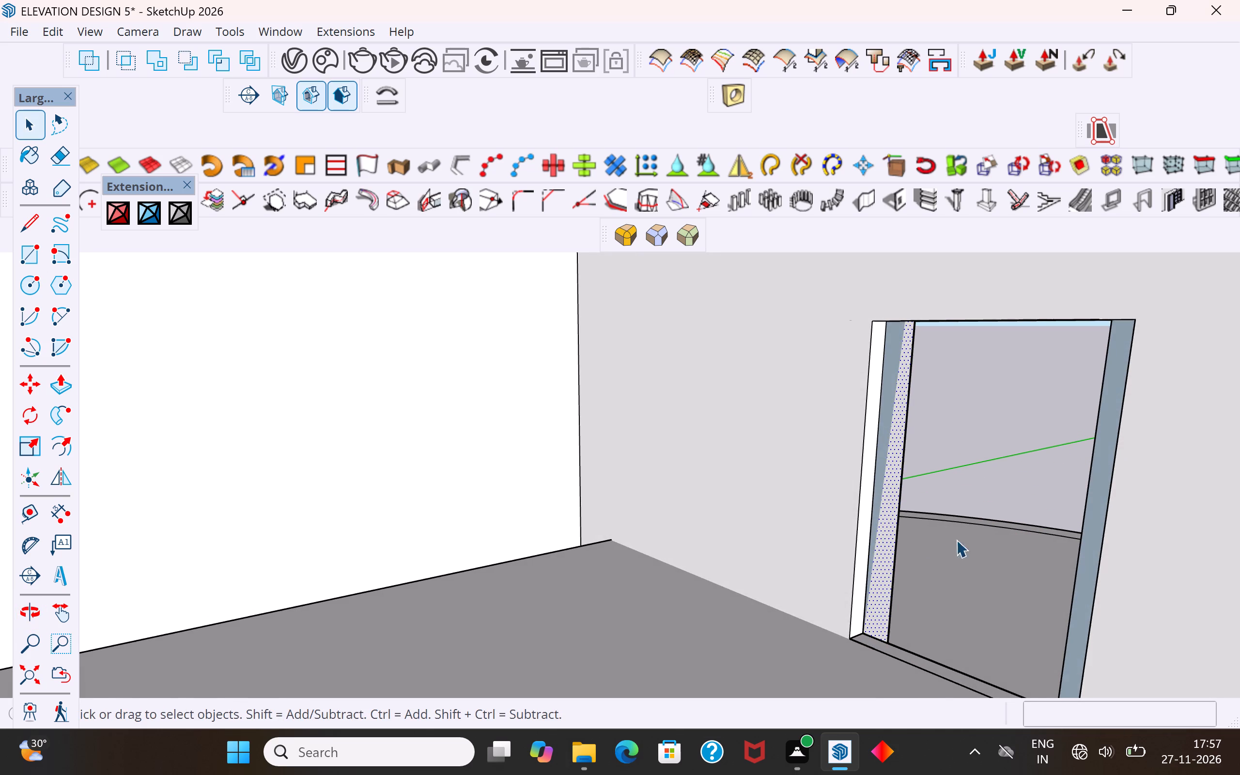
middle_drag(951, 542, 426, 566)
key(Delete)
On the outer wall, draw a rectangle about 2 5/8" by 2' 4 13/16" on the strip at the door's right-hand side.
click(433, 538)
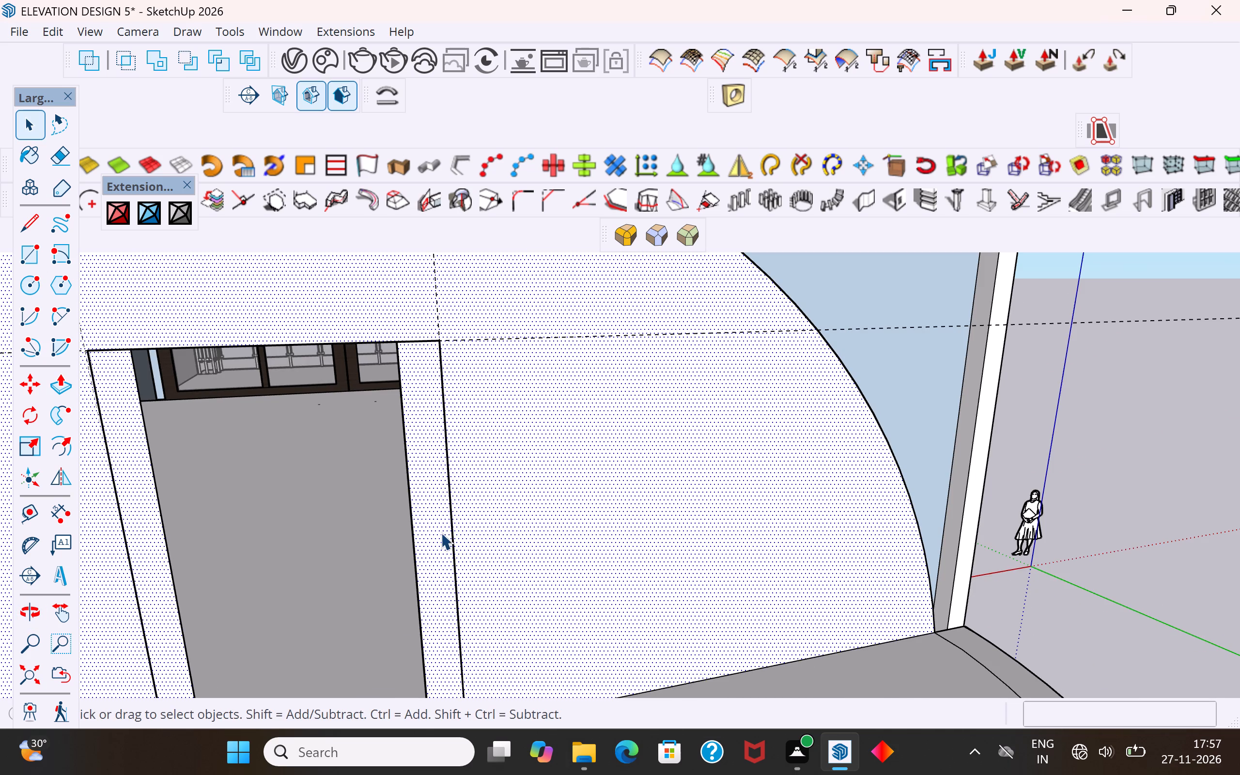
click(23, 249)
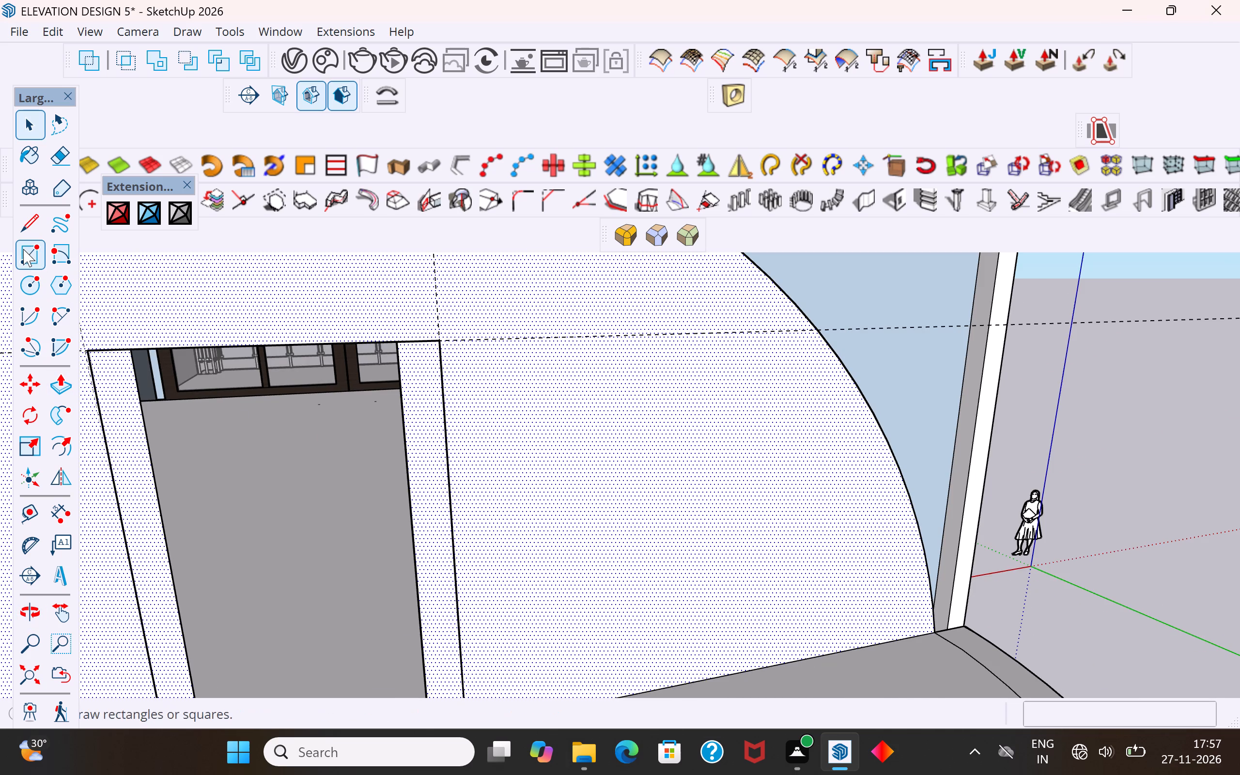
click(425, 364)
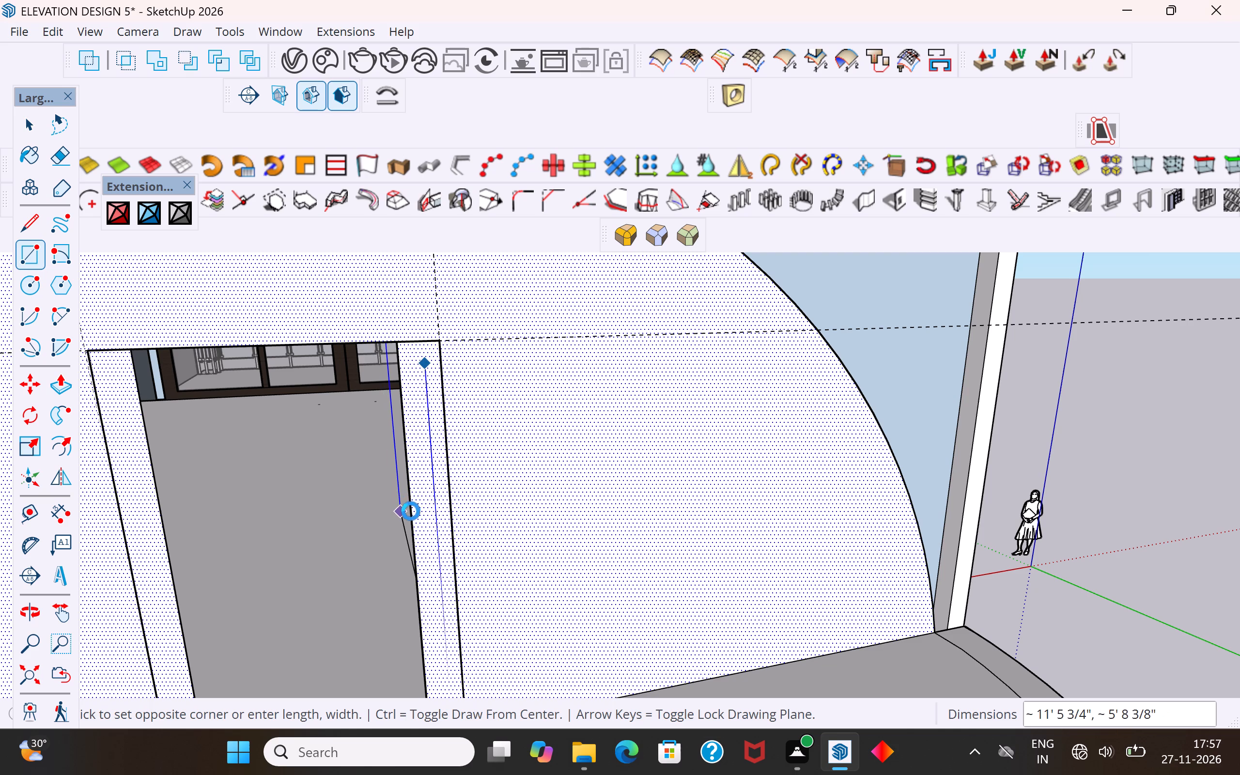
scroll(416, 540, up, 3)
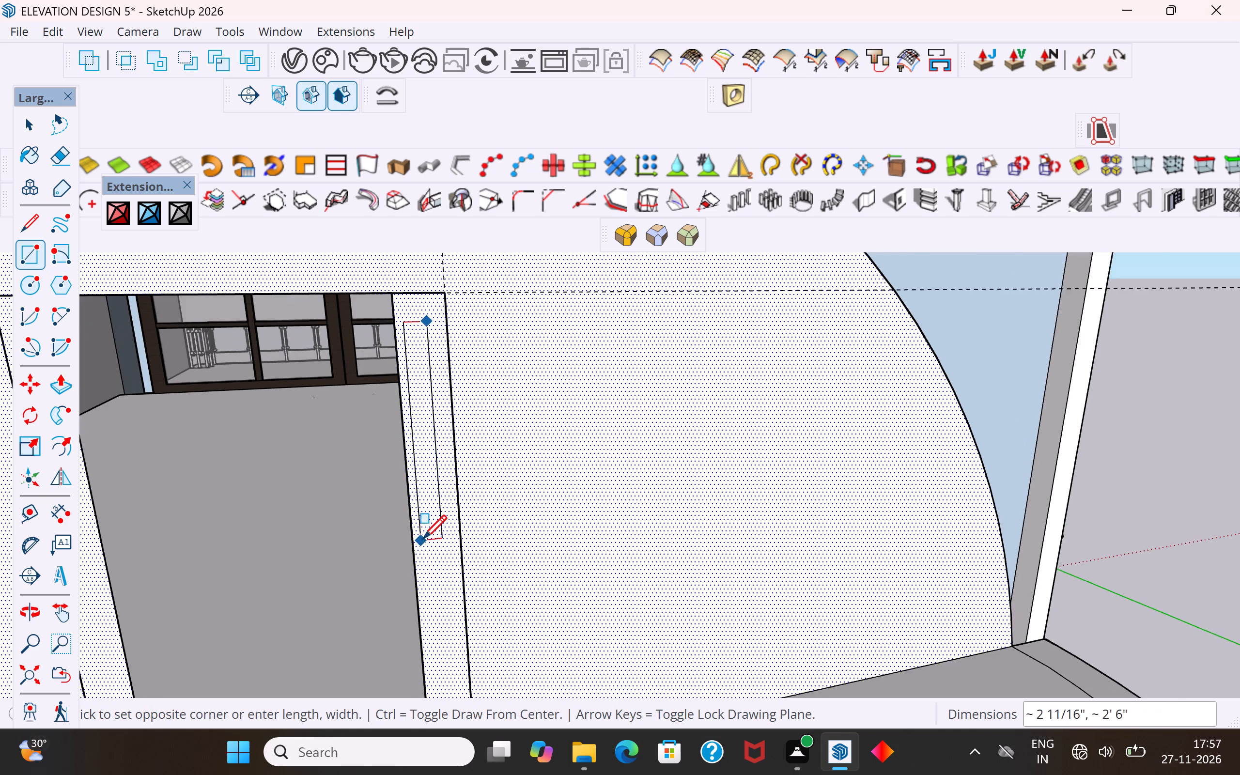
click(422, 532)
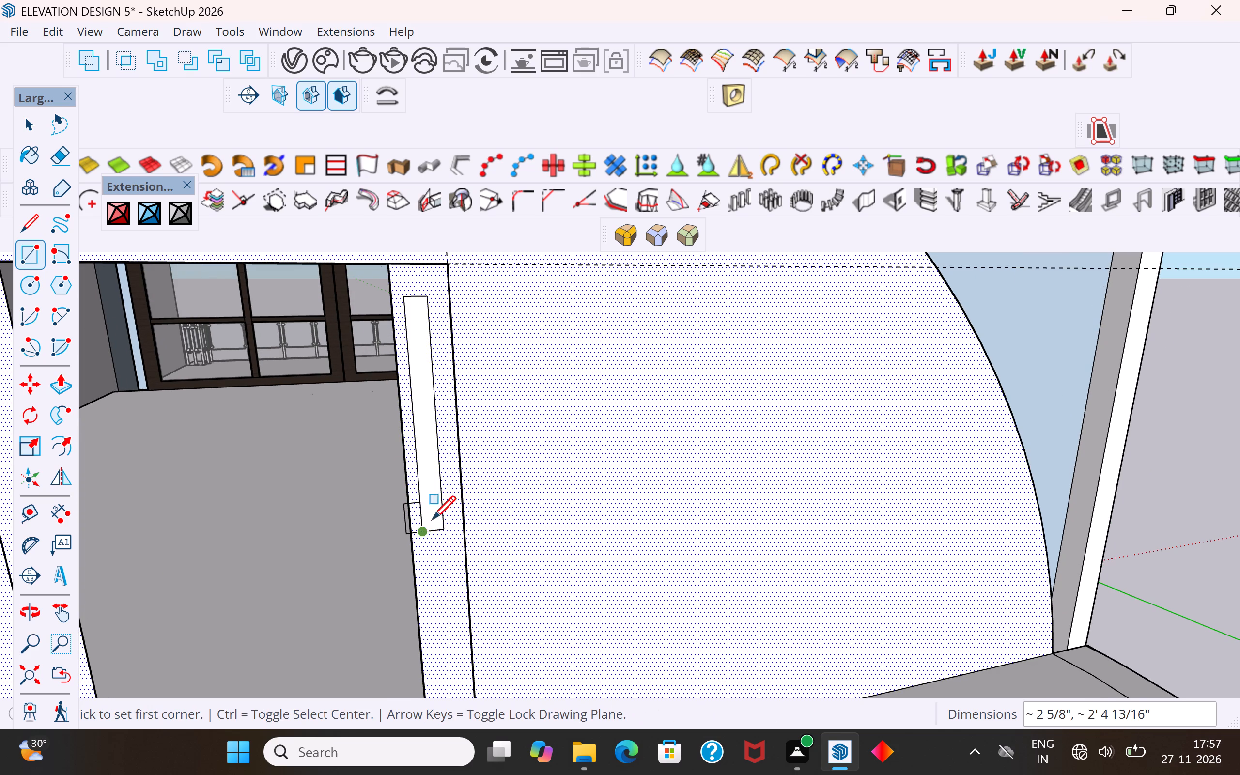
Delete the narrow rectangle's face to cut through the strip beside the door.
click(37, 135)
click(425, 435)
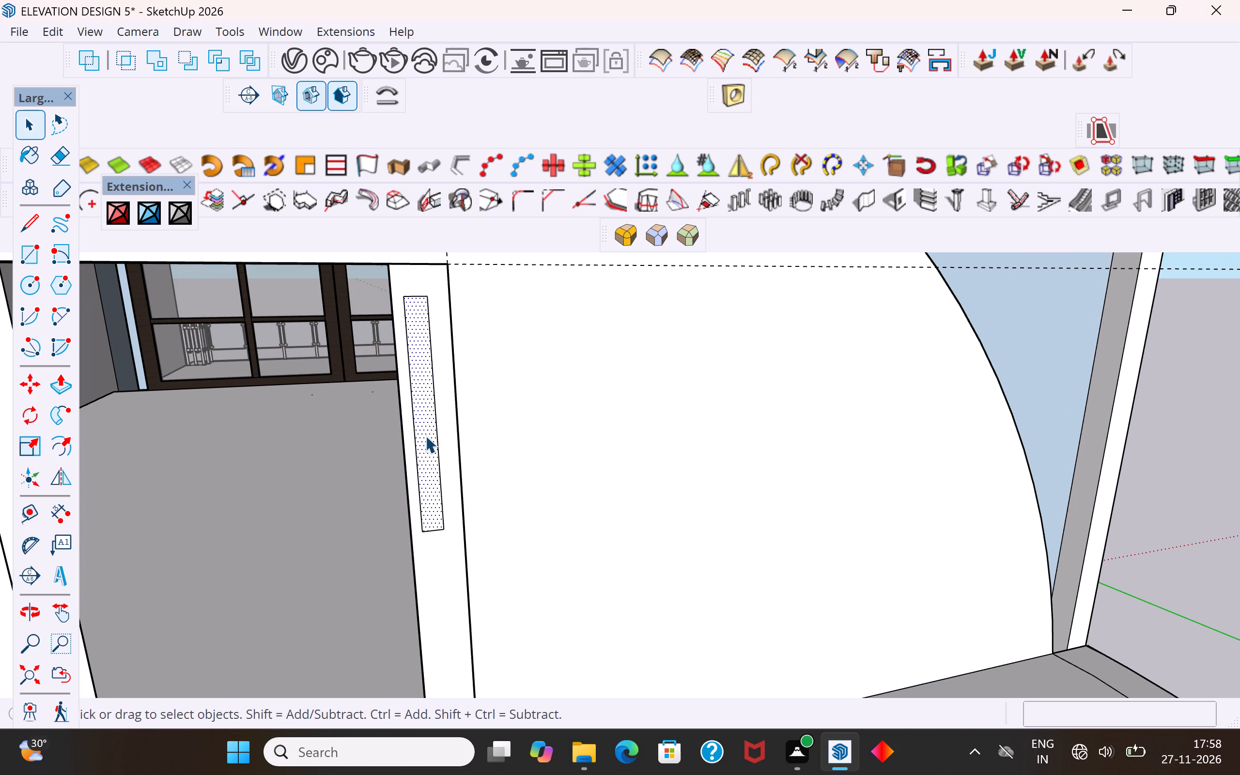
key(Delete)
Draw a rectangle about 6 9/16" by 4' 11 11/16" over the right-hand strip, starting at the door's top outer corner.
click(409, 463)
scroll(509, 404, down, 5)
middle_drag(524, 452, 498, 491)
click(33, 261)
scroll(511, 408, up, 2)
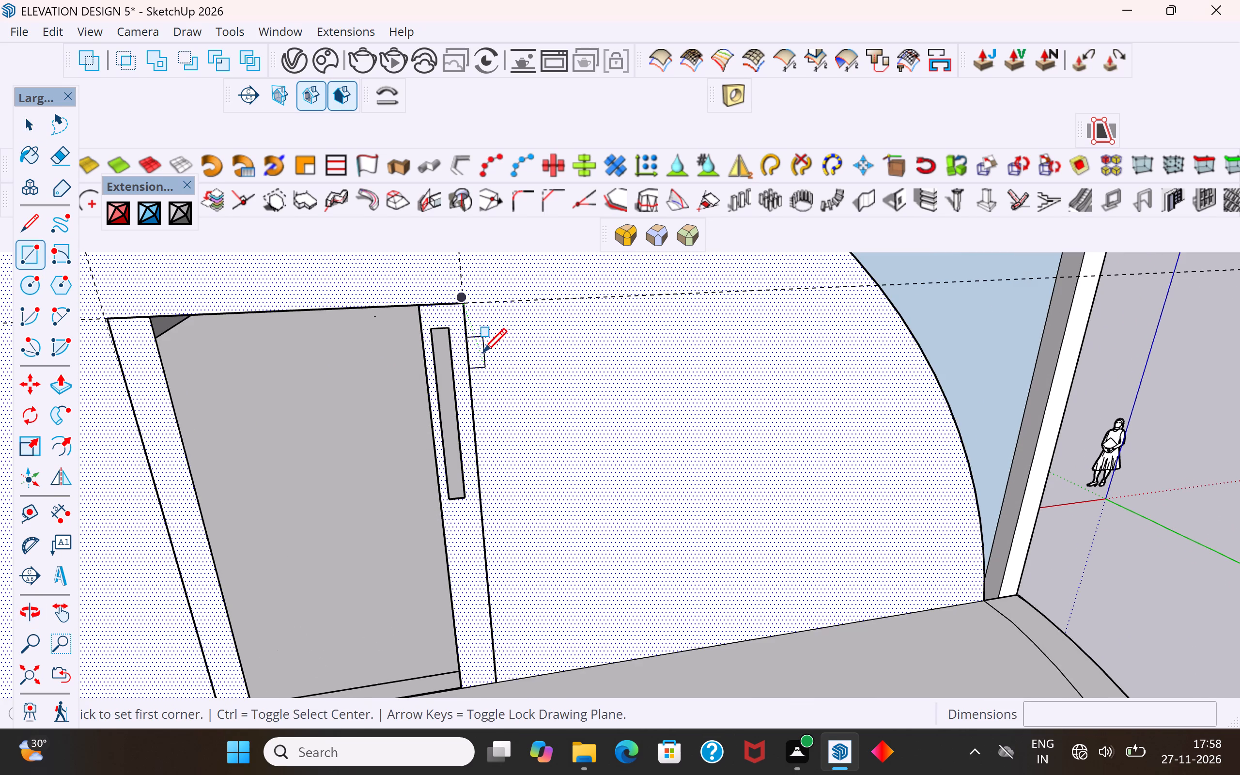
scroll(459, 312, up, 9)
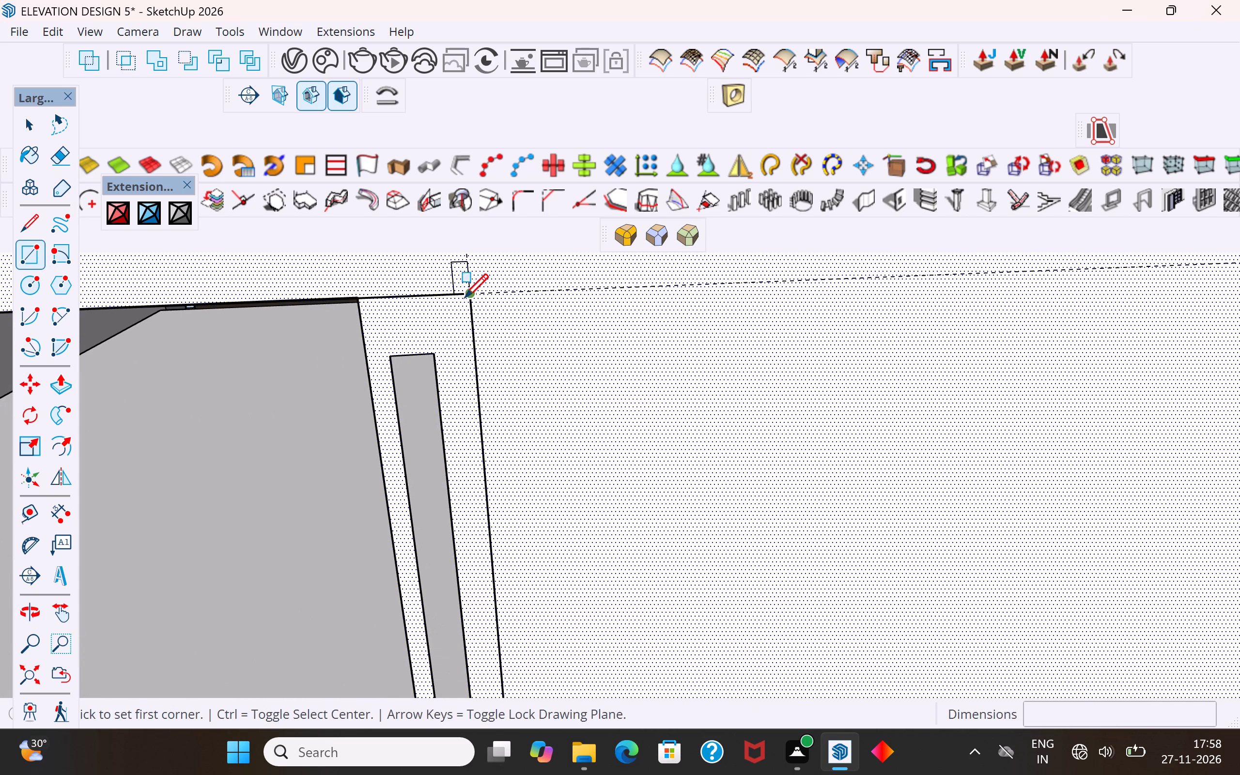
click(465, 298)
scroll(465, 306, down, 10)
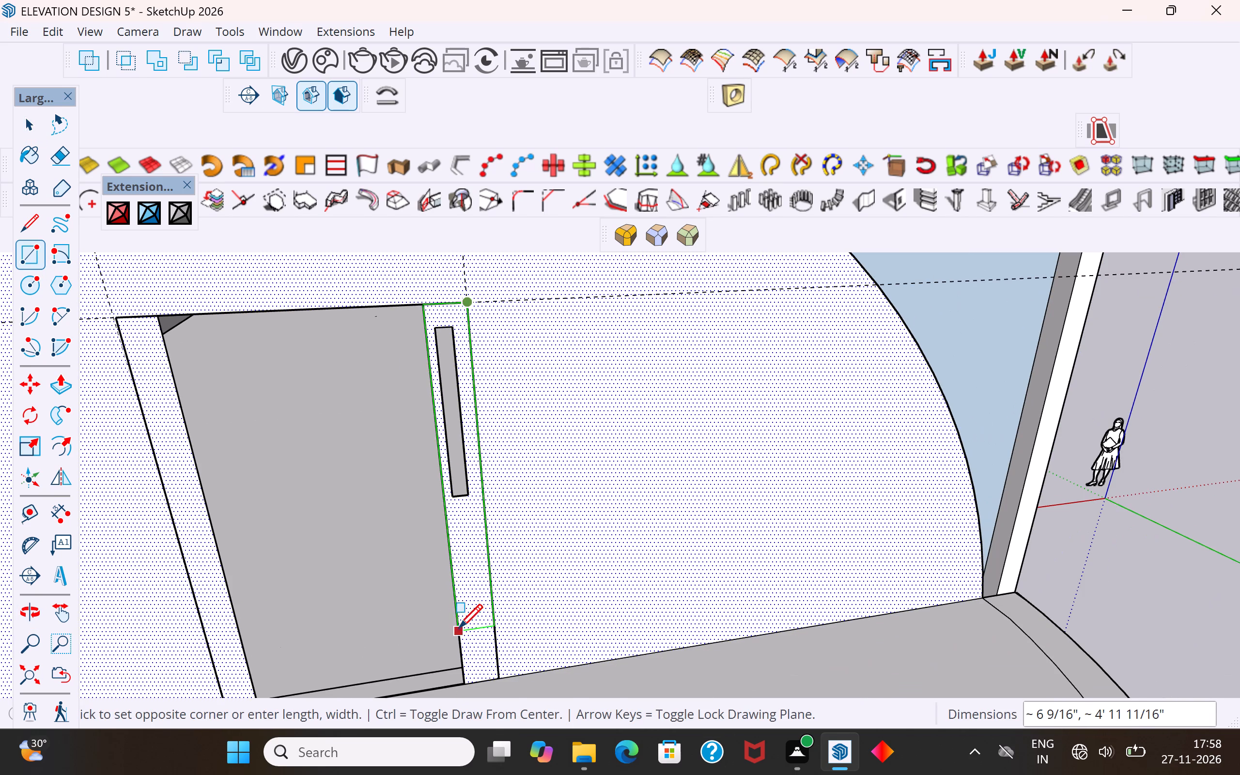
click(459, 629)
Delete the new rectangle's upper face over the strip and the face covering the door opening.
click(30, 131)
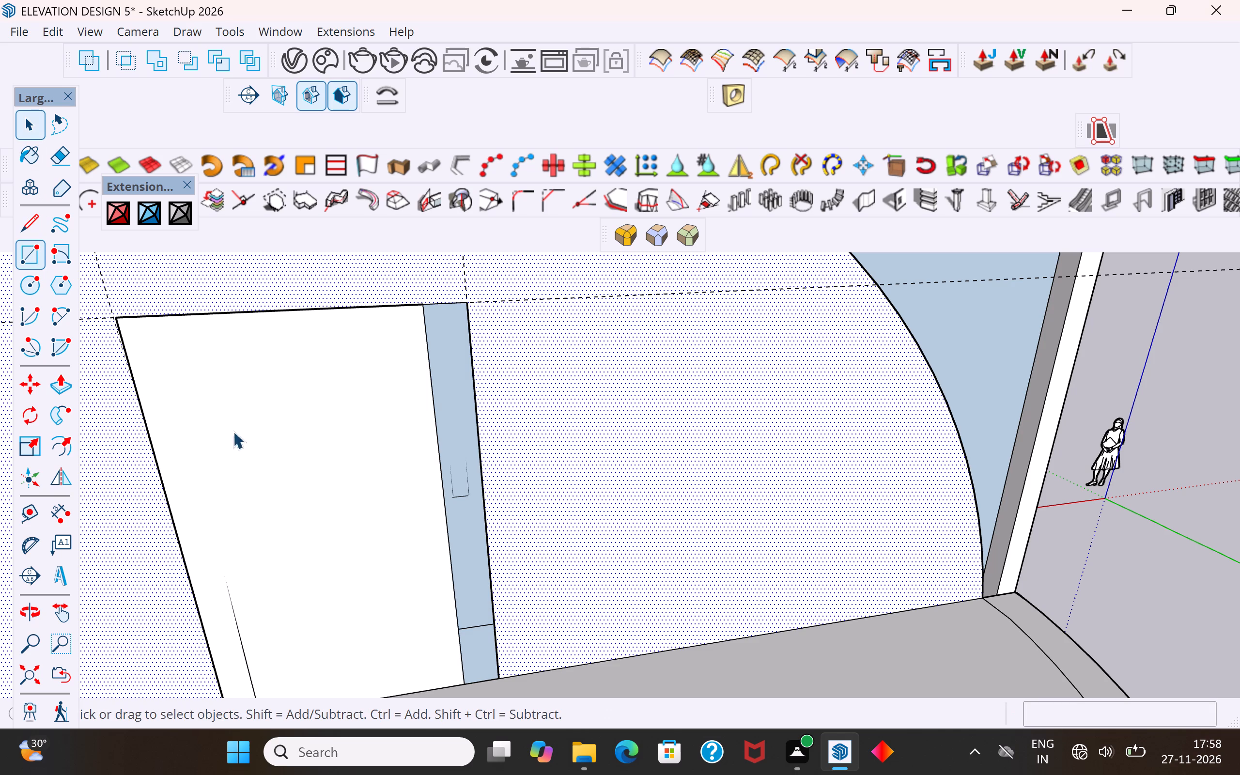
click(460, 546)
key(Delete)
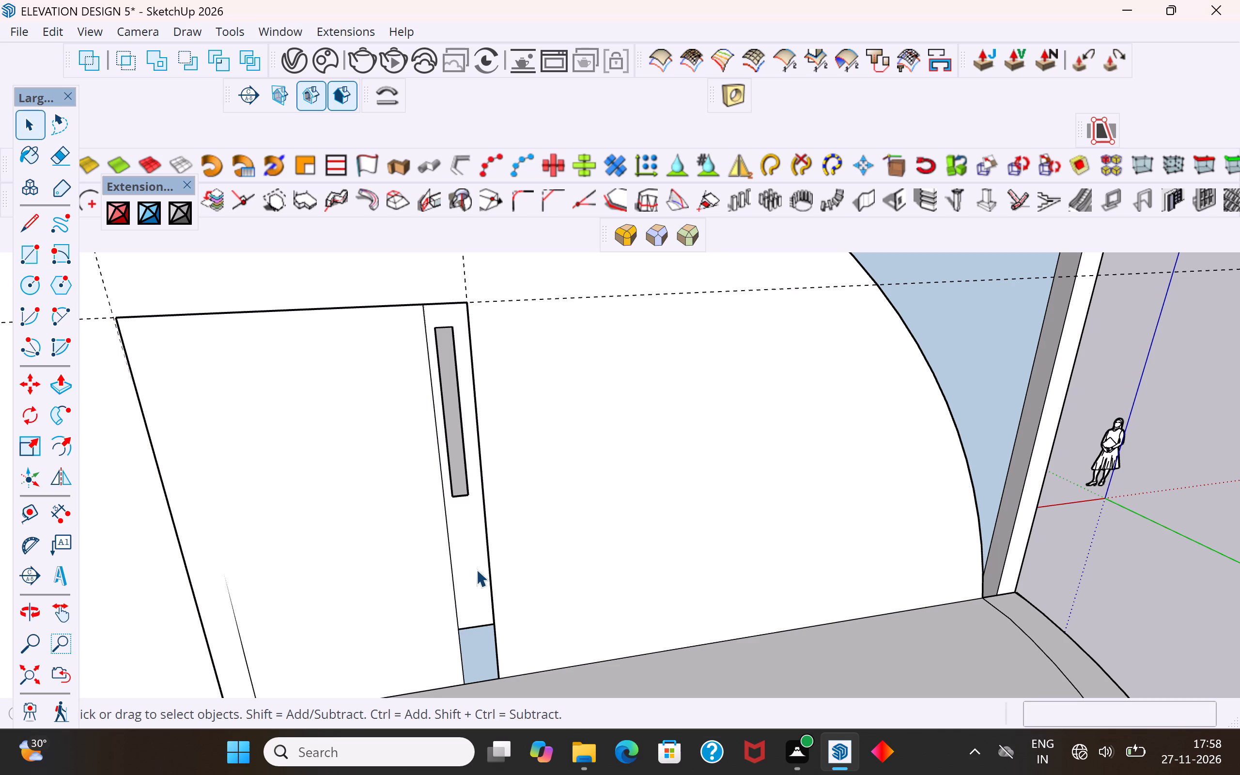
click(475, 558)
click(357, 526)
key(Delete)
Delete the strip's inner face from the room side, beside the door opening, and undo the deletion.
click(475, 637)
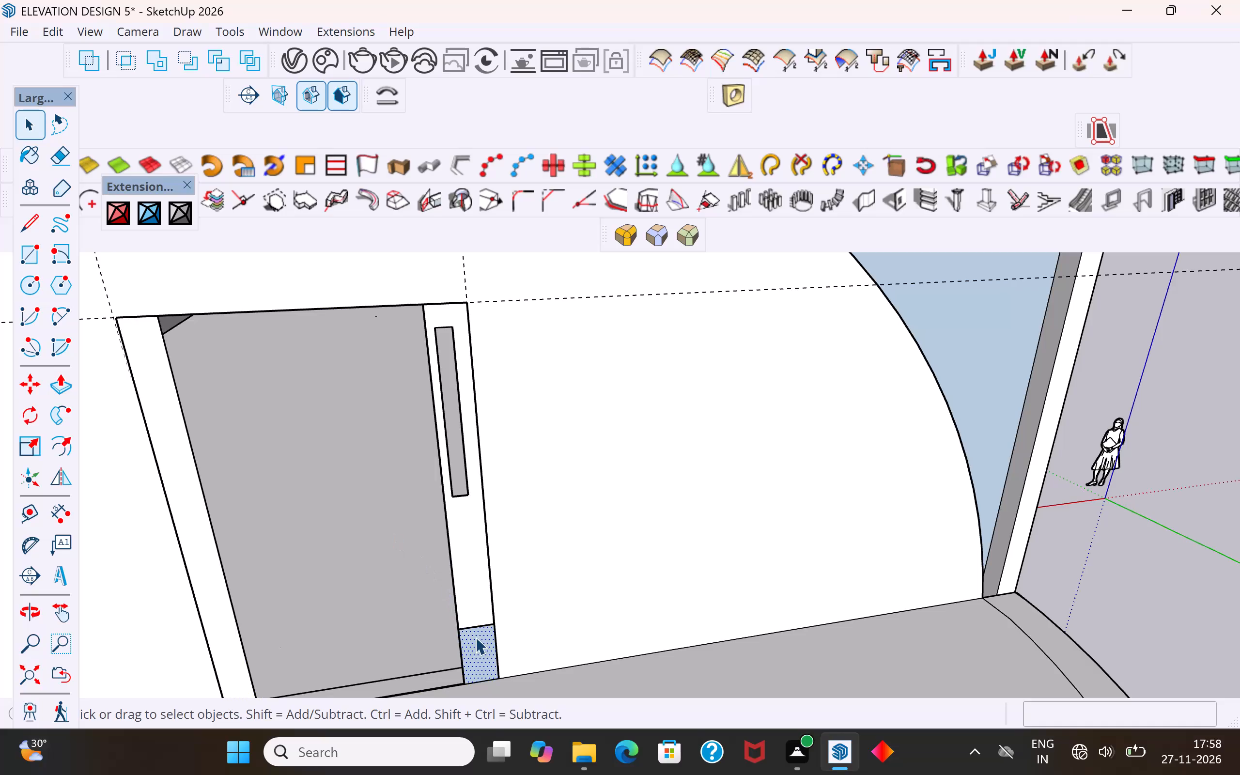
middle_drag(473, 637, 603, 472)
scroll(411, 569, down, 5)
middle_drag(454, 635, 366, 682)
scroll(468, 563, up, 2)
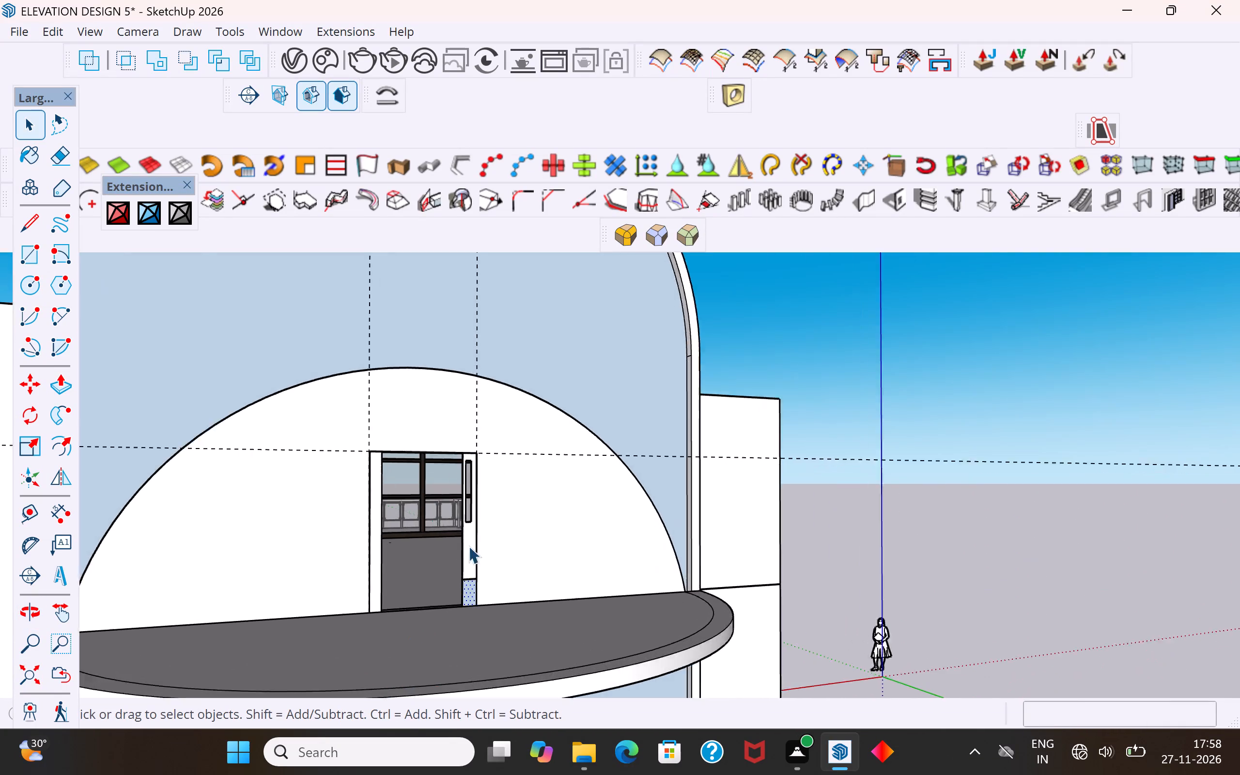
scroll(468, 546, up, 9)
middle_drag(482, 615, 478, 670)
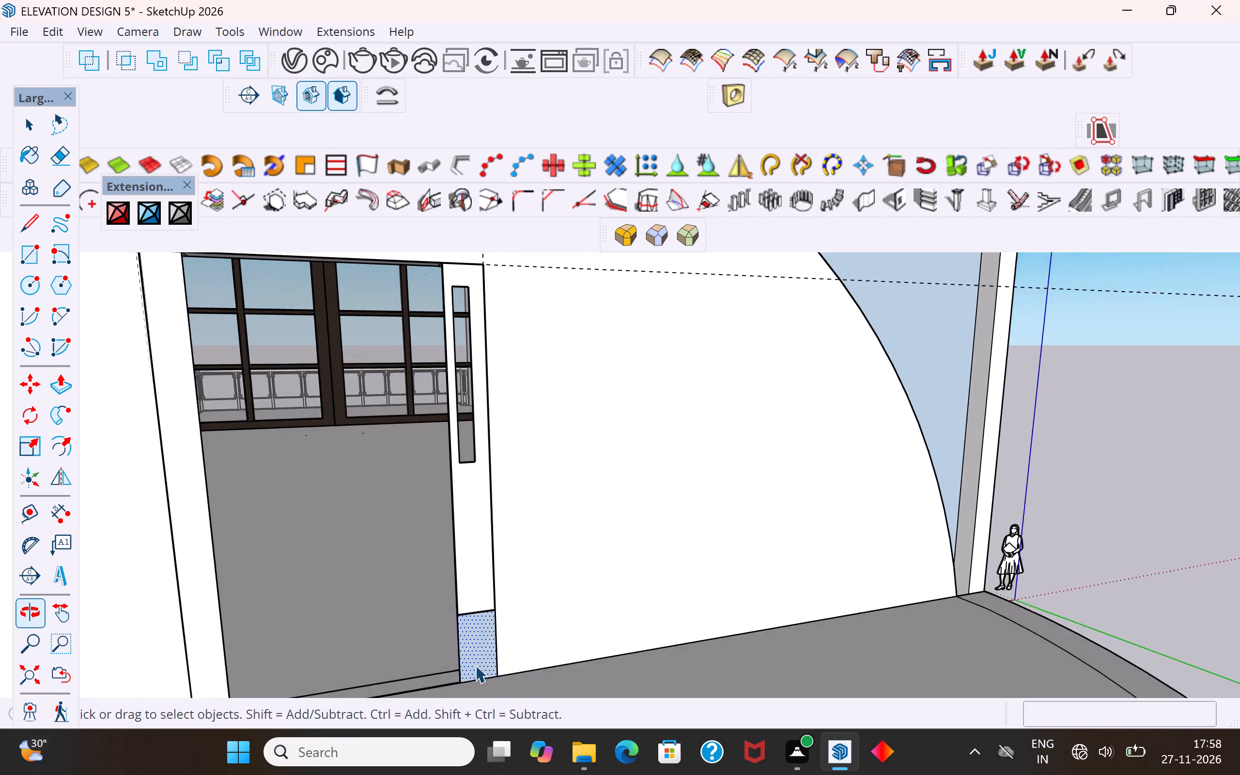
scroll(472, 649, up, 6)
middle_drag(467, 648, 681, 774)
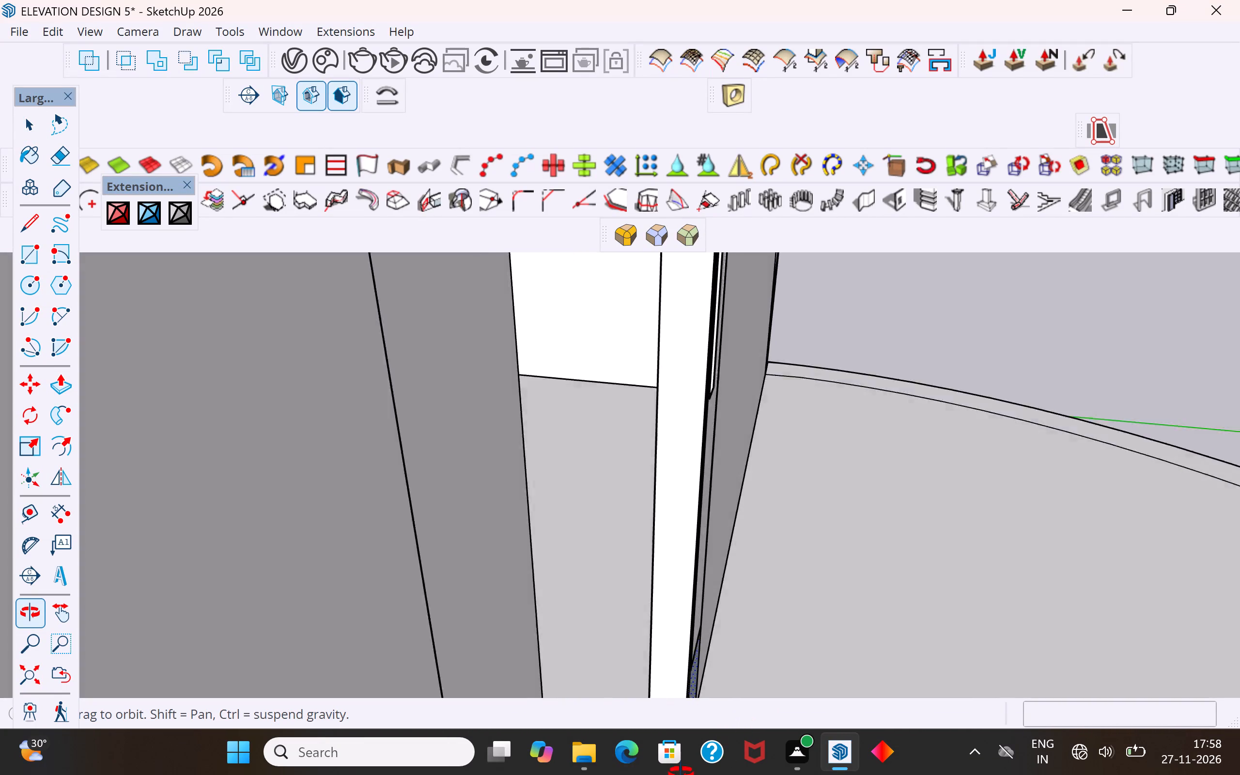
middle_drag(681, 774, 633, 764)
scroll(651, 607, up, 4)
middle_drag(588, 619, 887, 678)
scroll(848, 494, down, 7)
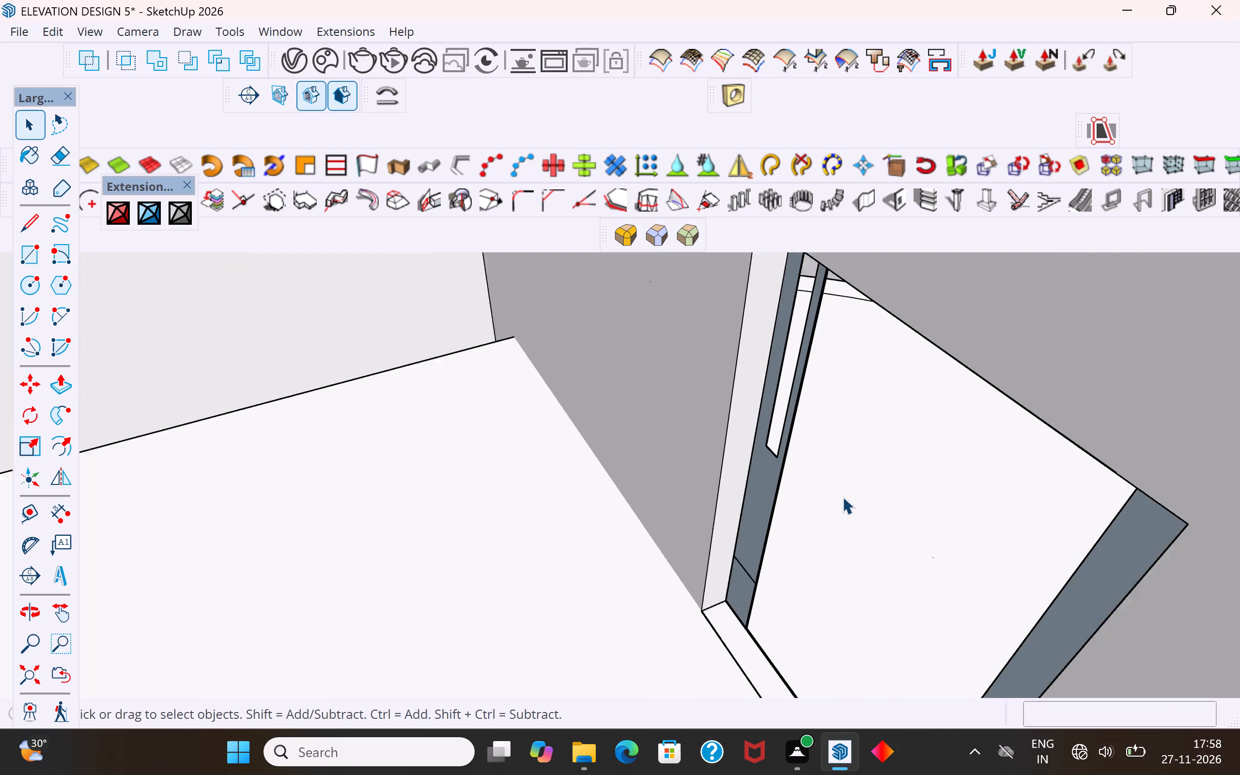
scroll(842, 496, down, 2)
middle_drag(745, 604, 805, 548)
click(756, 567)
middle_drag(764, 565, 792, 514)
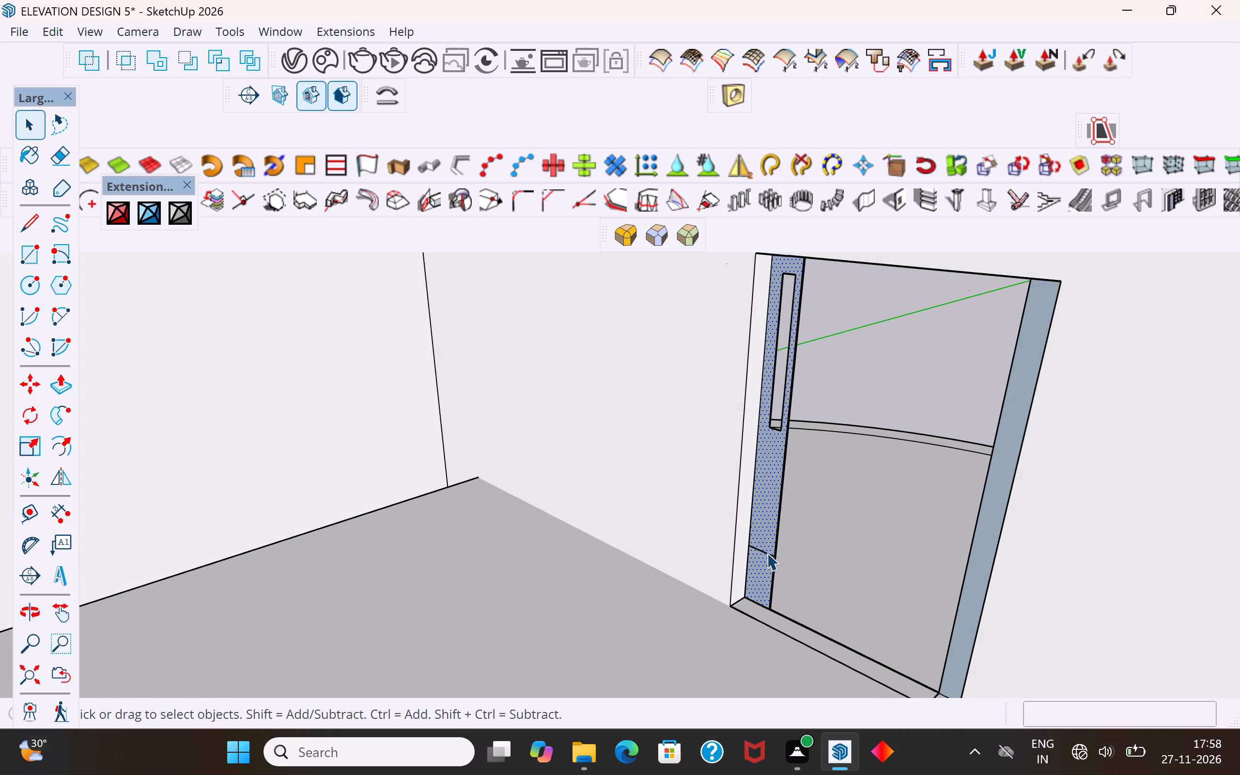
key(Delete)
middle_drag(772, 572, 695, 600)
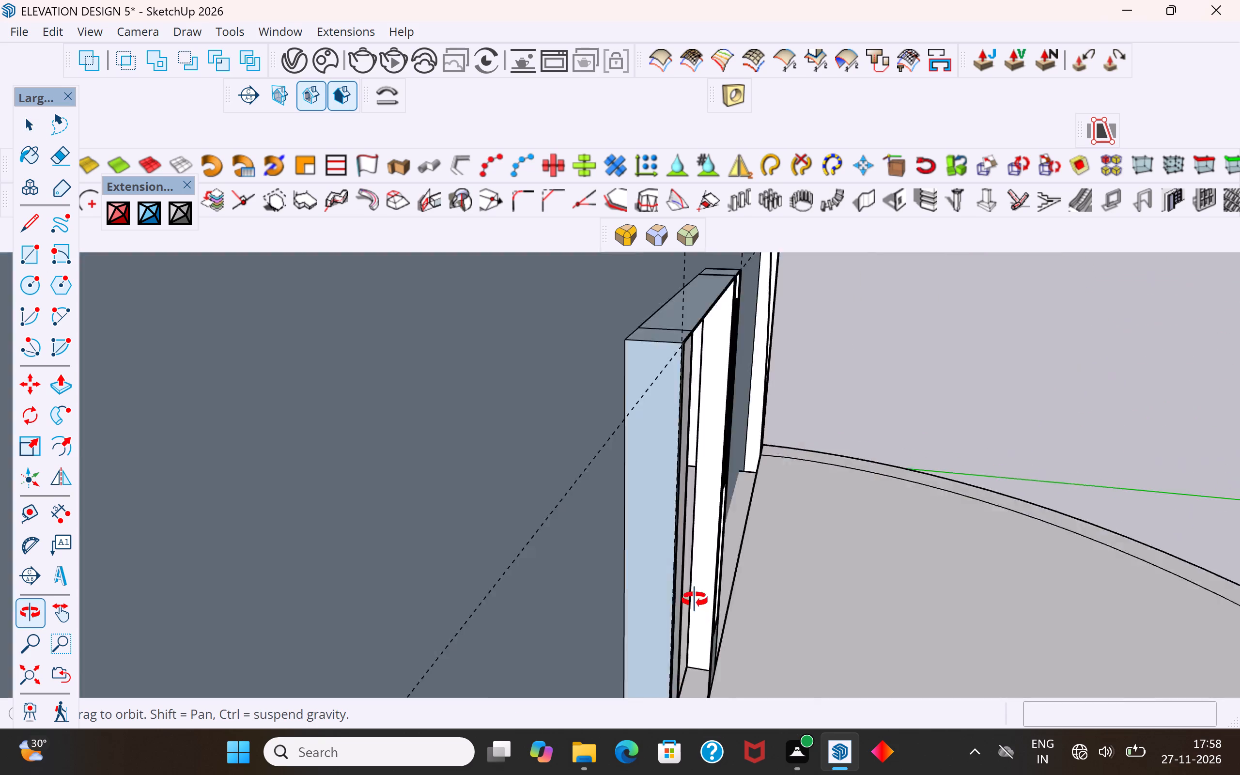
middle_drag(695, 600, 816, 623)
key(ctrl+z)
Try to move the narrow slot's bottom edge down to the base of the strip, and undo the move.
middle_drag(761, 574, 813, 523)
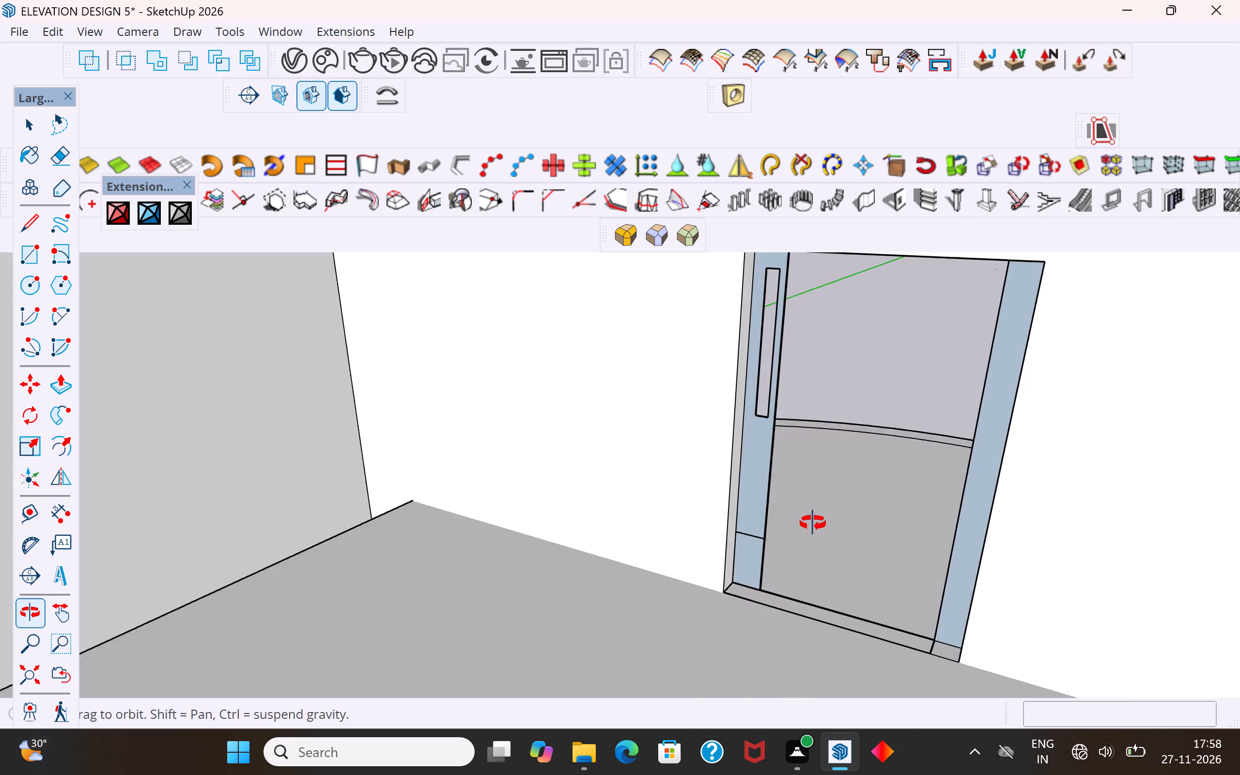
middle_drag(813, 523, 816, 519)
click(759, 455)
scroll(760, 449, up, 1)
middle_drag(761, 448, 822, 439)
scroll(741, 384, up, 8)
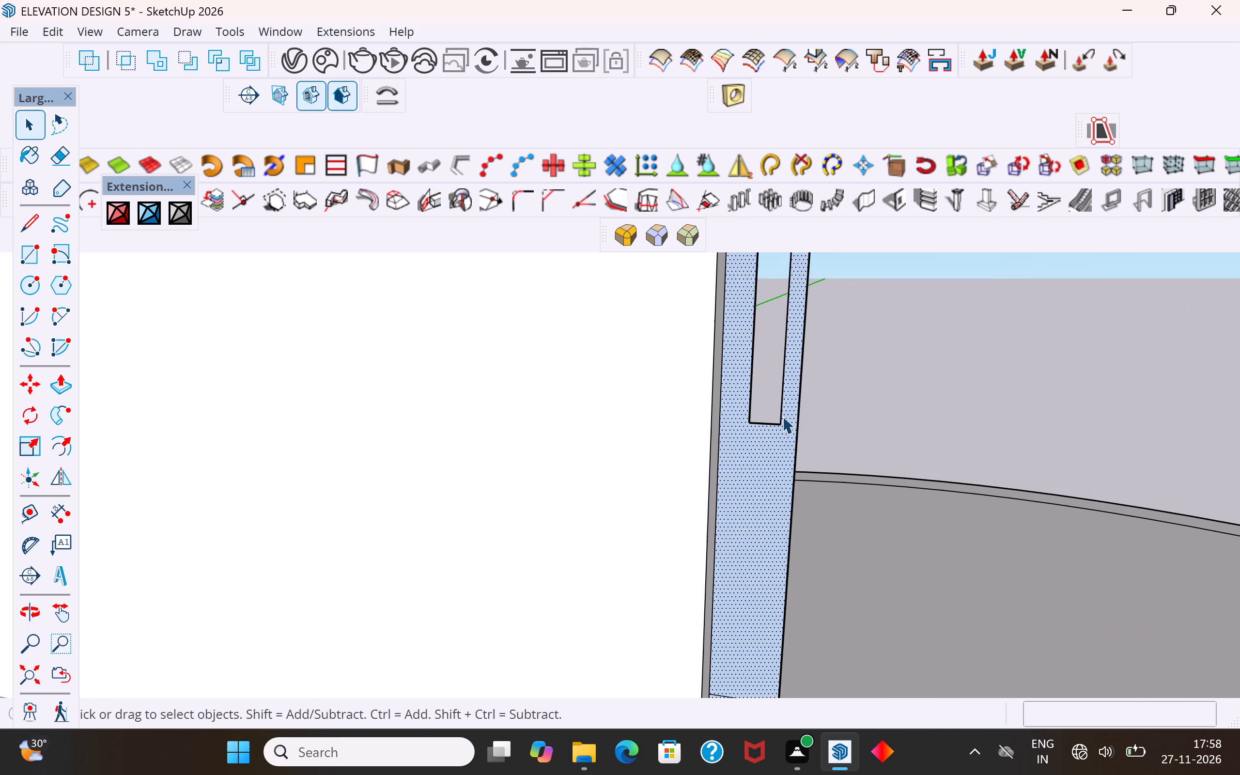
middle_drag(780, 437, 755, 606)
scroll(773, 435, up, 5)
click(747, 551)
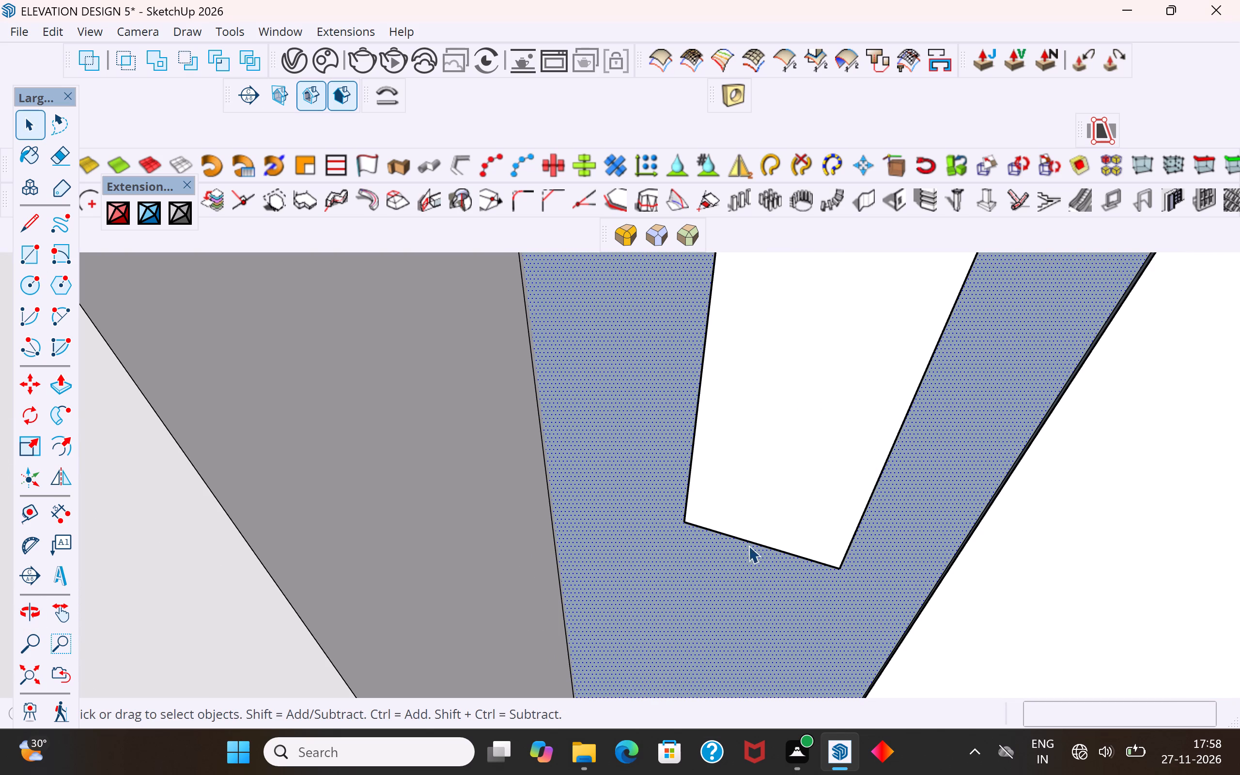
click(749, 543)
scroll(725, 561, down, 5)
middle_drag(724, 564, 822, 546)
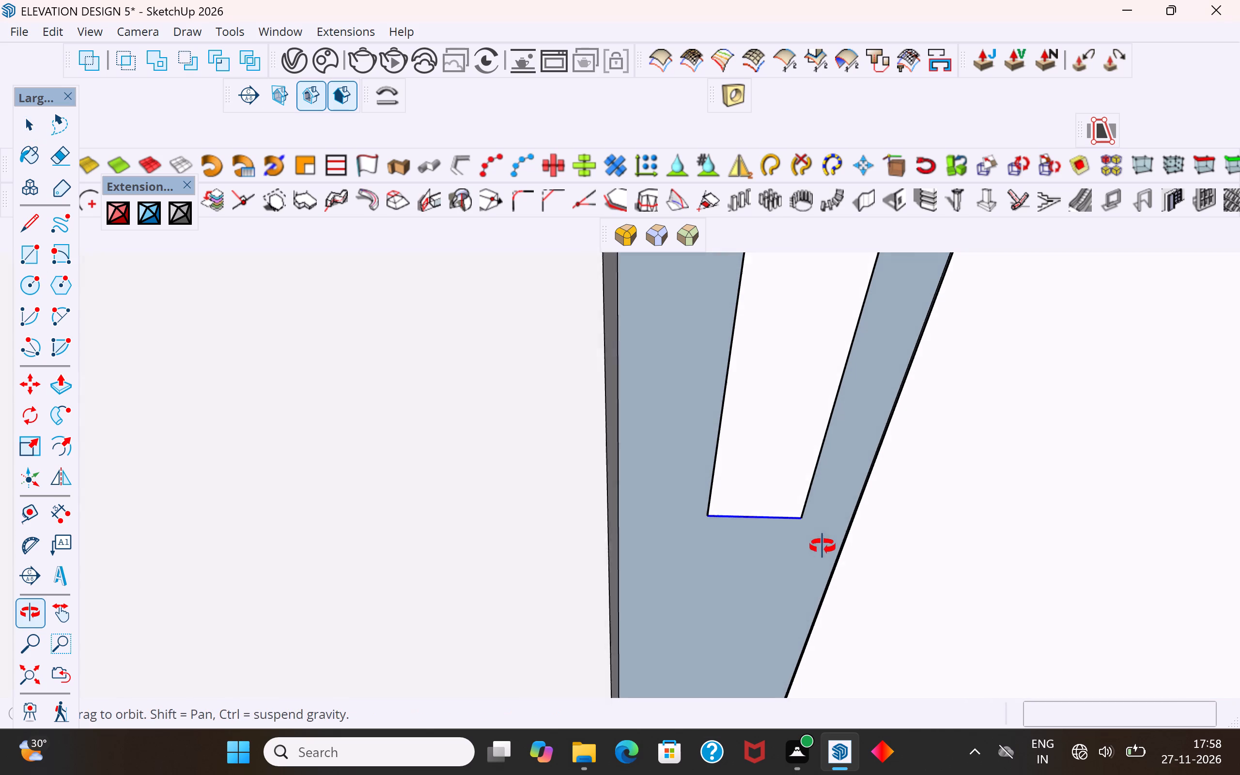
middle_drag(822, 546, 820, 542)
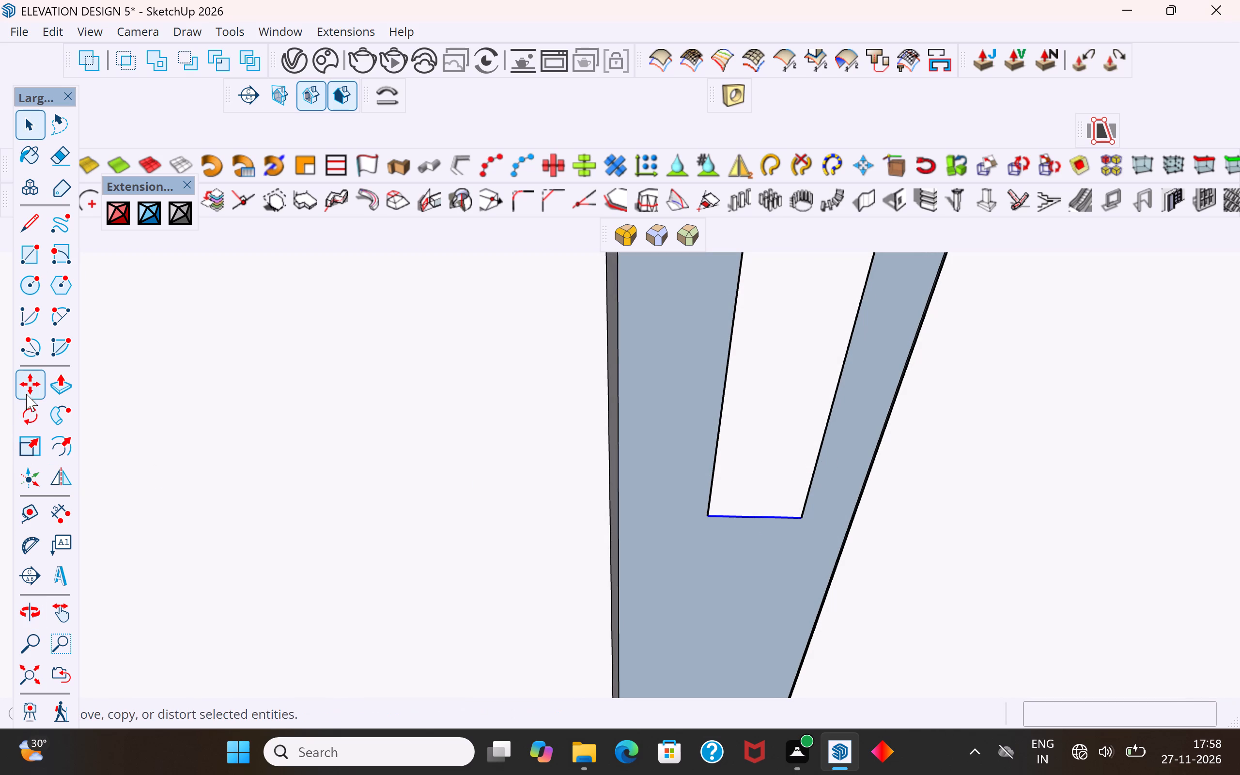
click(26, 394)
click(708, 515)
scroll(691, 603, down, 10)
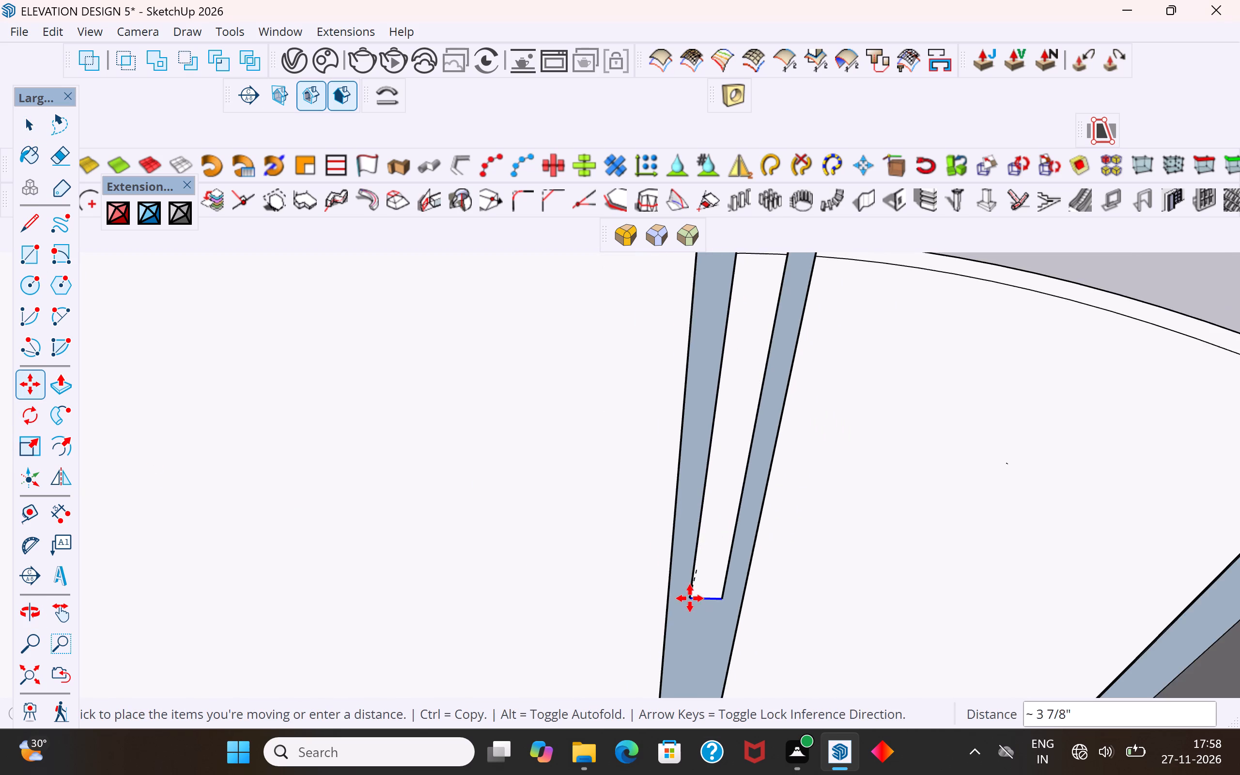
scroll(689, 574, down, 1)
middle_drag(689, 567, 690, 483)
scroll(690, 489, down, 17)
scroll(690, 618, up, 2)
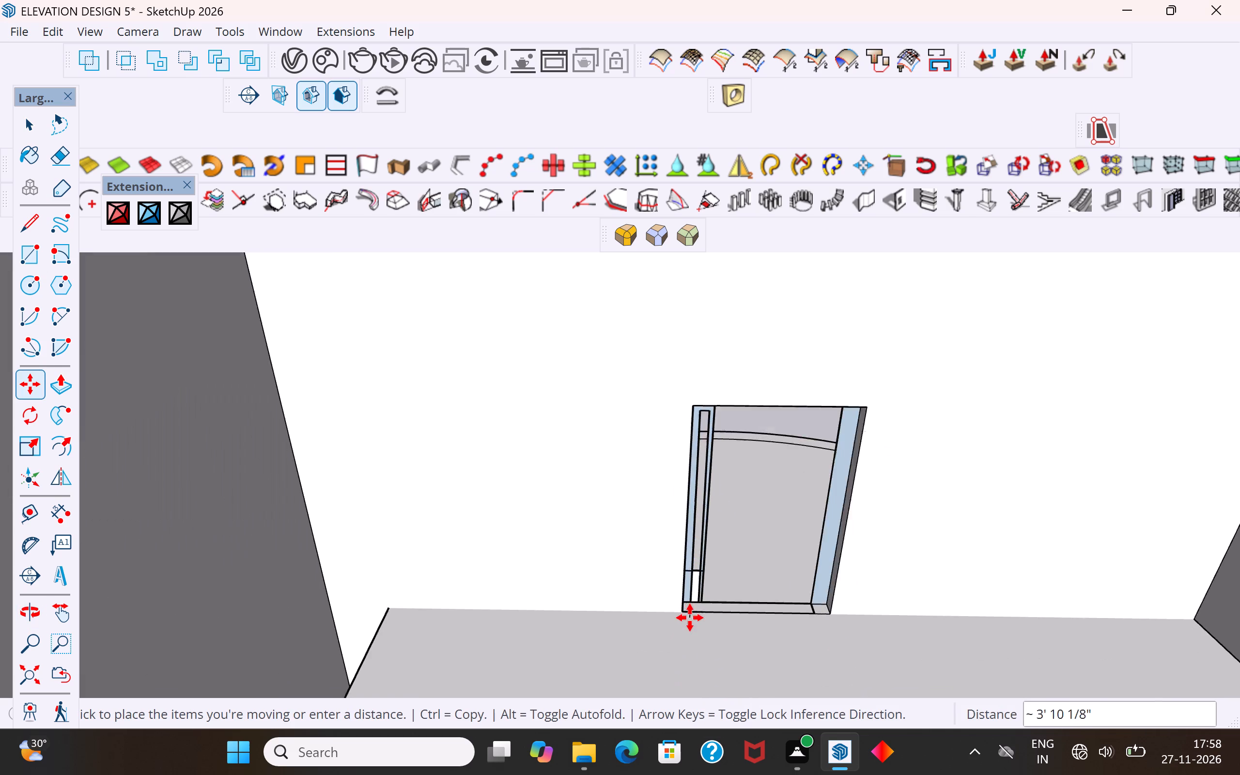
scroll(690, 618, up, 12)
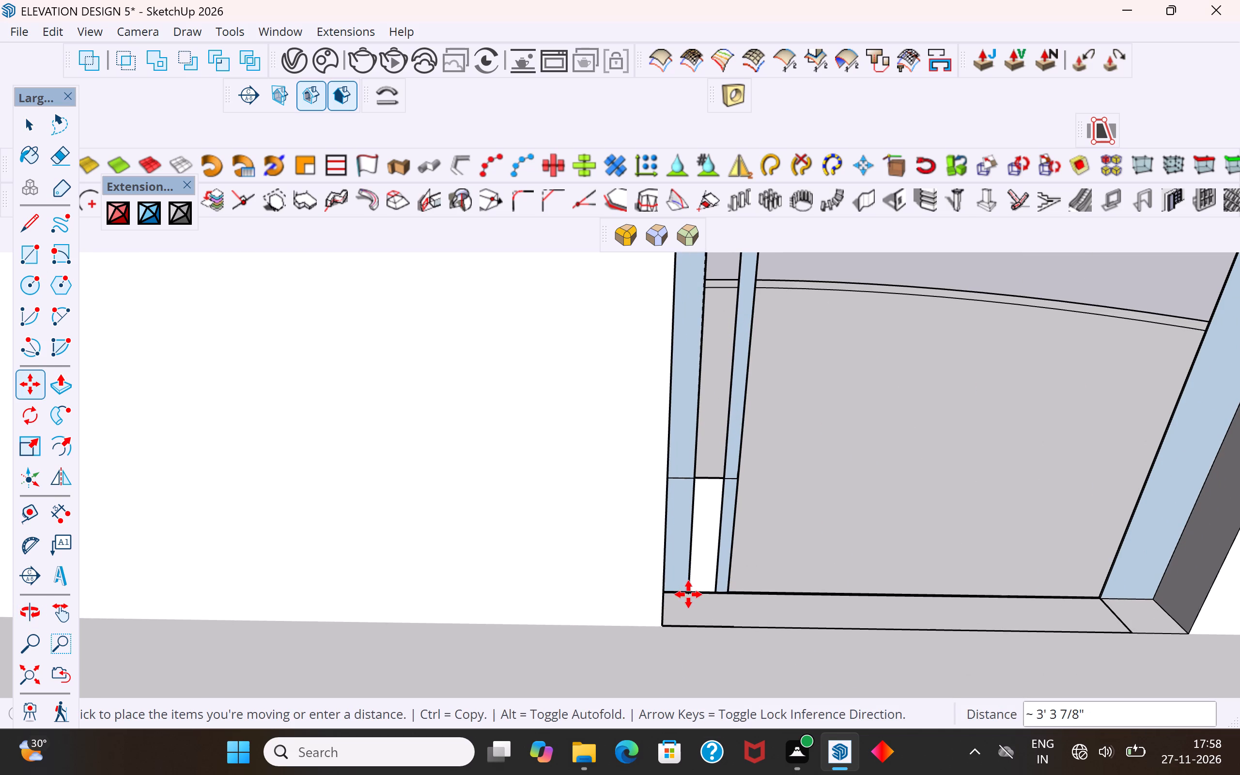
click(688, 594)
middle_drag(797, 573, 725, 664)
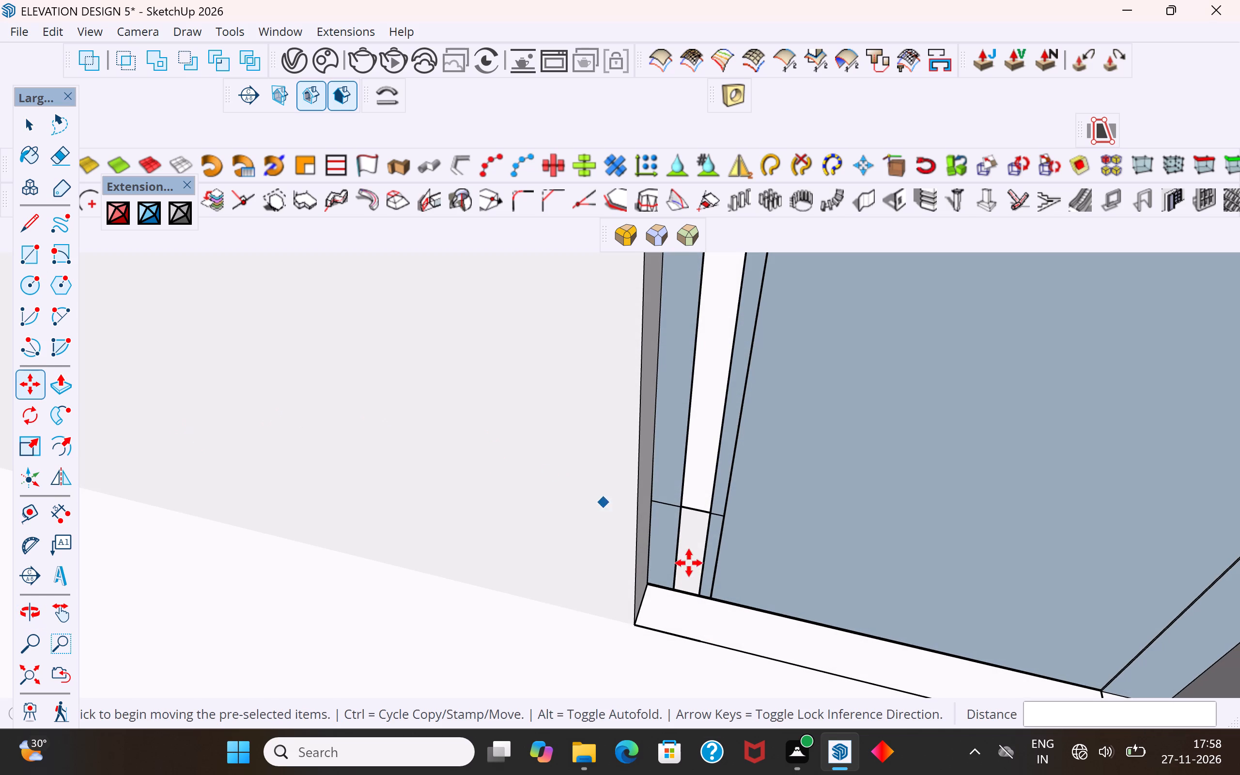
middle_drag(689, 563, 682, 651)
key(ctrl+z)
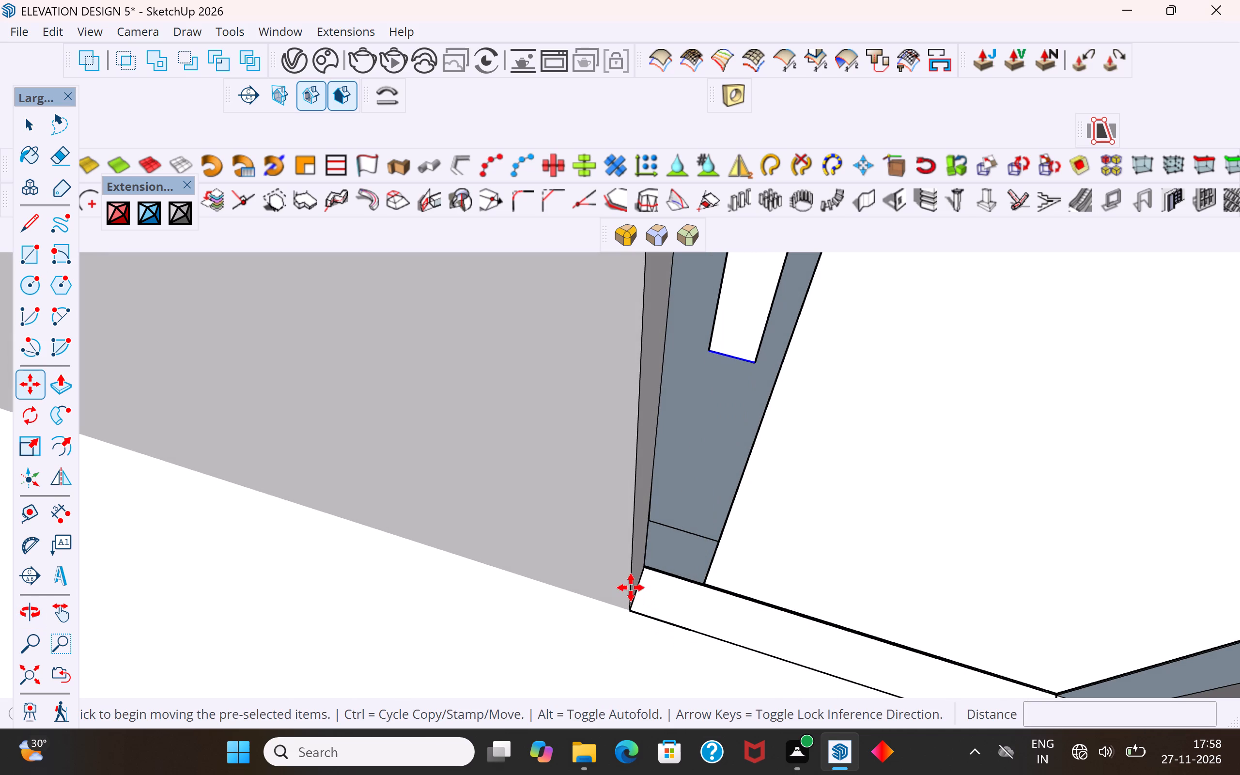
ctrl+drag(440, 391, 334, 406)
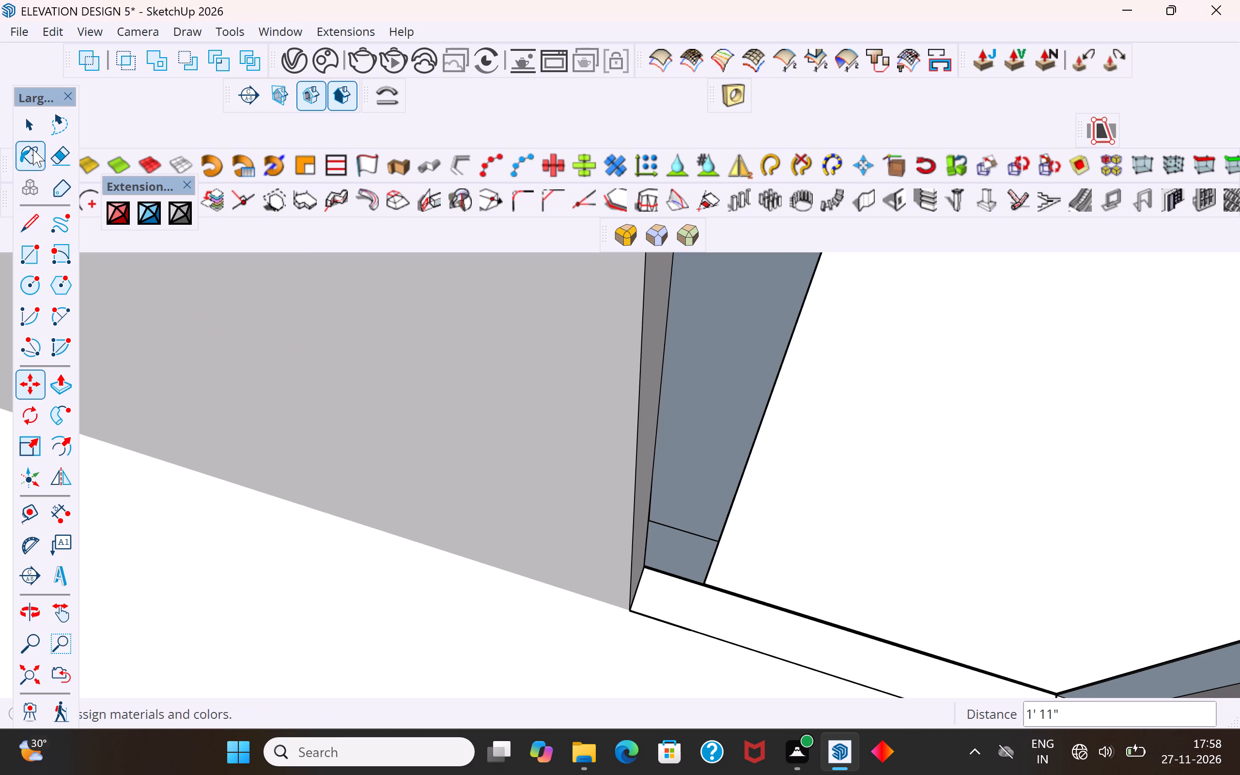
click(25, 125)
On the room side, draw a rectangle about 4 1/16" by 5' 7 13/16" on the strip, enclosing the existing slot.
scroll(347, 505, down, 3)
middle_drag(365, 511, 446, 370)
middle_drag(666, 464, 663, 399)
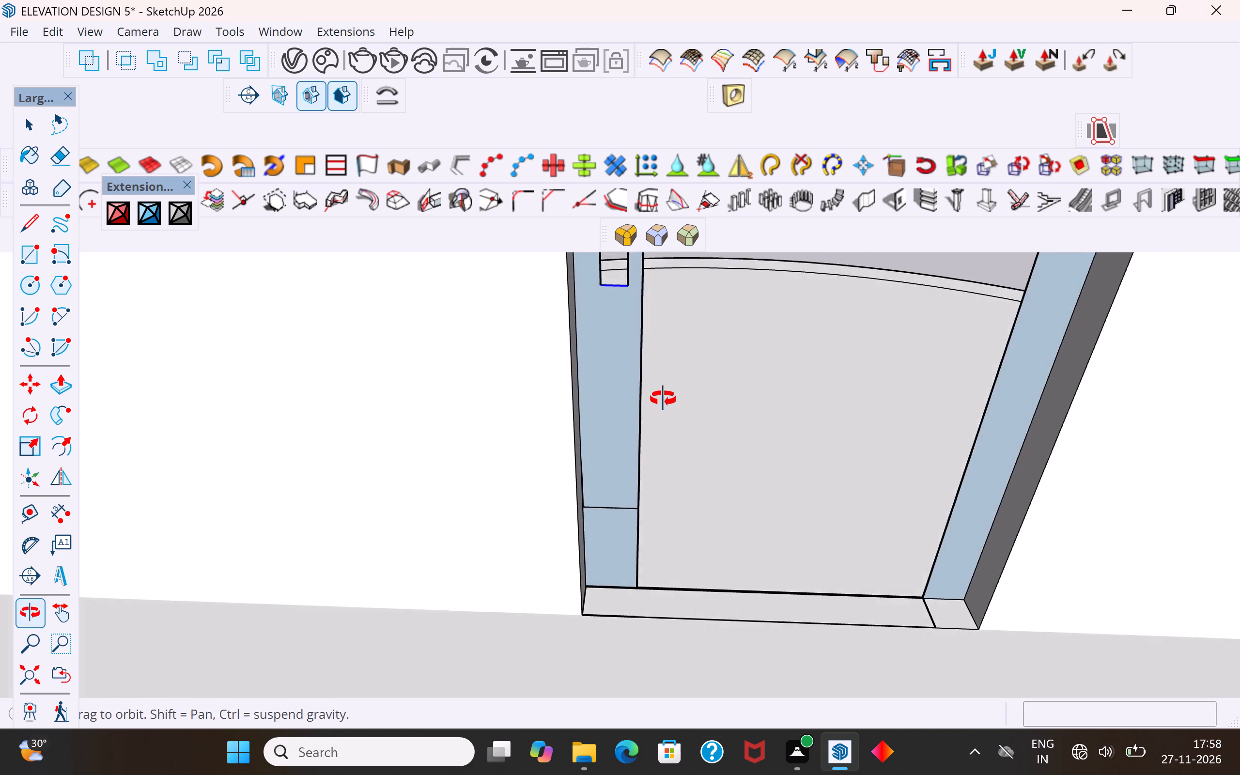
middle_drag(663, 399, 663, 377)
click(771, 362)
scroll(577, 609, down, 7)
middle_drag(604, 433, 608, 379)
scroll(593, 512, down, 4)
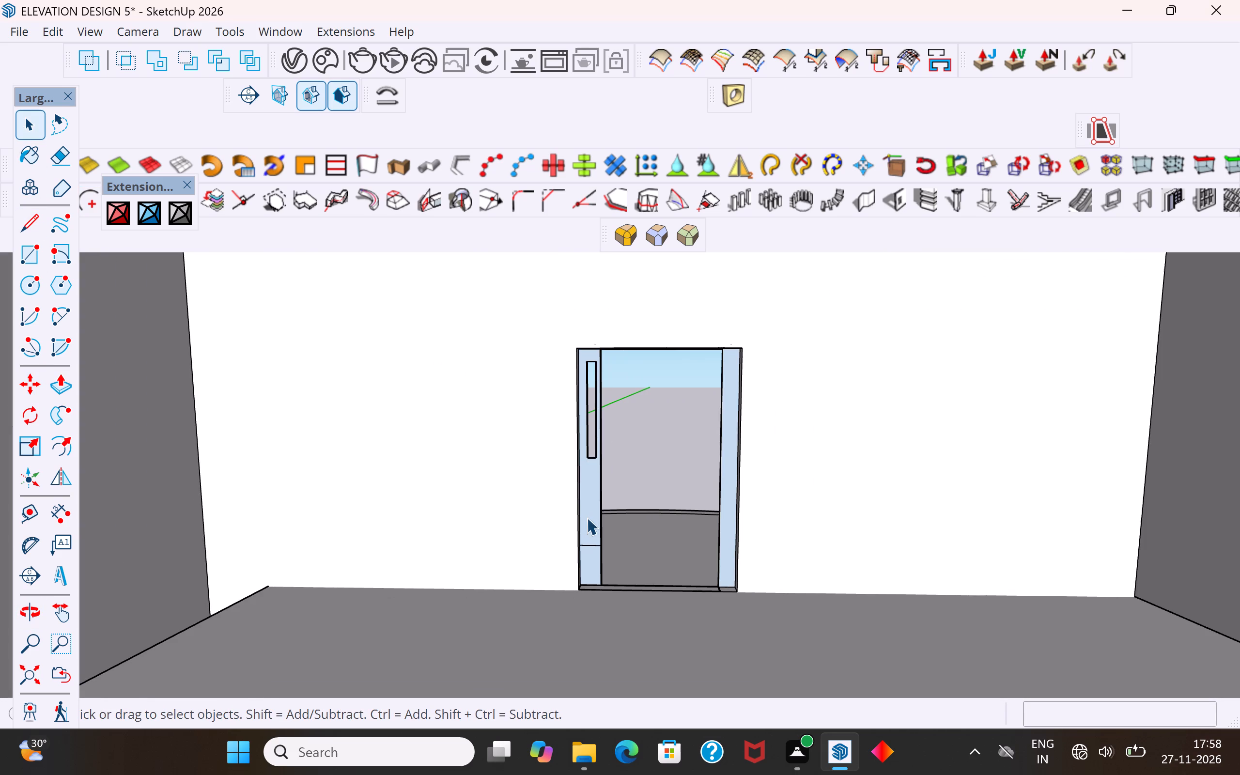
double_click(593, 477)
scroll(589, 462, up, 4)
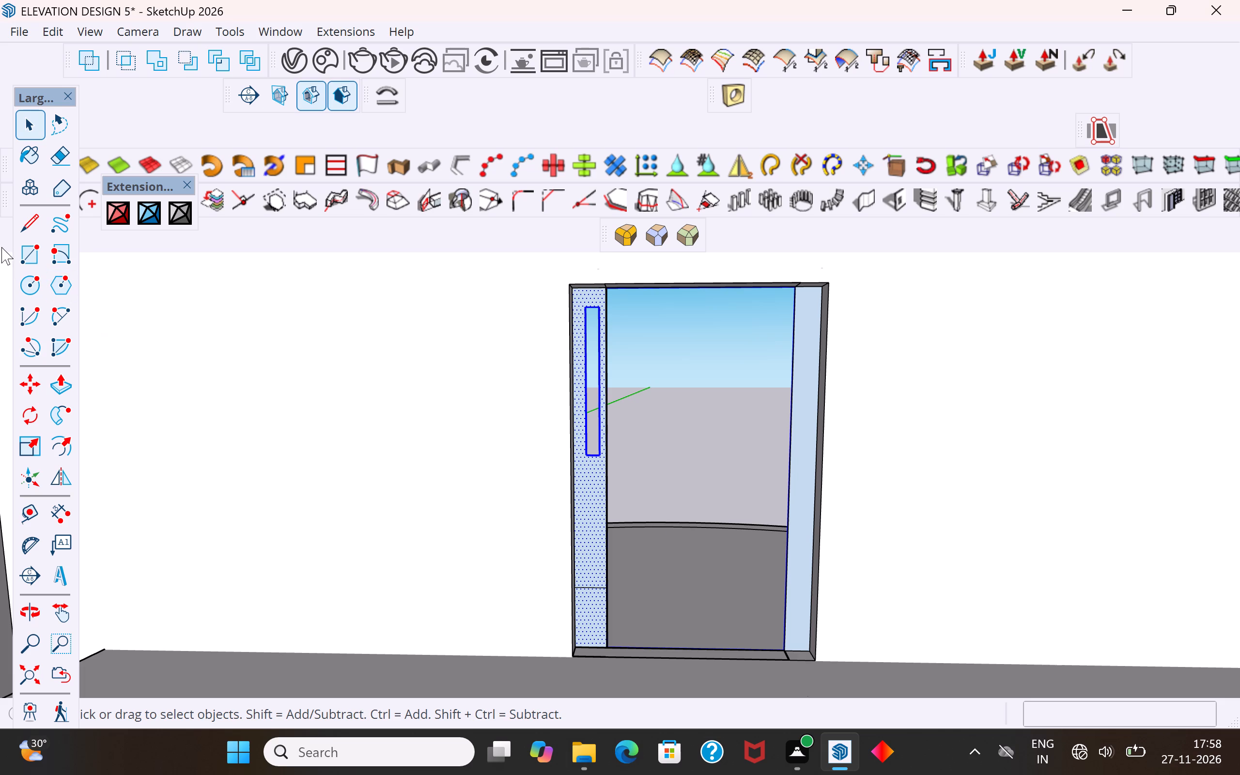
click(29, 248)
scroll(555, 325, up, 4)
scroll(574, 301, down, 1)
scroll(584, 299, up, 3)
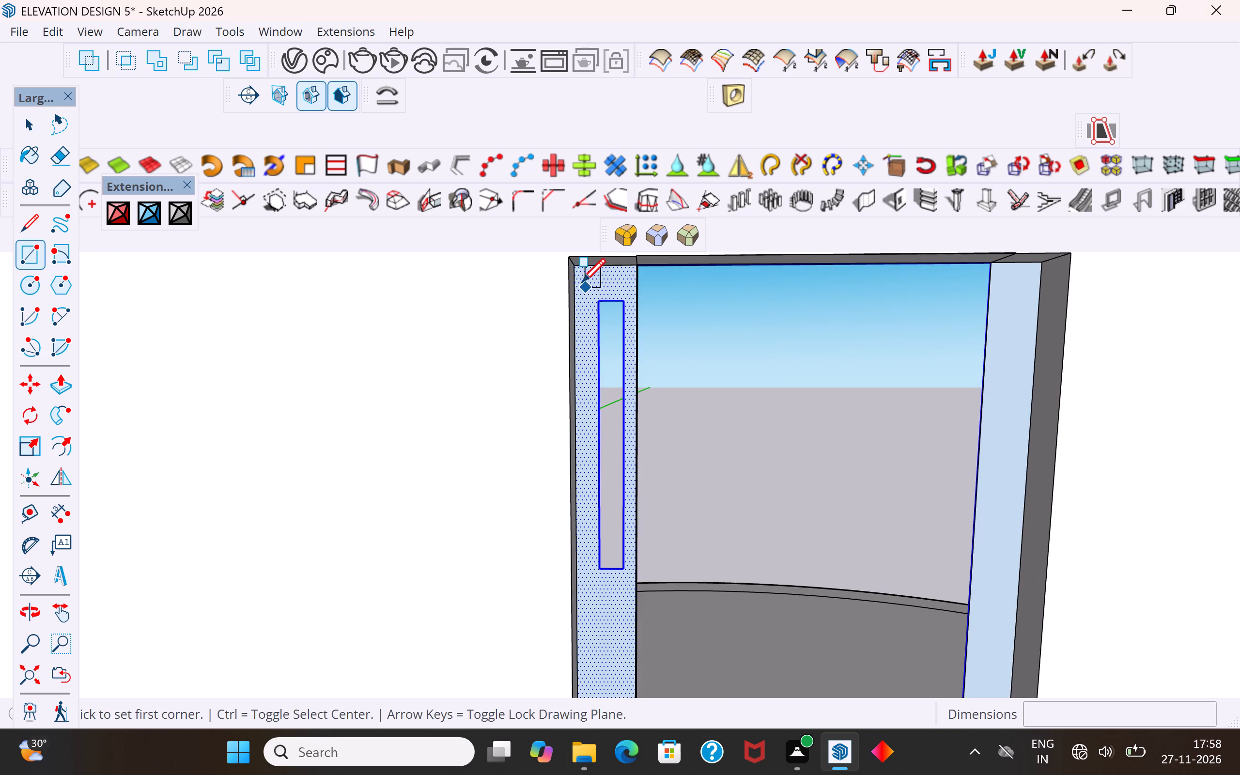
click(584, 277)
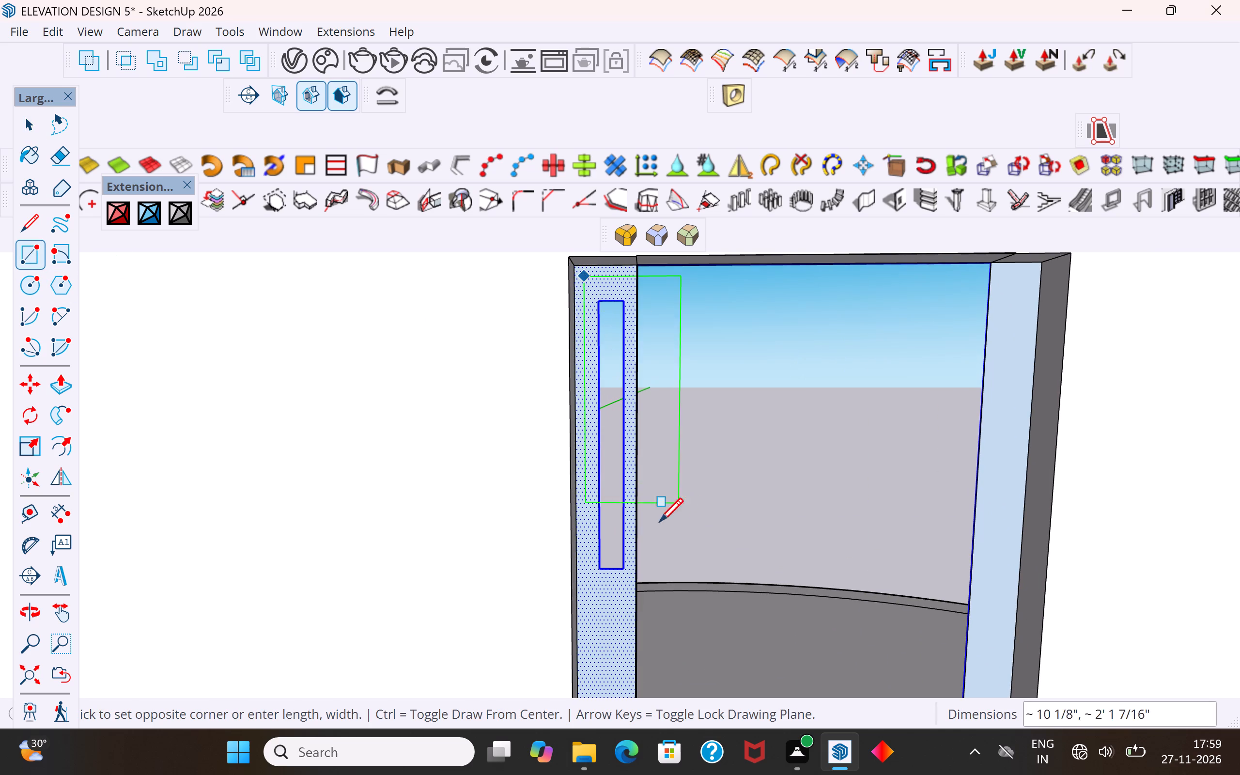
scroll(619, 500, down, 6)
scroll(618, 660, up, 5)
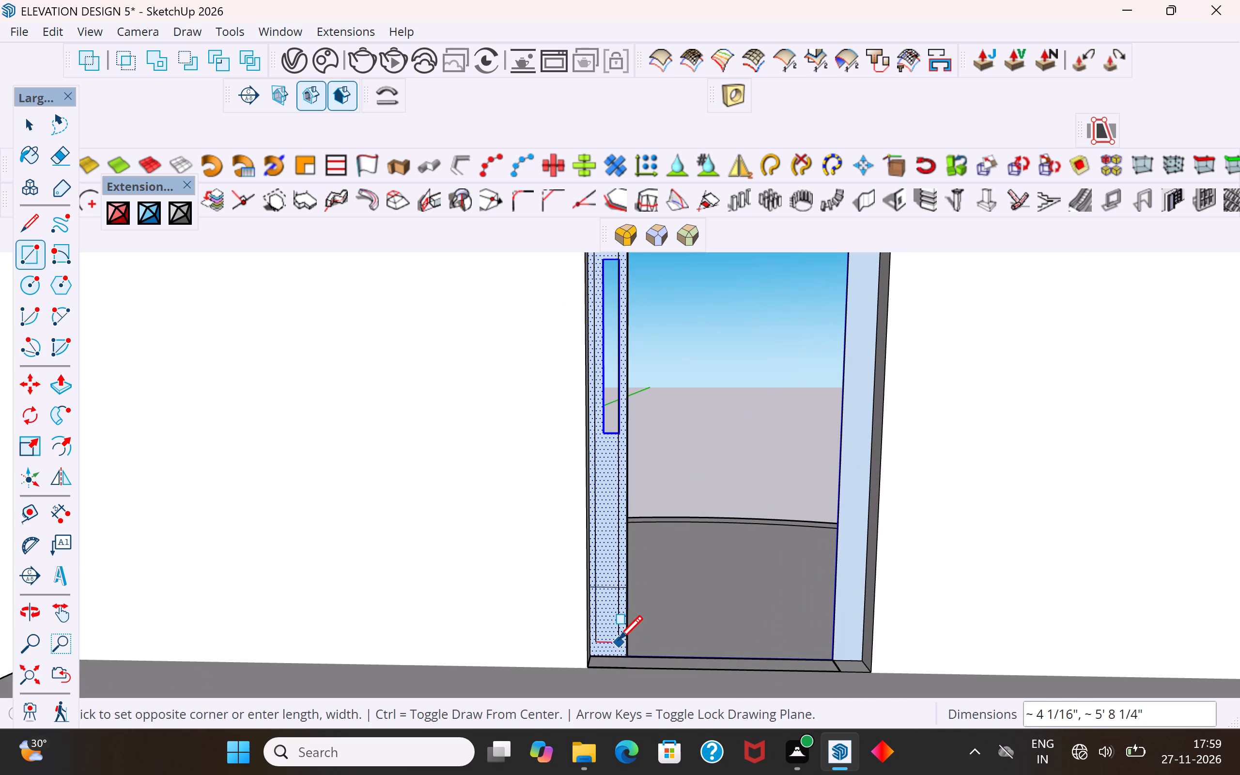
click(619, 640)
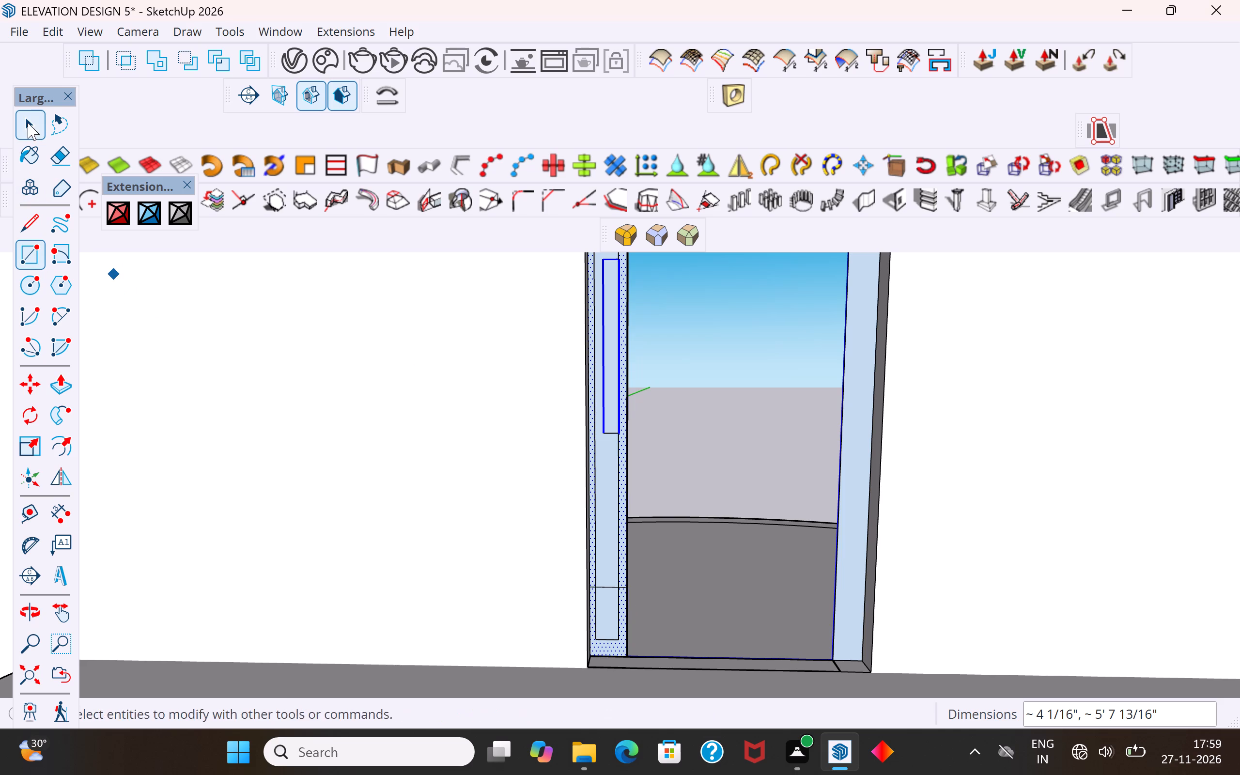
Delete the new rectangle's face around the slot and the horizontal edge crossing its lower part.
click(28, 123)
click(607, 593)
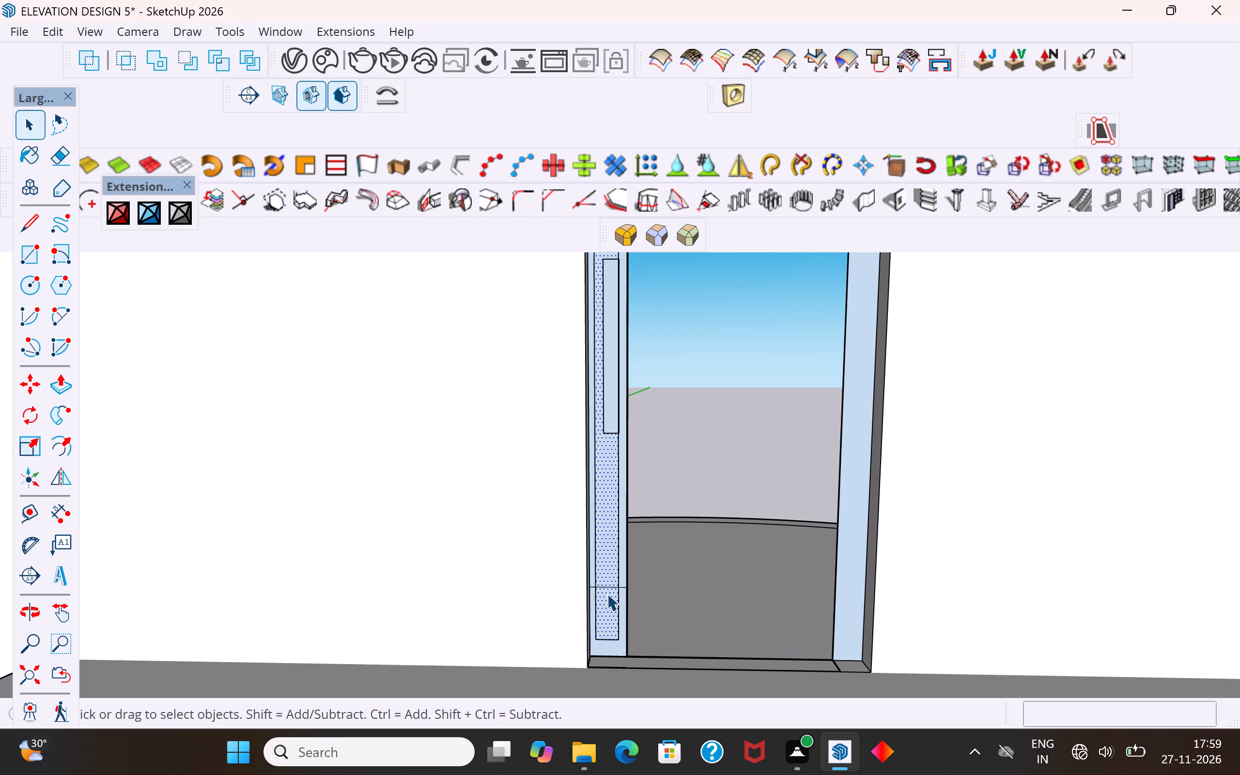
key(Delete)
click(607, 590)
key(Delete)
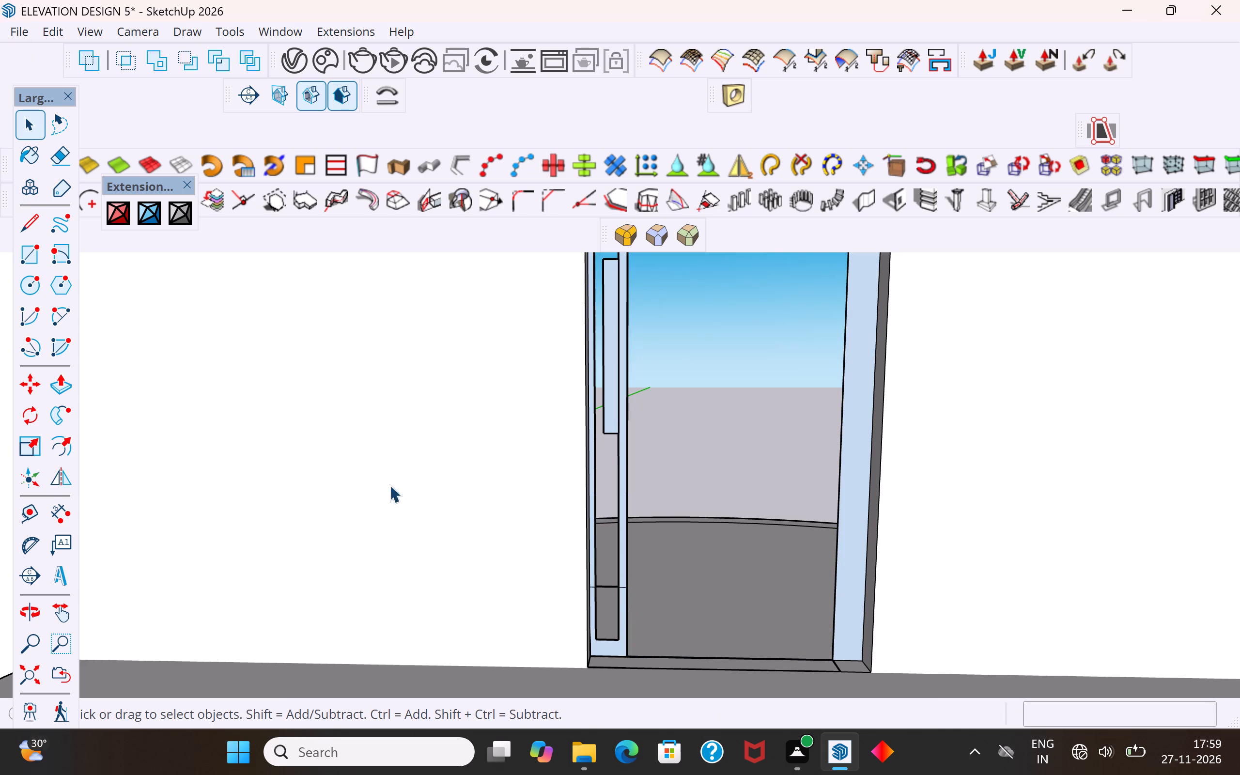
click(614, 586)
key(Delete)
Delete the old slot's face and its leftover edges inside the larger strip opening.
scroll(618, 607, up, 4)
click(608, 660)
scroll(611, 679, down, 6)
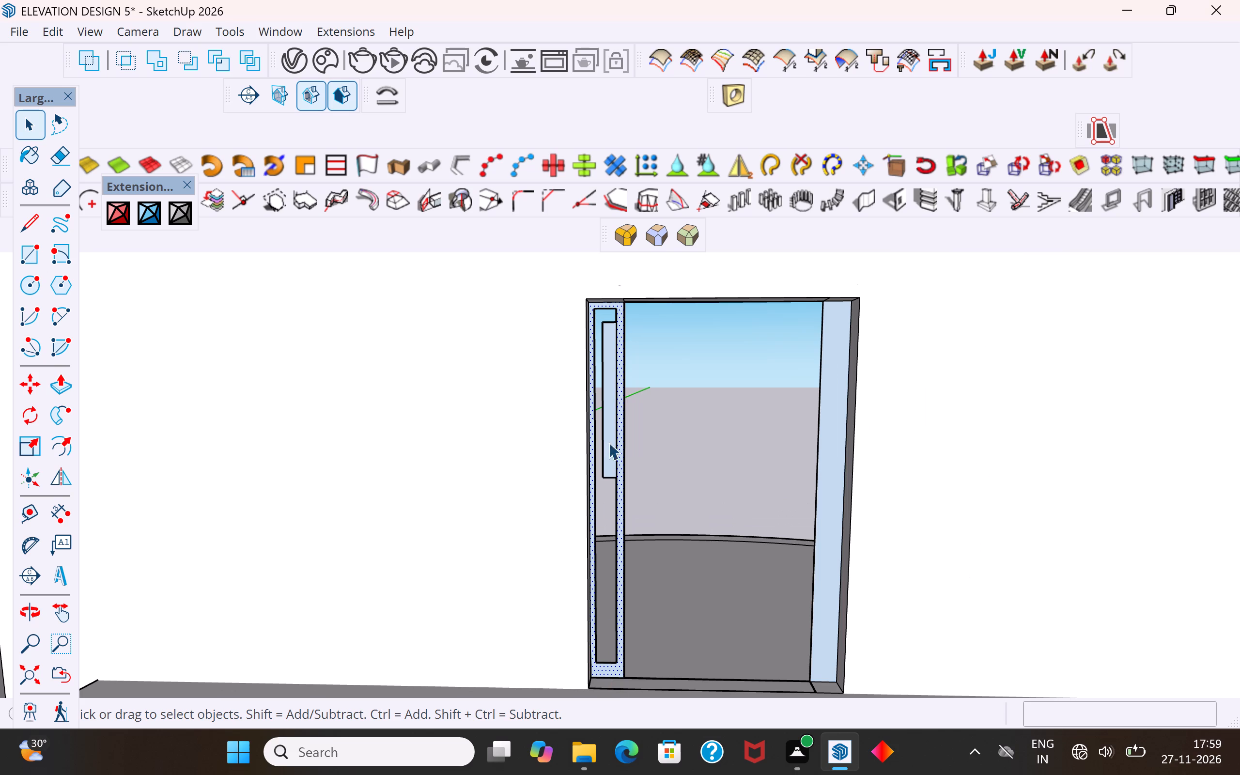
scroll(605, 374, up, 5)
click(608, 382)
key(Delete)
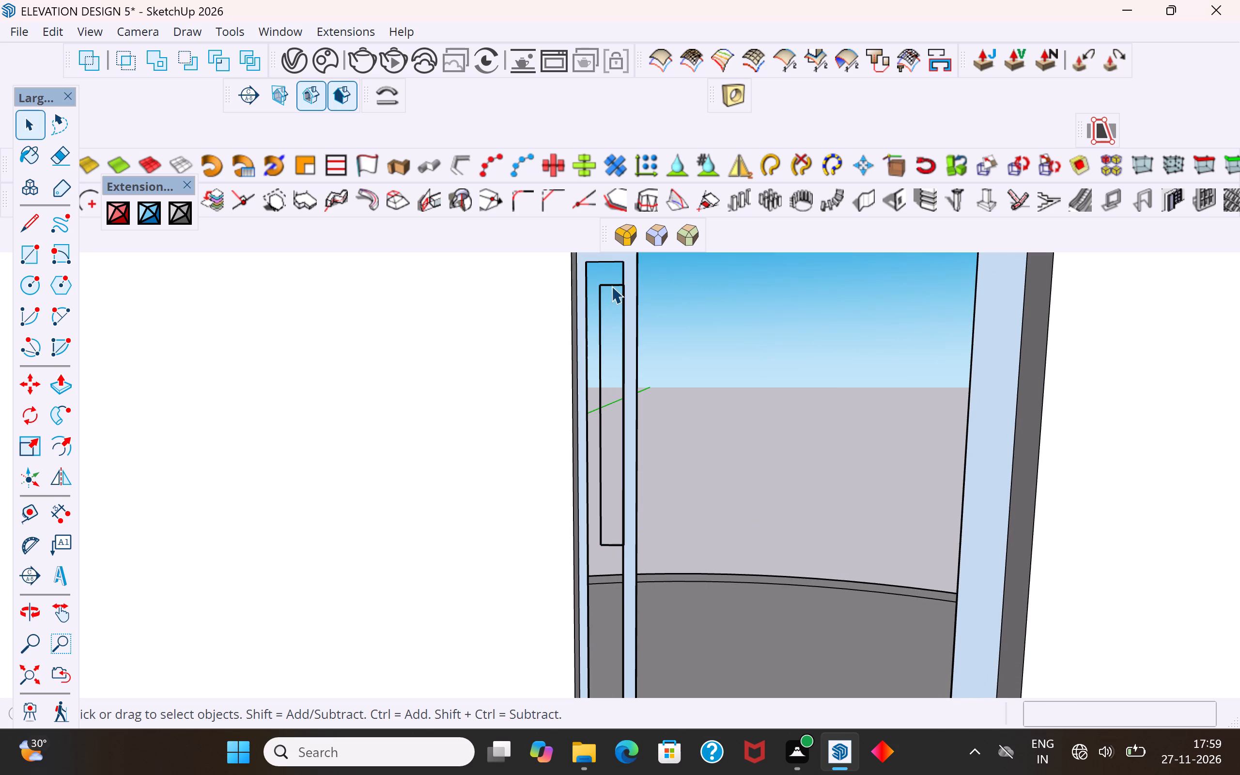
click(611, 286)
key(Delete)
drag(613, 276, 592, 402)
key(Delete)
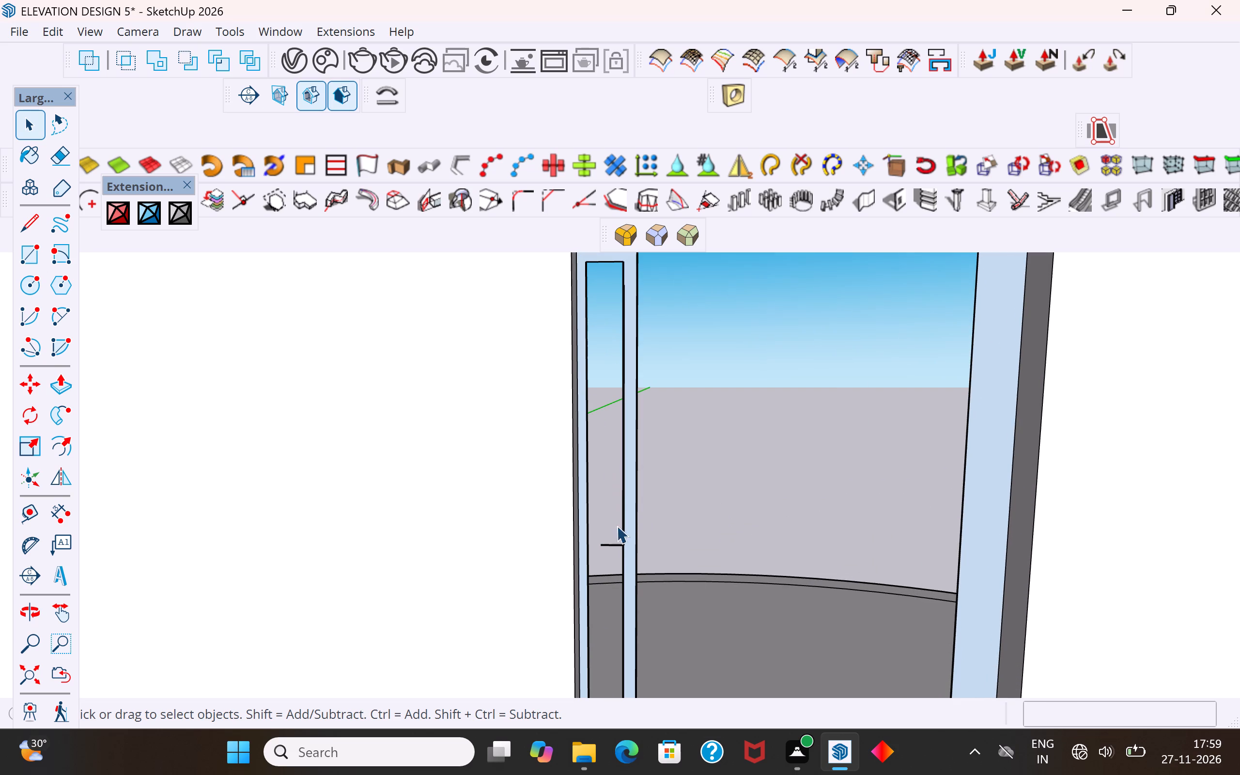
drag(614, 528, 602, 558)
key(Delete)
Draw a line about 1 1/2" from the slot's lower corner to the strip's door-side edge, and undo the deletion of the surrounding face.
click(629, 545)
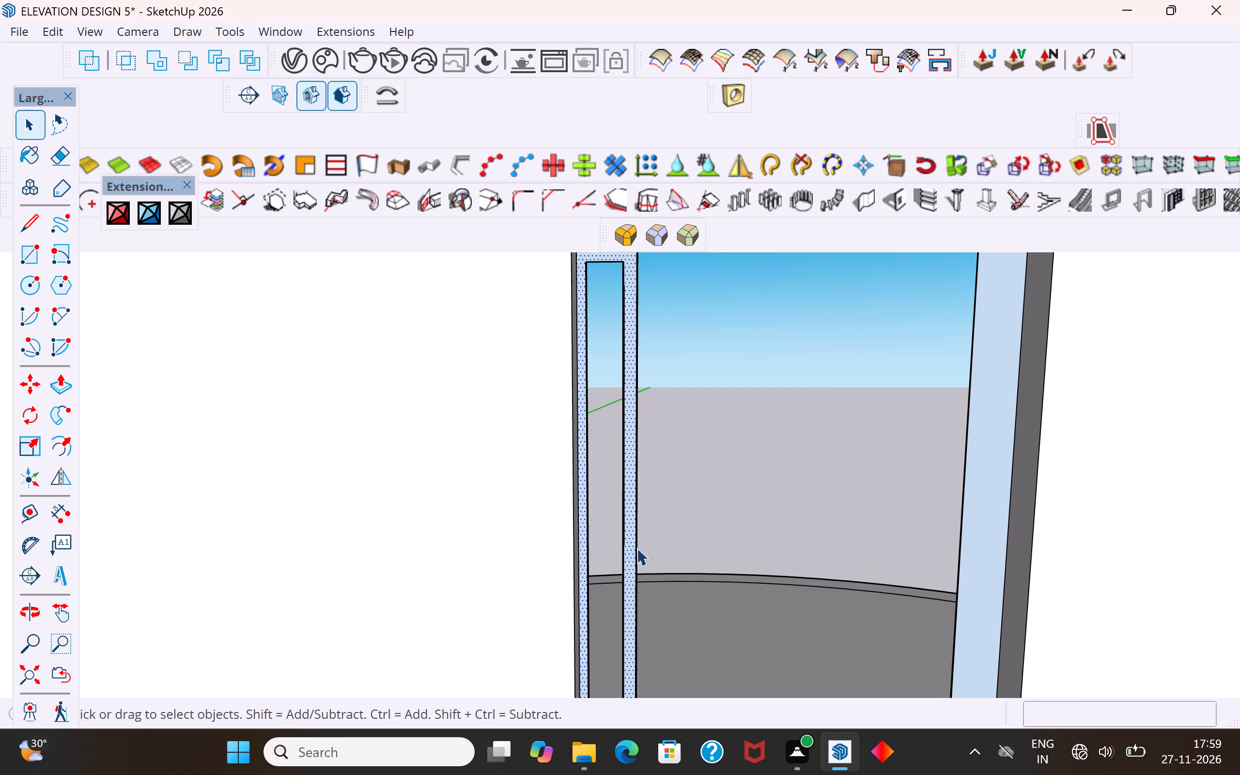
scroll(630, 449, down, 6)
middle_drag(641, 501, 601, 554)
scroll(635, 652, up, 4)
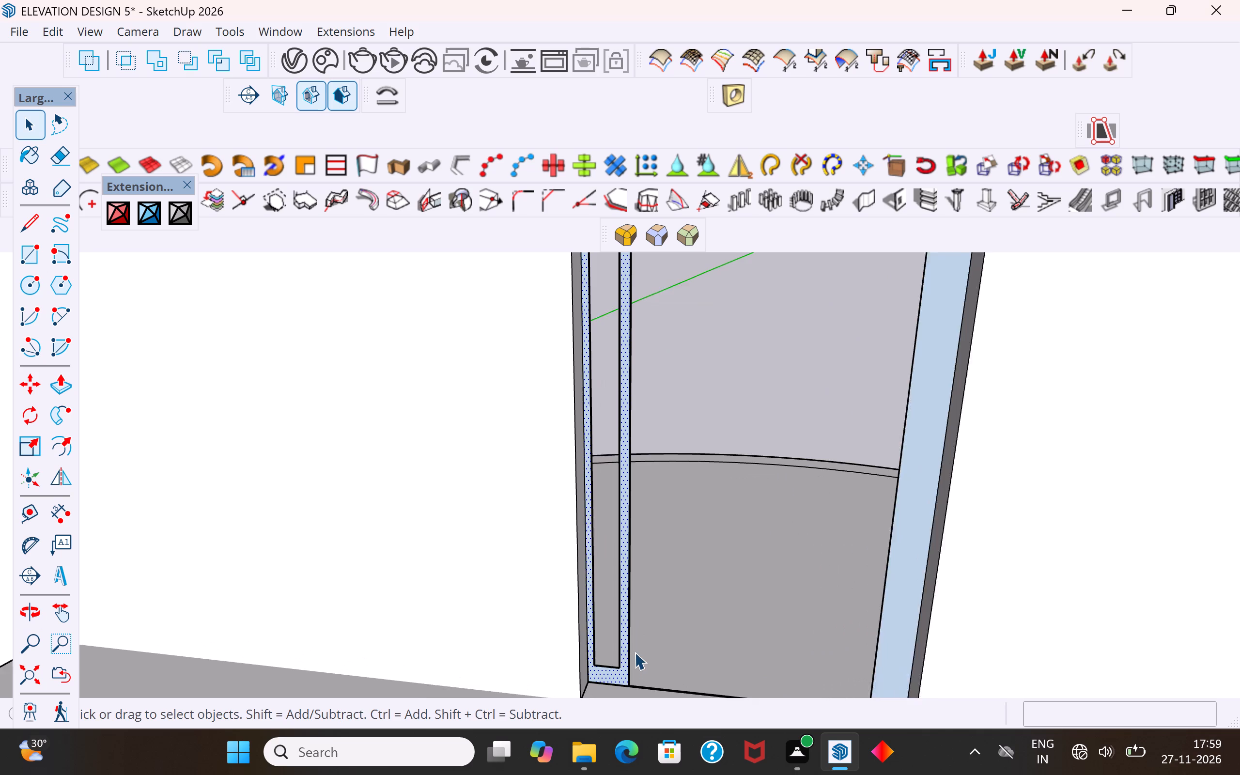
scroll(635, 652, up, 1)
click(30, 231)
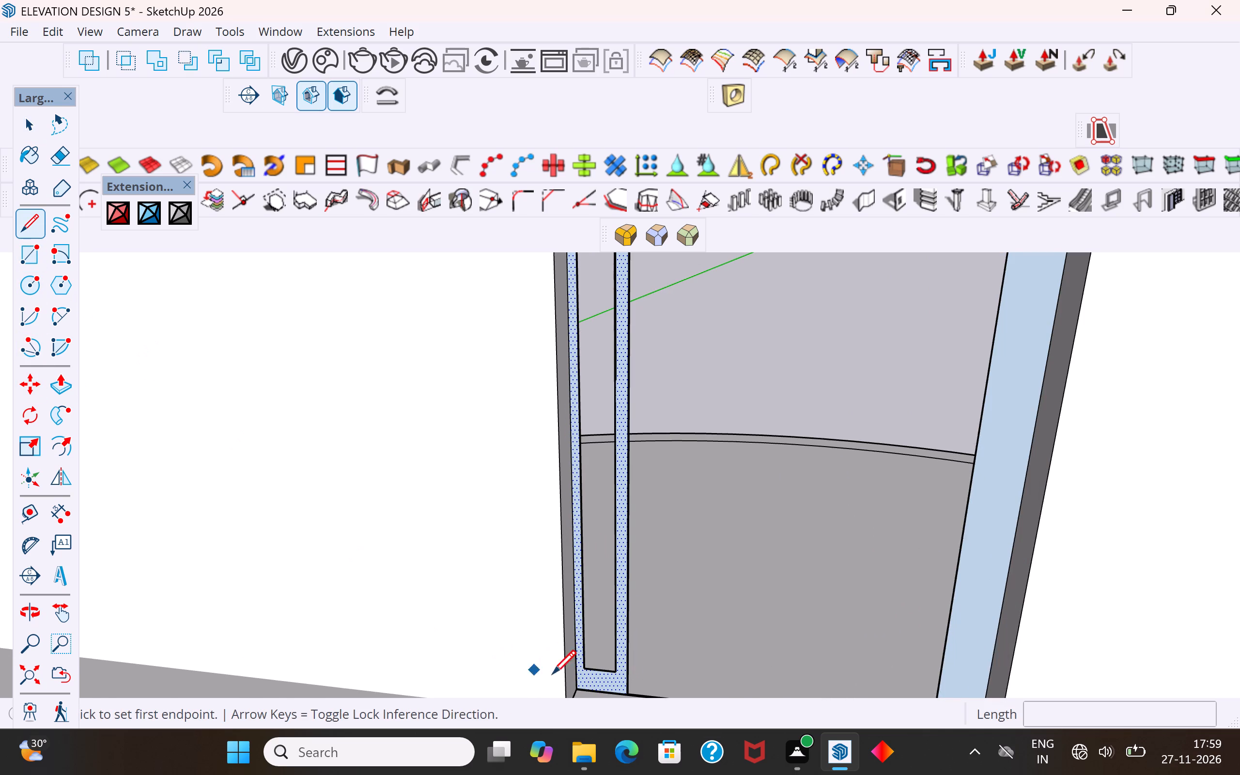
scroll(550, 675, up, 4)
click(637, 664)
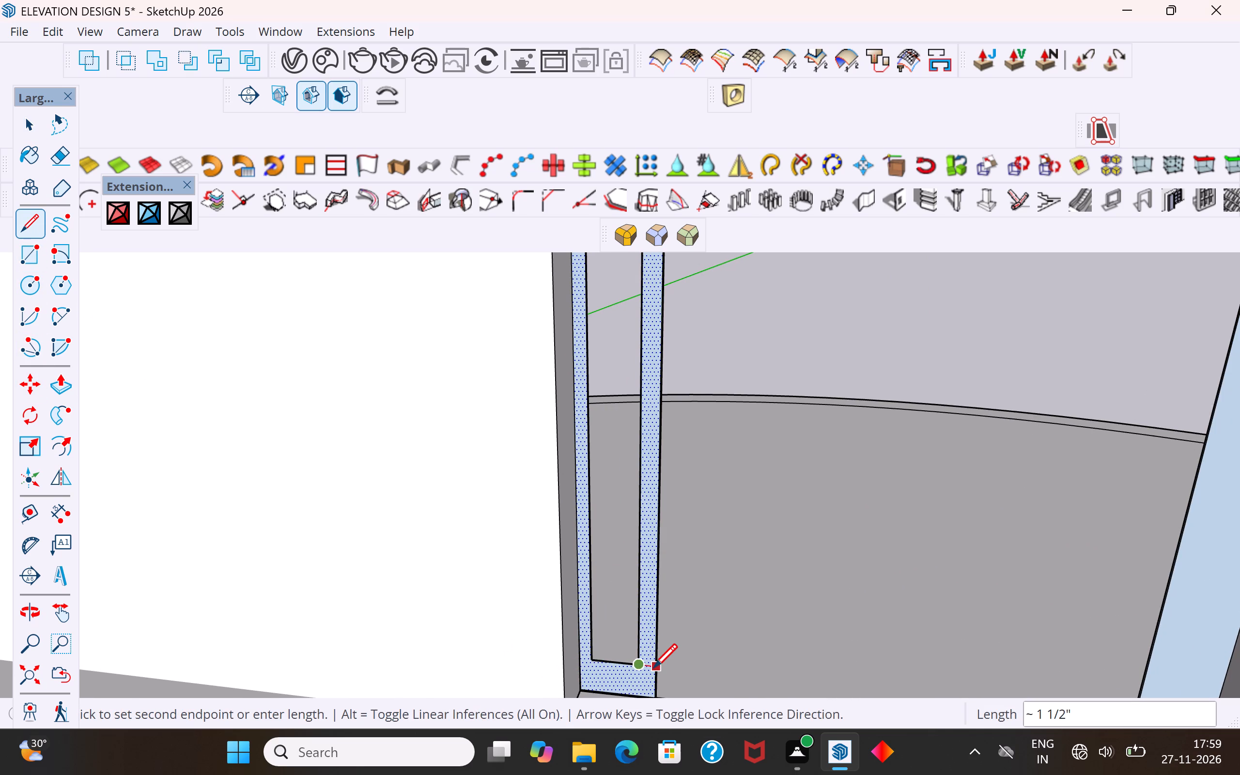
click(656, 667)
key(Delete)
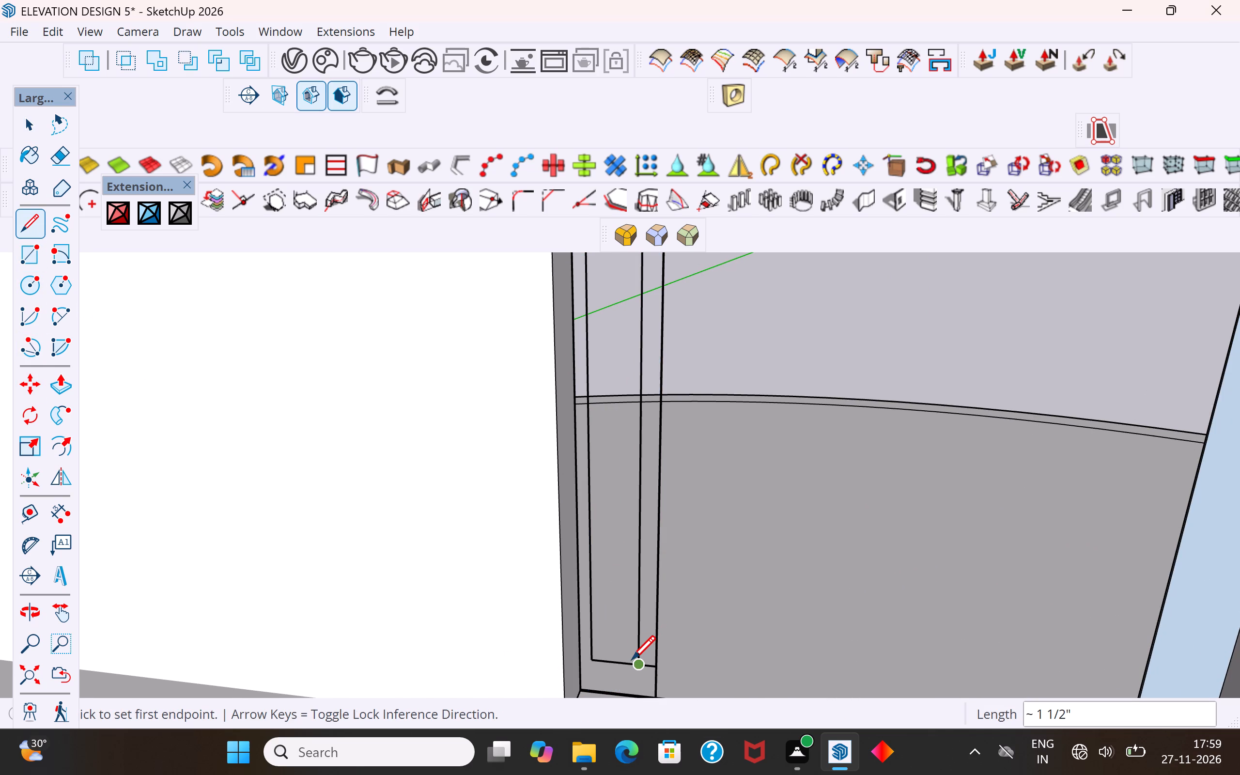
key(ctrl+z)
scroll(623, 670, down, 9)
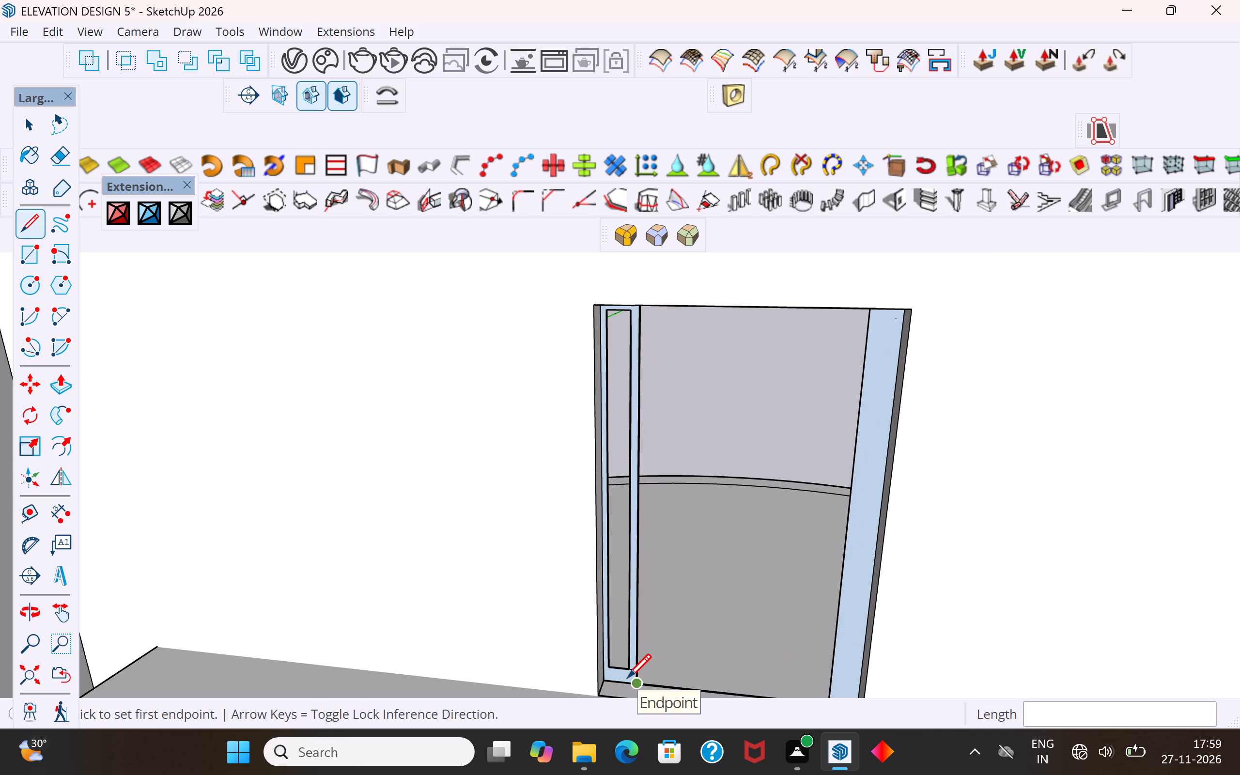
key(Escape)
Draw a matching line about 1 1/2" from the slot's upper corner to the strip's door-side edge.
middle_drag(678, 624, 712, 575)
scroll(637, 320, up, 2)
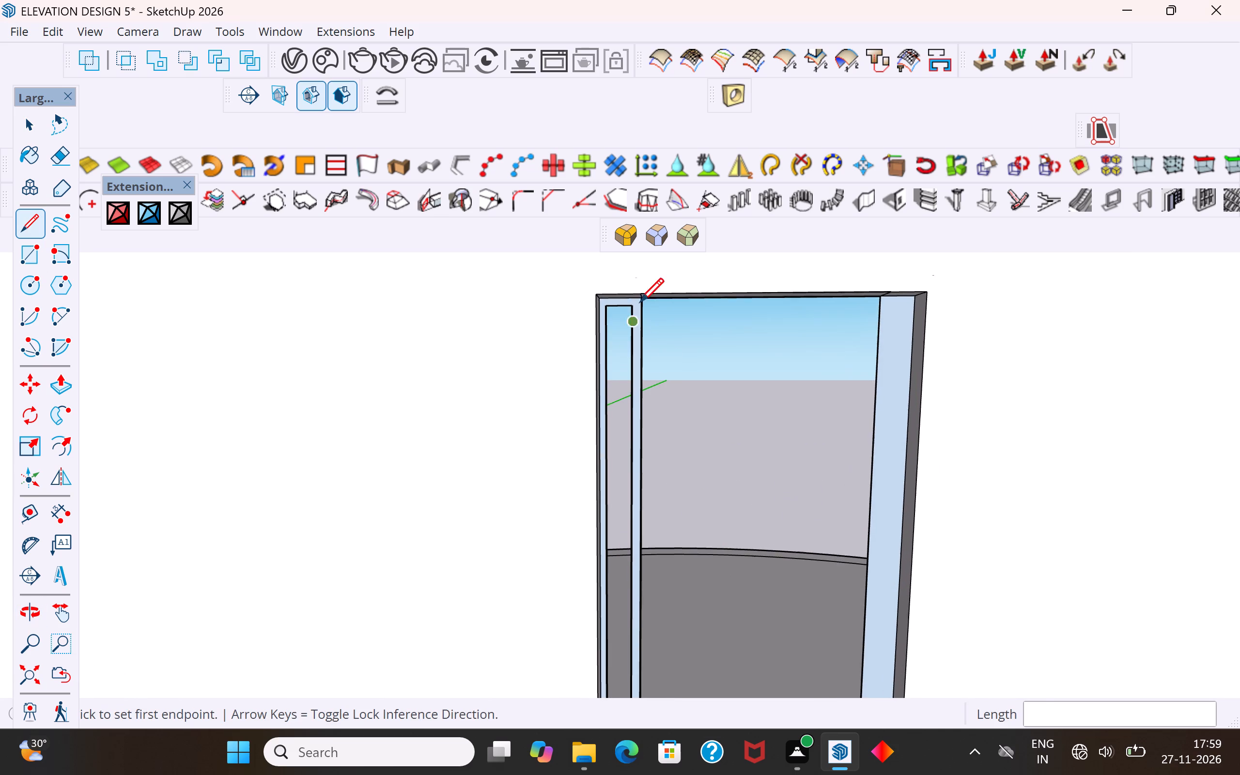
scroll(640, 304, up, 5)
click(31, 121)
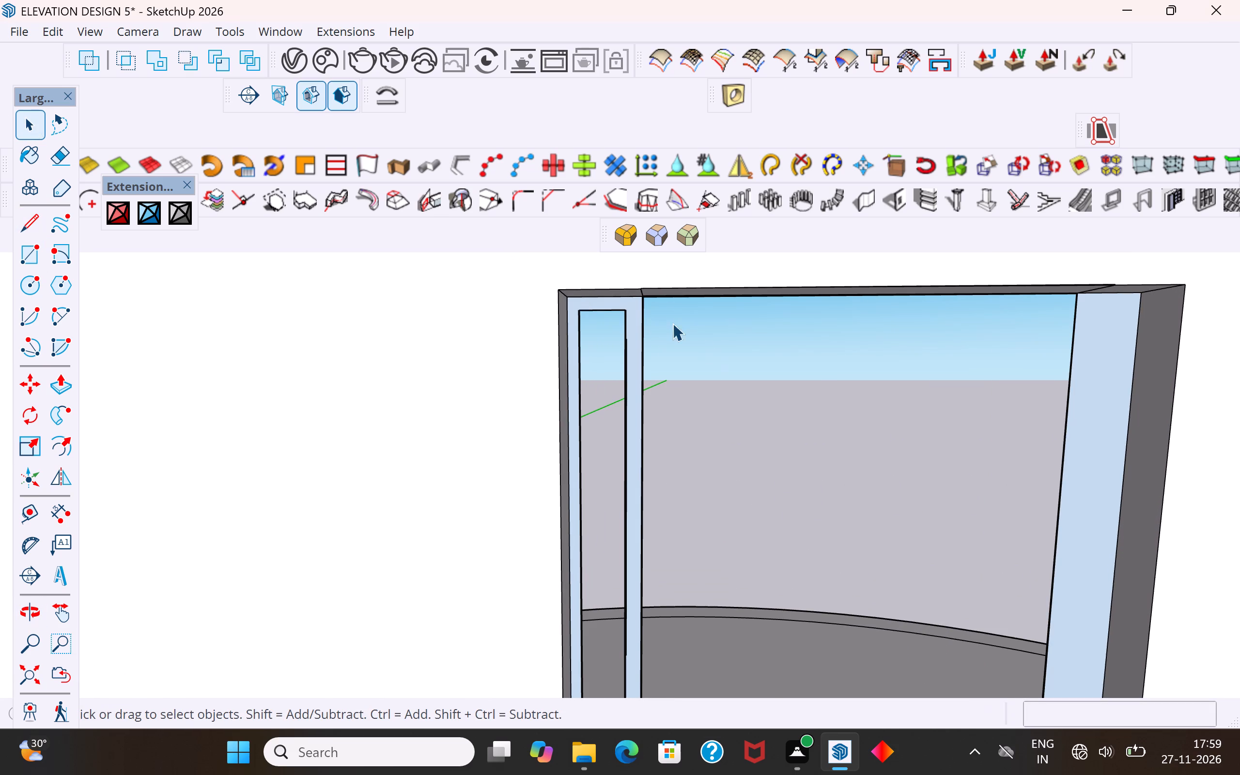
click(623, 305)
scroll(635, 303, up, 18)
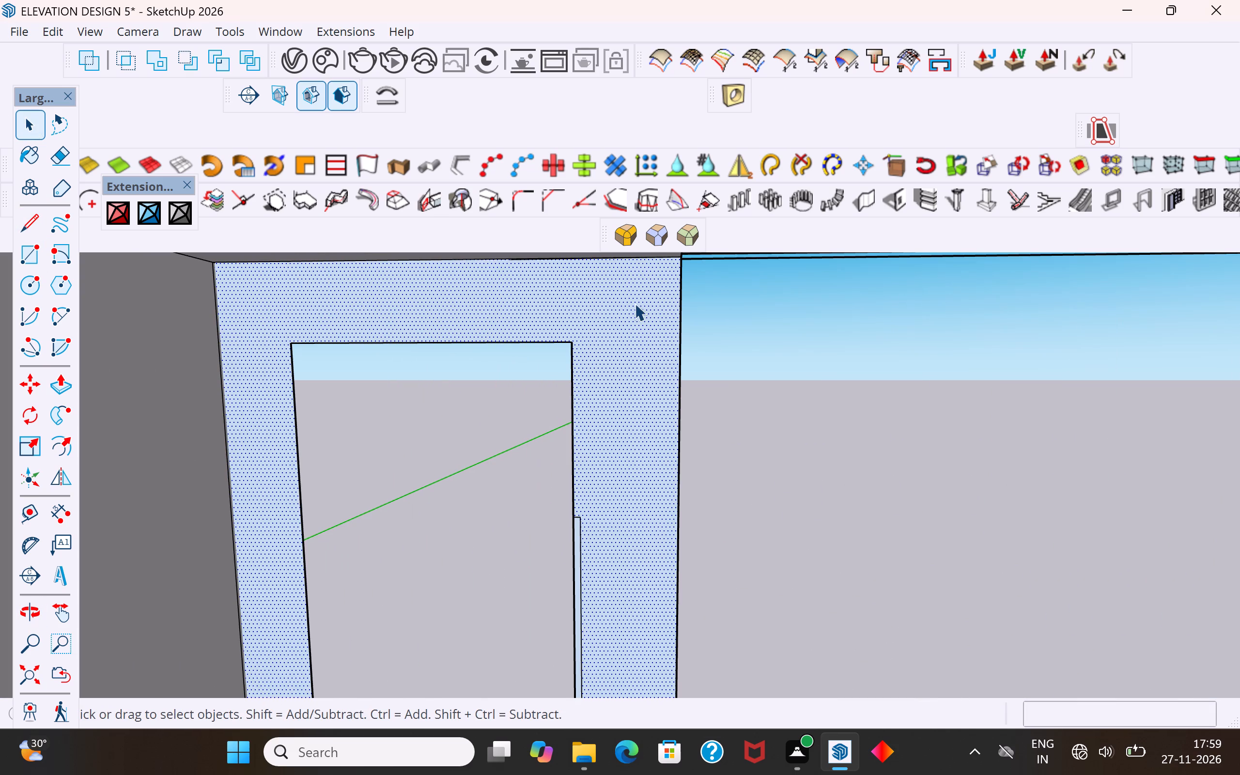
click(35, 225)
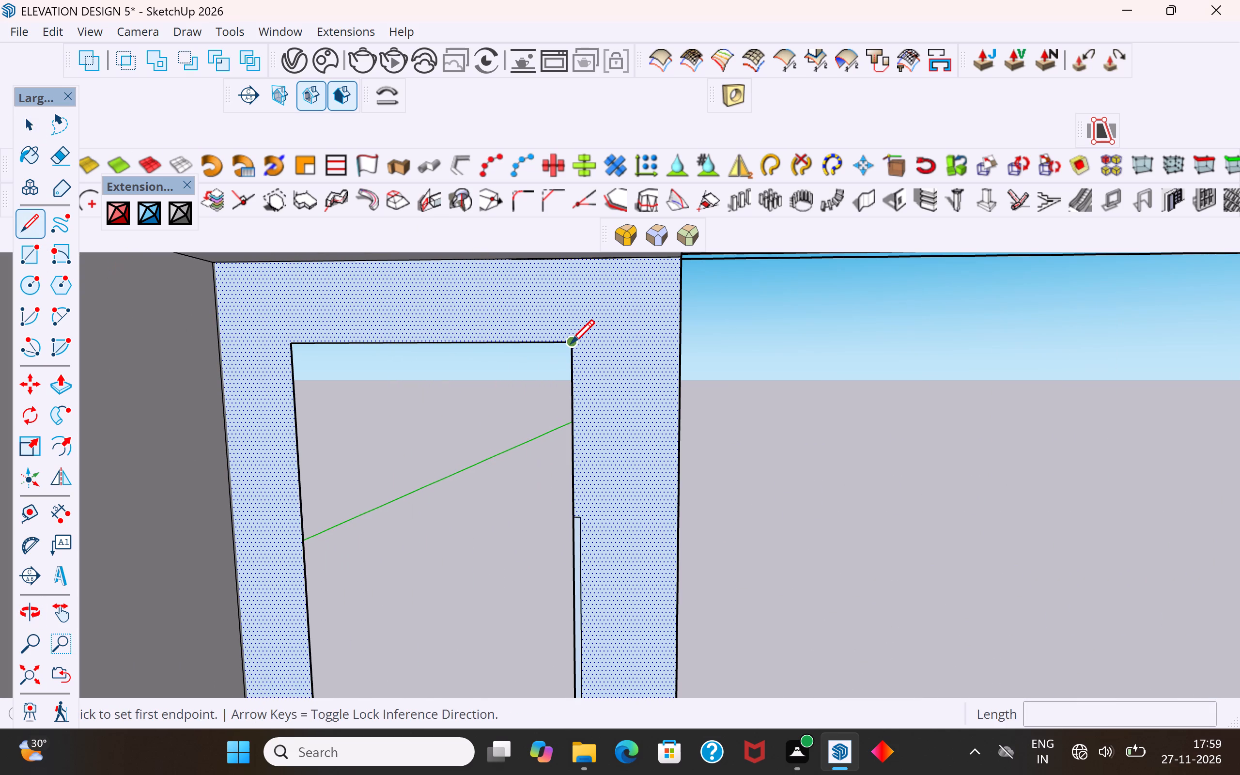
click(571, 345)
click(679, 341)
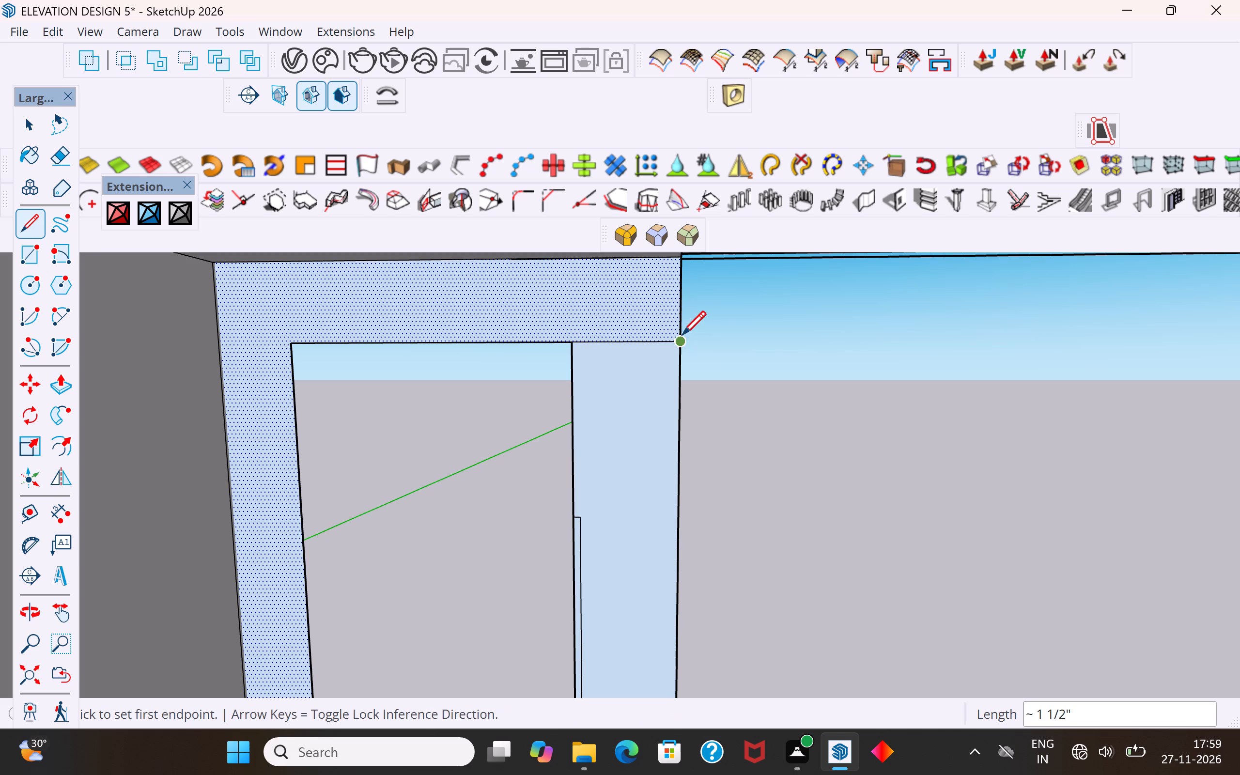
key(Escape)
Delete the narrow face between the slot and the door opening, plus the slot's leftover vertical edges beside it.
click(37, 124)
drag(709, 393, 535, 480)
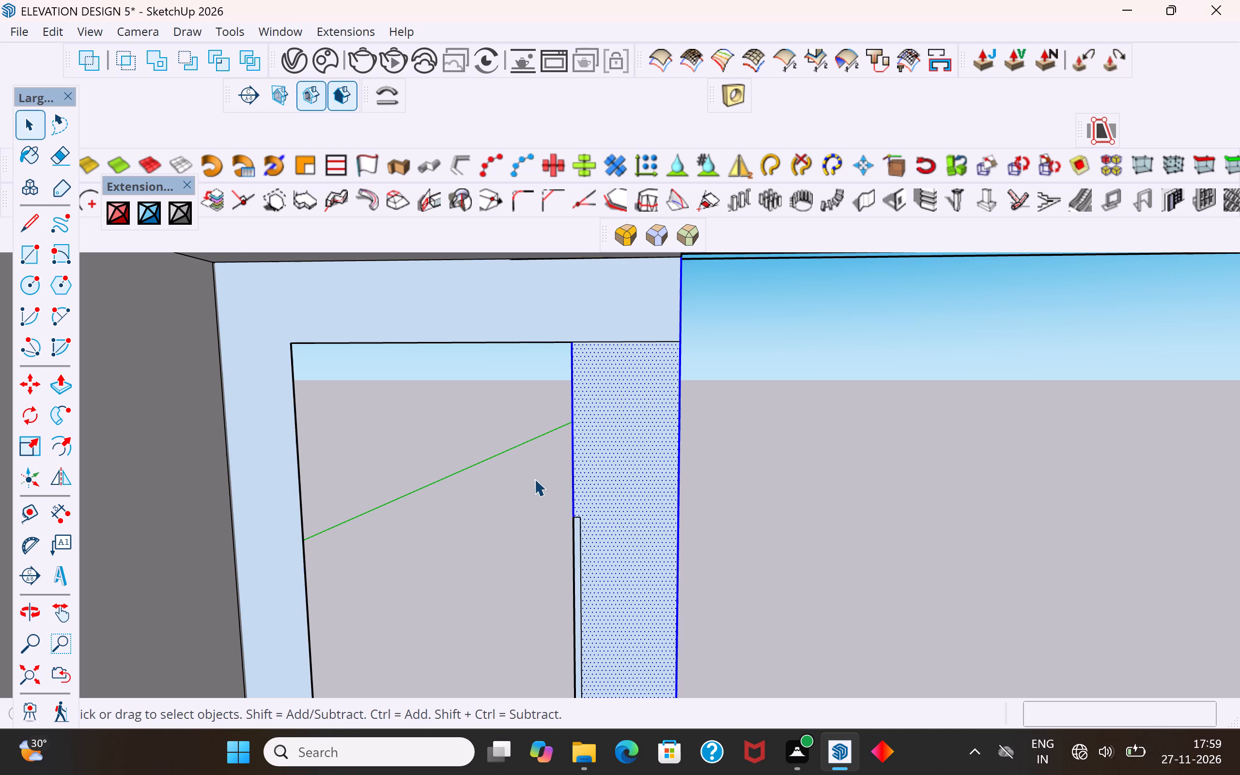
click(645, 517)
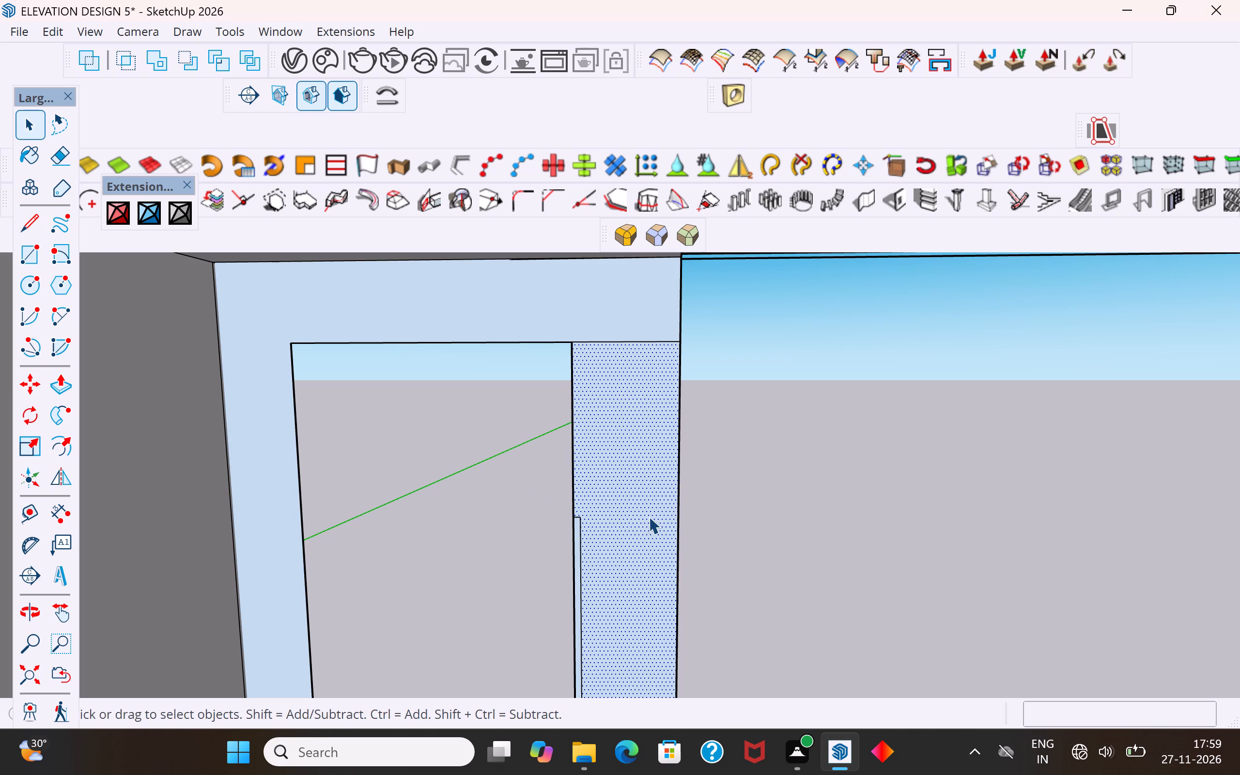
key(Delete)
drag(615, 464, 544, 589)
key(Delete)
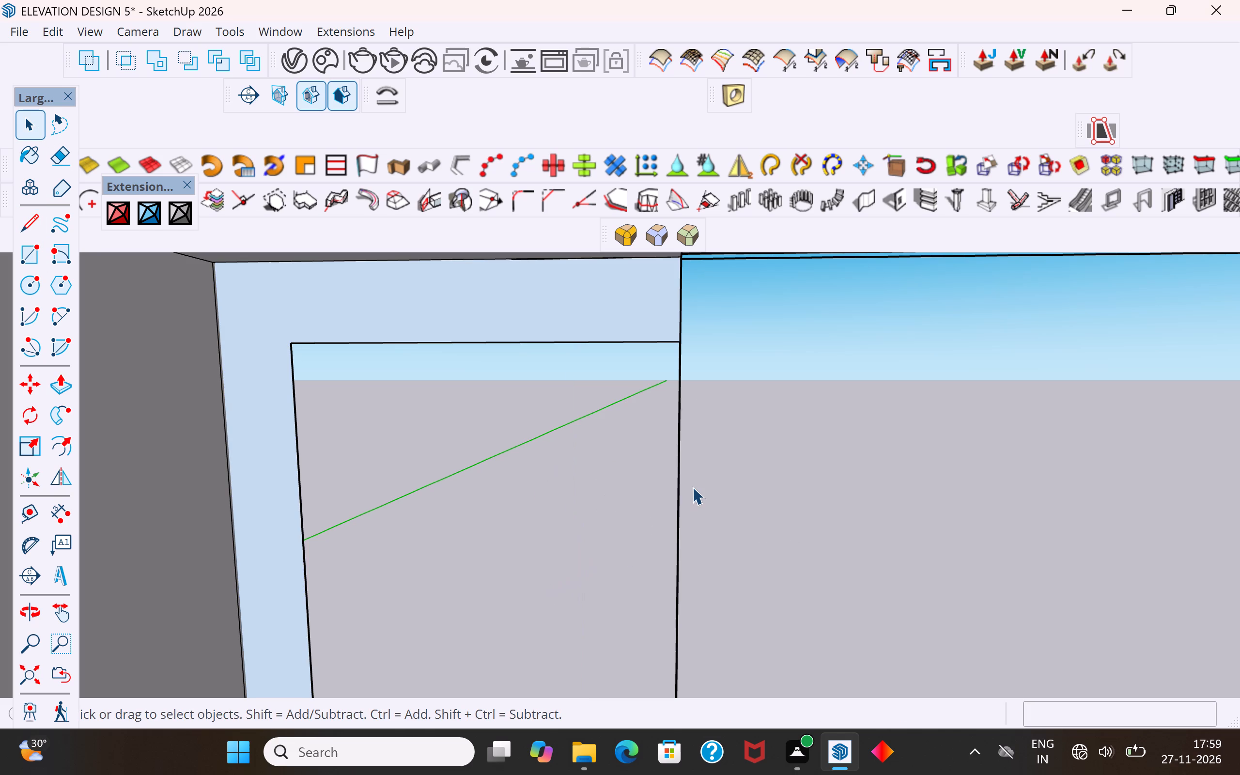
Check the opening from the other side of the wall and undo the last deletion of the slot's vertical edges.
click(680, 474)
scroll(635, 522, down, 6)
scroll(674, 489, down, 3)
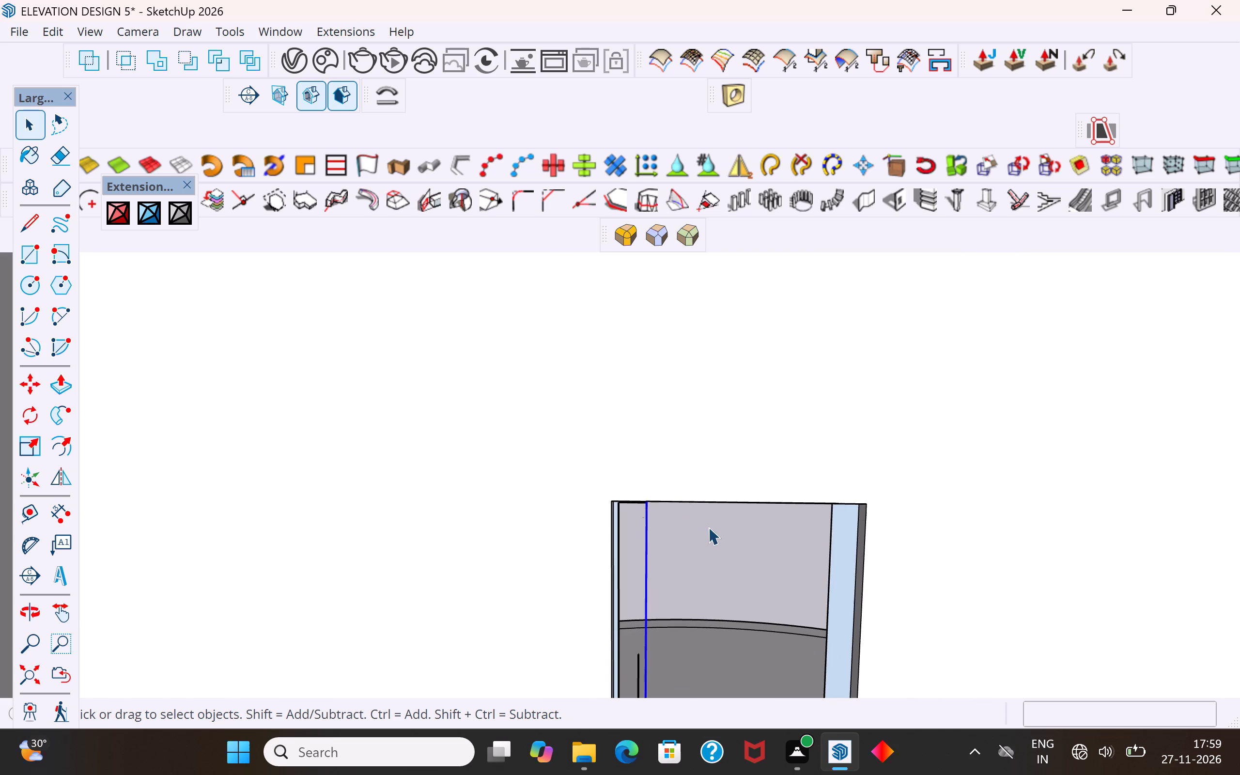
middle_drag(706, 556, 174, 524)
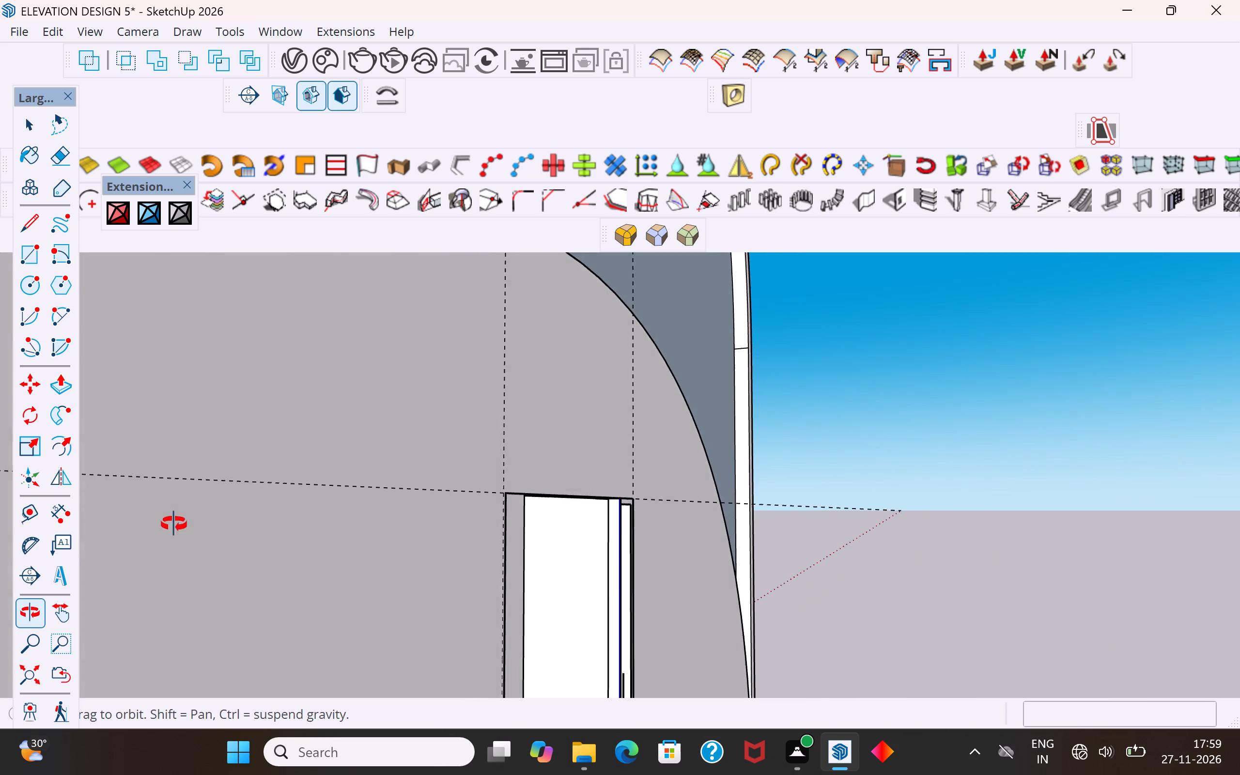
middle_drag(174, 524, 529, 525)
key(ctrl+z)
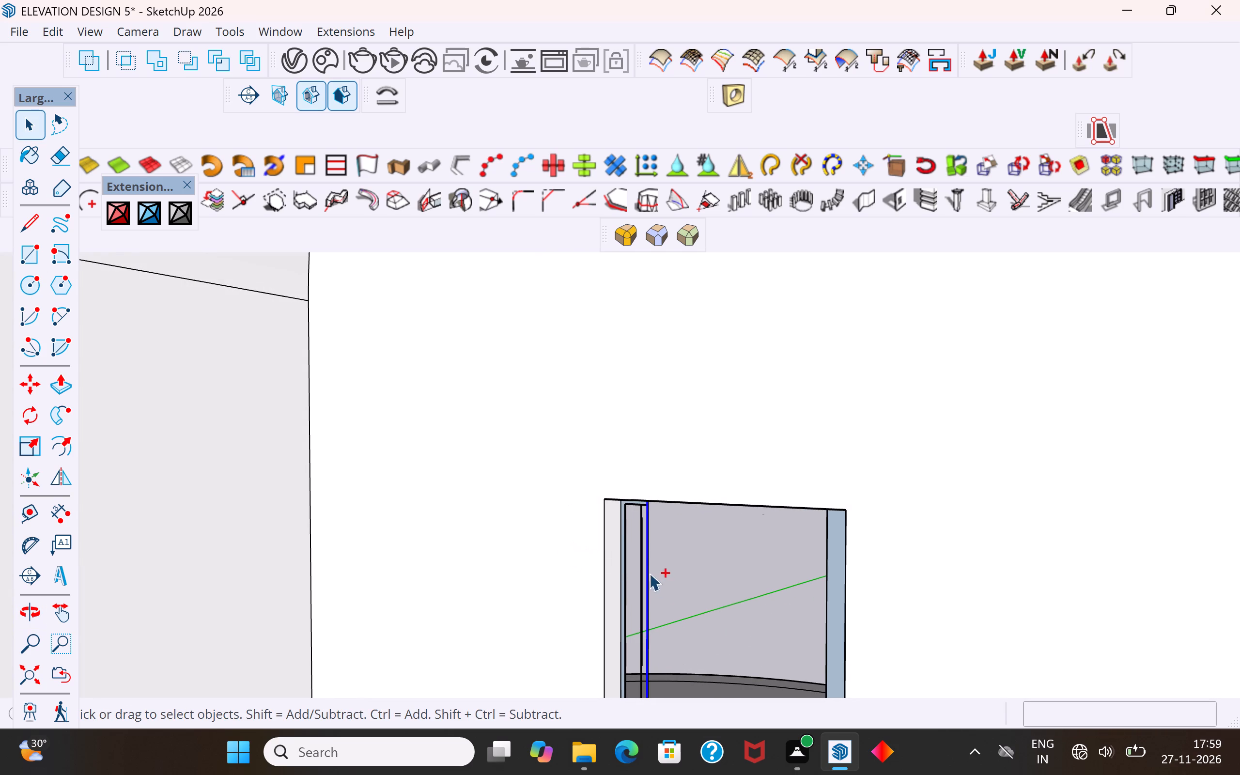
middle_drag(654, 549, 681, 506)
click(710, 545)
Examine the slotted strip's top, base and edges from both sides of the arched wall.
scroll(609, 447, up, 13)
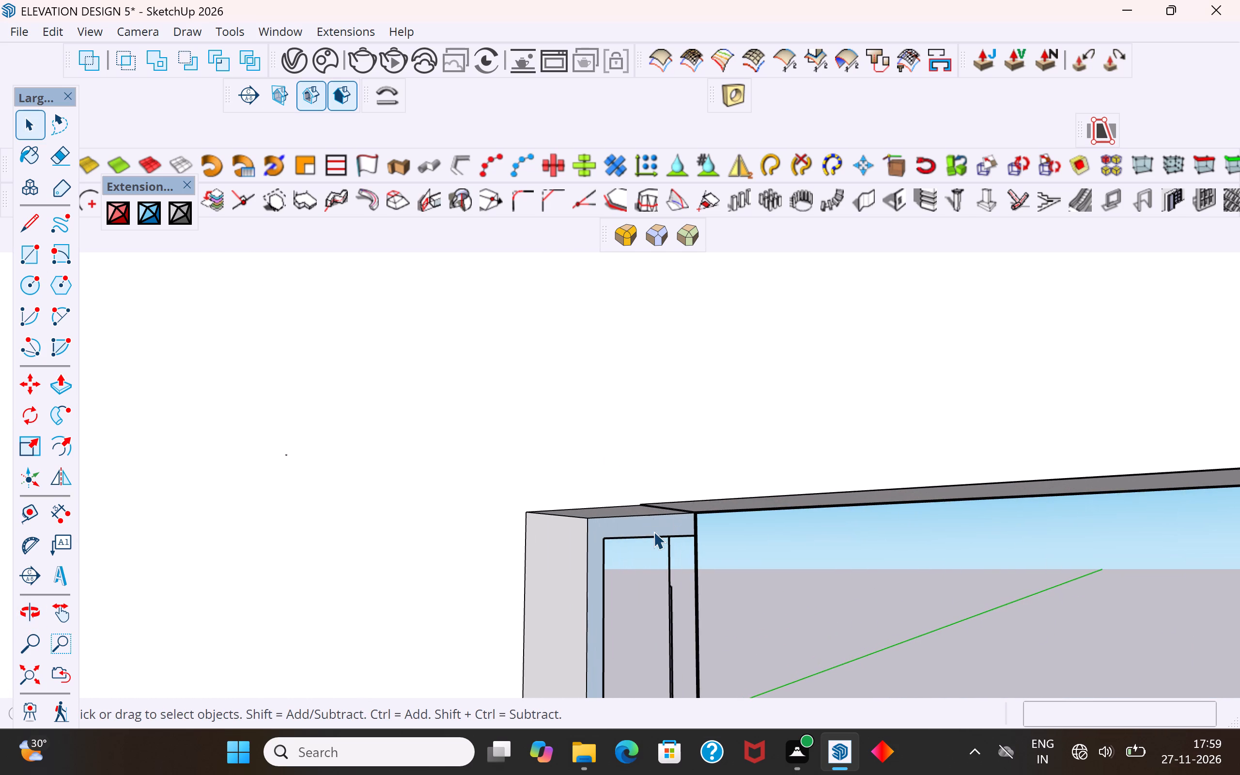
click(652, 530)
middle_drag(659, 533, 736, 489)
scroll(630, 529, up, 4)
middle_drag(634, 529, 668, 554)
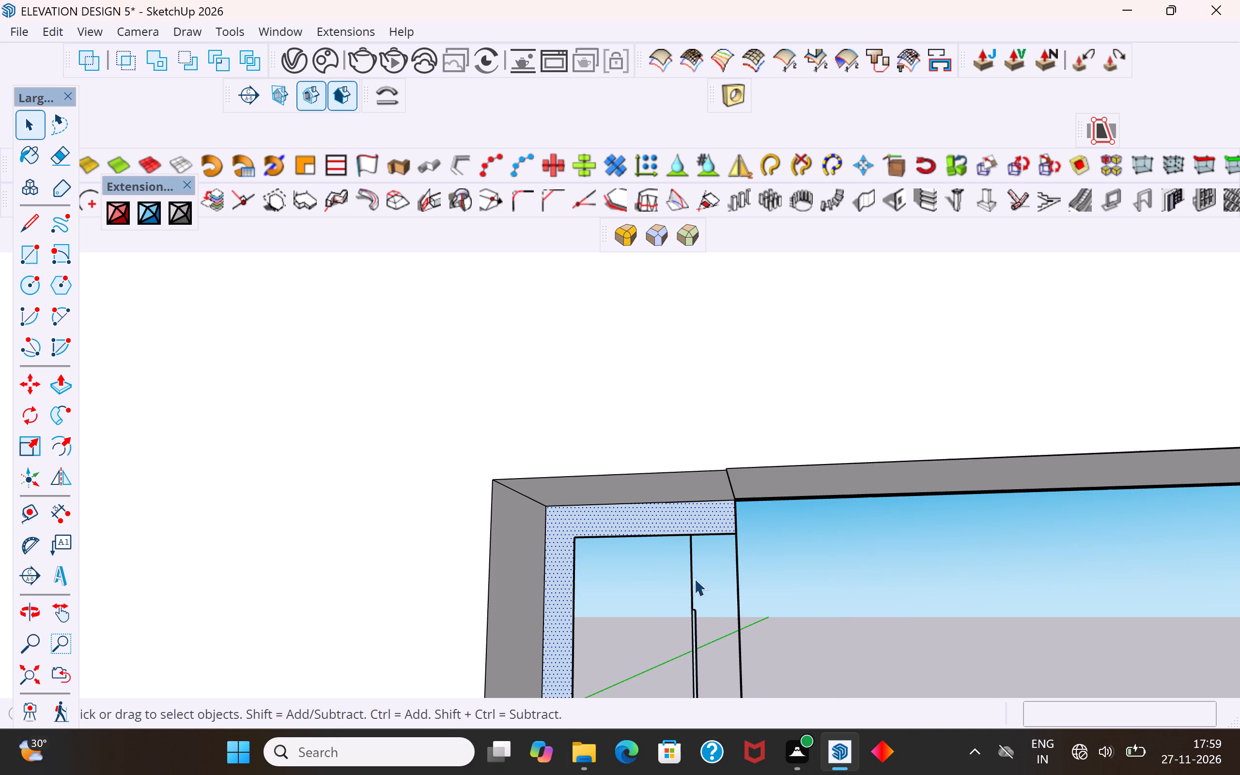
click(691, 571)
middle_drag(838, 622, 569, 641)
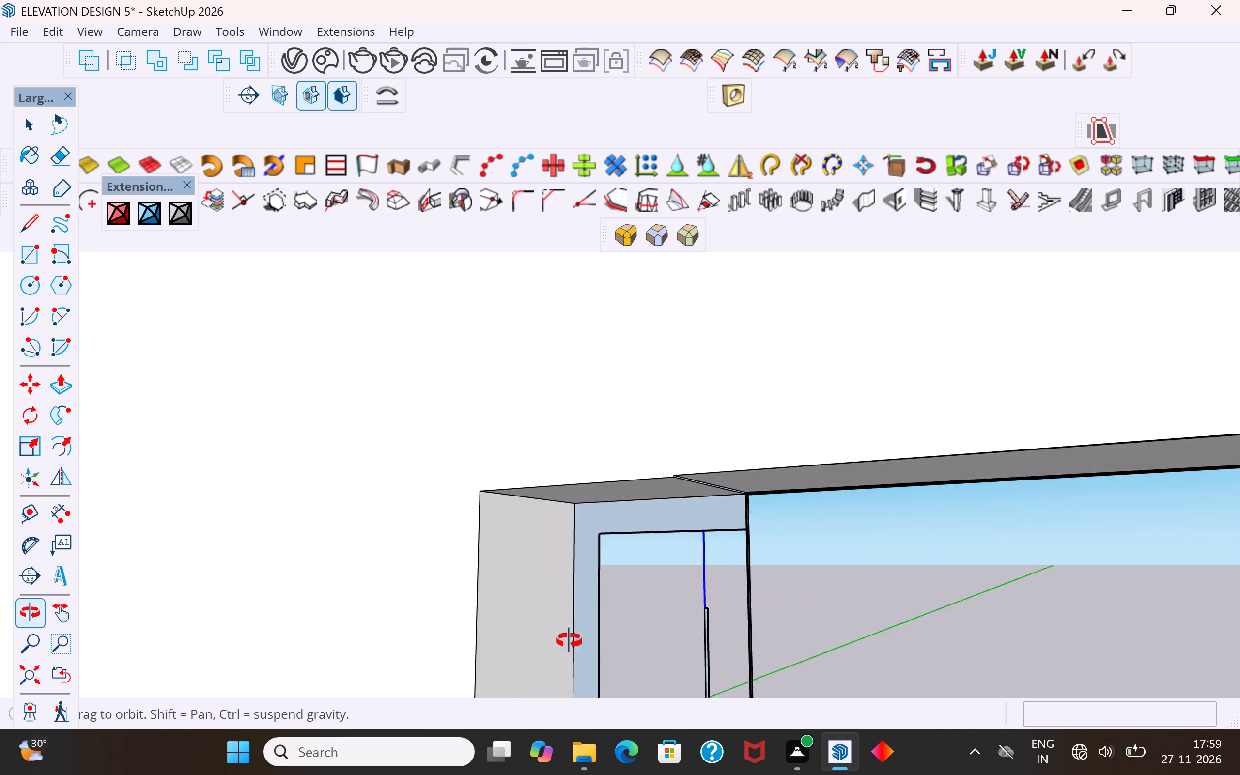
middle_drag(569, 641, 63, 661)
scroll(642, 415, down, 11)
scroll(658, 370, down, 5)
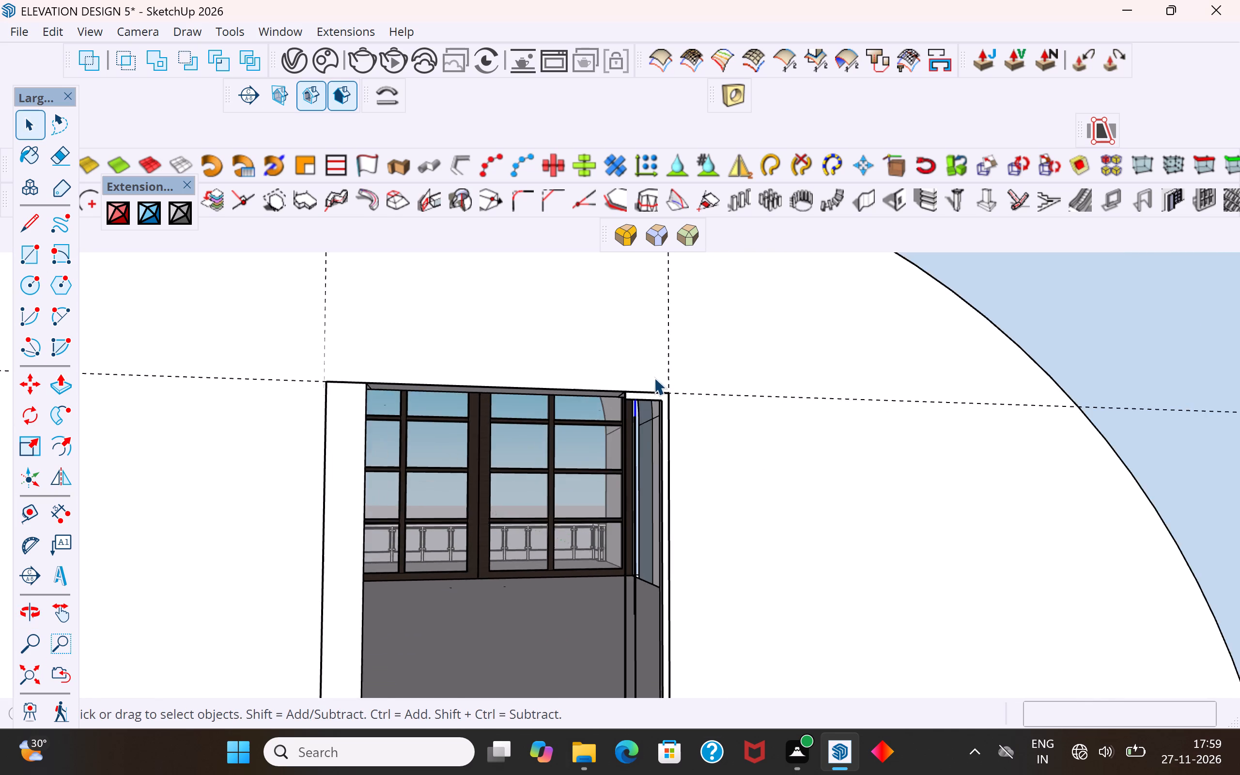
scroll(654, 377, down, 9)
middle_drag(678, 471, 660, 604)
scroll(668, 527, up, 1)
scroll(652, 607, up, 11)
click(634, 612)
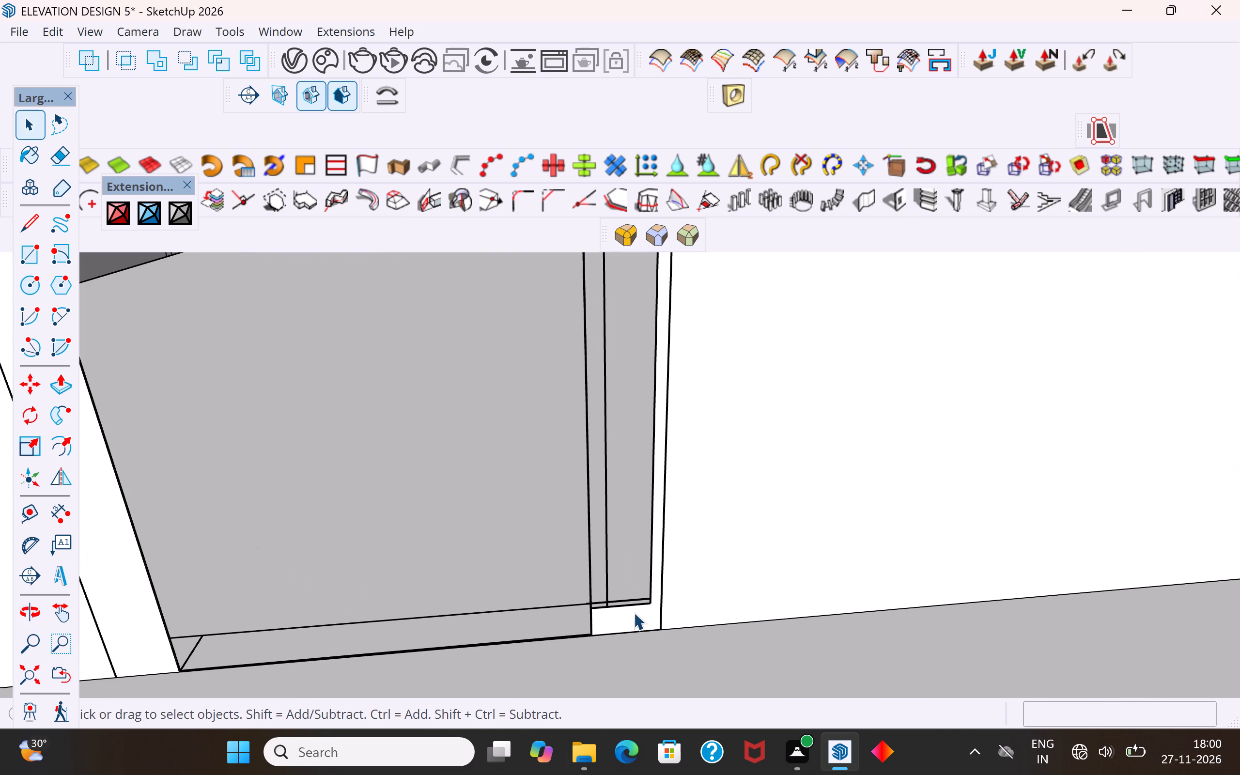
middle_drag(667, 593, 656, 605)
scroll(586, 623, down, 12)
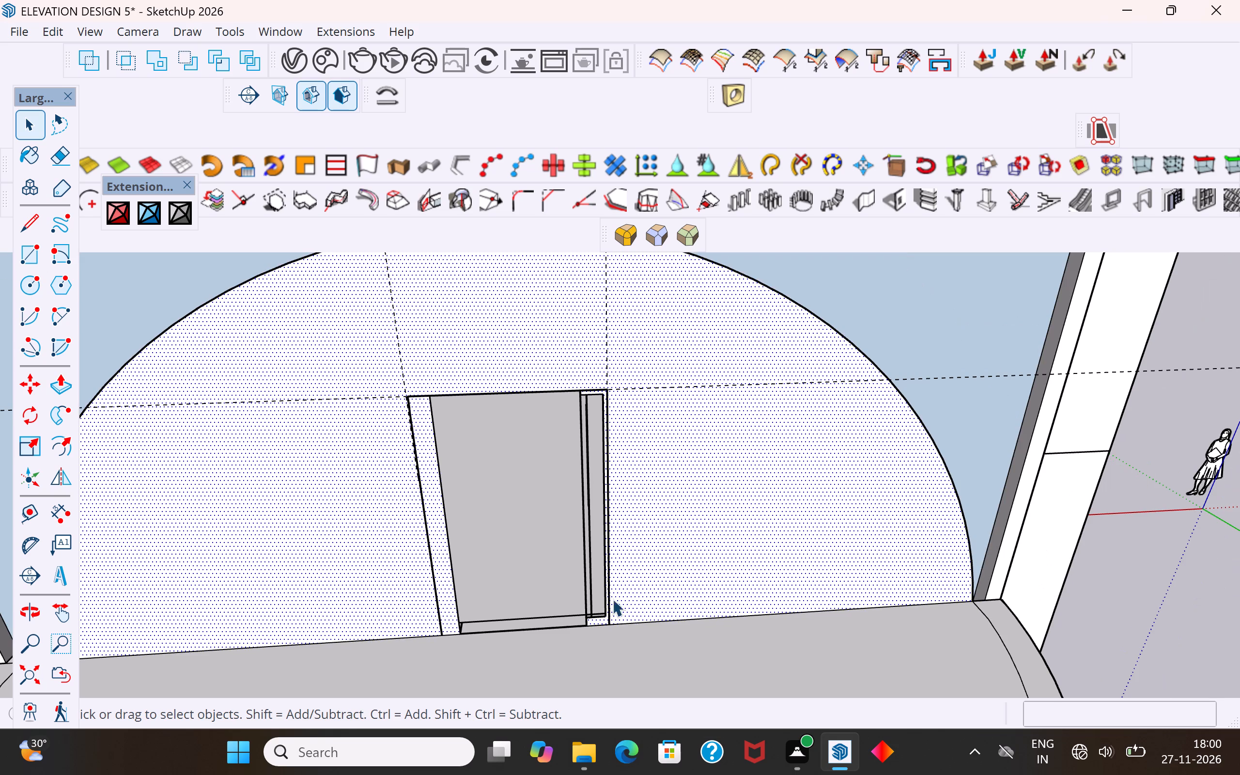
click(1111, 541)
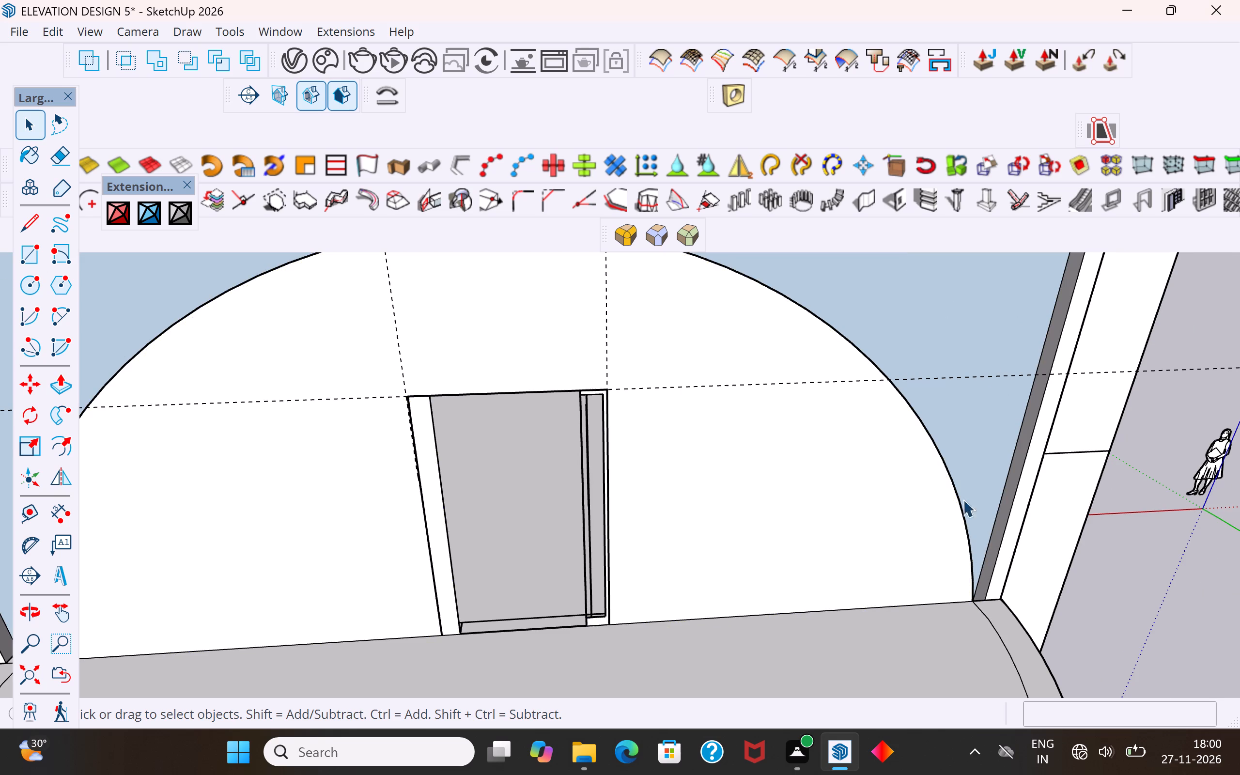
scroll(652, 462, up, 2)
scroll(692, 558, down, 5)
Undo the slot edits and face deletions on the arched wall, back to the door opening with plain, unslotted side strips.
key(ctrl+z)
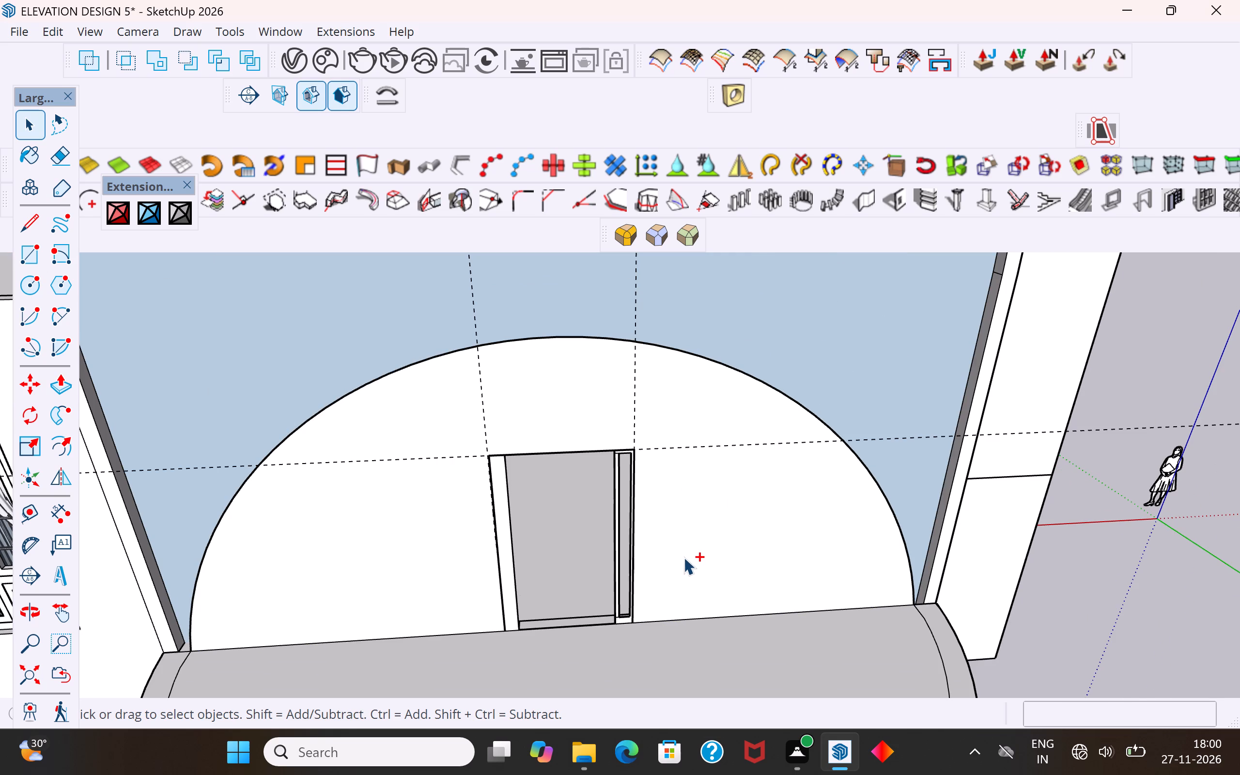
key(ctrl+z)
key(ctrl+z)
key(ctrl+z)
key(ctrl+z)
key(ctrl+z)
key(ctrl+z)
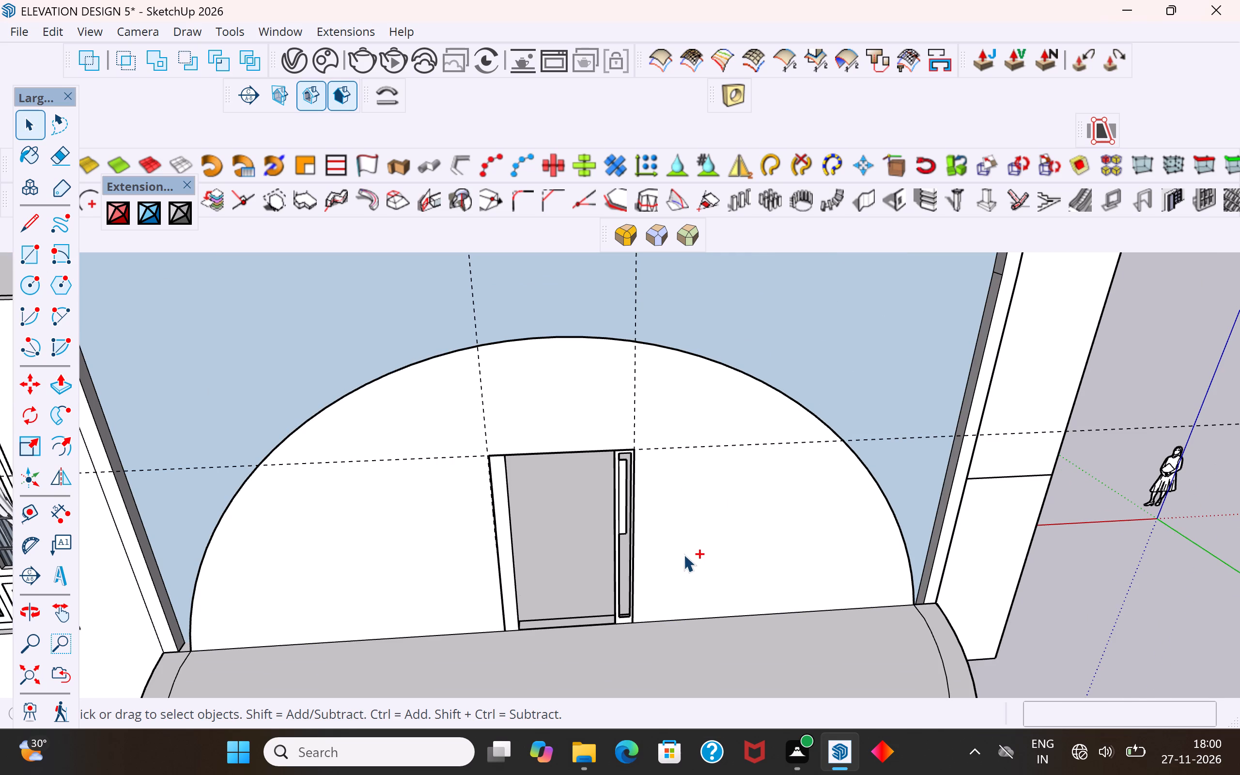
key(ctrl+z)
key(ctrl+z)
key(ctrl+z)
key(ctrl+z)
key(ctrl+z)
key(ctrl+z)
key(ctrl+z)
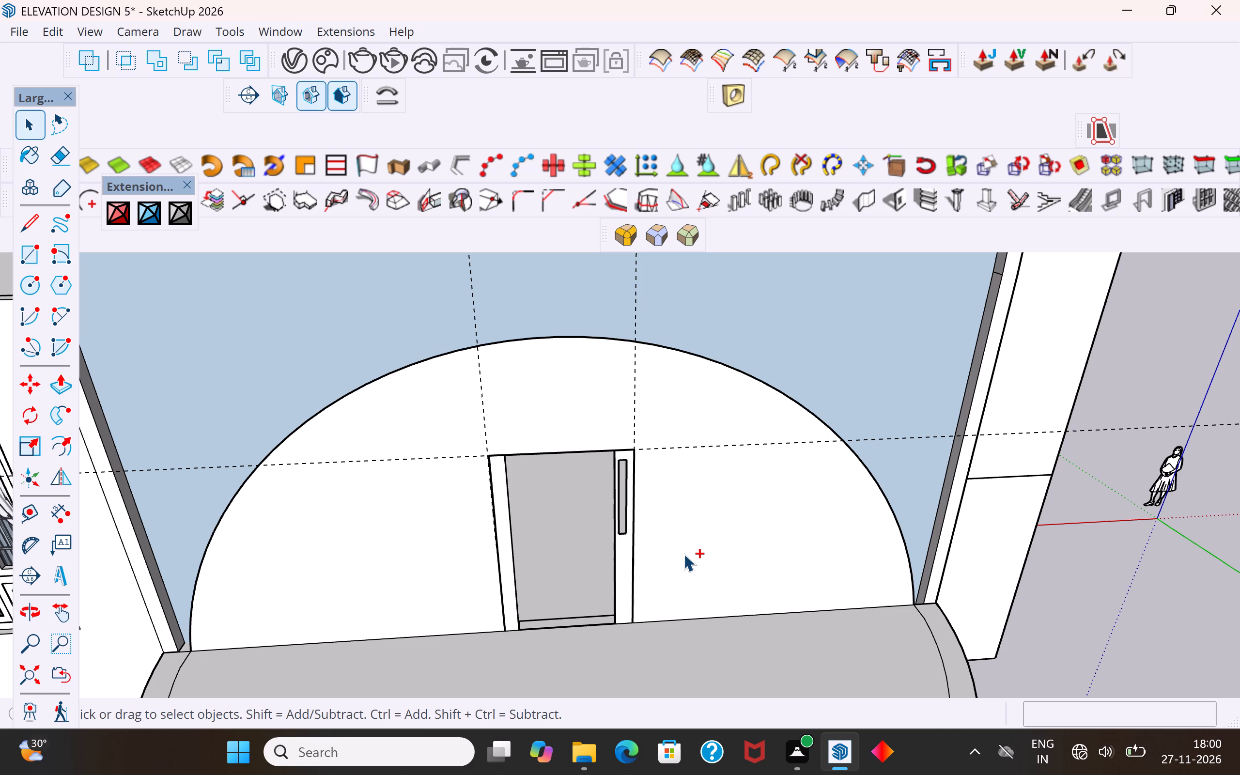
key(ctrl+z)
key(ctrl+z)
key(ctrl+z)
key(ctrl+z)
key(ctrl+z)
key(ctrl+z)
key(ctrl+z)
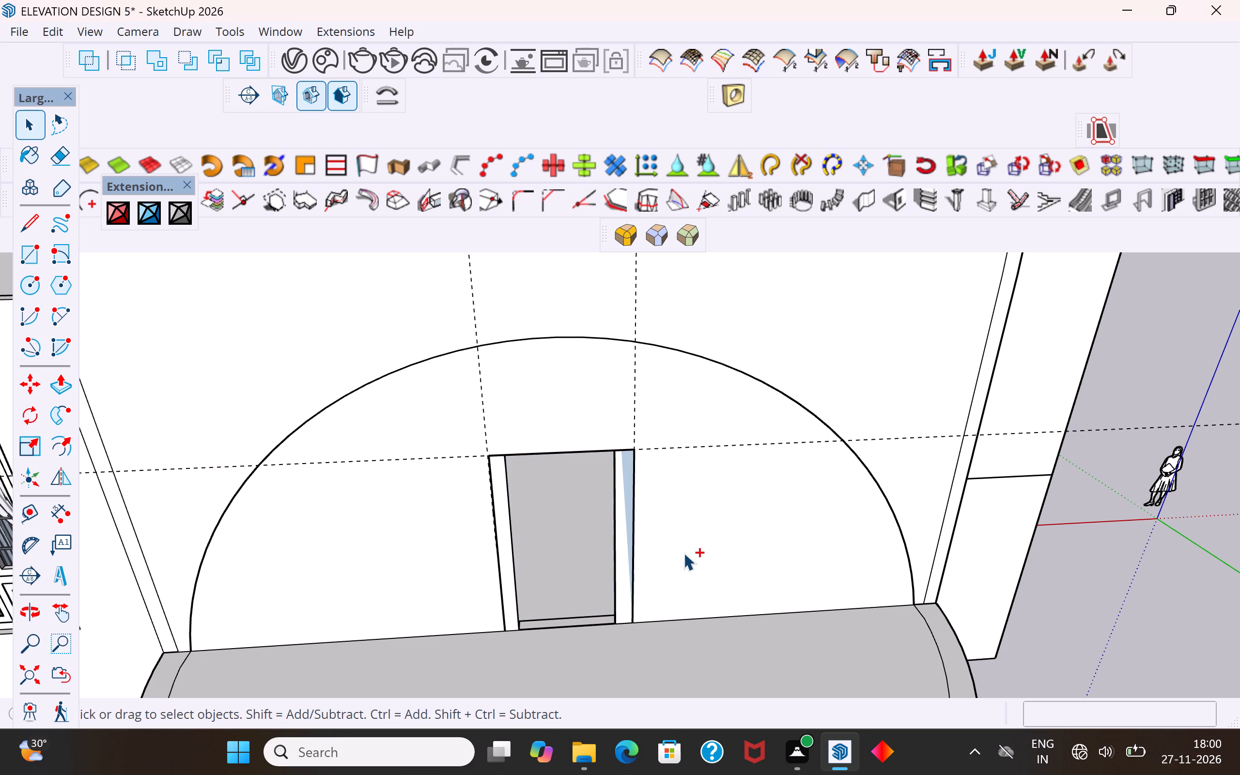
key(ctrl+z)
key(ctrl+z)
key(ctrl+z)
key(ctrl+z)
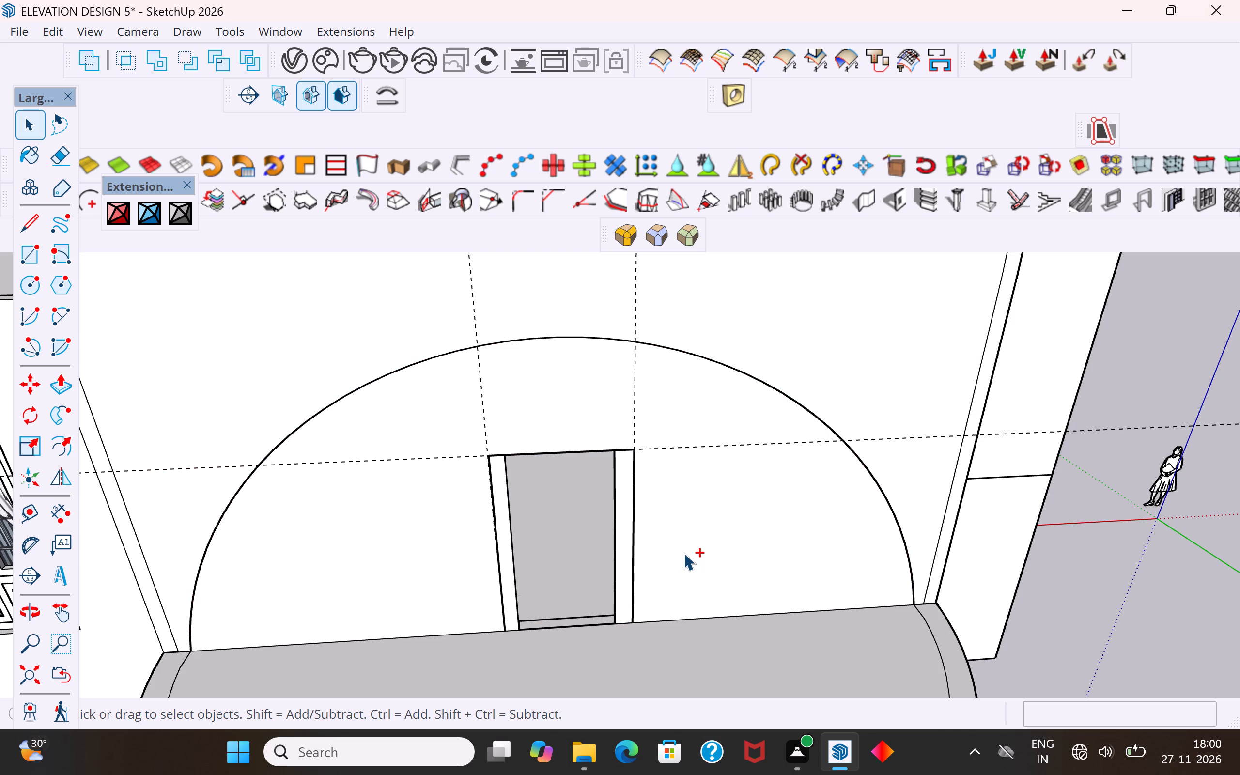
Examine the door opening and its side strips from both sides of the wall, and fit the whole model in view.
middle_drag(682, 544, 387, 555)
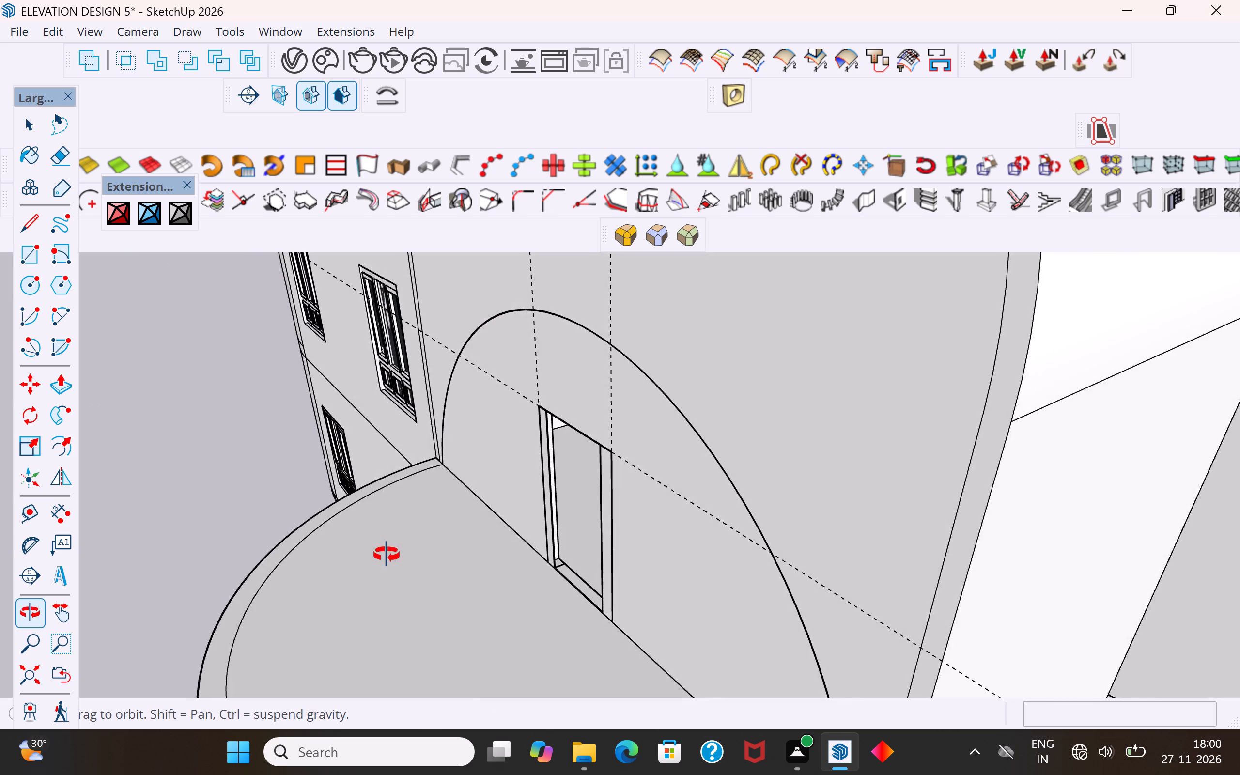
middle_drag(387, 555, 809, 563)
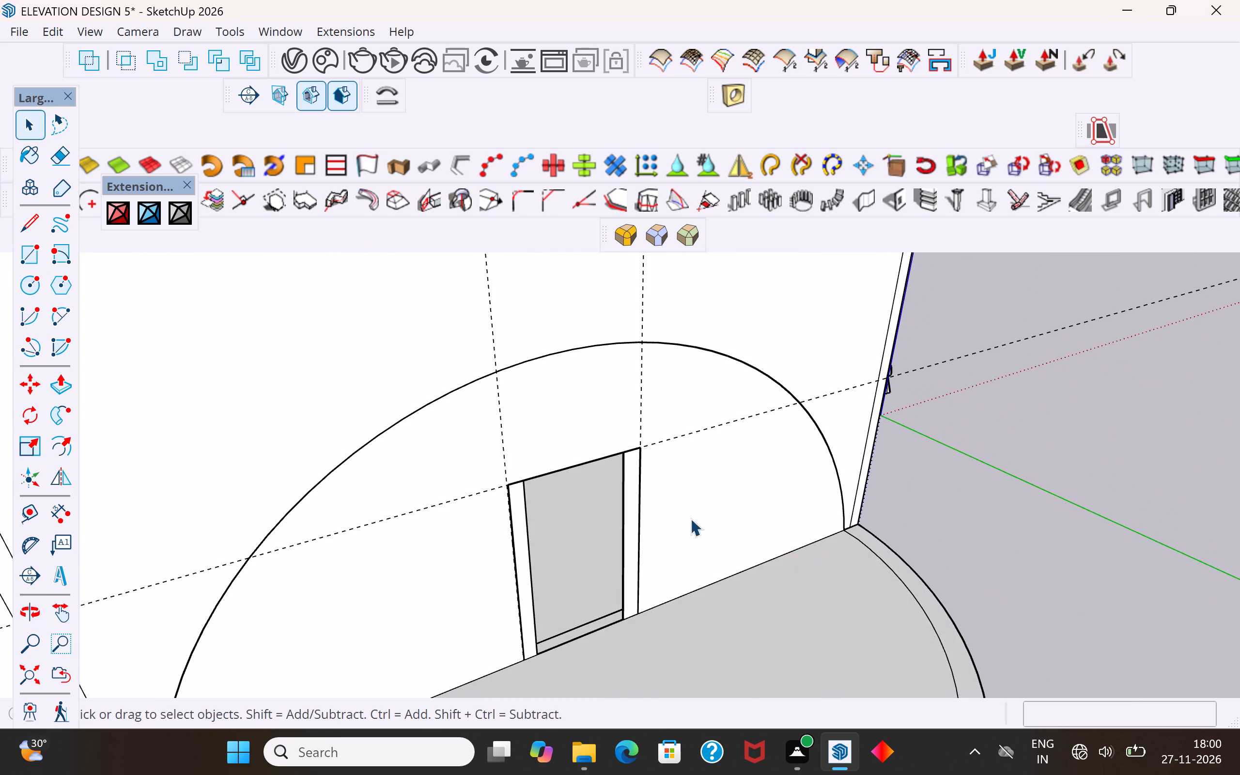
middle_drag(732, 489, 830, 432)
scroll(661, 529, up, 9)
middle_drag(754, 555, 858, 539)
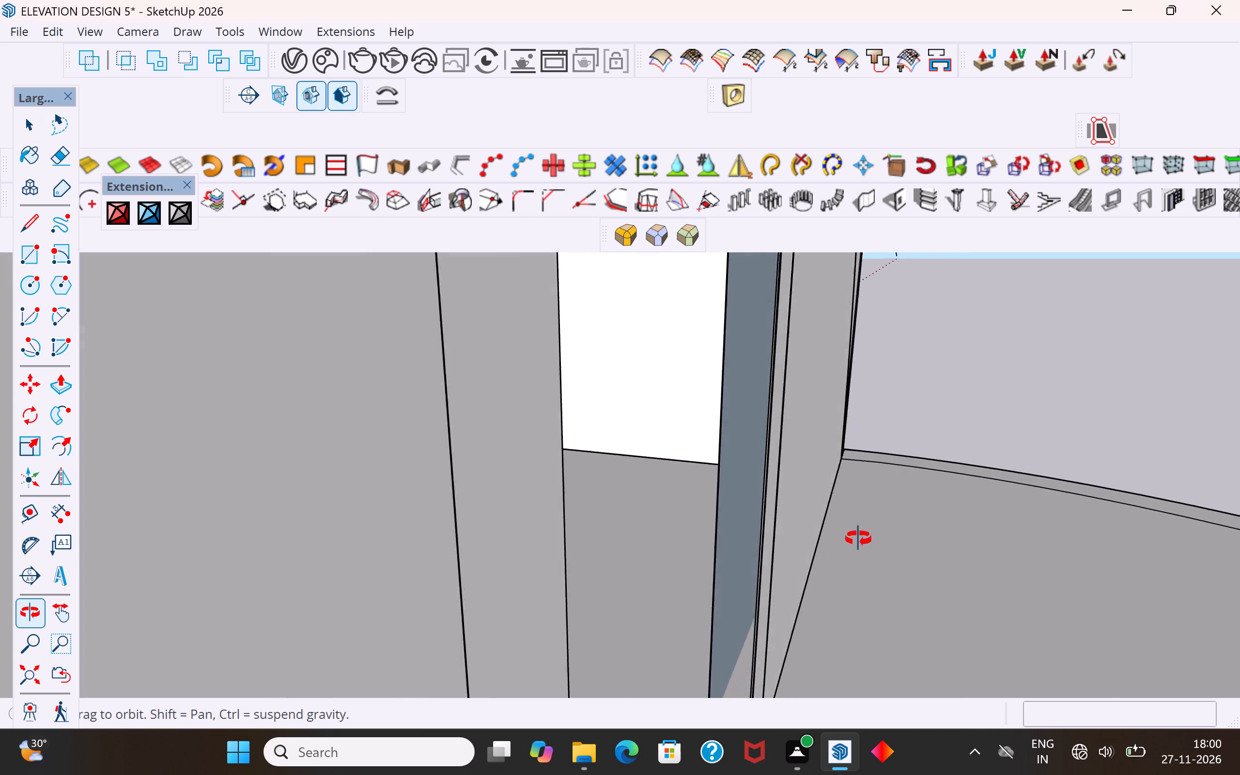
middle_drag(858, 539, 796, 524)
scroll(668, 582, down, 5)
middle_drag(811, 595, 638, 651)
scroll(671, 556, up, 4)
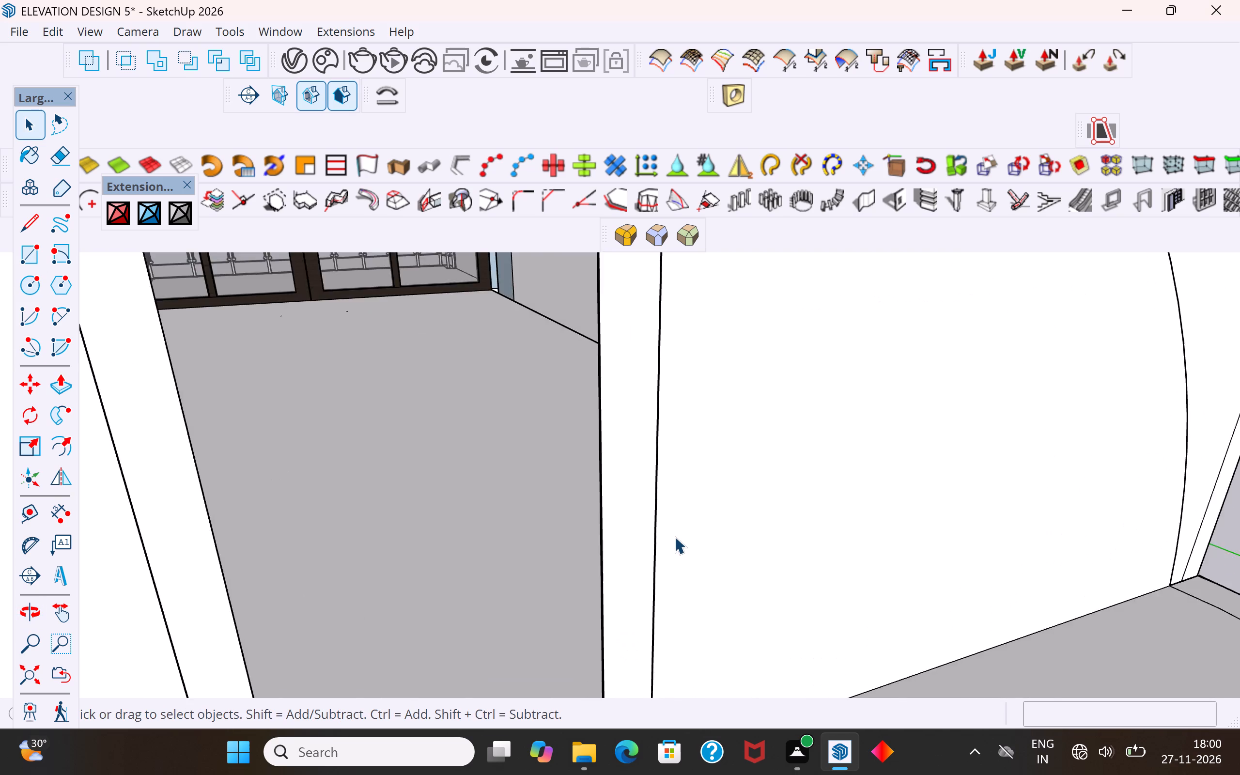
scroll(674, 536, up, 10)
middle_drag(647, 522, 1070, 461)
scroll(755, 465, down, 5)
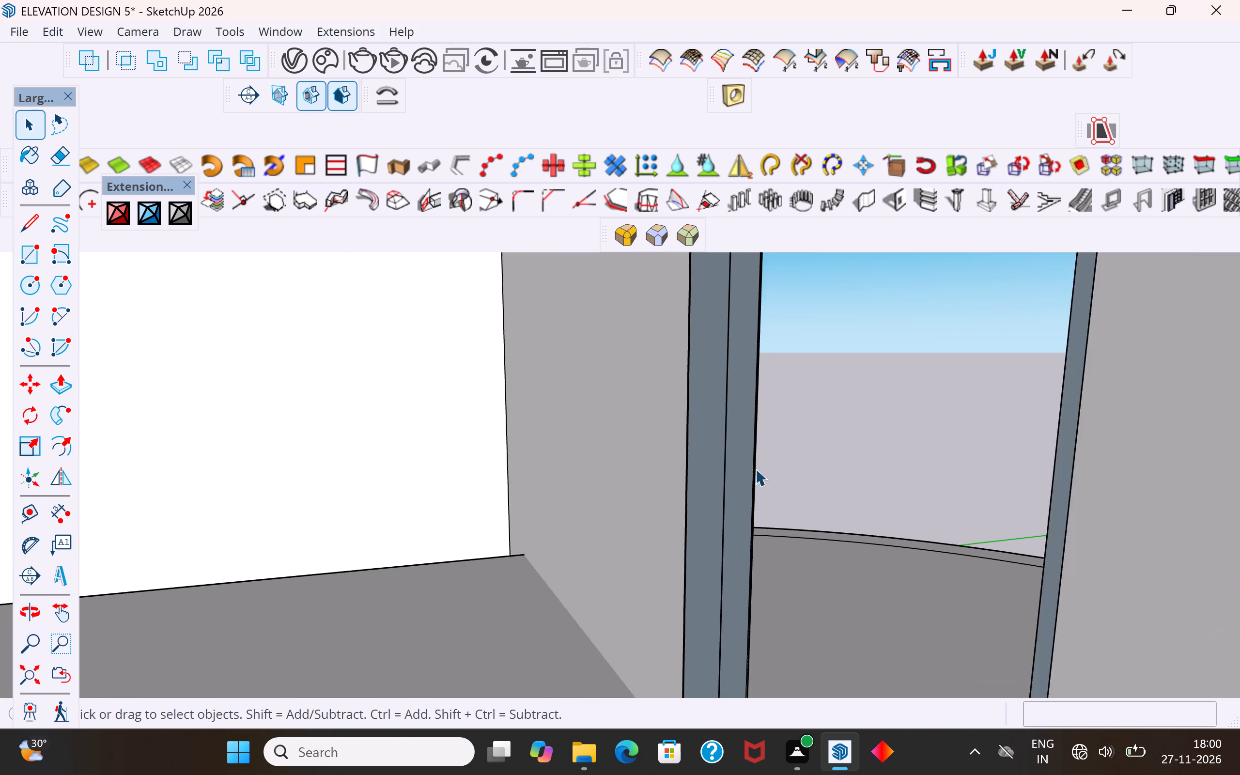
scroll(755, 468, up, 1)
scroll(753, 467, down, 11)
middle_drag(774, 498, 843, 530)
click(37, 669)
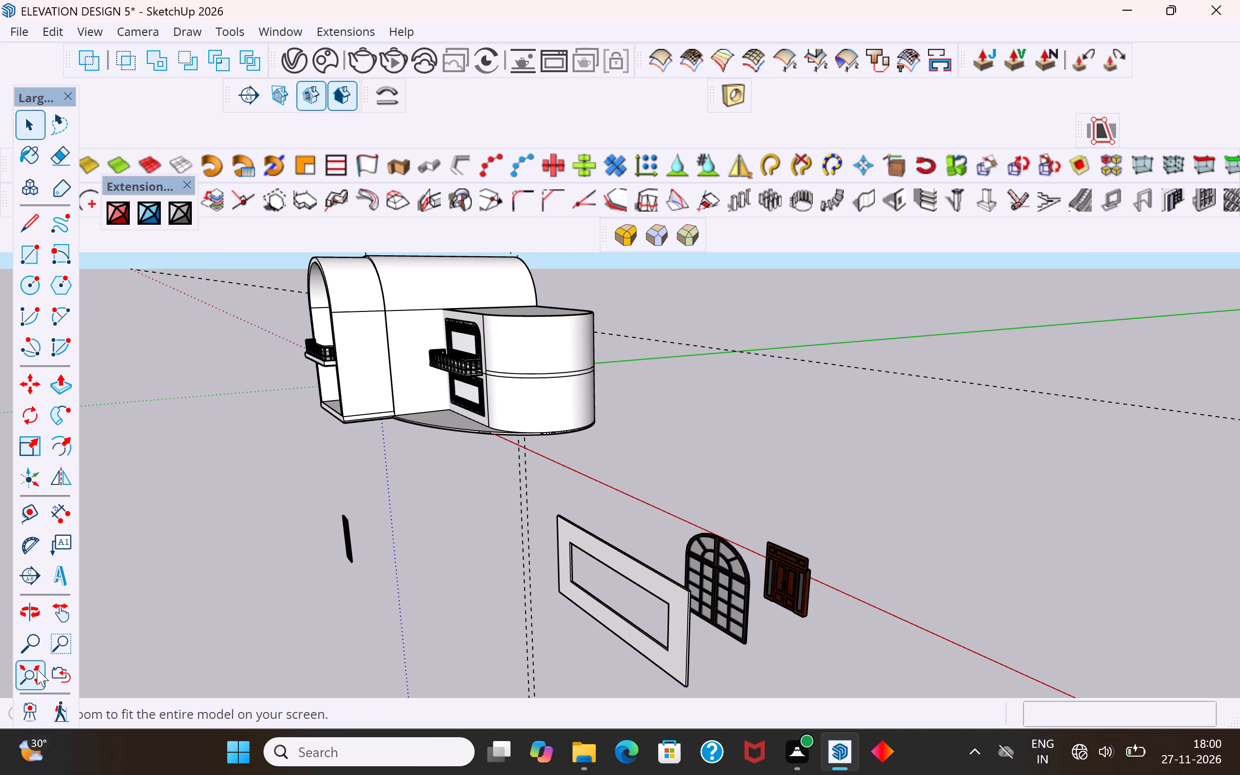
Examine the house from the front, underneath and the rear, ending at the arched wall with the door opening.
scroll(449, 282, up, 4)
middle_drag(416, 405, 720, 347)
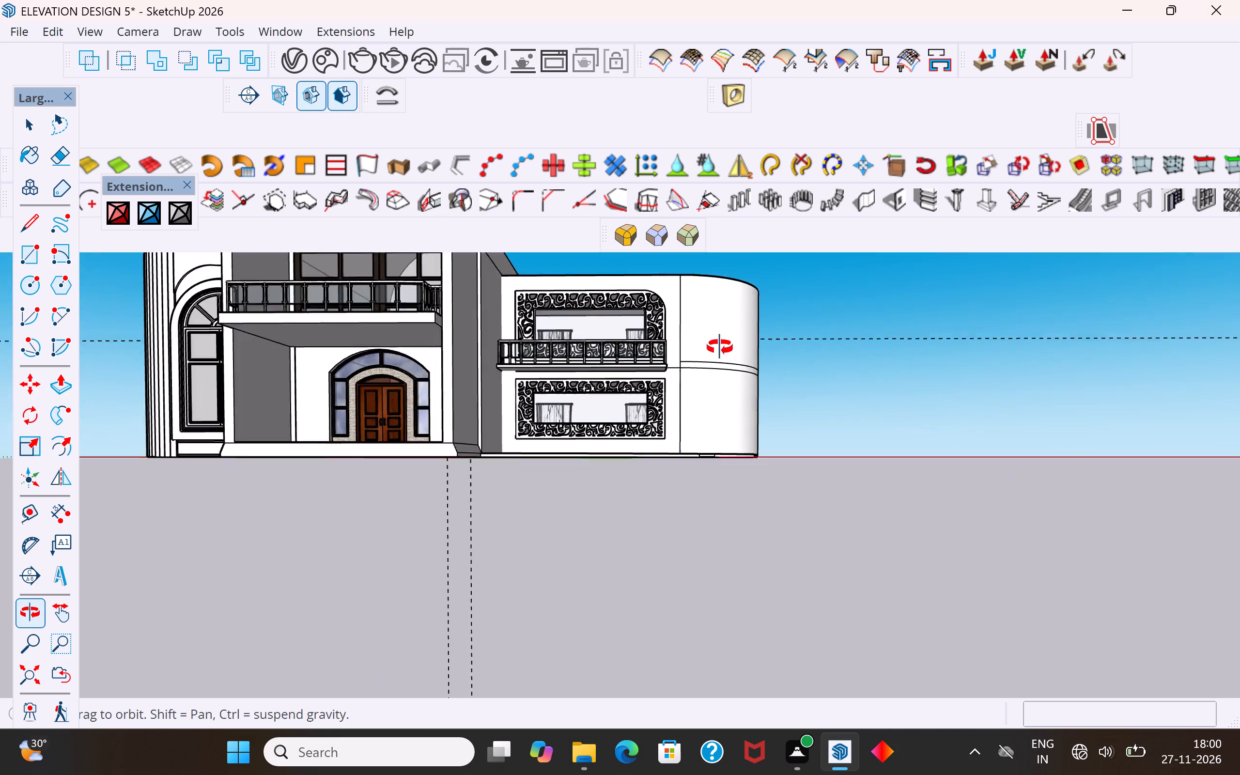
middle_drag(720, 347, 720, 354)
scroll(399, 279, up, 3)
middle_drag(516, 374, 205, 690)
scroll(679, 406, up, 3)
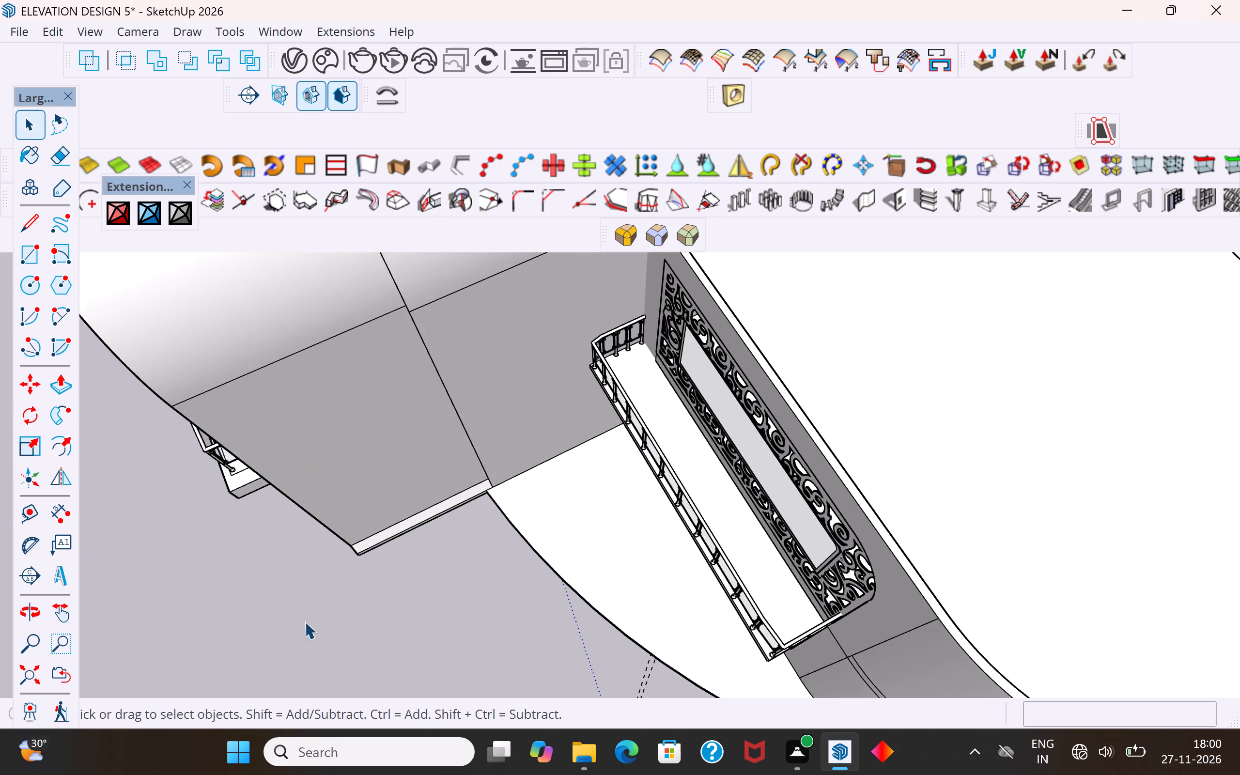
scroll(302, 620, down, 10)
middle_drag(641, 429, 144, 317)
scroll(586, 457, up, 5)
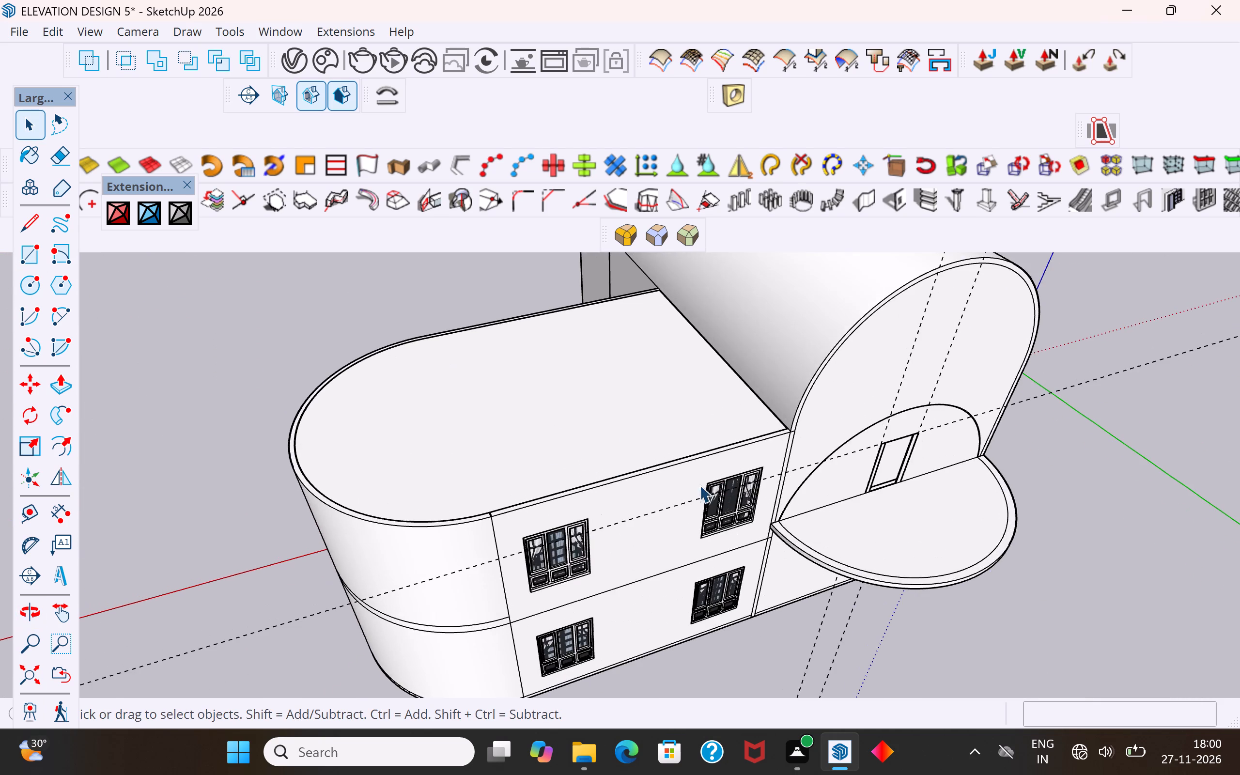
scroll(297, 497, down, 1)
middle_drag(327, 531, 523, 279)
scroll(677, 542, up, 3)
middle_drag(685, 558, 525, 734)
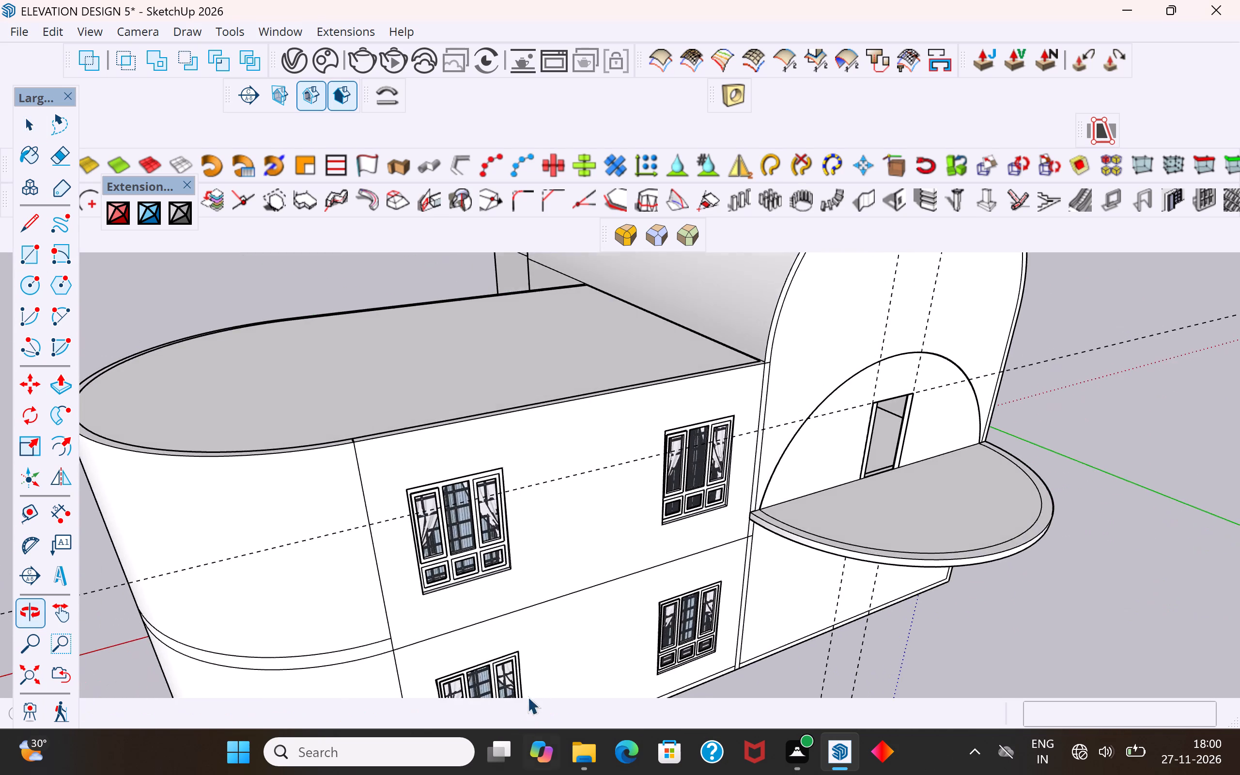
Examine the door opening's side strips, jamb faces and threshold from outside and inside the arched wall.
scroll(874, 493, up, 12)
scroll(897, 452, up, 1)
scroll(414, 625, down, 9)
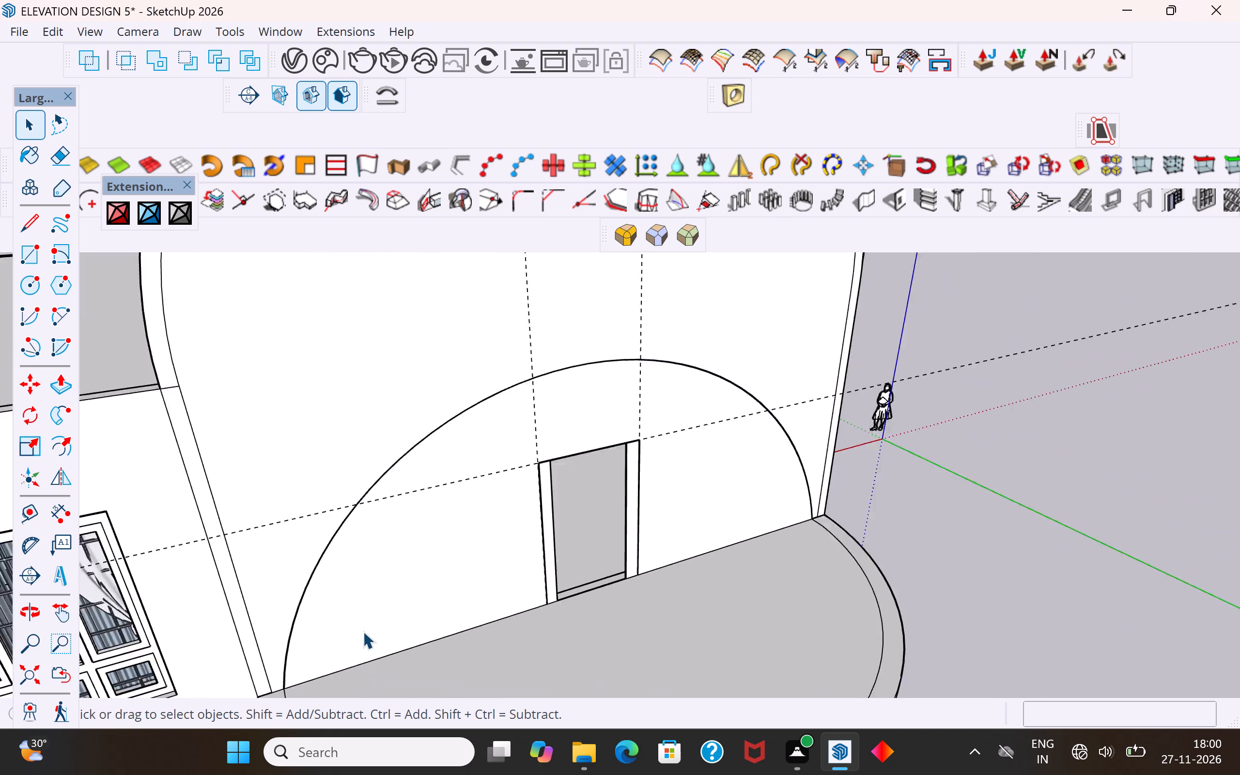
scroll(363, 631, down, 2)
middle_drag(683, 528, 757, 432)
scroll(757, 292, up, 12)
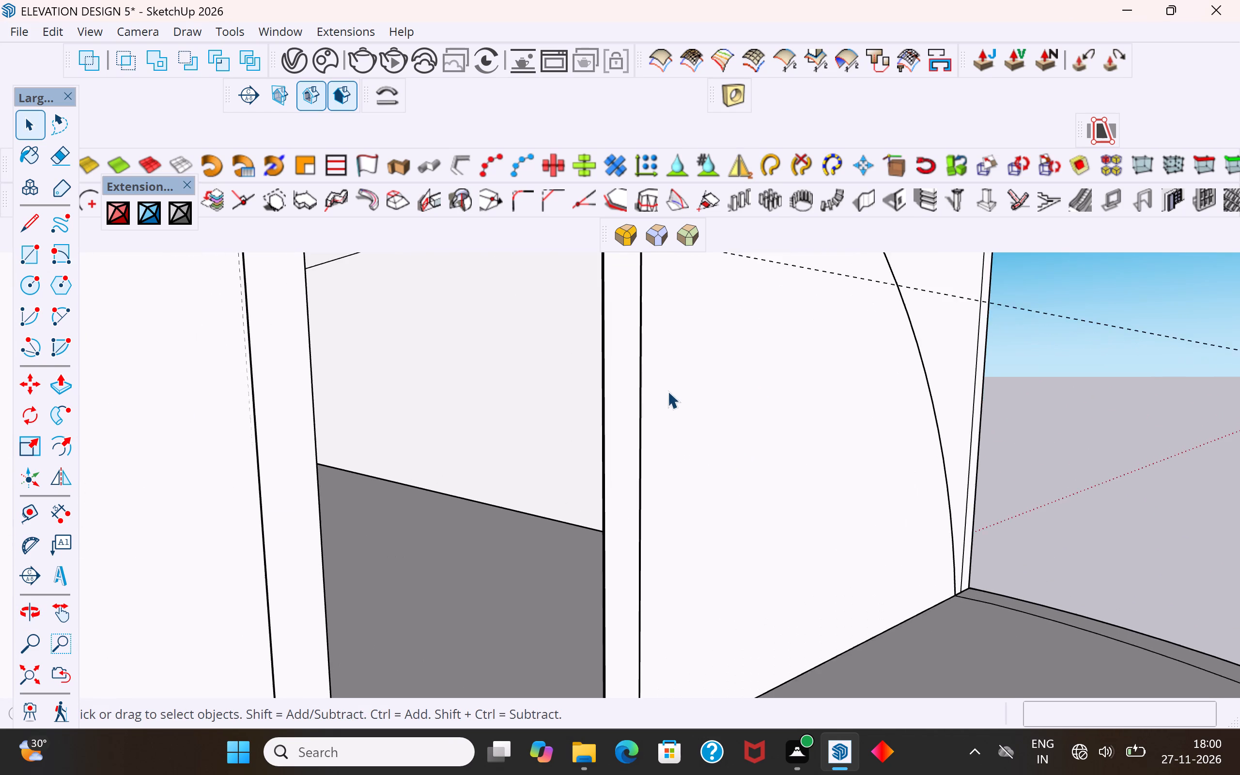
scroll(667, 391, up, 2)
middle_drag(662, 403, 692, 470)
scroll(708, 480, up, 7)
middle_drag(713, 487, 945, 439)
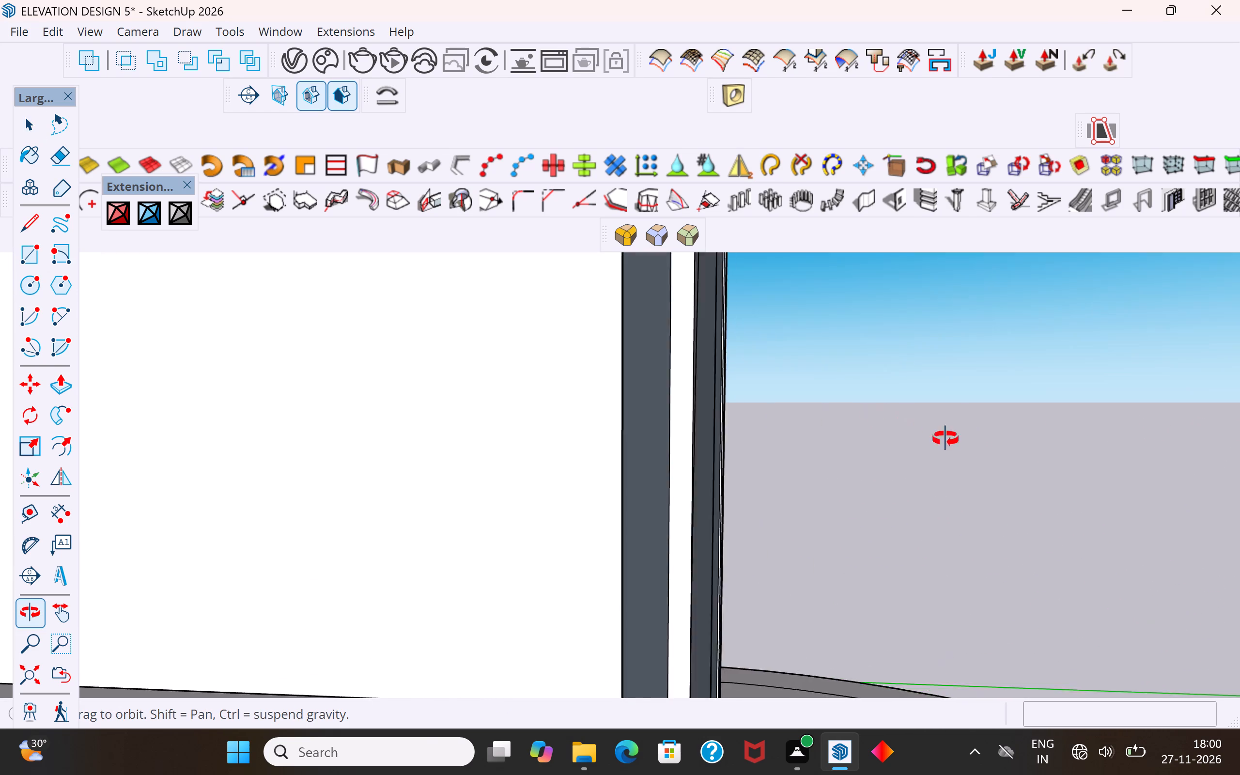
middle_drag(945, 439, 1000, 565)
scroll(998, 562, up, 1)
scroll(1000, 381, down, 9)
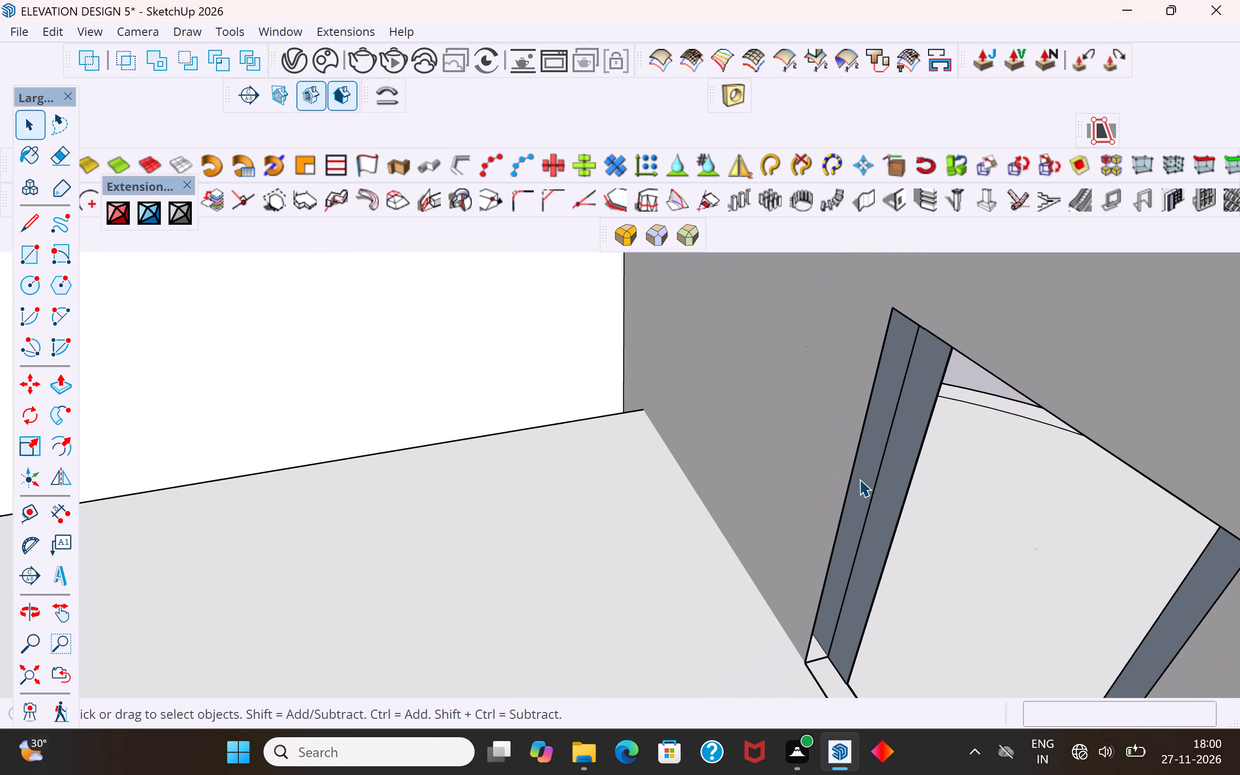
scroll(866, 437, down, 6)
middle_drag(785, 489, 813, 344)
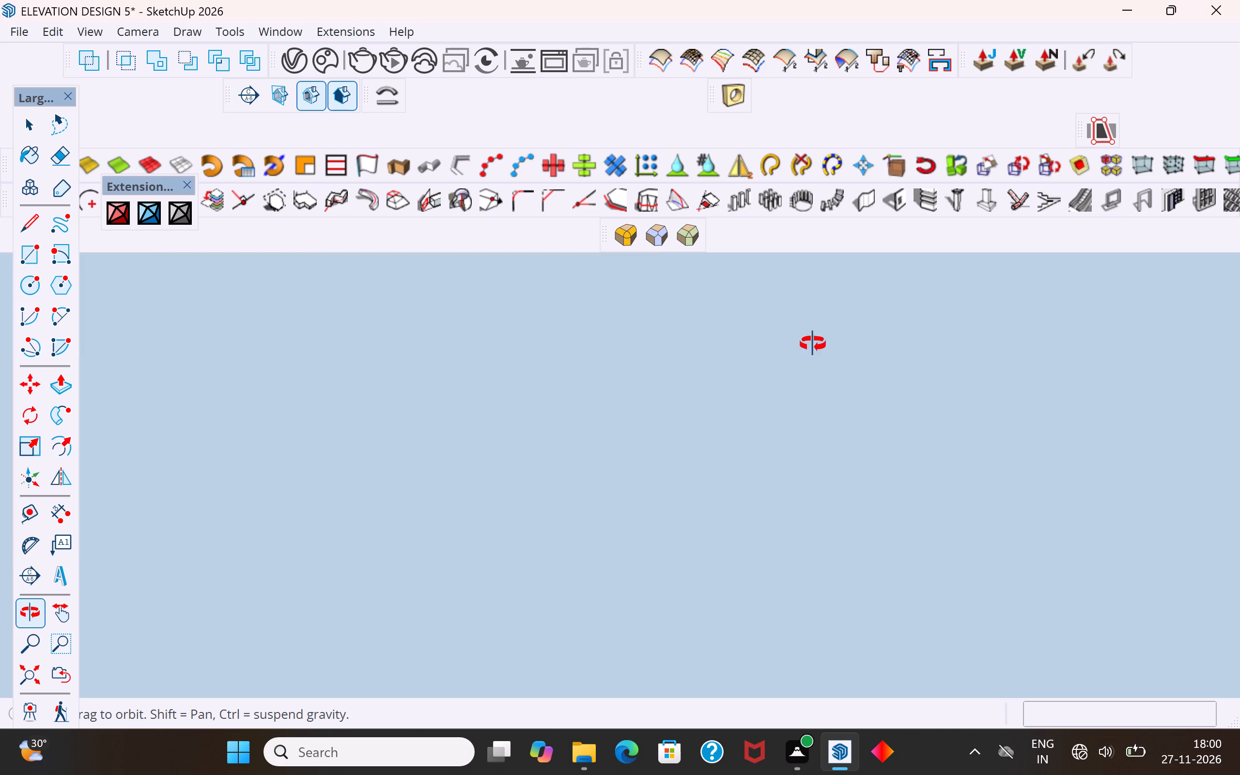
middle_drag(813, 344, 853, 339)
scroll(828, 519, up, 5)
middle_drag(822, 541, 728, 555)
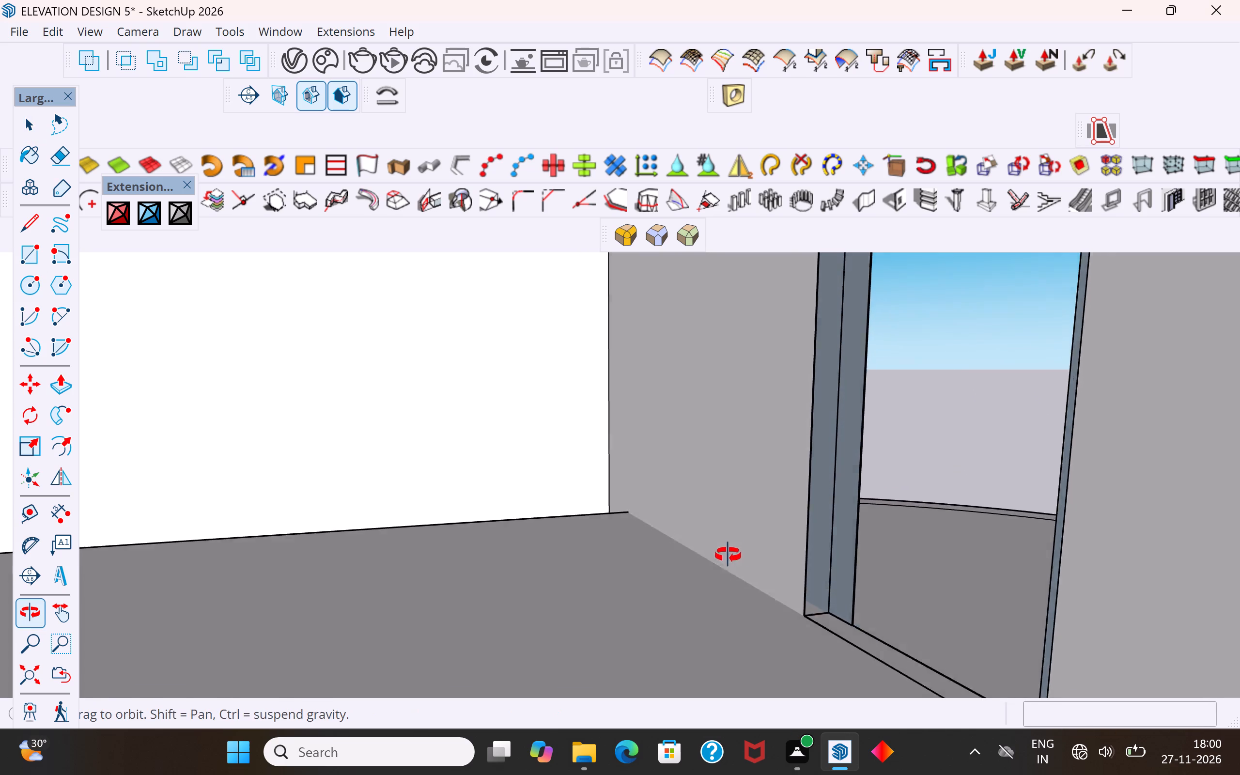
middle_drag(728, 555, 723, 555)
scroll(835, 606, up, 2)
scroll(798, 629, down, 5)
middle_drag(804, 631, 826, 644)
scroll(826, 647, up, 1)
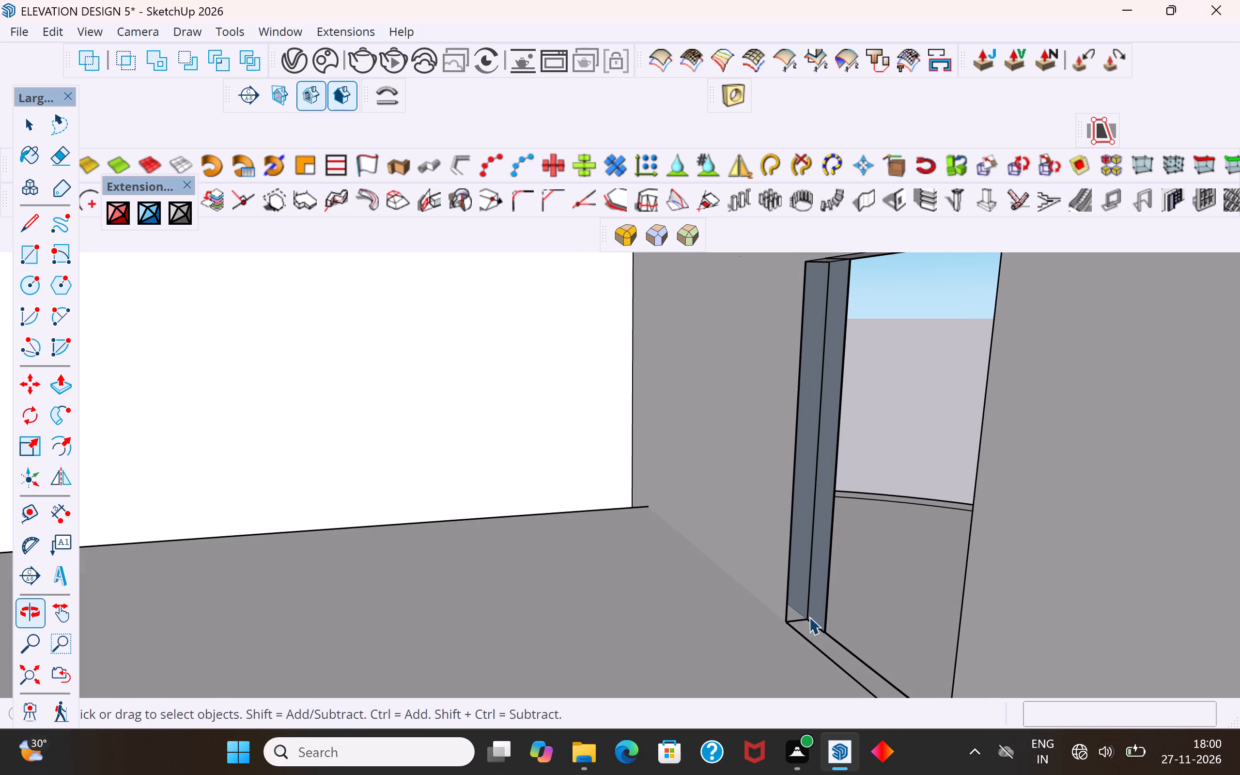
Draw a rectangle about 5' 11 15/16" by 5" on the opening's inner jamb, and delete the face covering the opening.
click(30, 247)
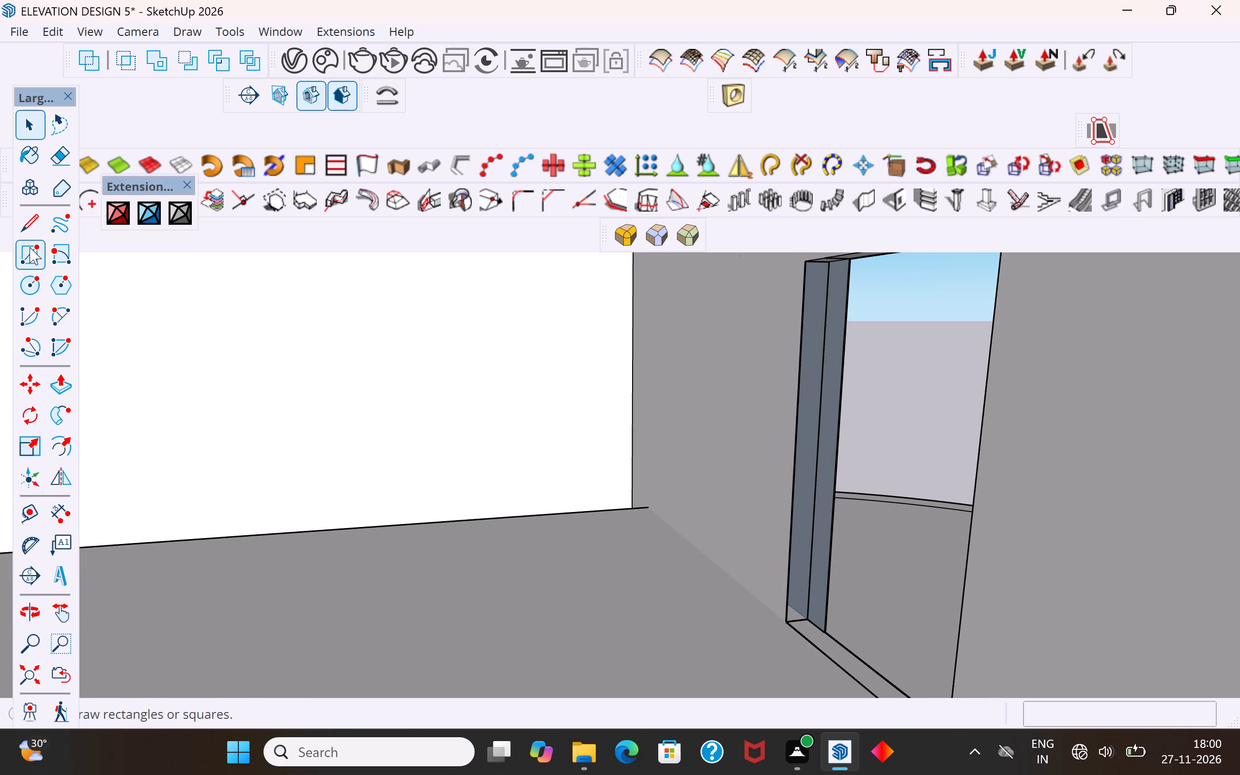
click(827, 267)
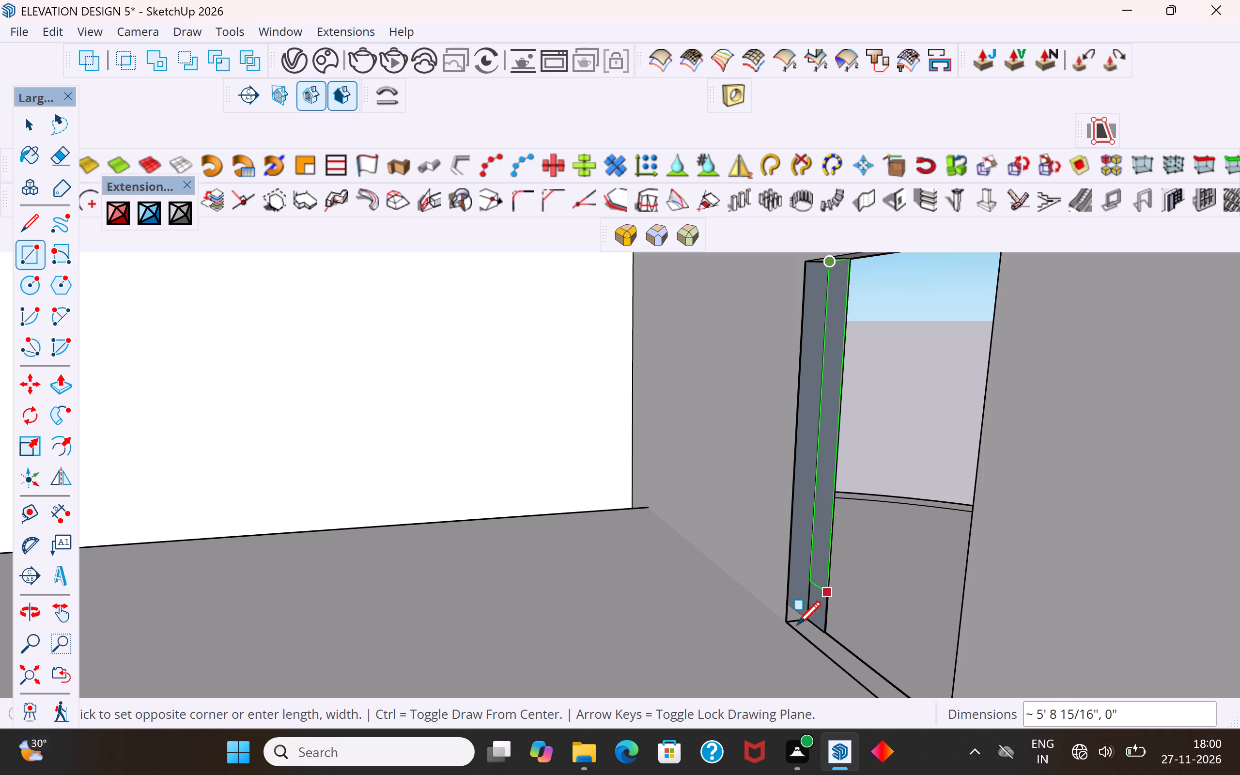
click(786, 628)
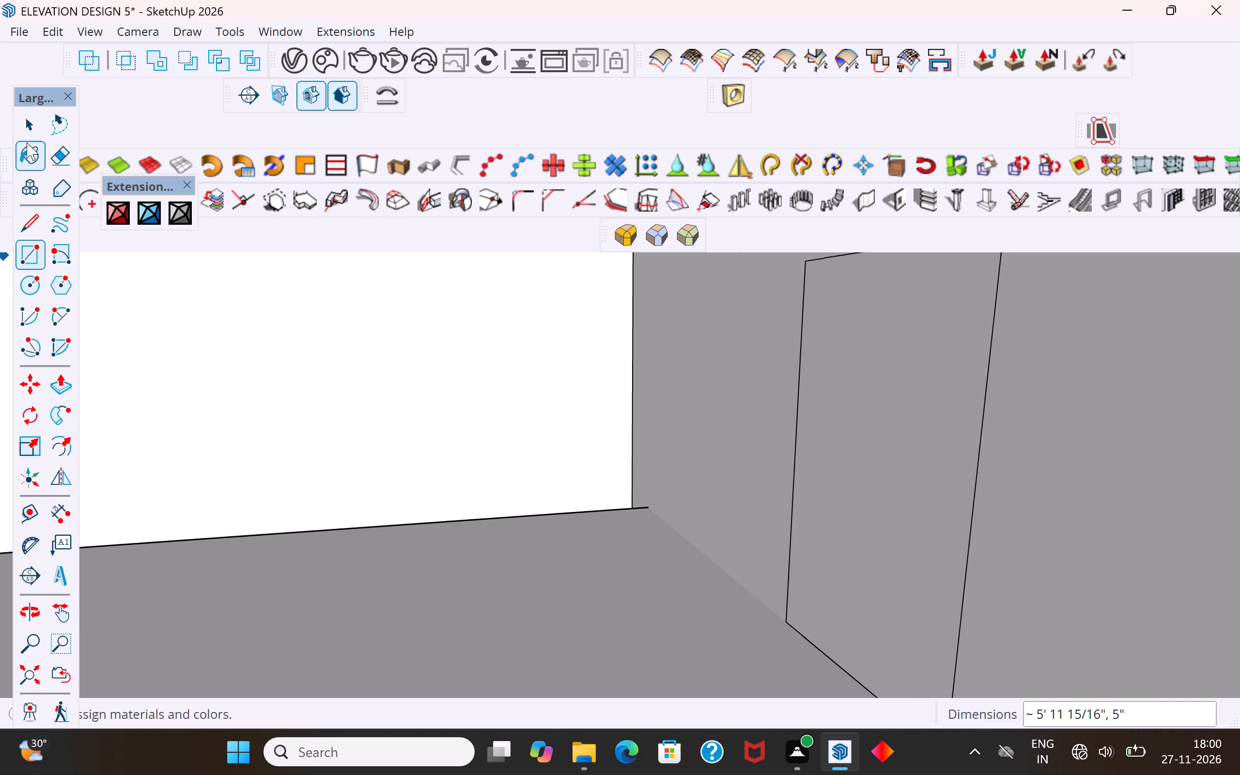
click(26, 124)
click(862, 415)
key(Delete)
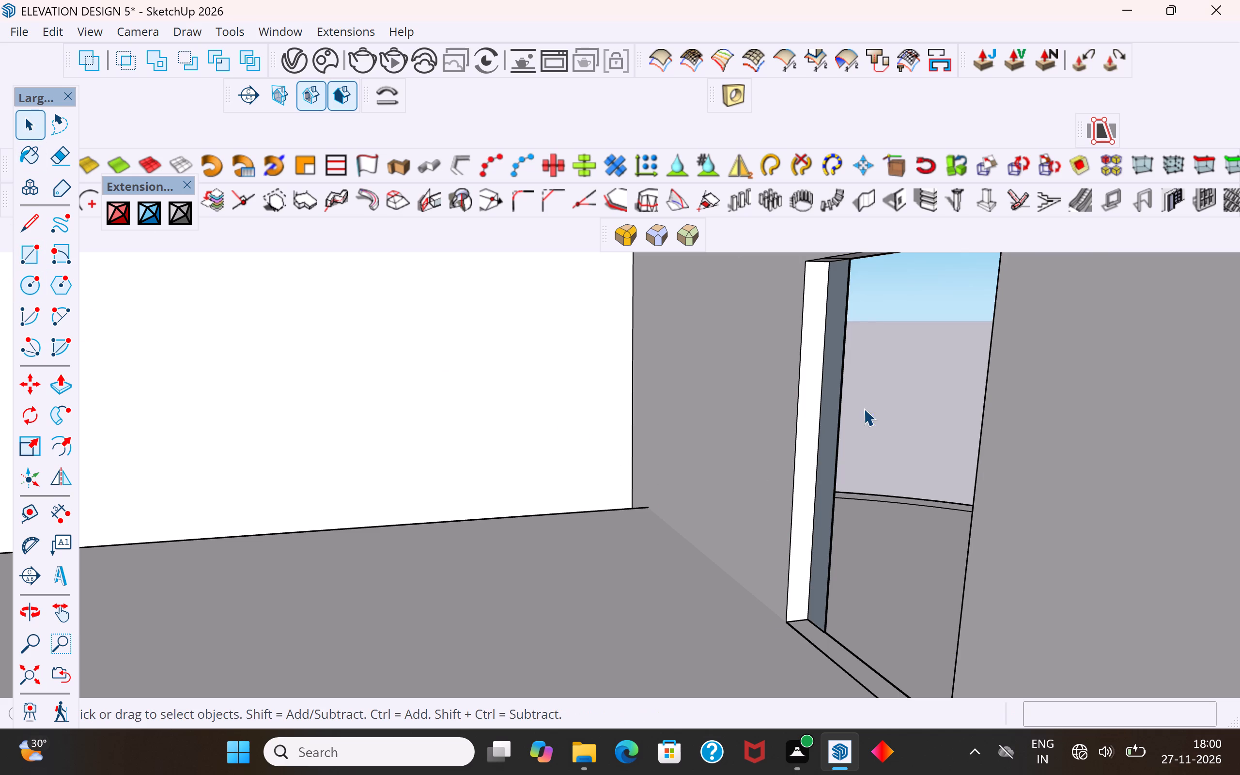
Delete the leftover piece picked at the opening's inner jamb, and check the door opening from outside the wall.
scroll(821, 552, up, 3)
click(824, 550)
middle_drag(829, 545, 878, 547)
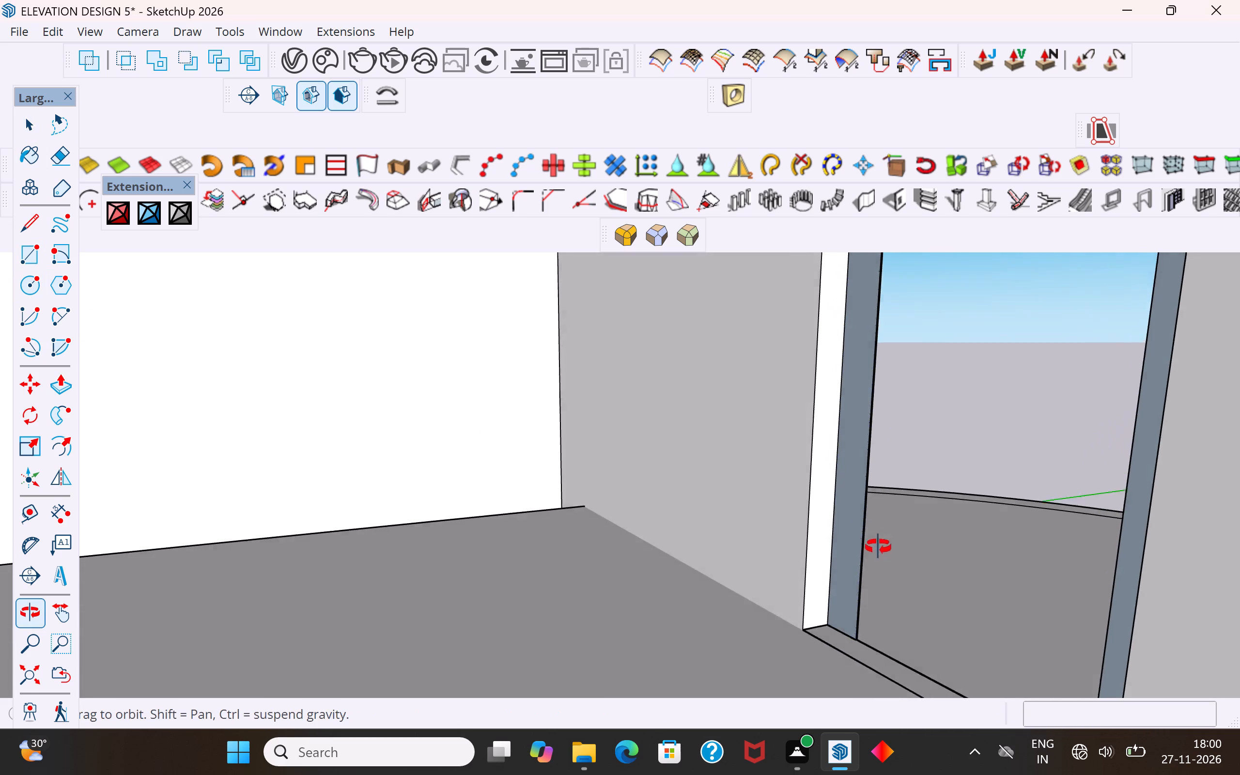
middle_drag(878, 547, 875, 560)
key(Delete)
middle_drag(853, 582, 485, 593)
scroll(566, 599, down, 1)
scroll(566, 600, up, 1)
scroll(565, 600, down, 4)
middle_drag(527, 581, 484, 574)
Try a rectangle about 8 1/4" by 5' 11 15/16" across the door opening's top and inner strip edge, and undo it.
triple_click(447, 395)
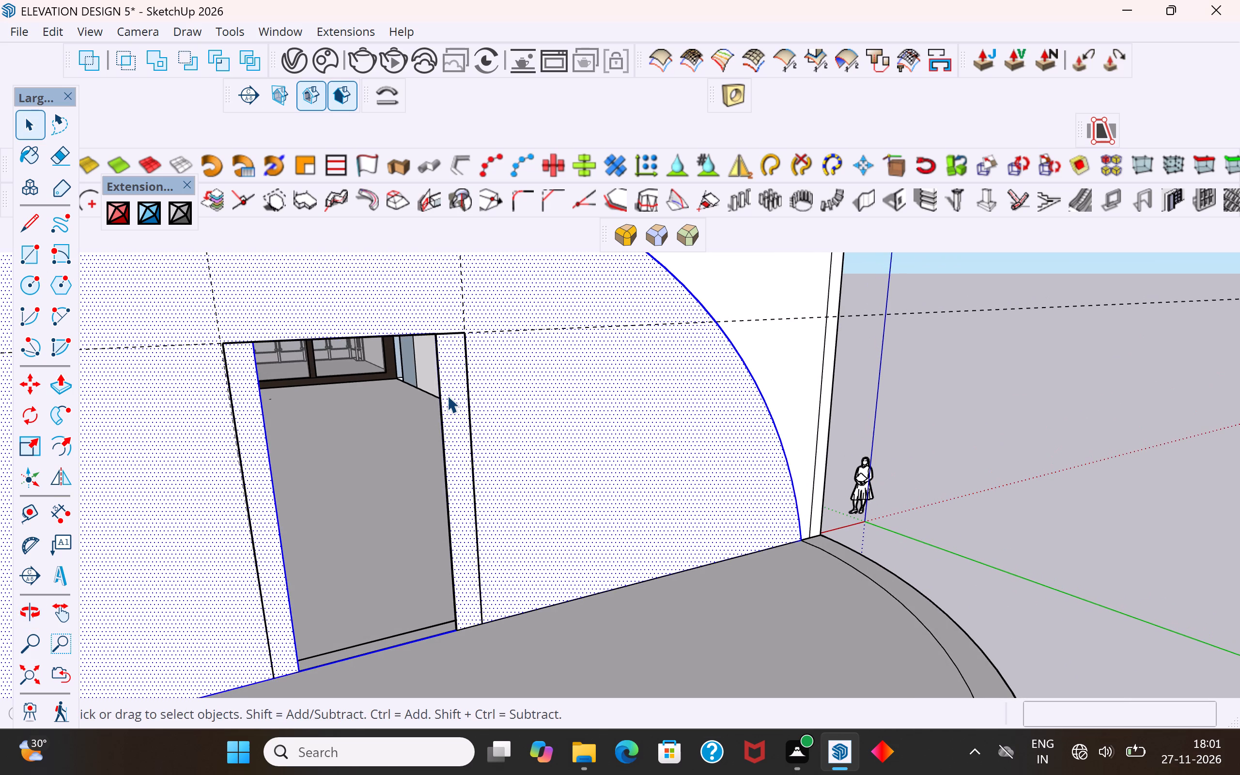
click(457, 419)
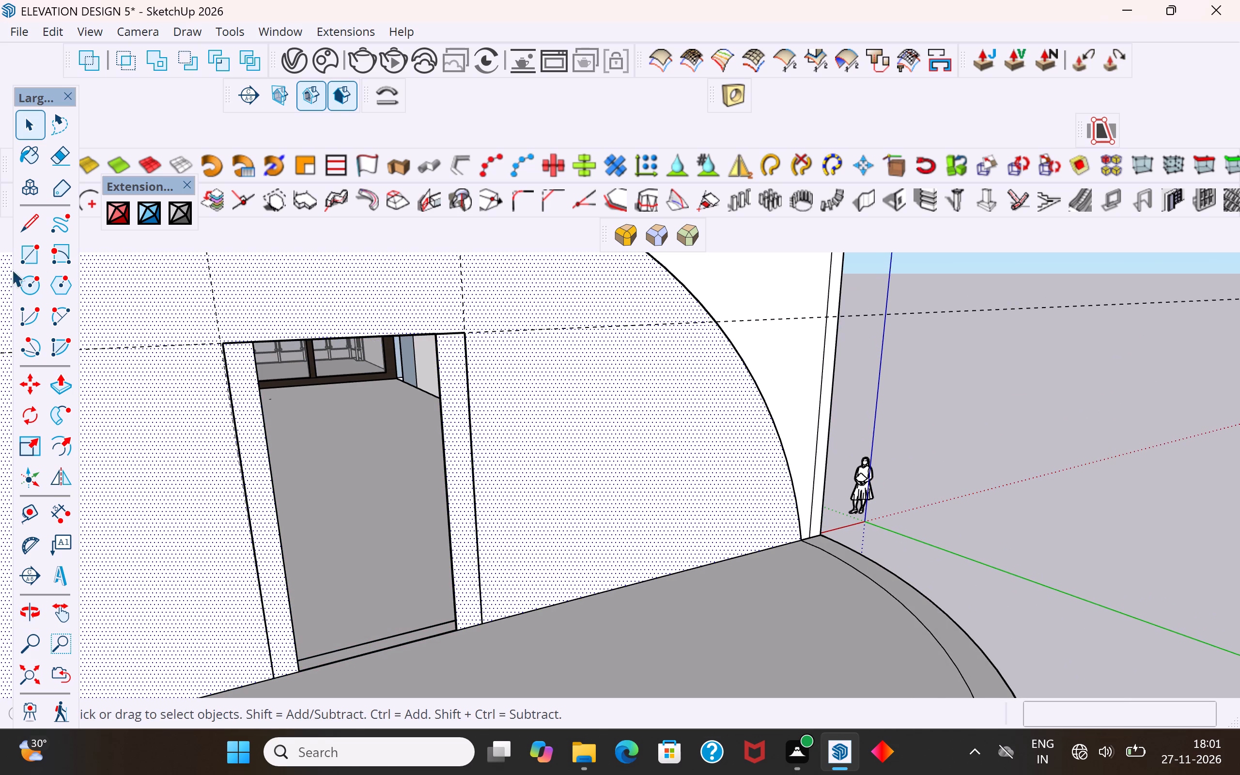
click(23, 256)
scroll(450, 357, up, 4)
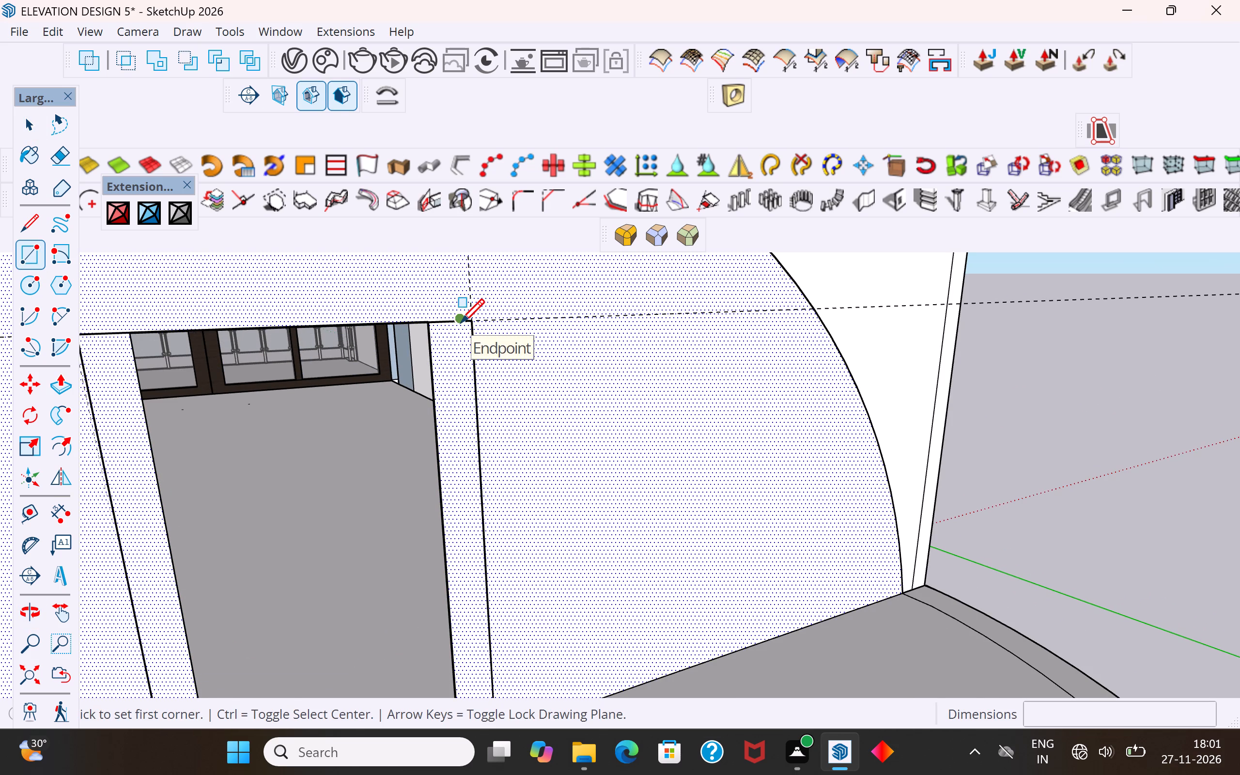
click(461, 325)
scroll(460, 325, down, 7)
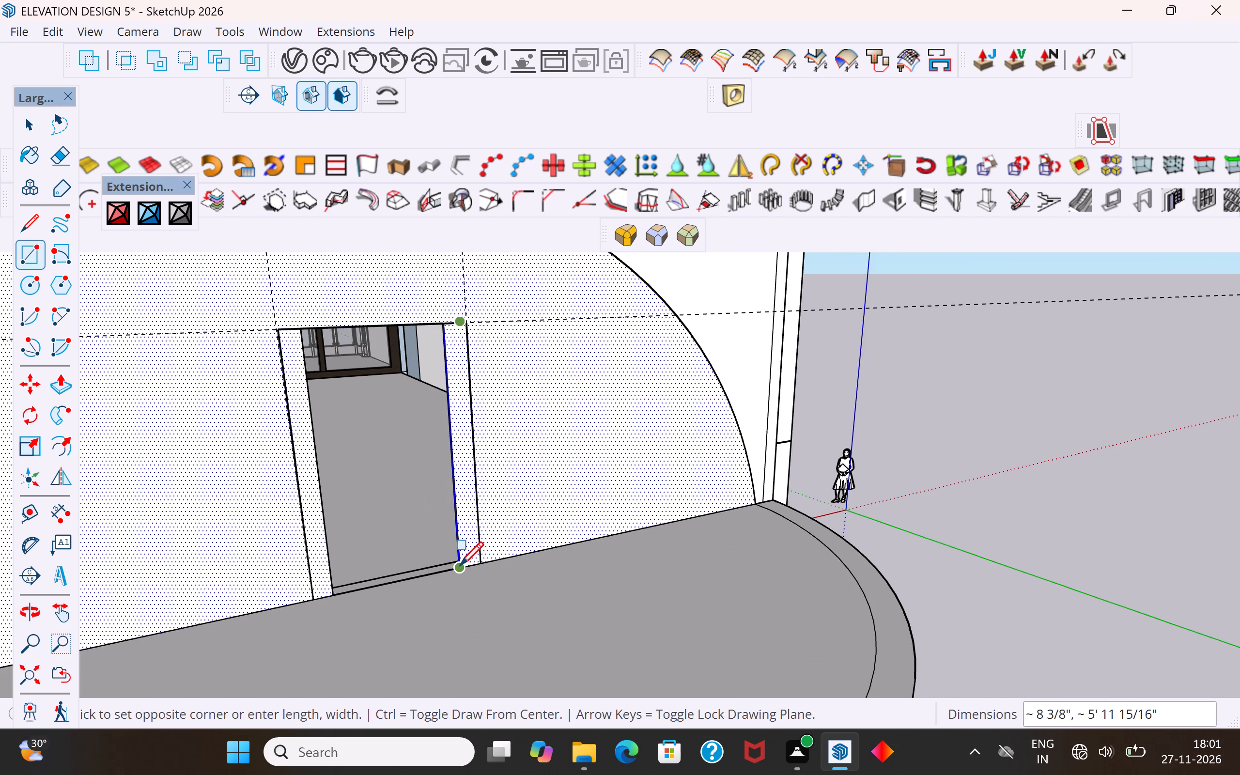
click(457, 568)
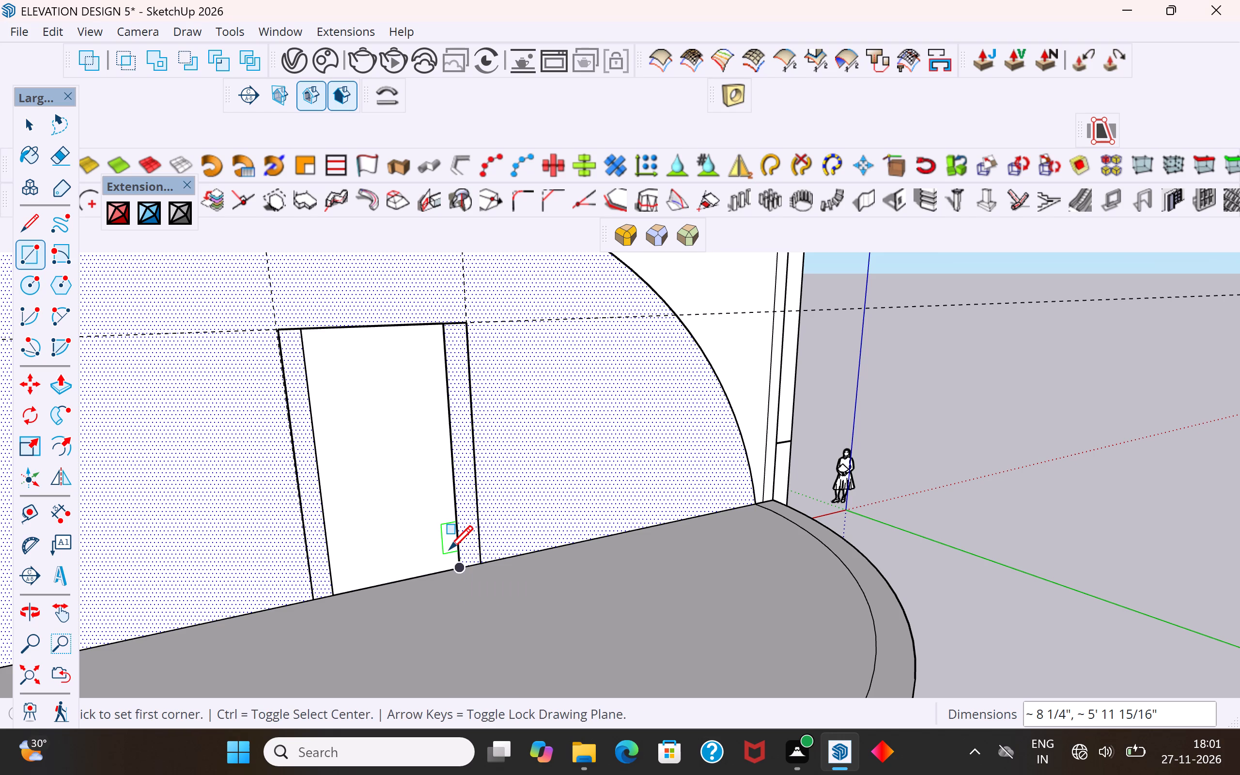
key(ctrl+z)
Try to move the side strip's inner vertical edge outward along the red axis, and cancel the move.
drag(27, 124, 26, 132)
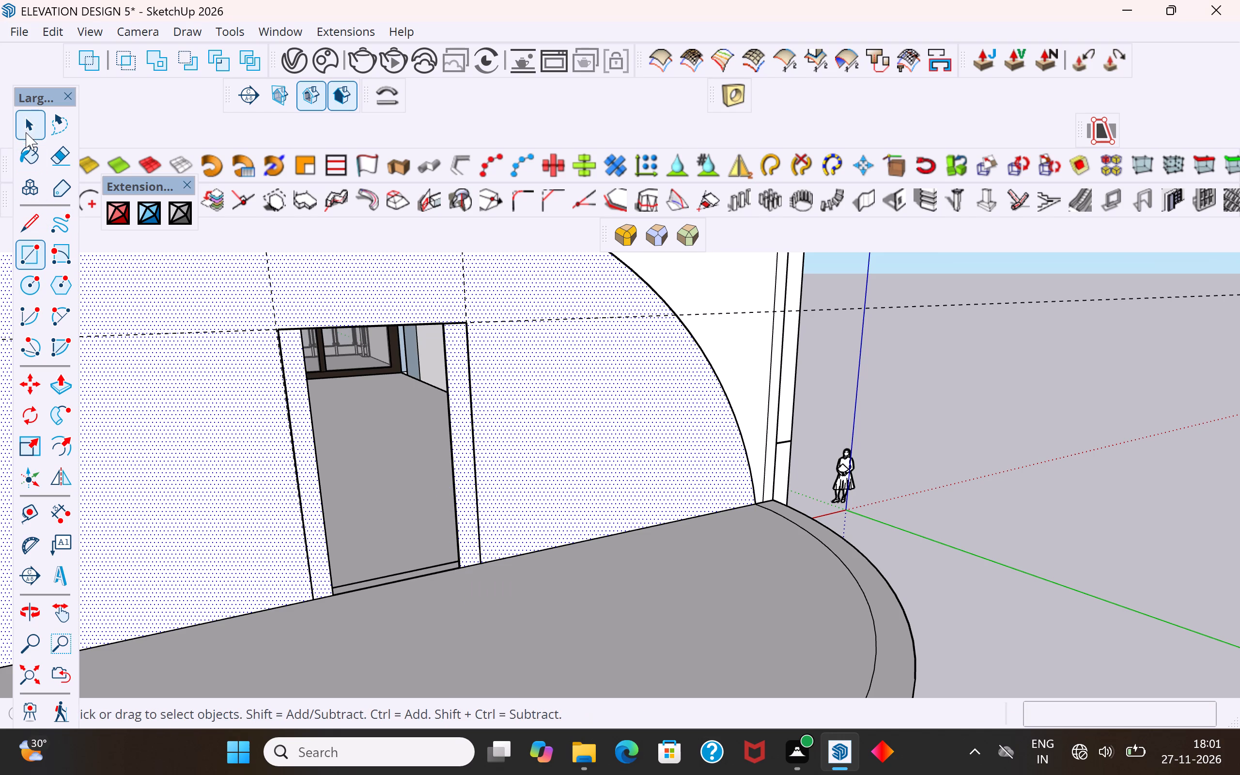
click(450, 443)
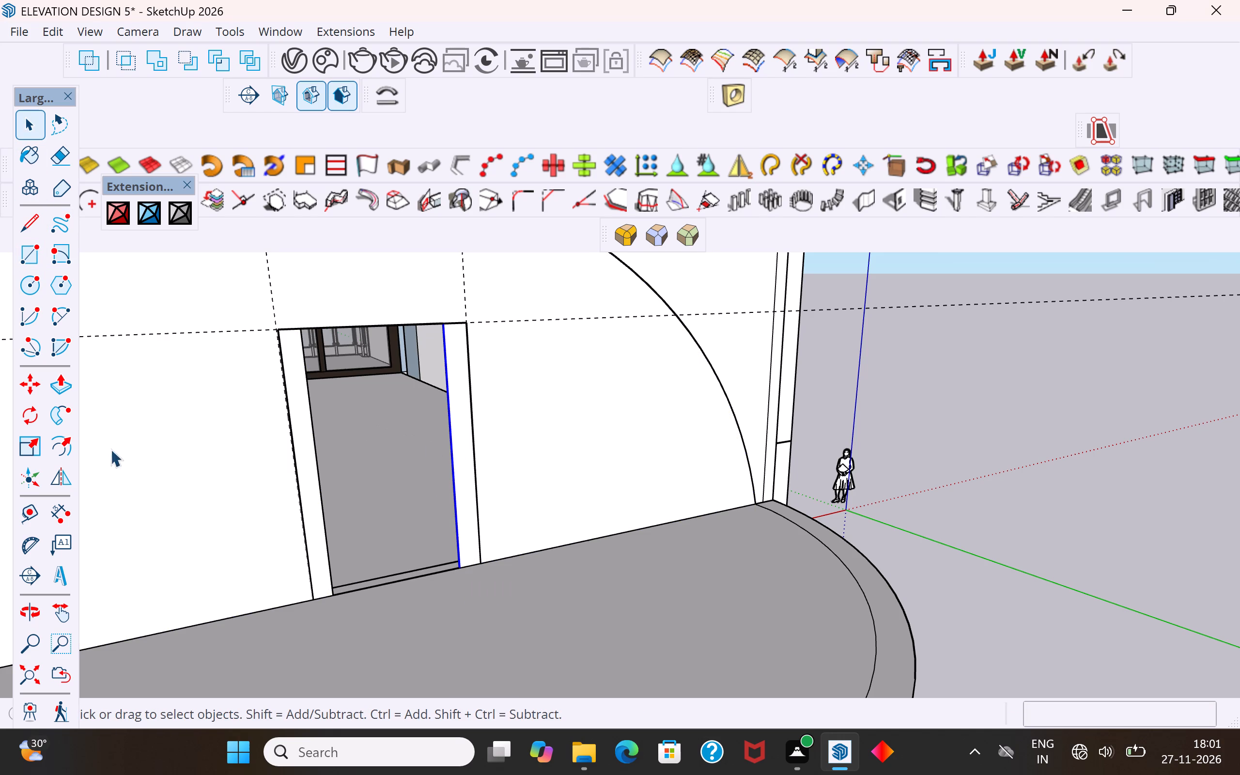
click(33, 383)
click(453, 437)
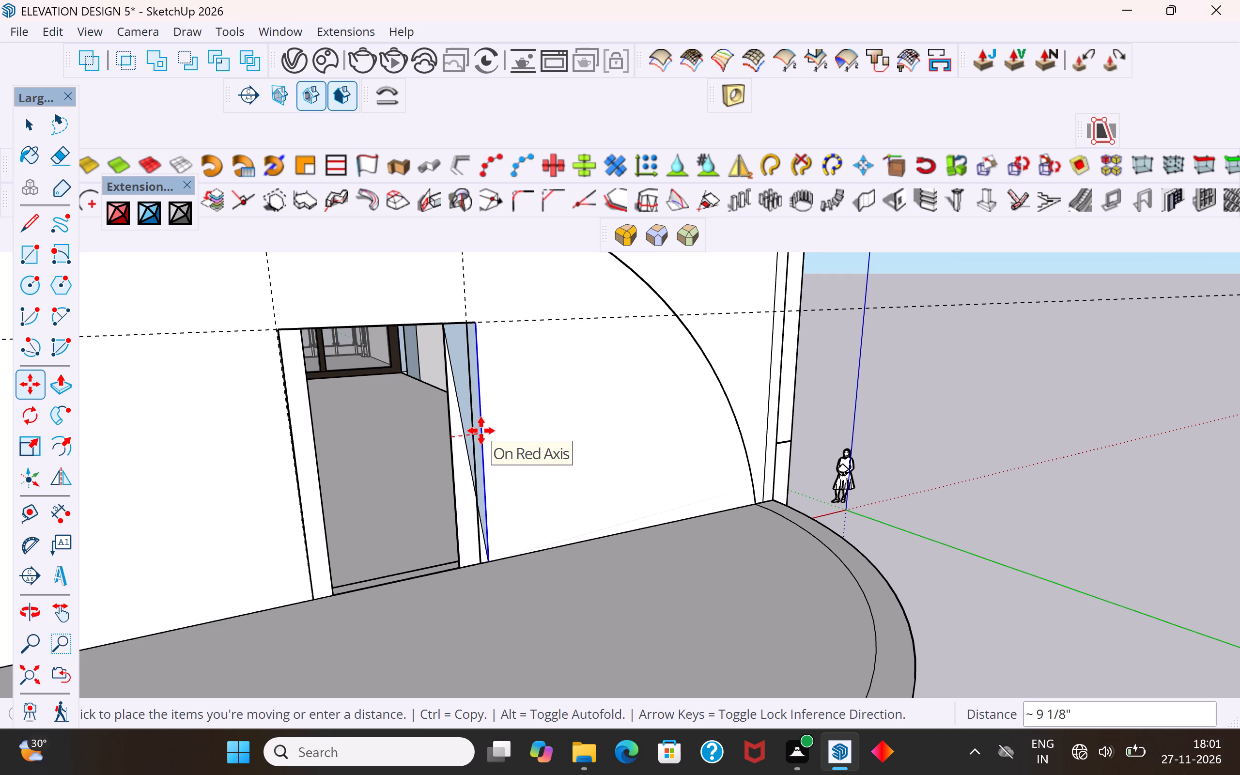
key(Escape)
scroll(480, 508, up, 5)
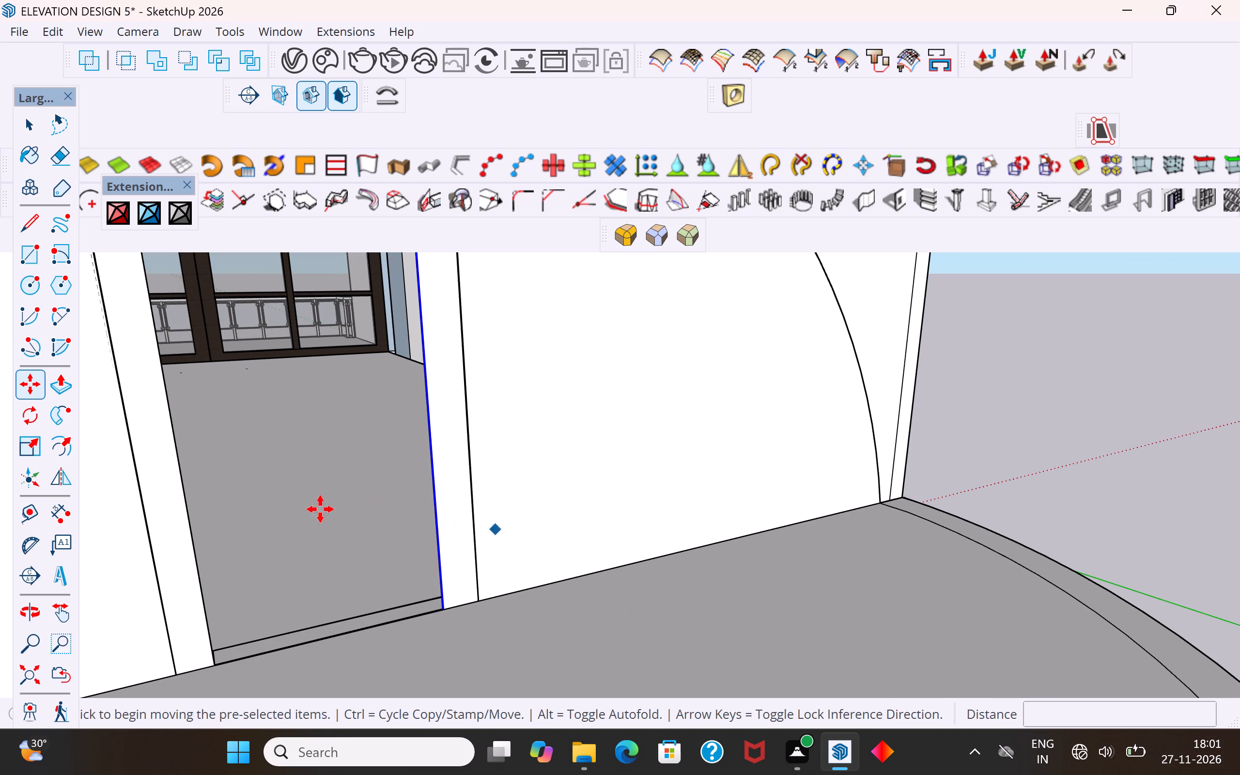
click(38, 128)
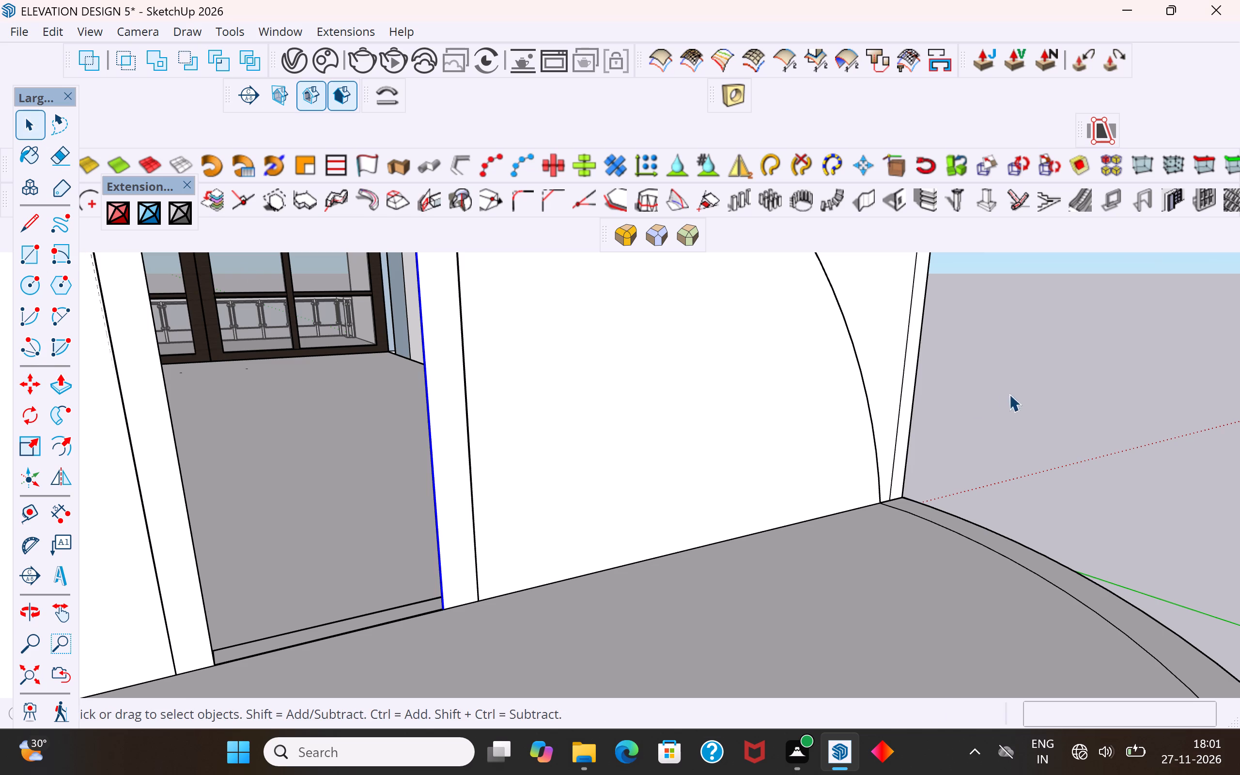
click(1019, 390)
Examine which faces and edges connect to the side strip and the opening's bottom edge by selecting them.
scroll(633, 536, down, 6)
middle_drag(629, 517, 582, 480)
click(517, 428)
scroll(515, 426, up, 3)
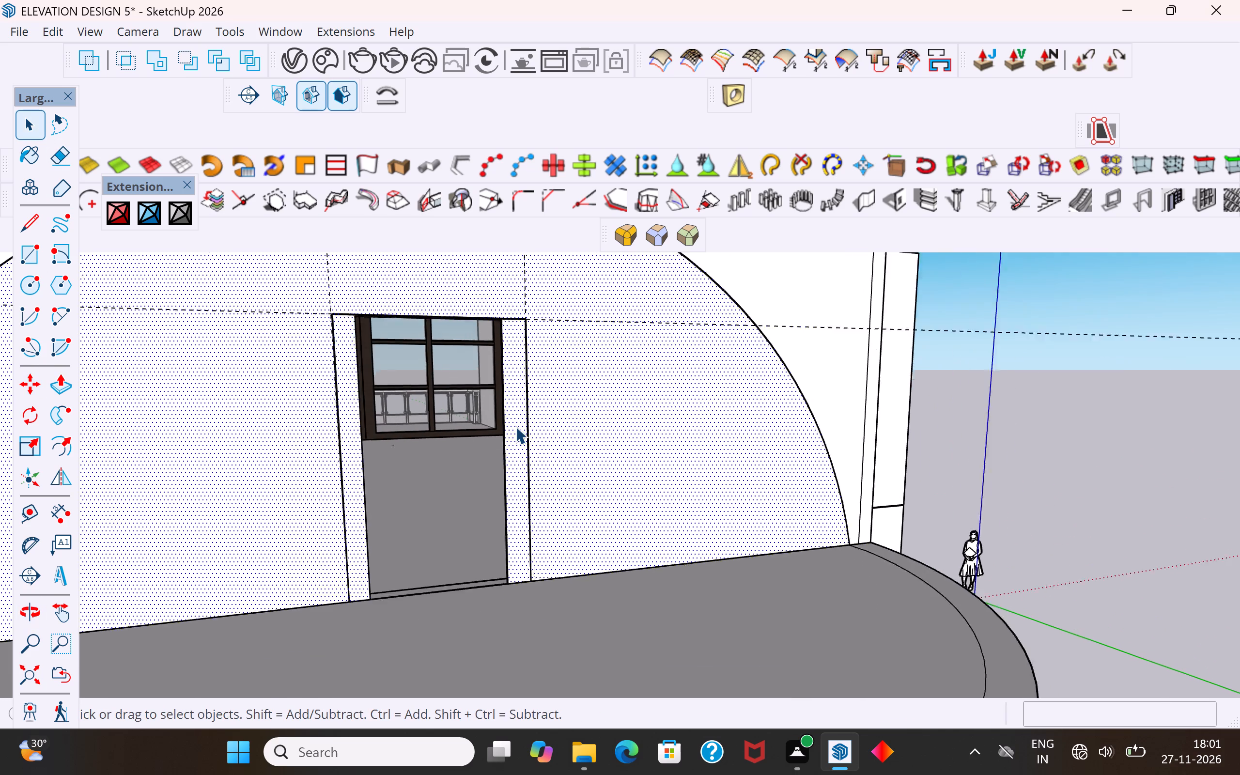
scroll(515, 426, up, 3)
middle_drag(522, 432, 494, 555)
scroll(489, 593, down, 5)
middle_drag(507, 496, 507, 465)
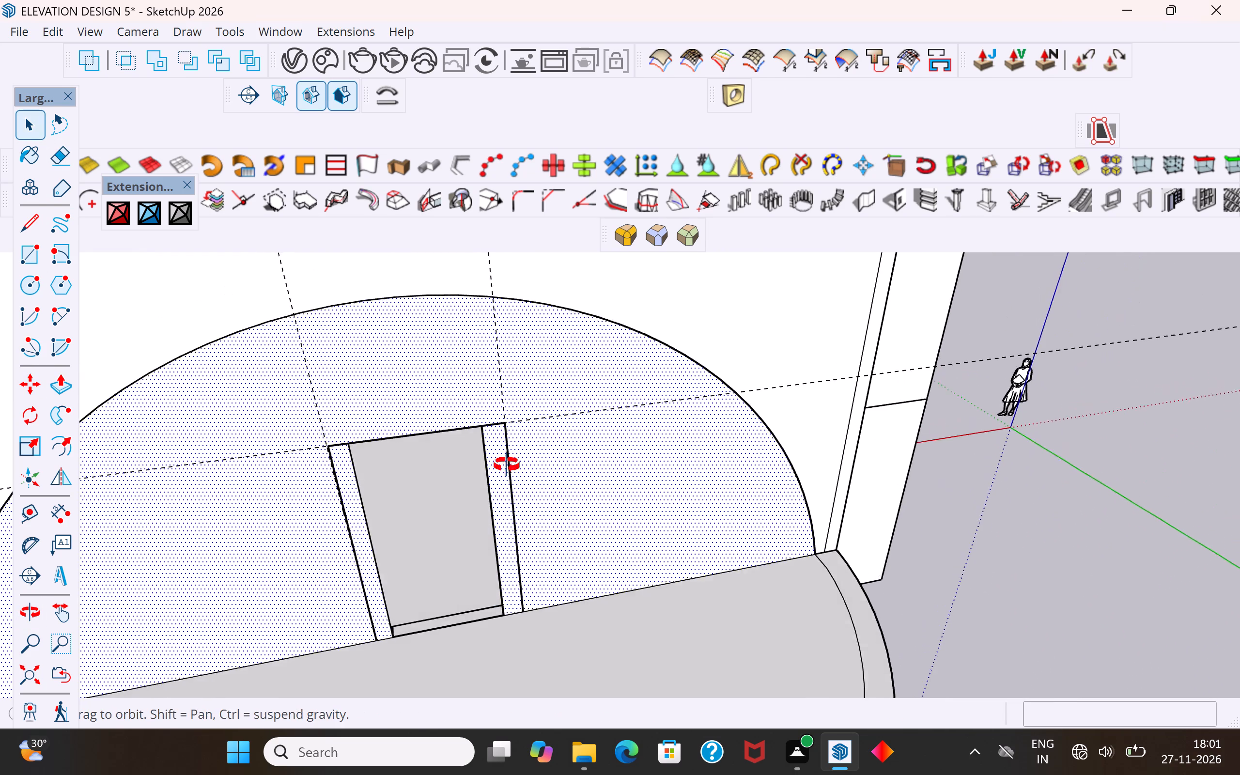
middle_drag(507, 465, 507, 445)
scroll(503, 448, up, 3)
double_click(497, 446)
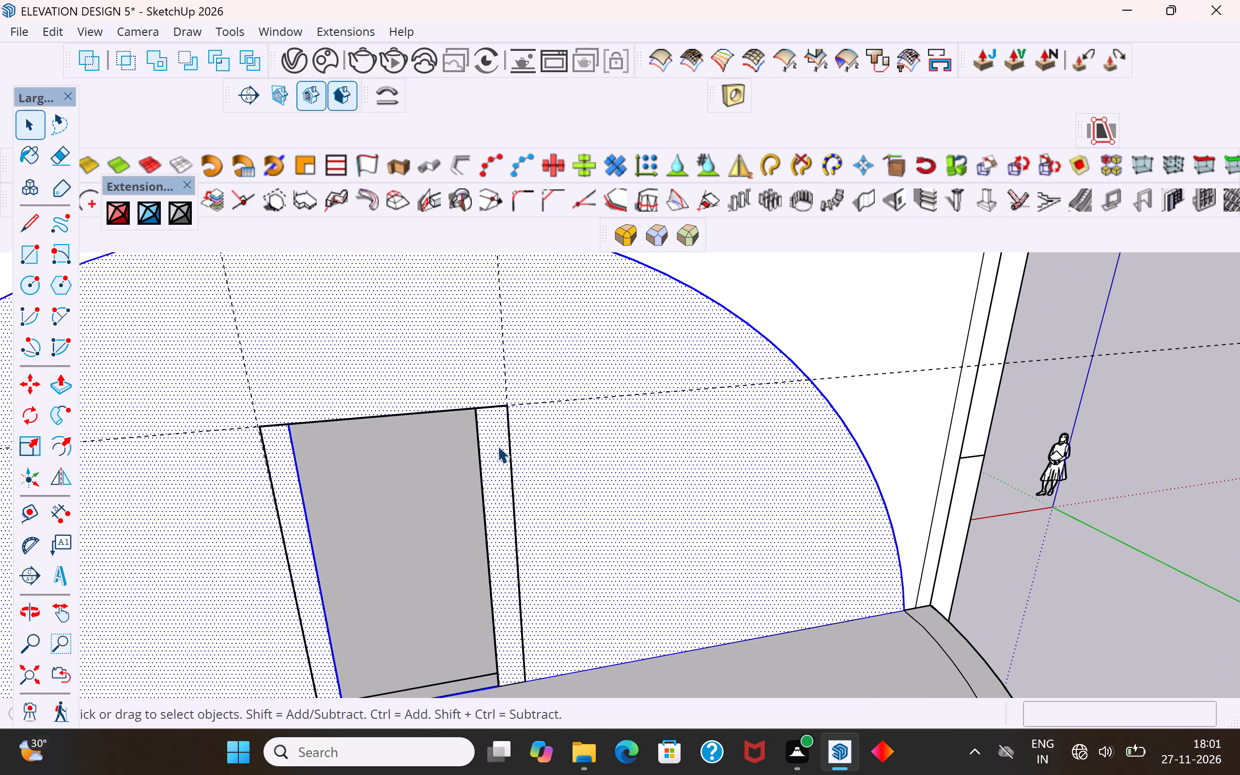
scroll(454, 523, down, 4)
middle_drag(490, 606, 463, 645)
scroll(440, 622, up, 5)
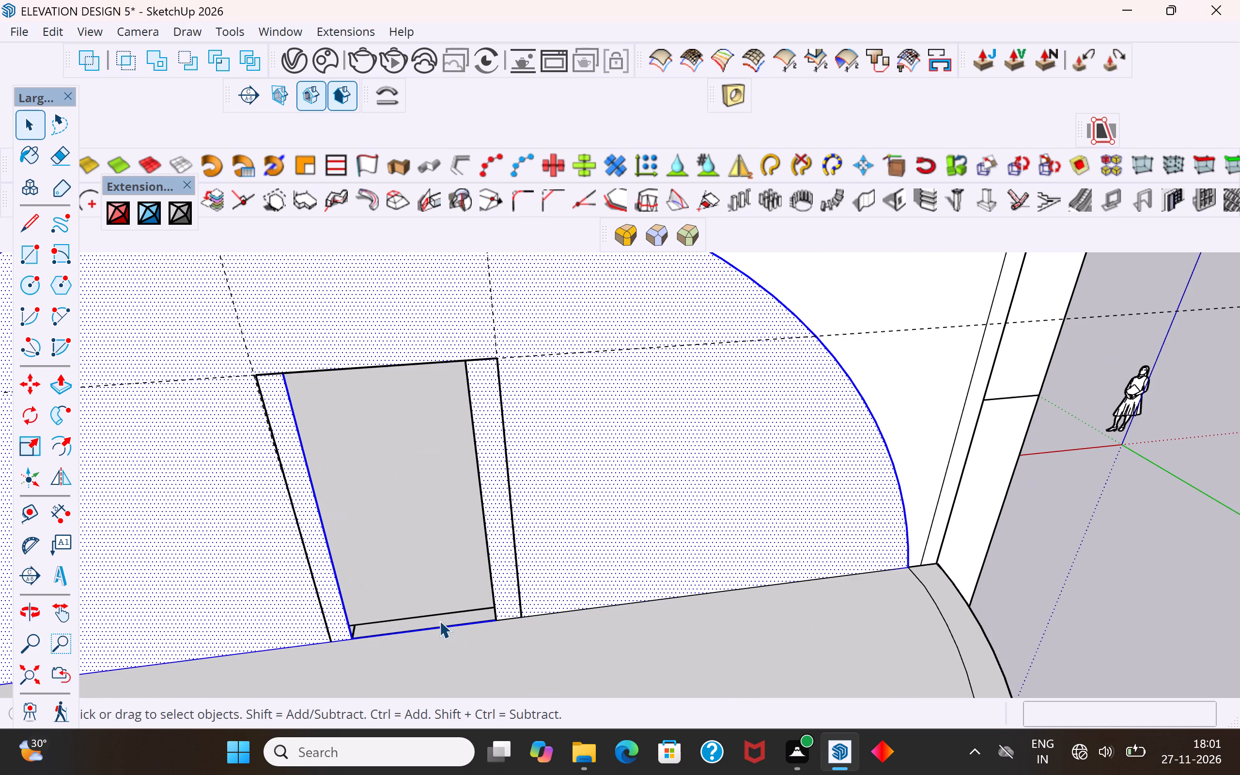
click(441, 627)
double_click(441, 627)
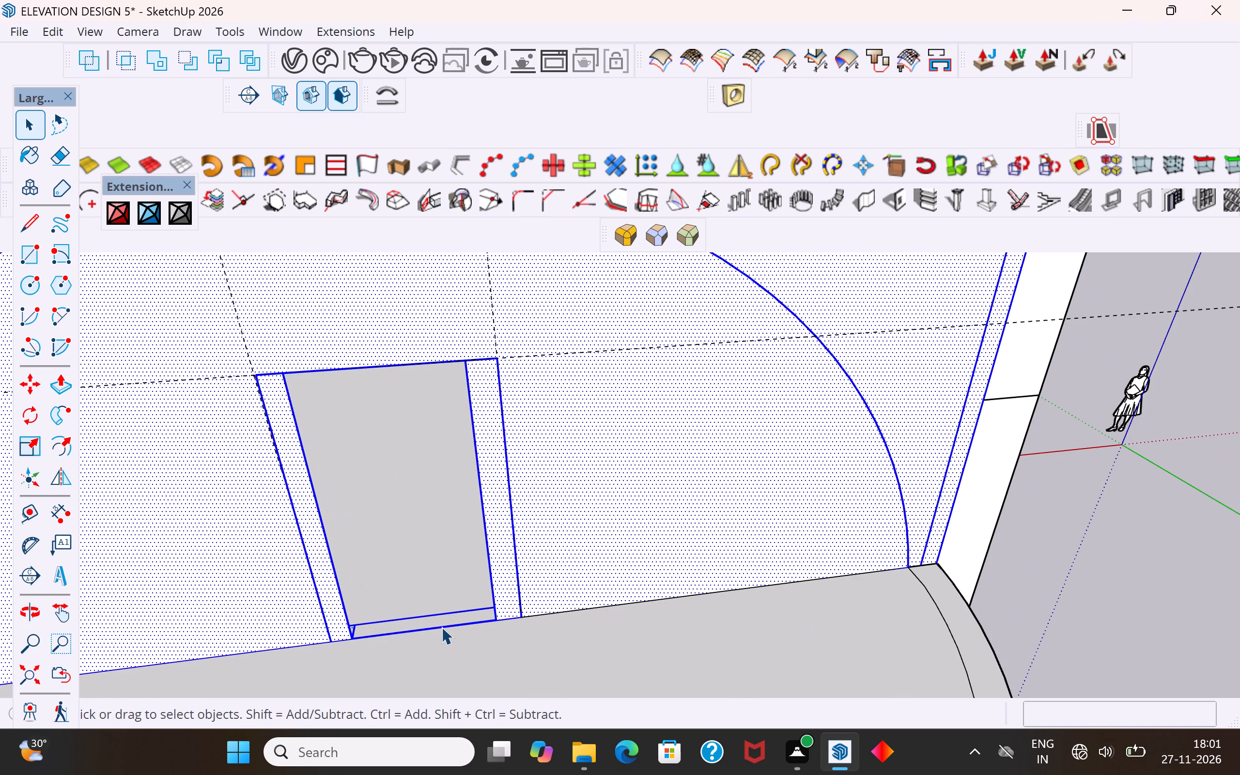
double_click(441, 627)
triple_click(441, 627)
click(1082, 552)
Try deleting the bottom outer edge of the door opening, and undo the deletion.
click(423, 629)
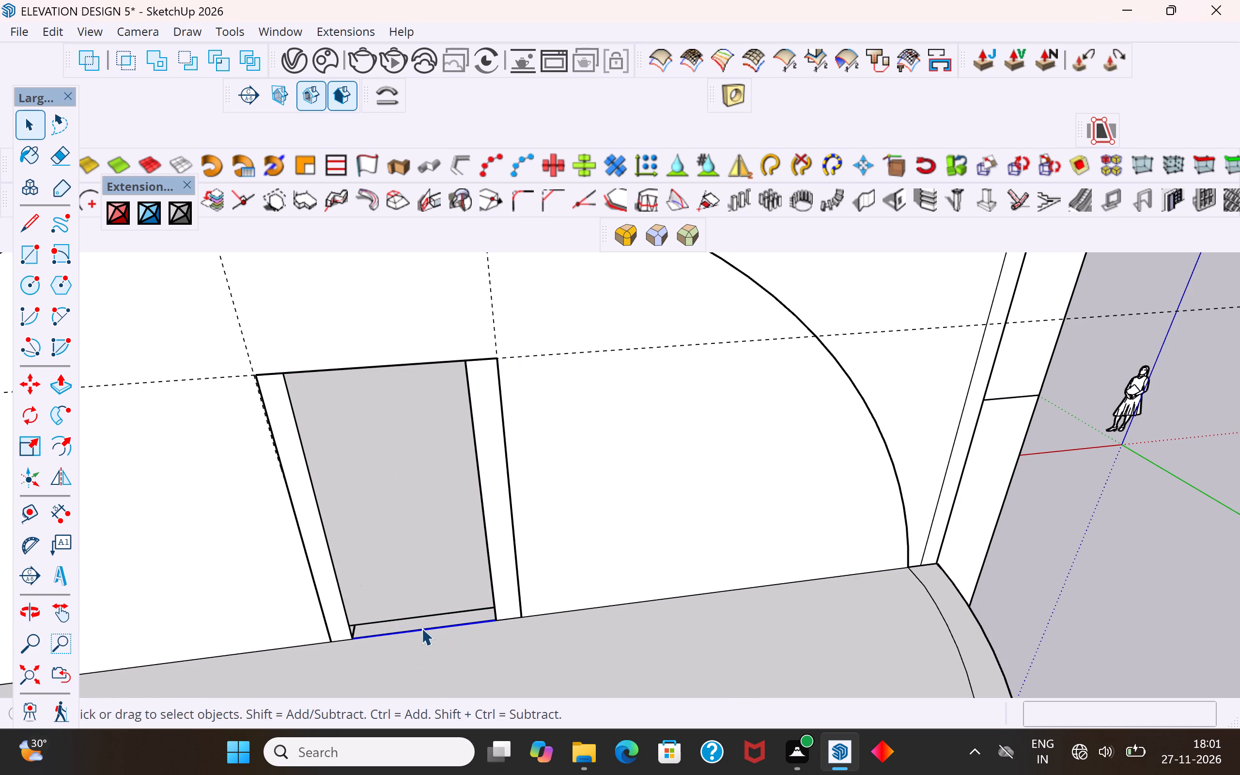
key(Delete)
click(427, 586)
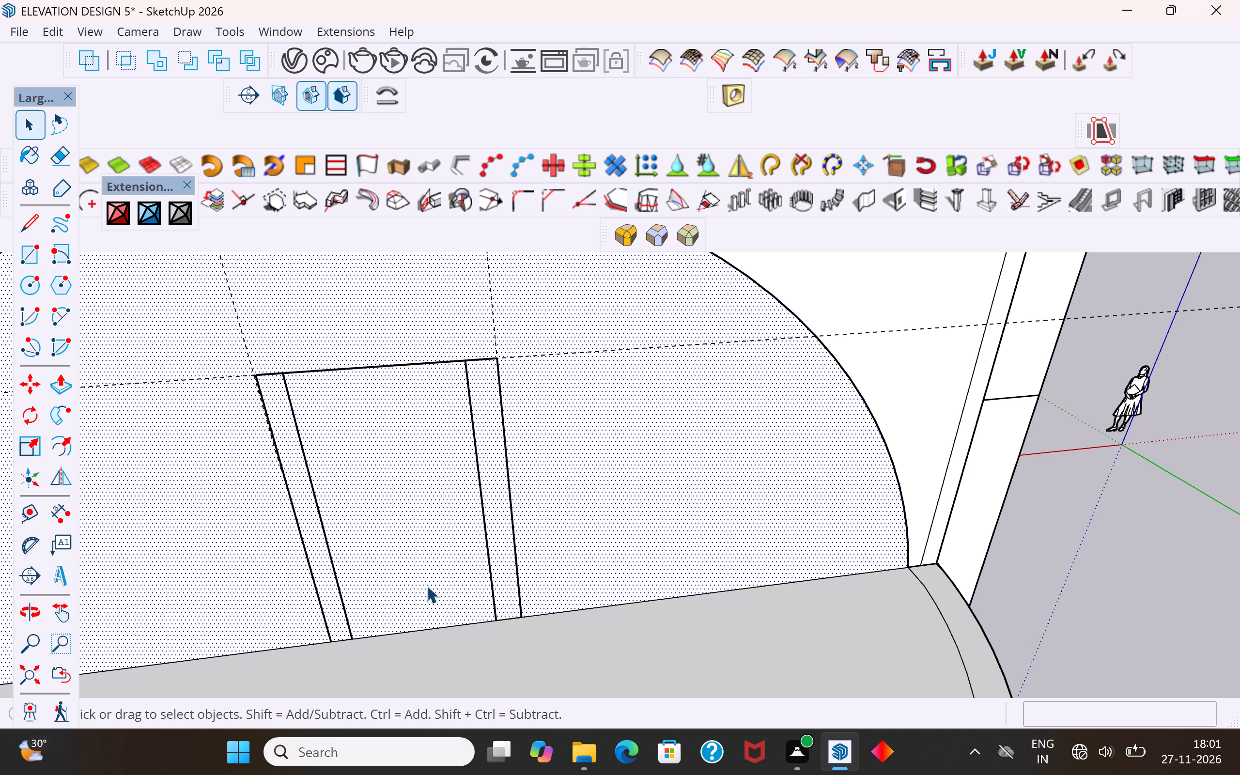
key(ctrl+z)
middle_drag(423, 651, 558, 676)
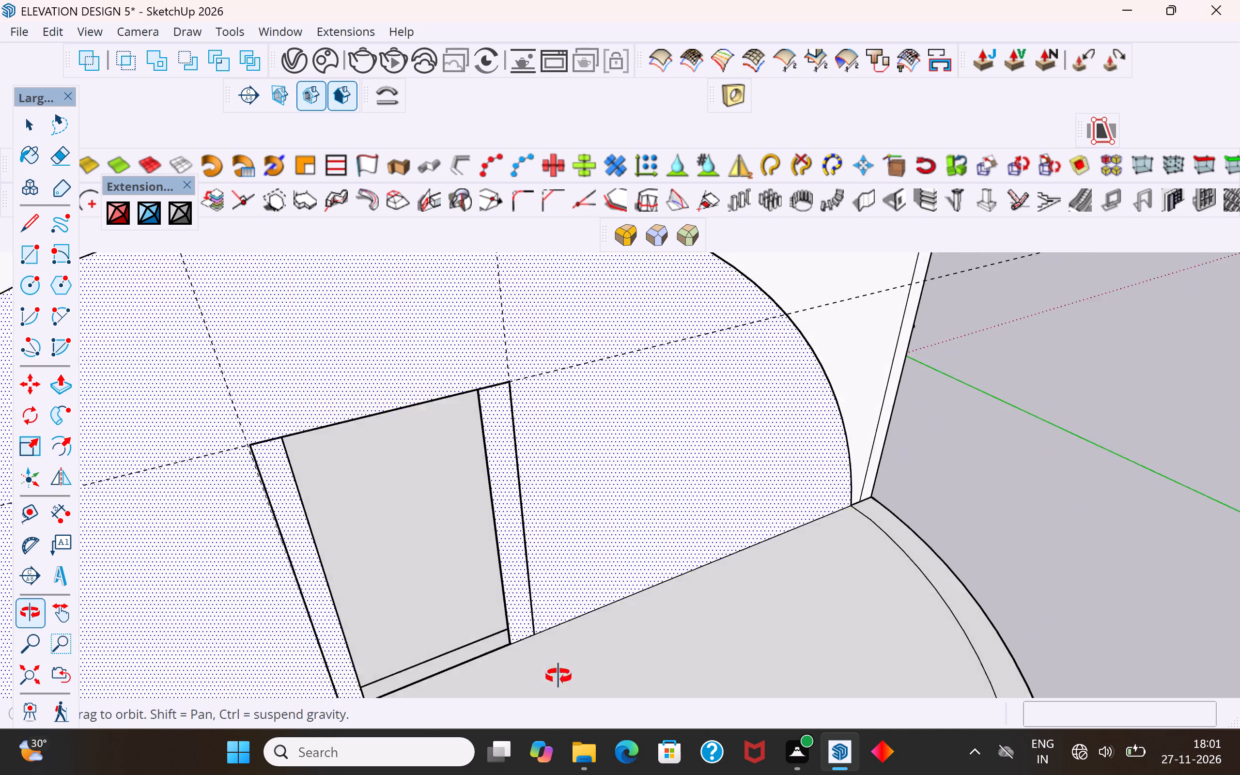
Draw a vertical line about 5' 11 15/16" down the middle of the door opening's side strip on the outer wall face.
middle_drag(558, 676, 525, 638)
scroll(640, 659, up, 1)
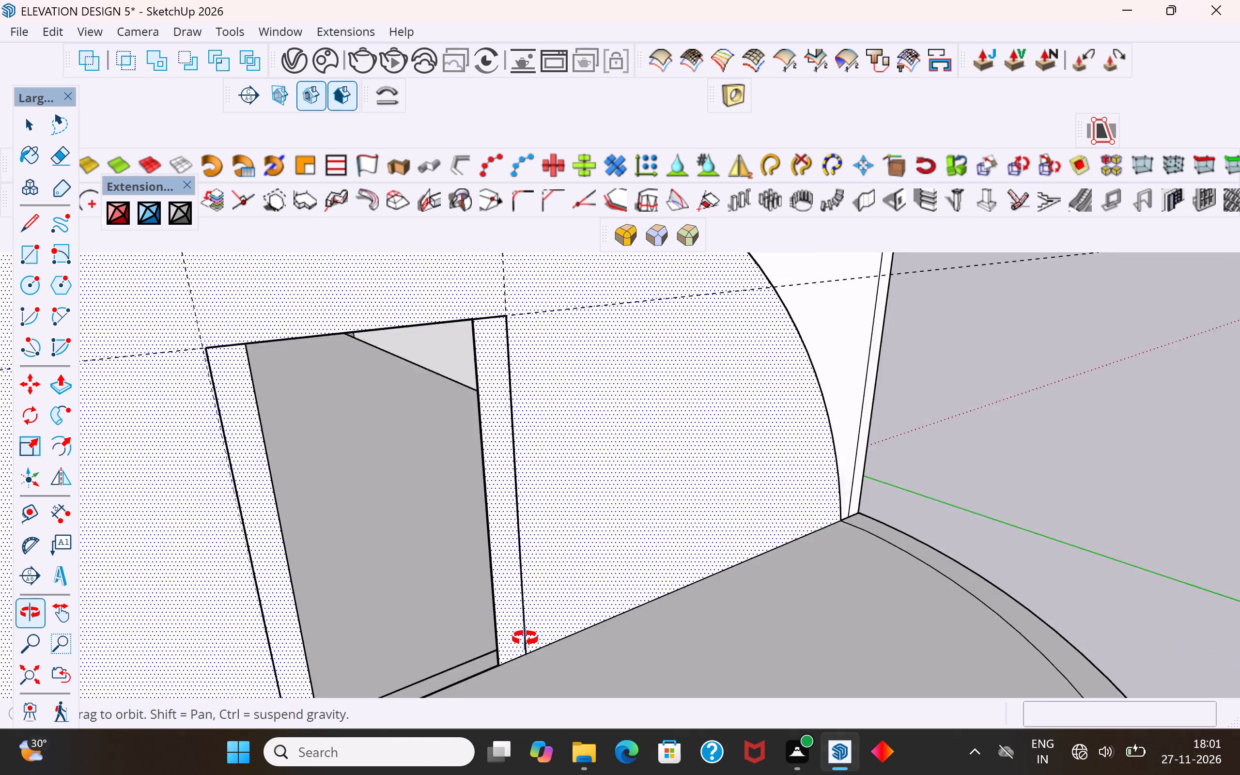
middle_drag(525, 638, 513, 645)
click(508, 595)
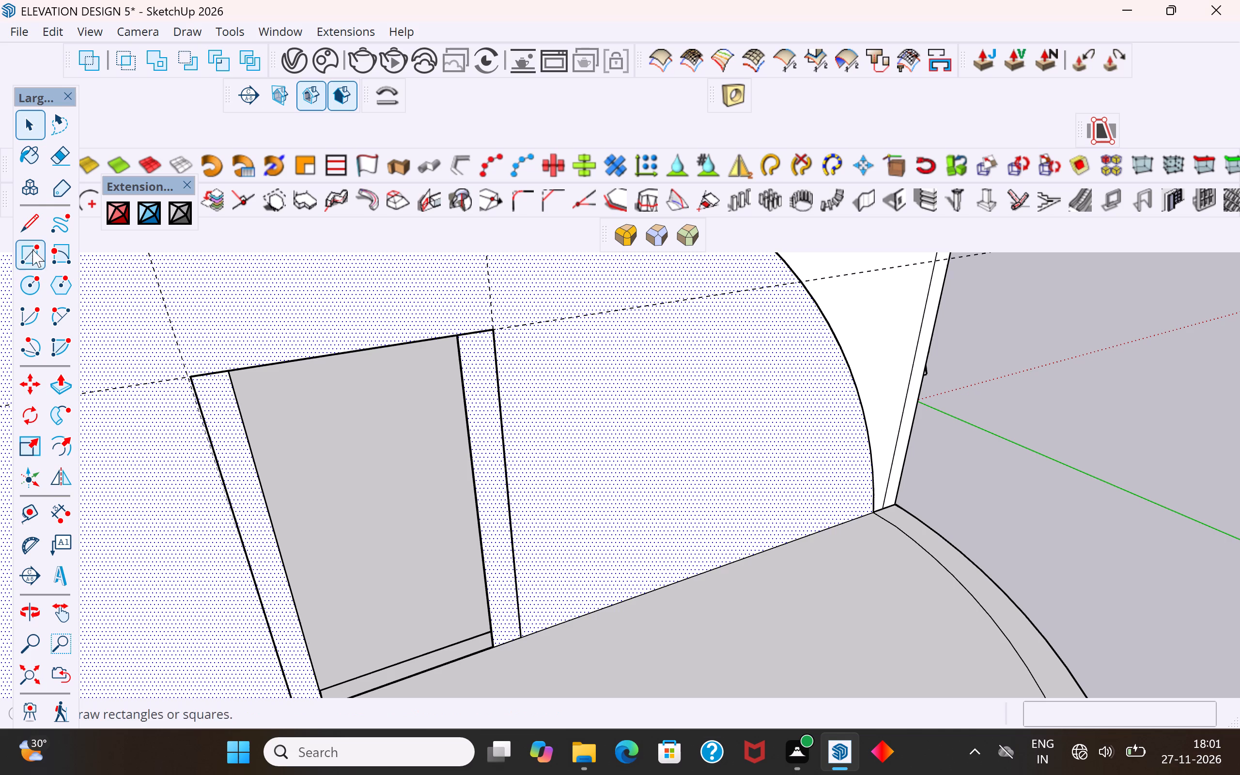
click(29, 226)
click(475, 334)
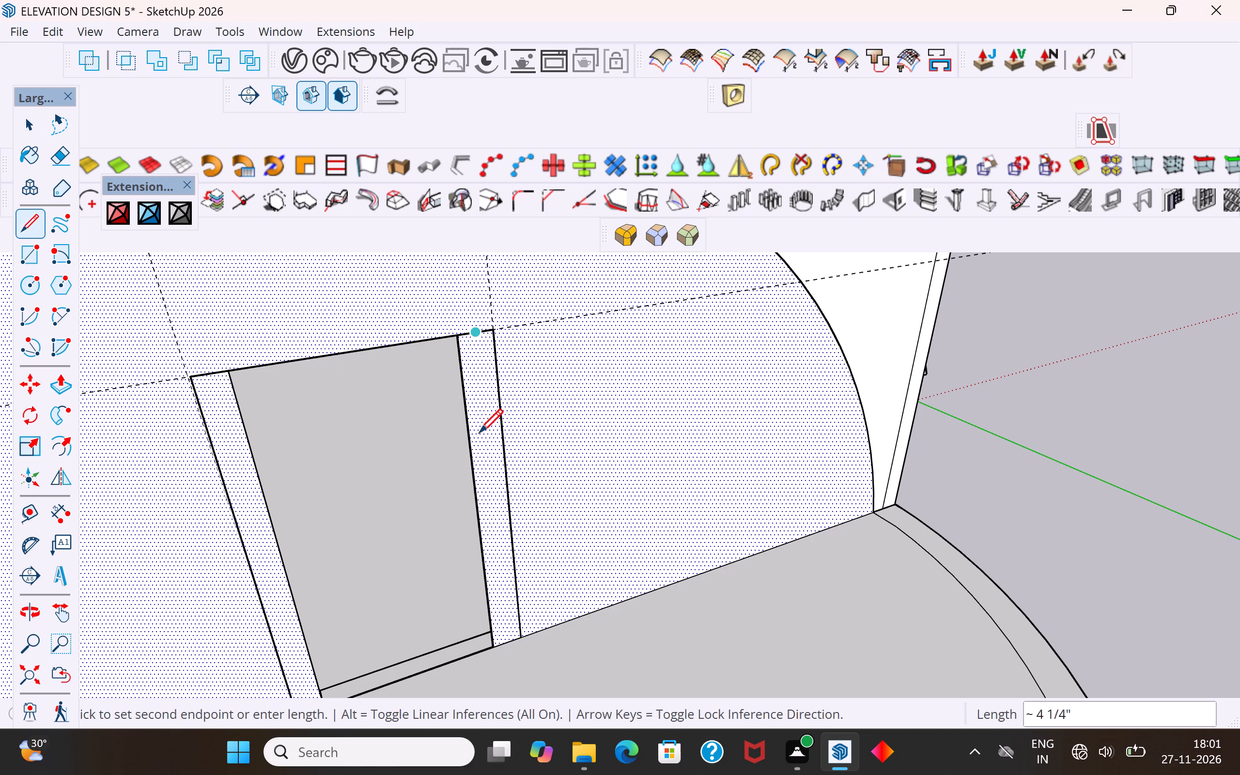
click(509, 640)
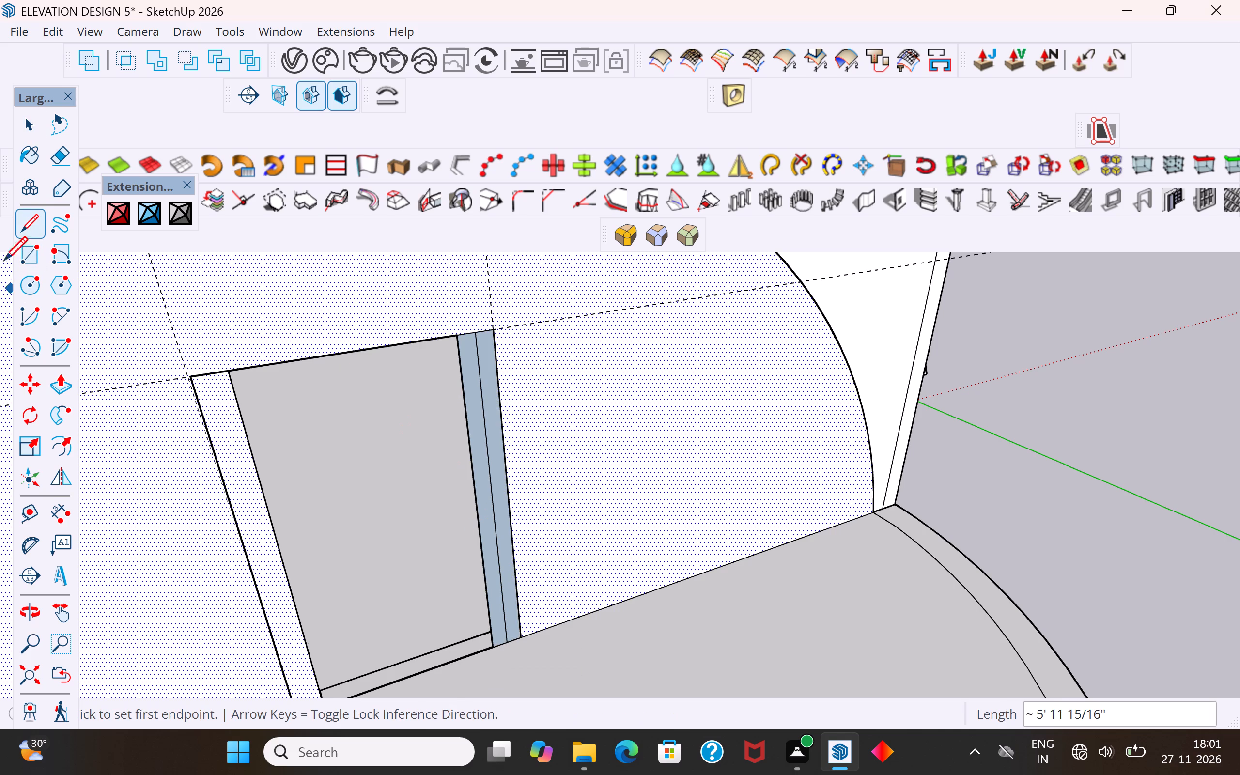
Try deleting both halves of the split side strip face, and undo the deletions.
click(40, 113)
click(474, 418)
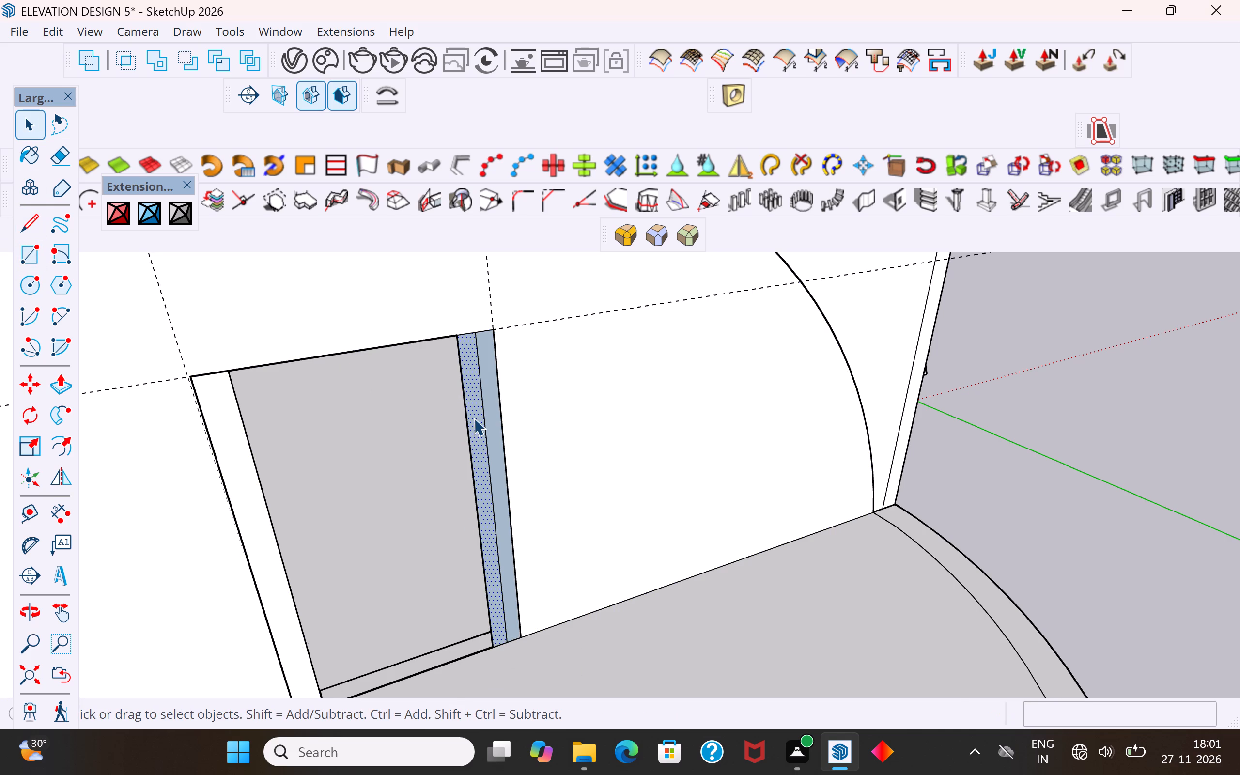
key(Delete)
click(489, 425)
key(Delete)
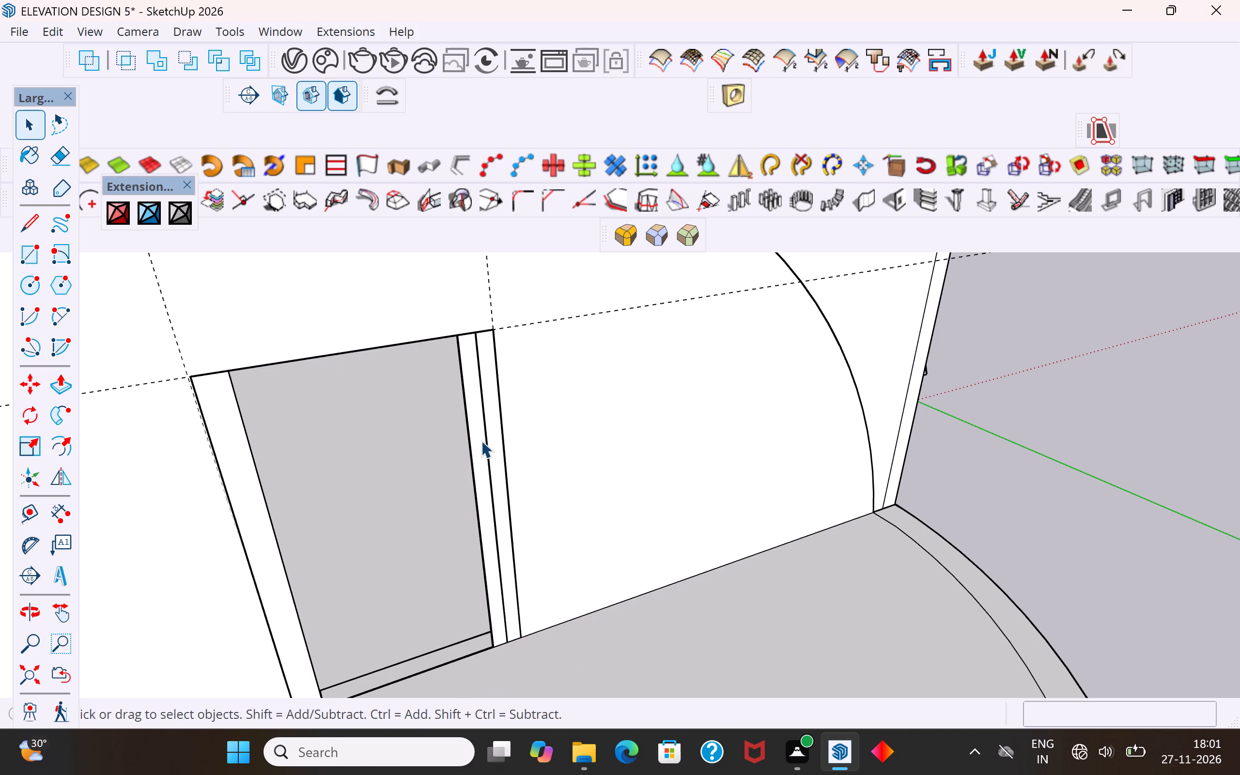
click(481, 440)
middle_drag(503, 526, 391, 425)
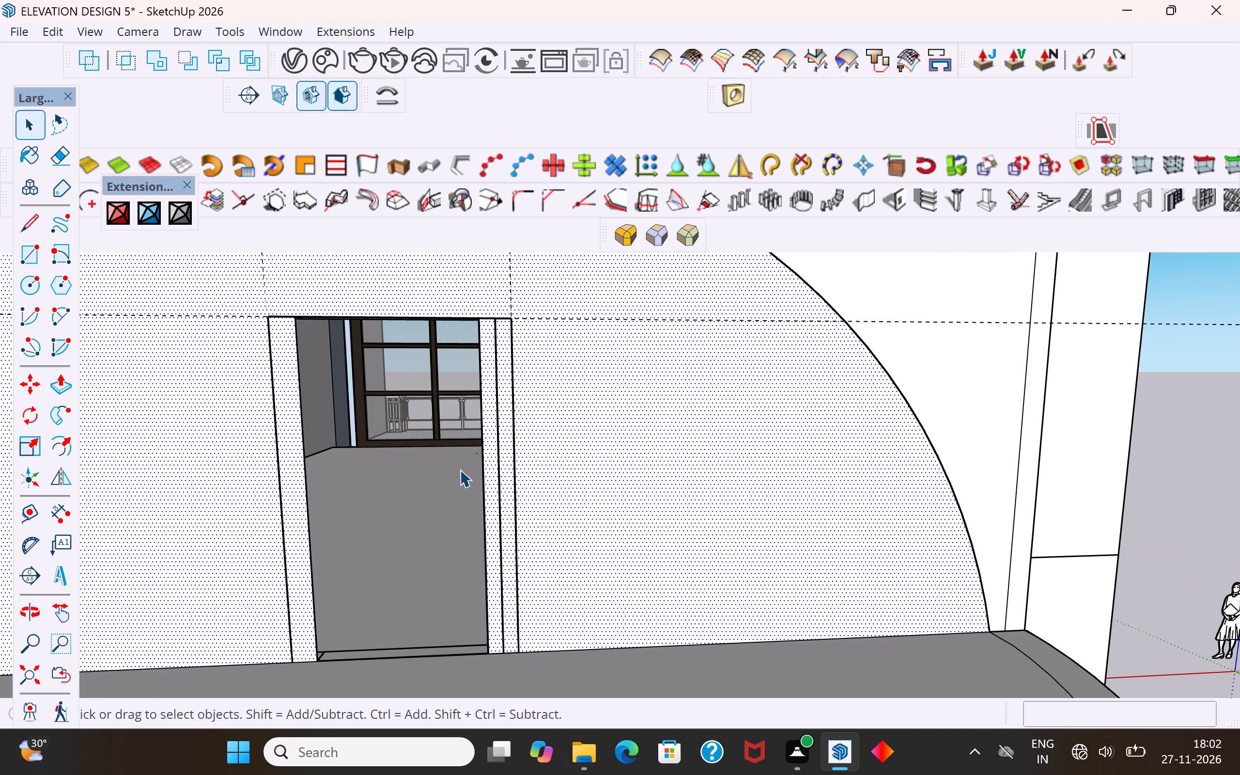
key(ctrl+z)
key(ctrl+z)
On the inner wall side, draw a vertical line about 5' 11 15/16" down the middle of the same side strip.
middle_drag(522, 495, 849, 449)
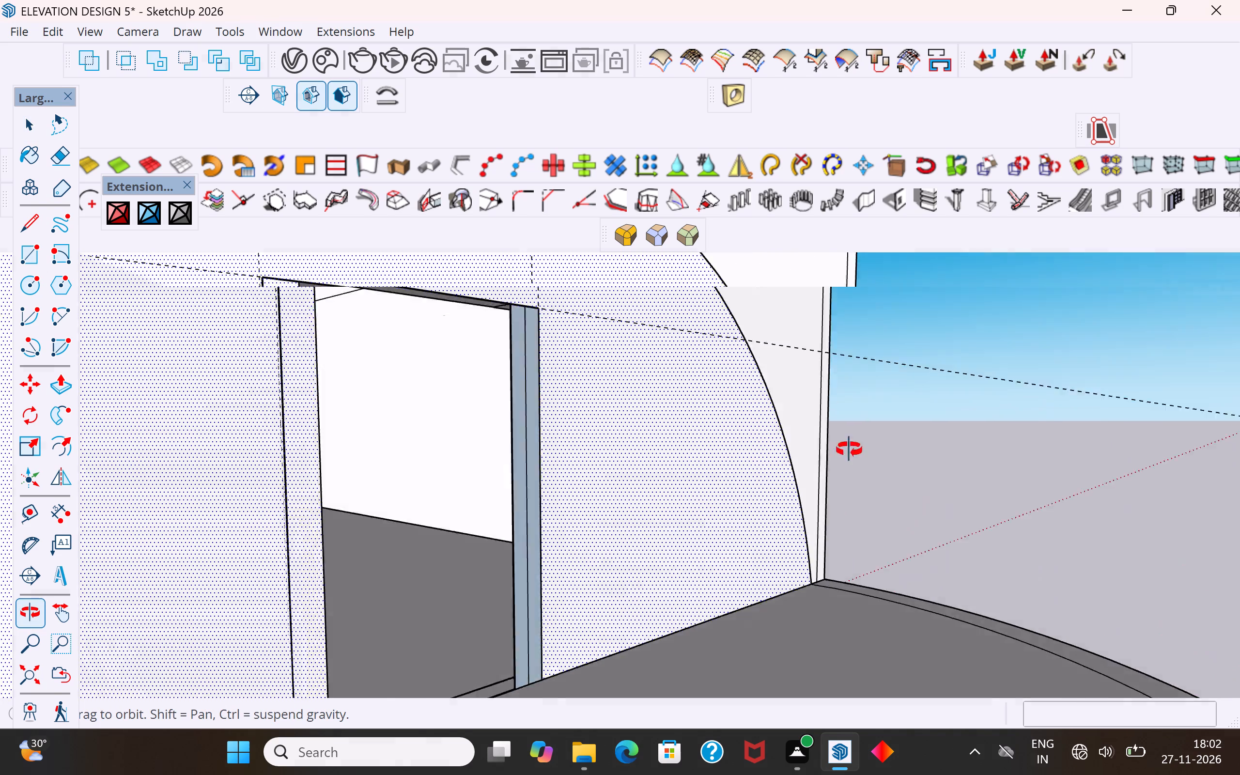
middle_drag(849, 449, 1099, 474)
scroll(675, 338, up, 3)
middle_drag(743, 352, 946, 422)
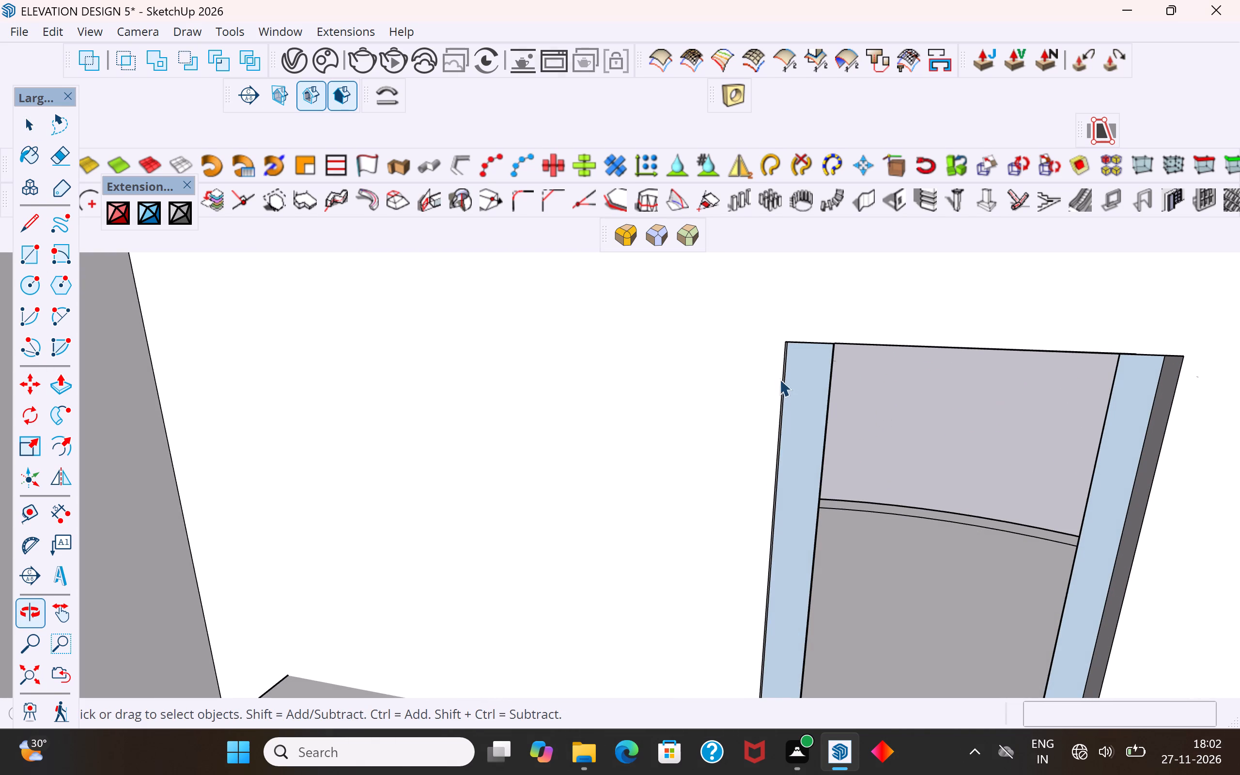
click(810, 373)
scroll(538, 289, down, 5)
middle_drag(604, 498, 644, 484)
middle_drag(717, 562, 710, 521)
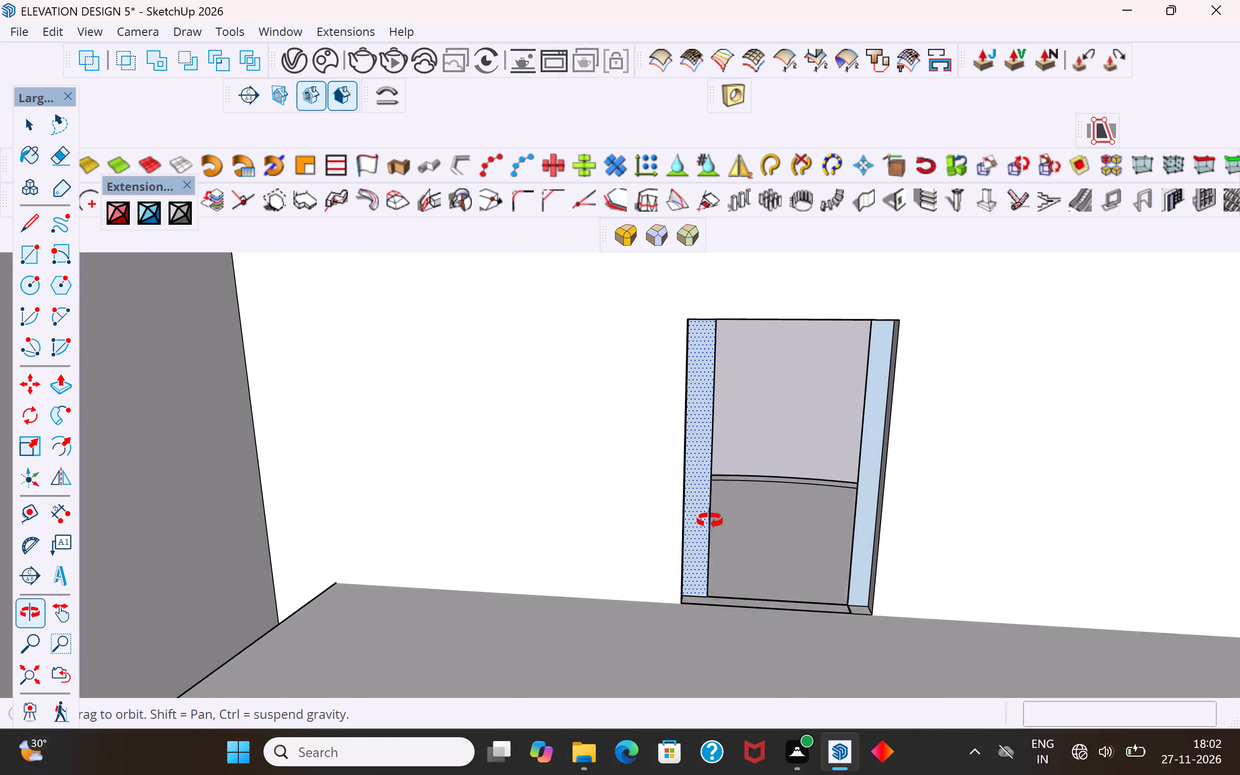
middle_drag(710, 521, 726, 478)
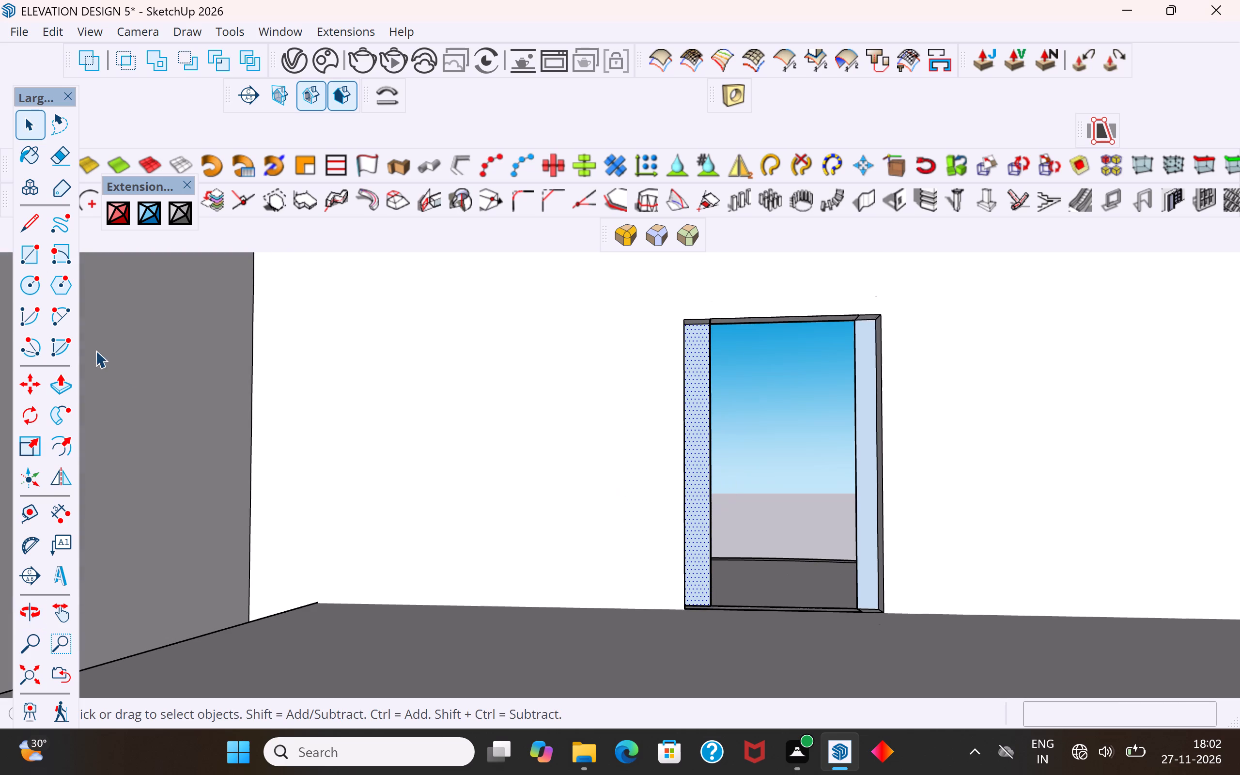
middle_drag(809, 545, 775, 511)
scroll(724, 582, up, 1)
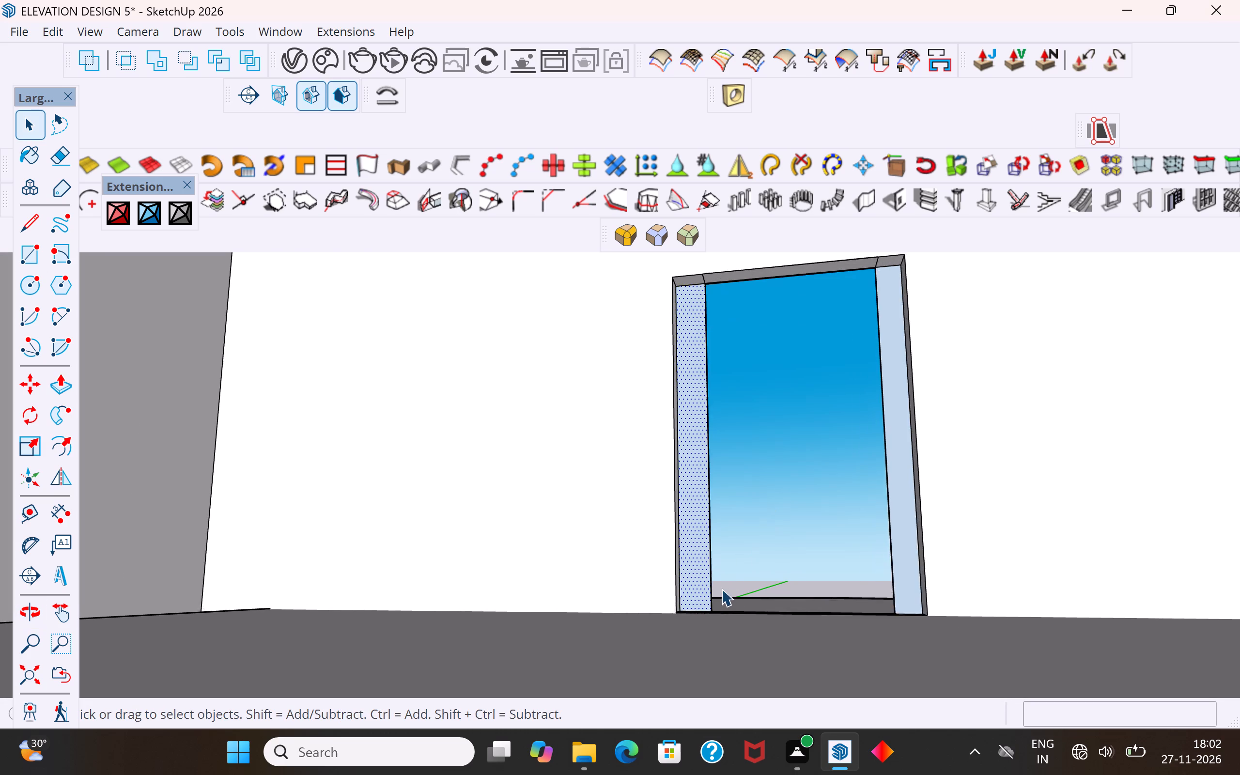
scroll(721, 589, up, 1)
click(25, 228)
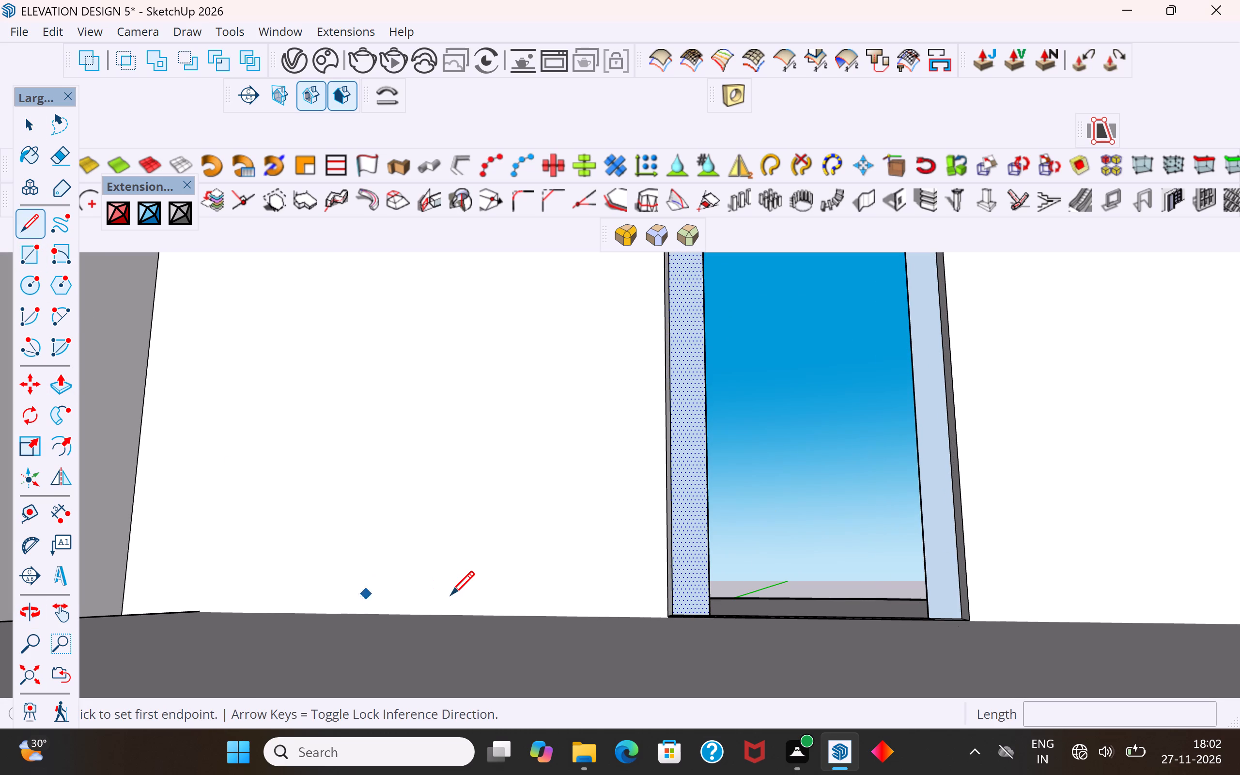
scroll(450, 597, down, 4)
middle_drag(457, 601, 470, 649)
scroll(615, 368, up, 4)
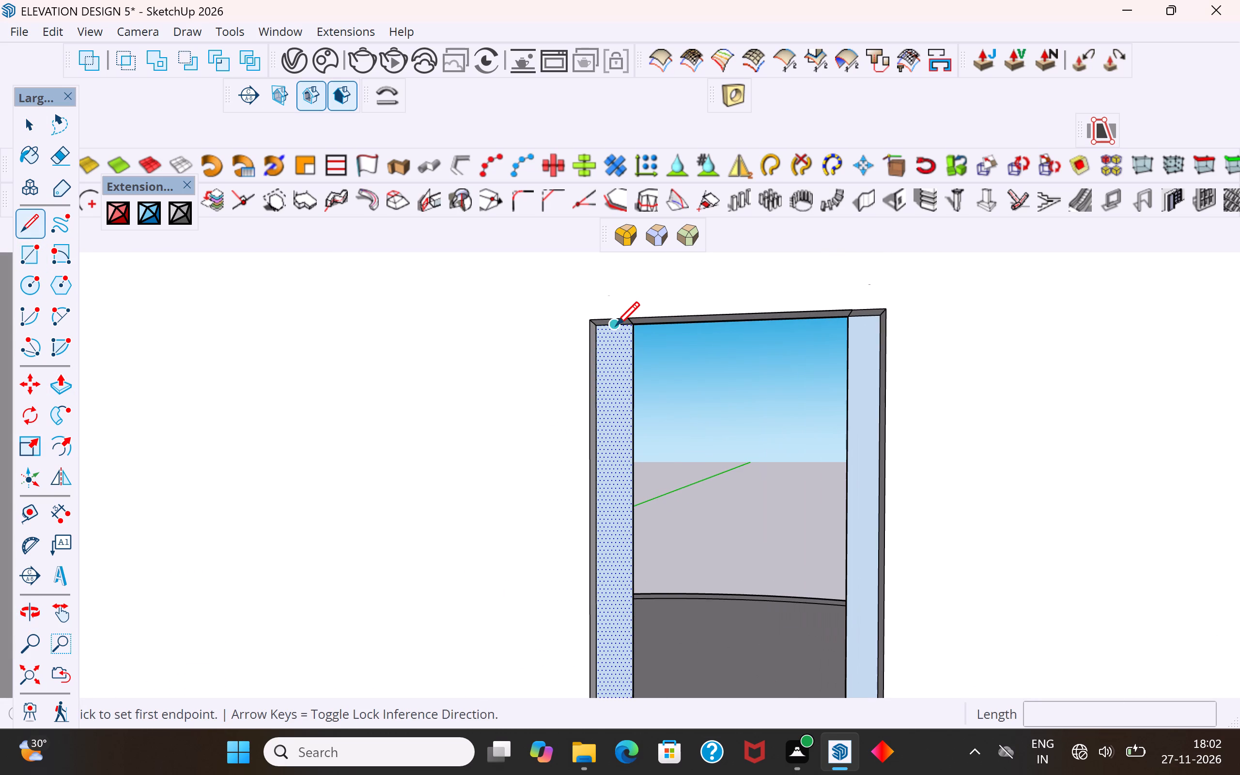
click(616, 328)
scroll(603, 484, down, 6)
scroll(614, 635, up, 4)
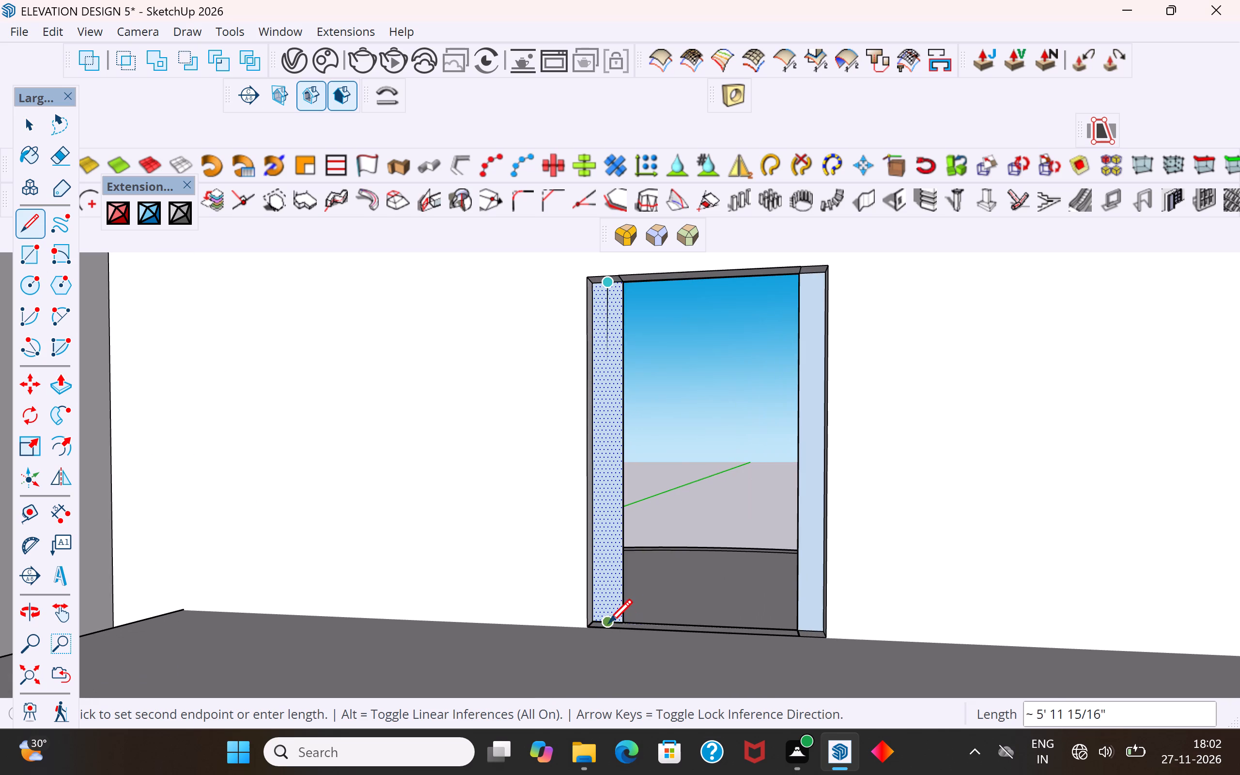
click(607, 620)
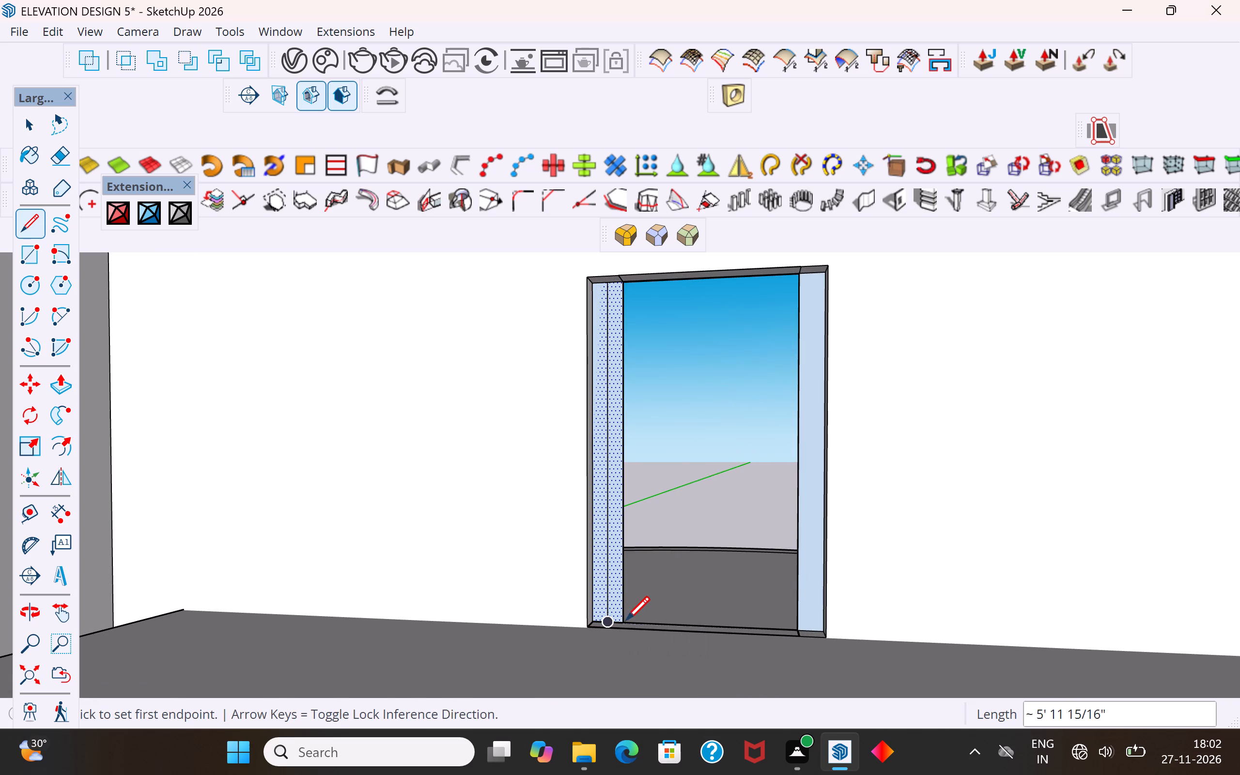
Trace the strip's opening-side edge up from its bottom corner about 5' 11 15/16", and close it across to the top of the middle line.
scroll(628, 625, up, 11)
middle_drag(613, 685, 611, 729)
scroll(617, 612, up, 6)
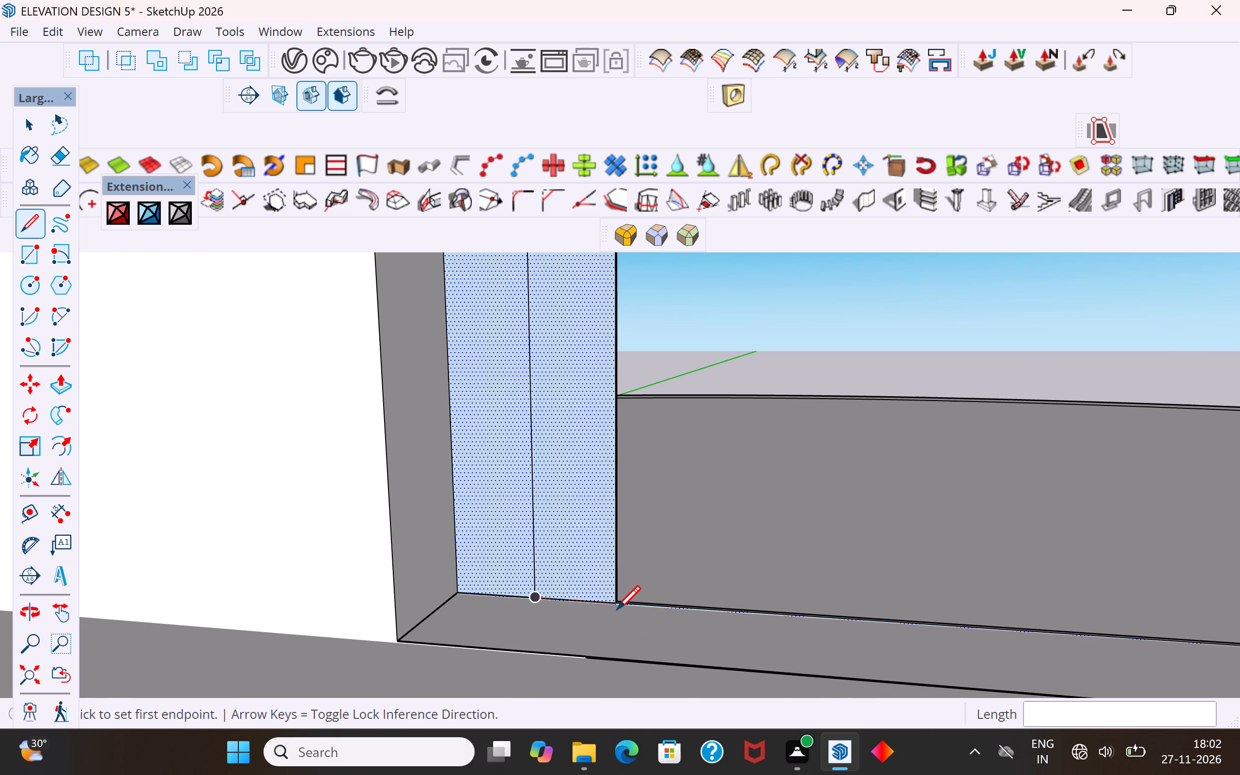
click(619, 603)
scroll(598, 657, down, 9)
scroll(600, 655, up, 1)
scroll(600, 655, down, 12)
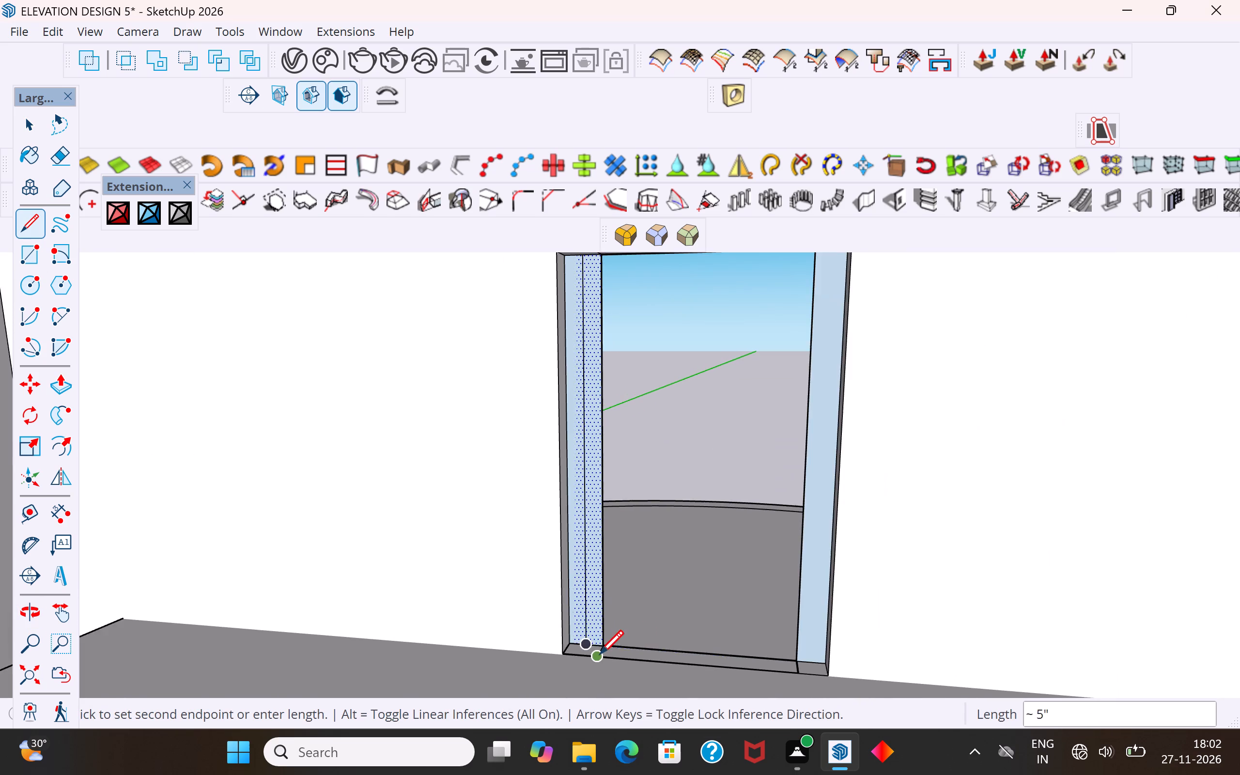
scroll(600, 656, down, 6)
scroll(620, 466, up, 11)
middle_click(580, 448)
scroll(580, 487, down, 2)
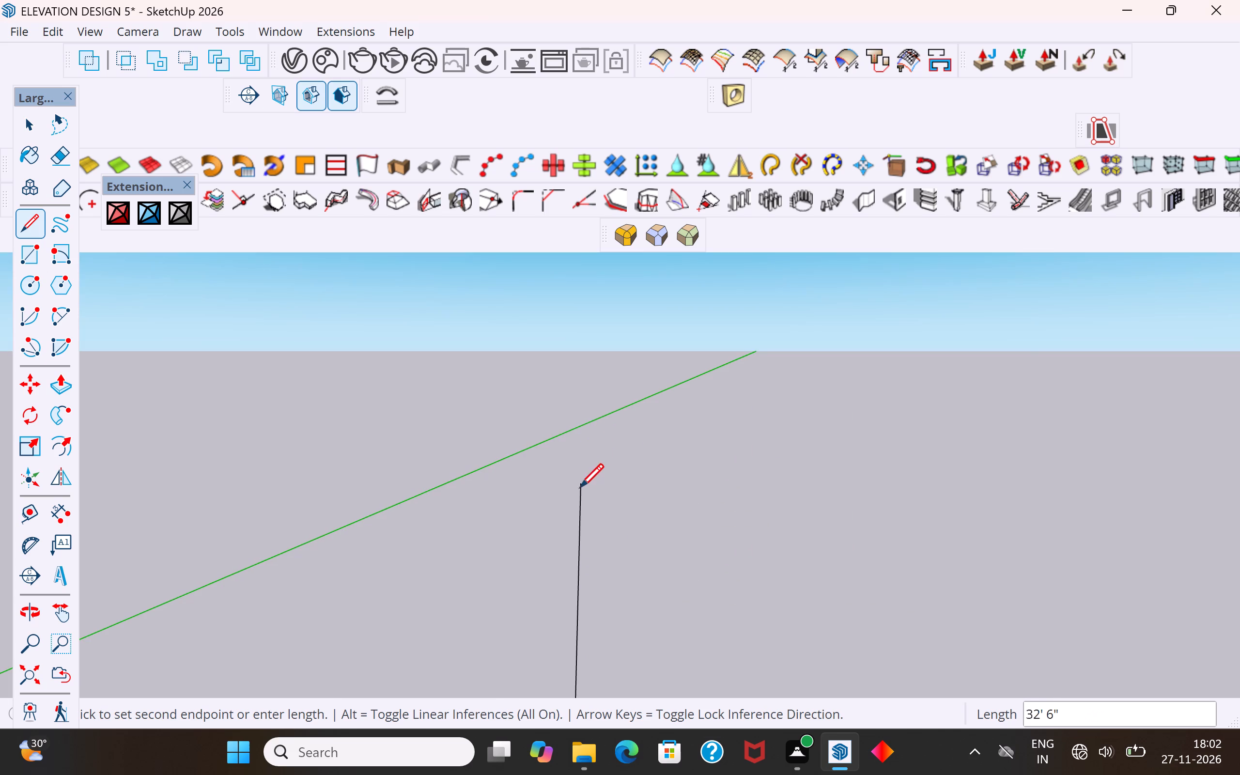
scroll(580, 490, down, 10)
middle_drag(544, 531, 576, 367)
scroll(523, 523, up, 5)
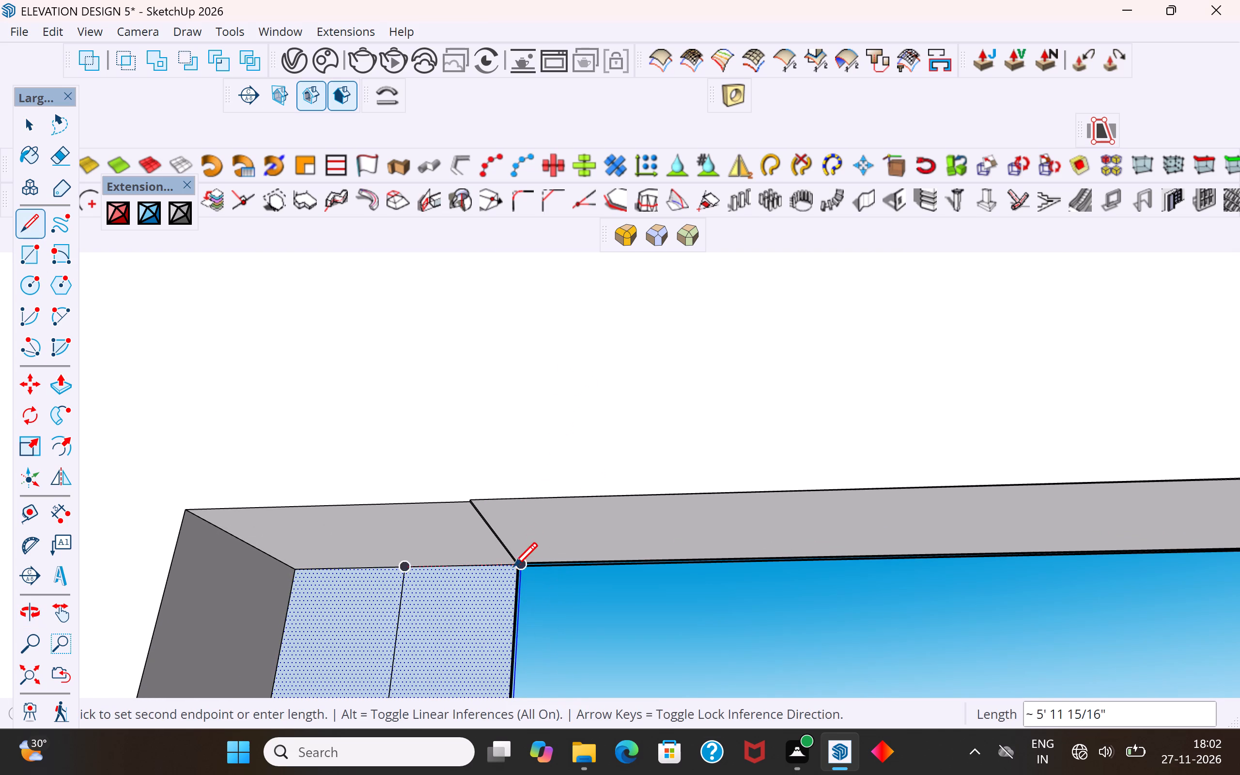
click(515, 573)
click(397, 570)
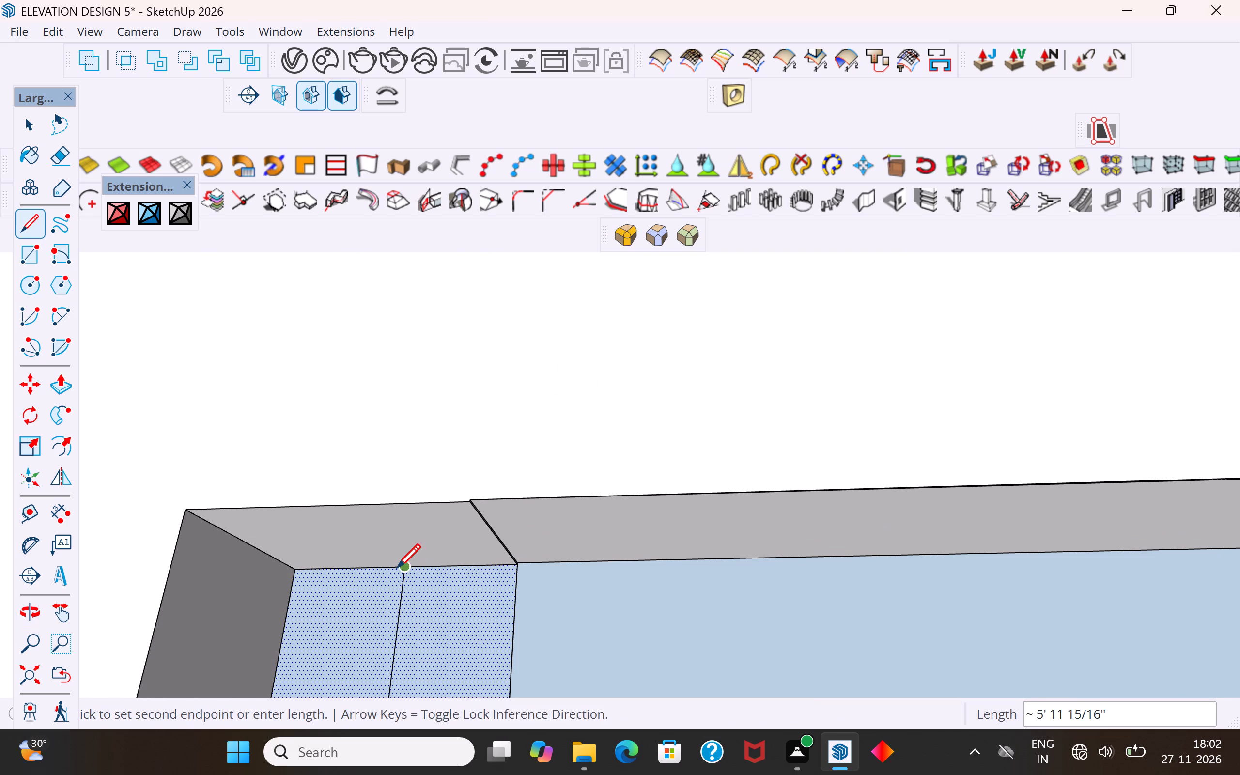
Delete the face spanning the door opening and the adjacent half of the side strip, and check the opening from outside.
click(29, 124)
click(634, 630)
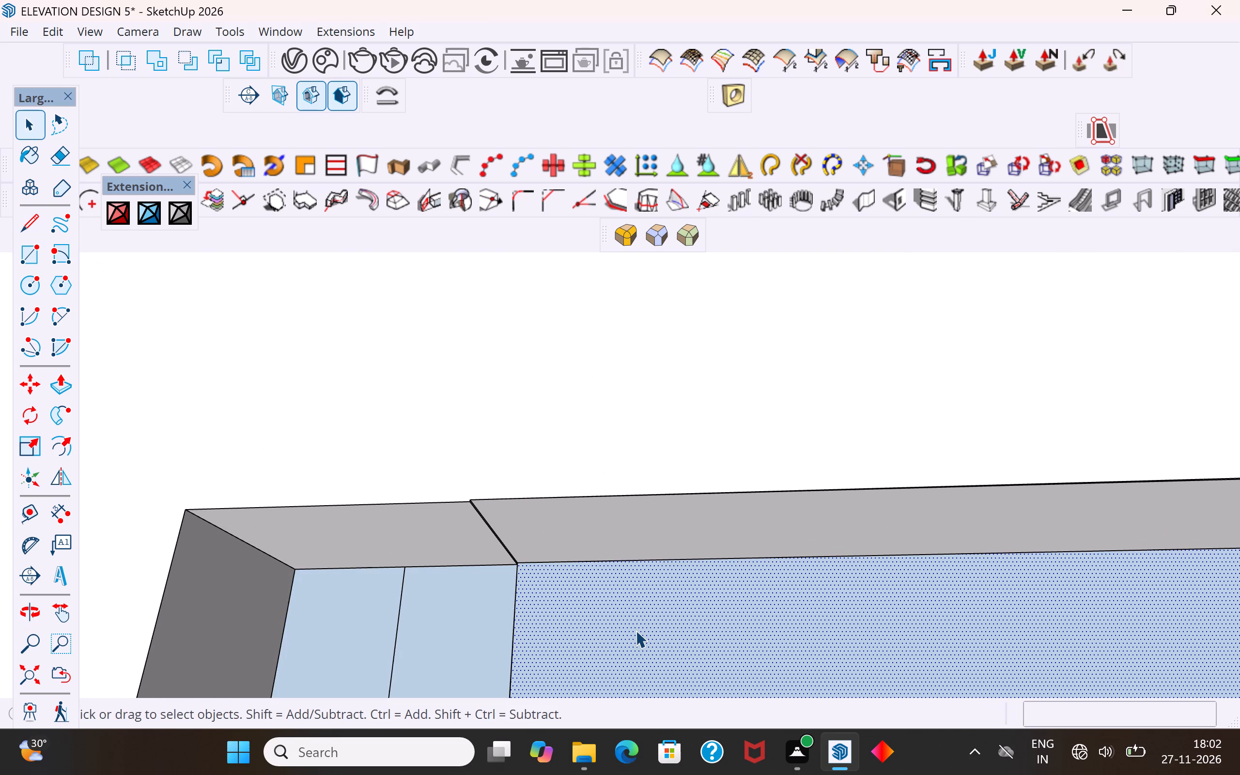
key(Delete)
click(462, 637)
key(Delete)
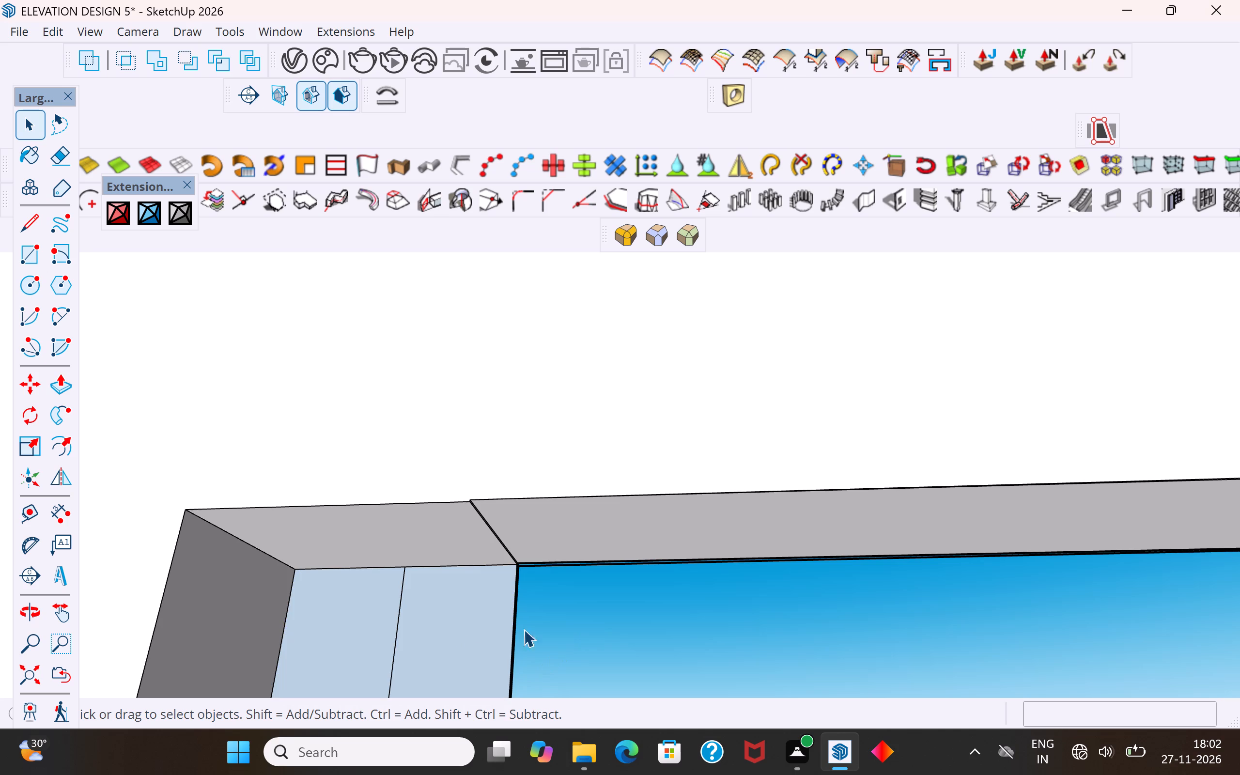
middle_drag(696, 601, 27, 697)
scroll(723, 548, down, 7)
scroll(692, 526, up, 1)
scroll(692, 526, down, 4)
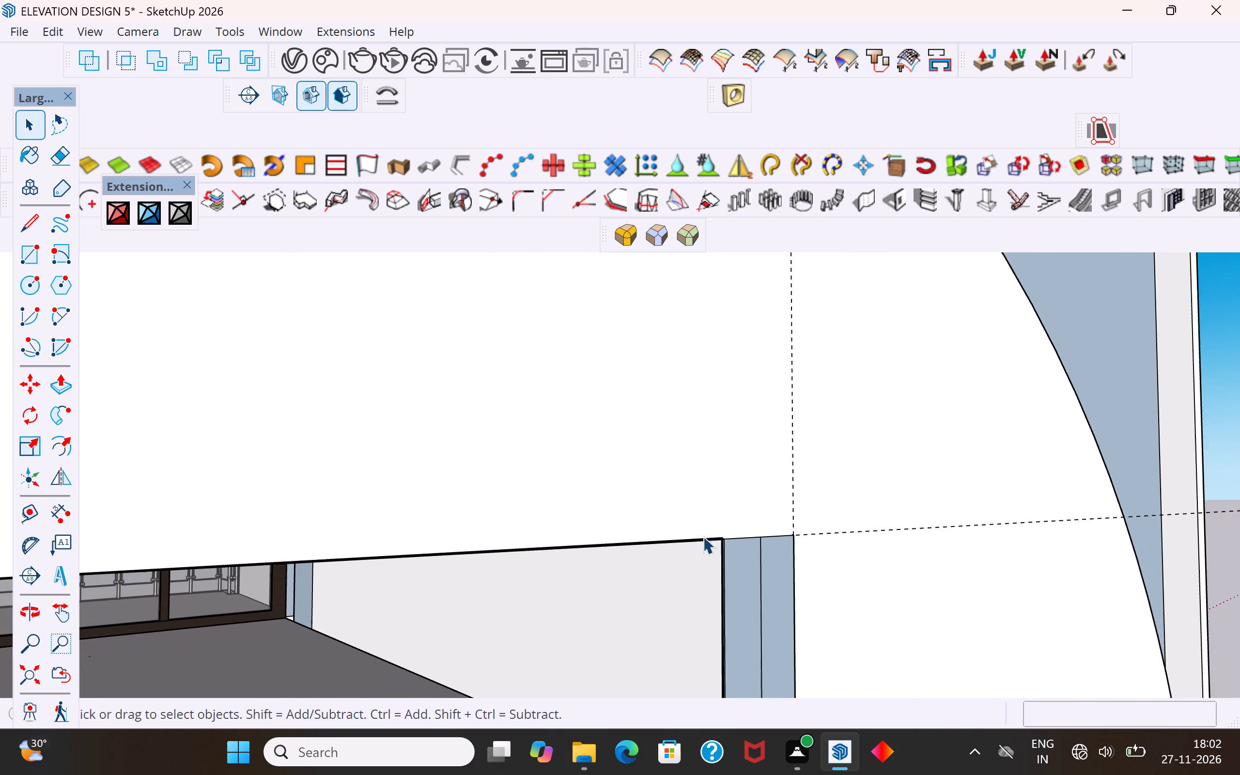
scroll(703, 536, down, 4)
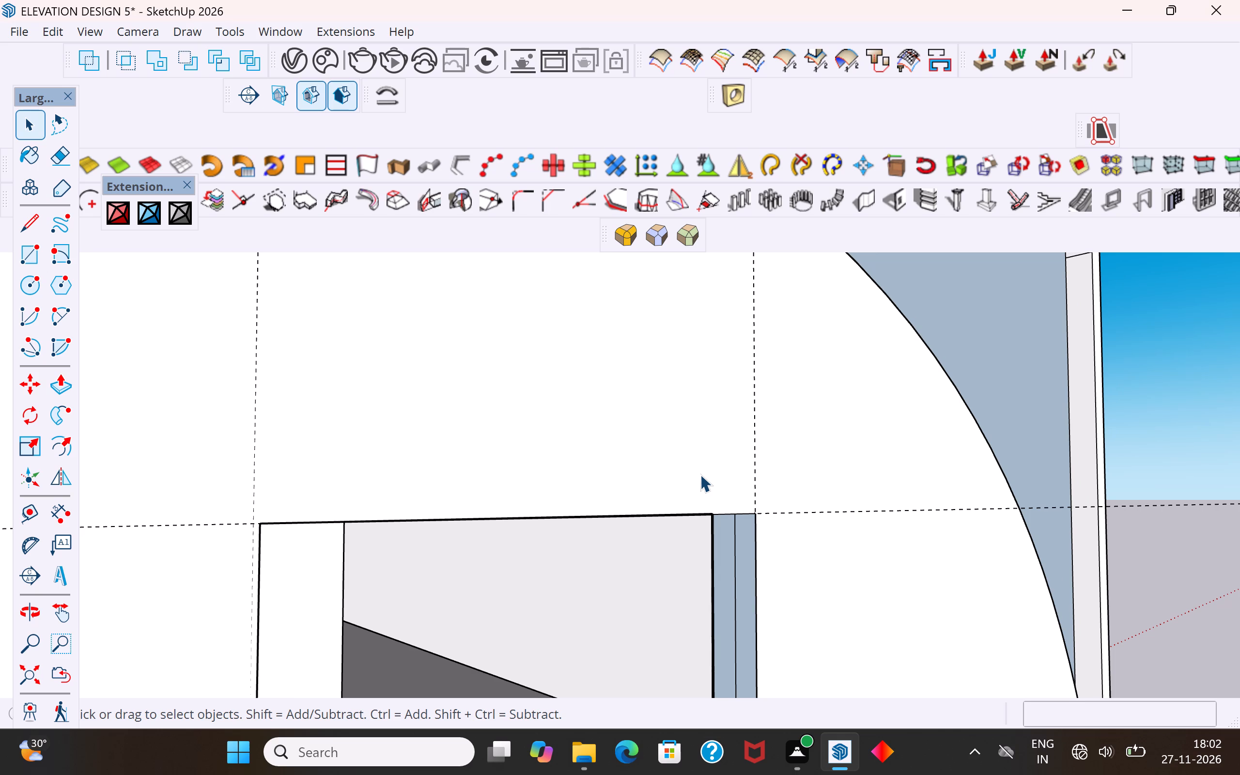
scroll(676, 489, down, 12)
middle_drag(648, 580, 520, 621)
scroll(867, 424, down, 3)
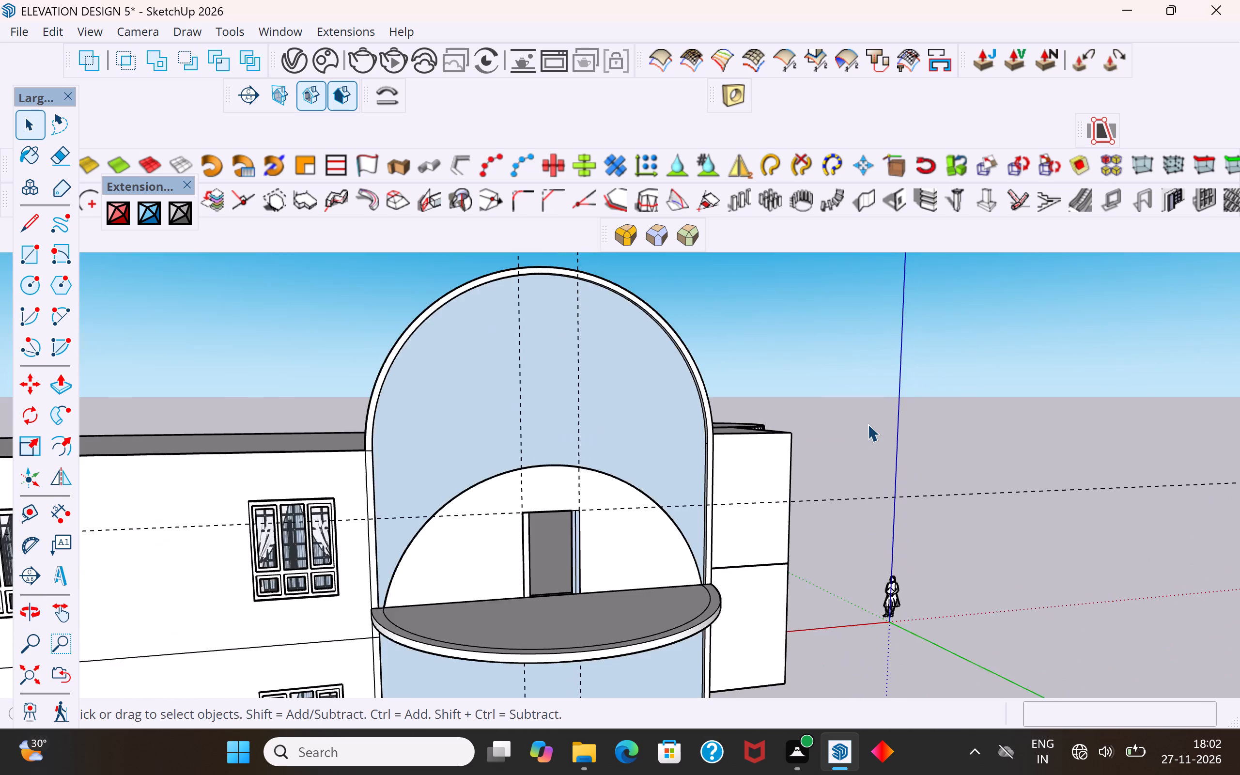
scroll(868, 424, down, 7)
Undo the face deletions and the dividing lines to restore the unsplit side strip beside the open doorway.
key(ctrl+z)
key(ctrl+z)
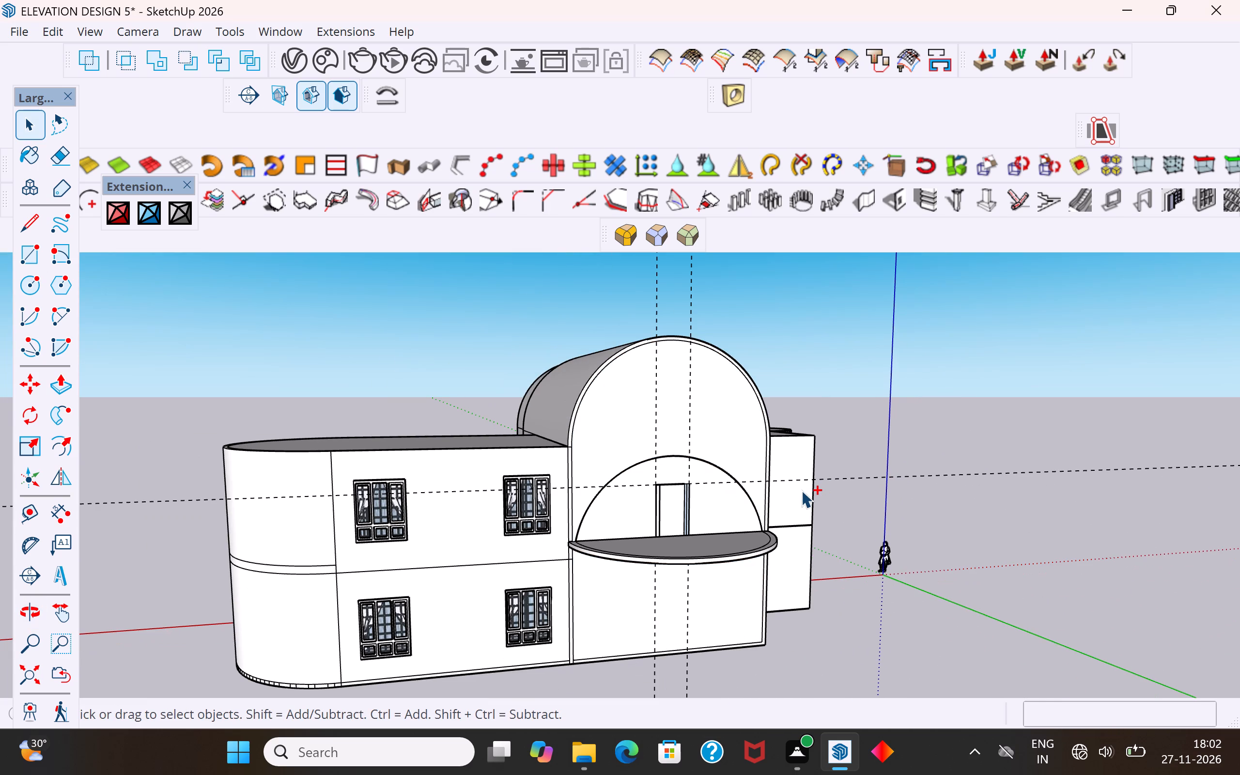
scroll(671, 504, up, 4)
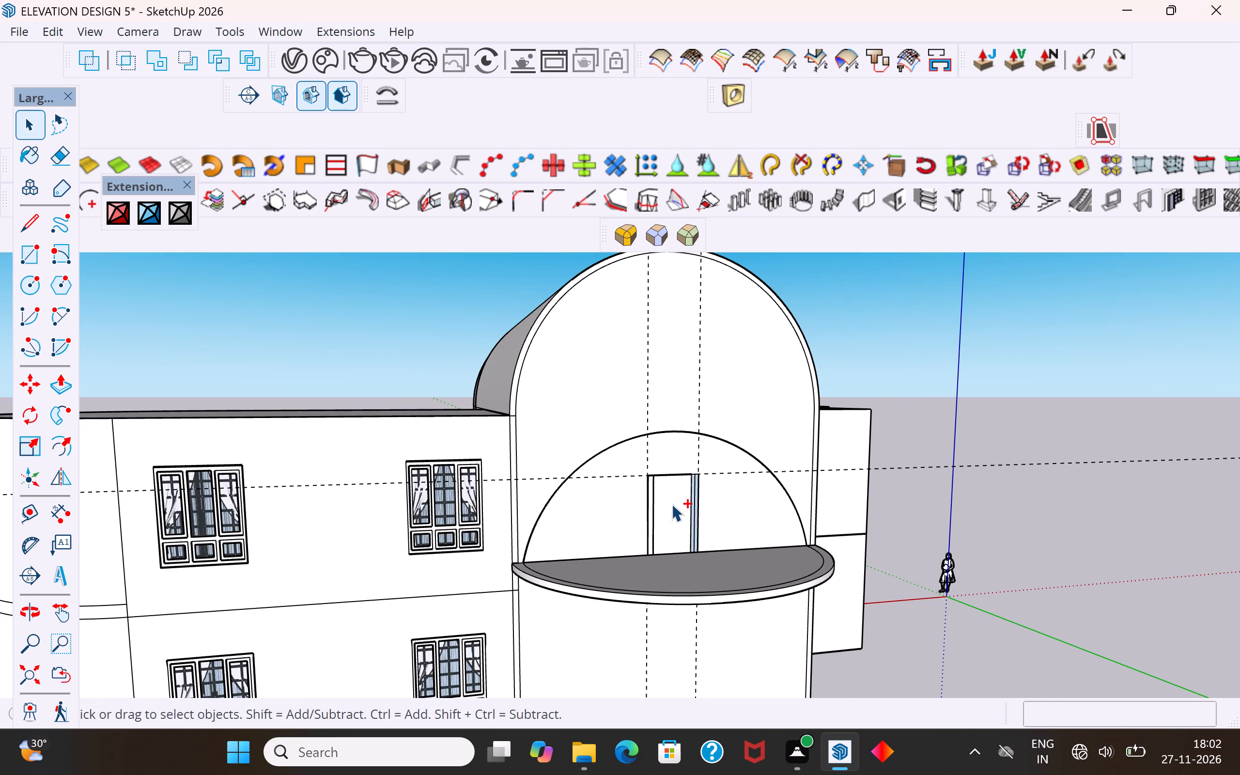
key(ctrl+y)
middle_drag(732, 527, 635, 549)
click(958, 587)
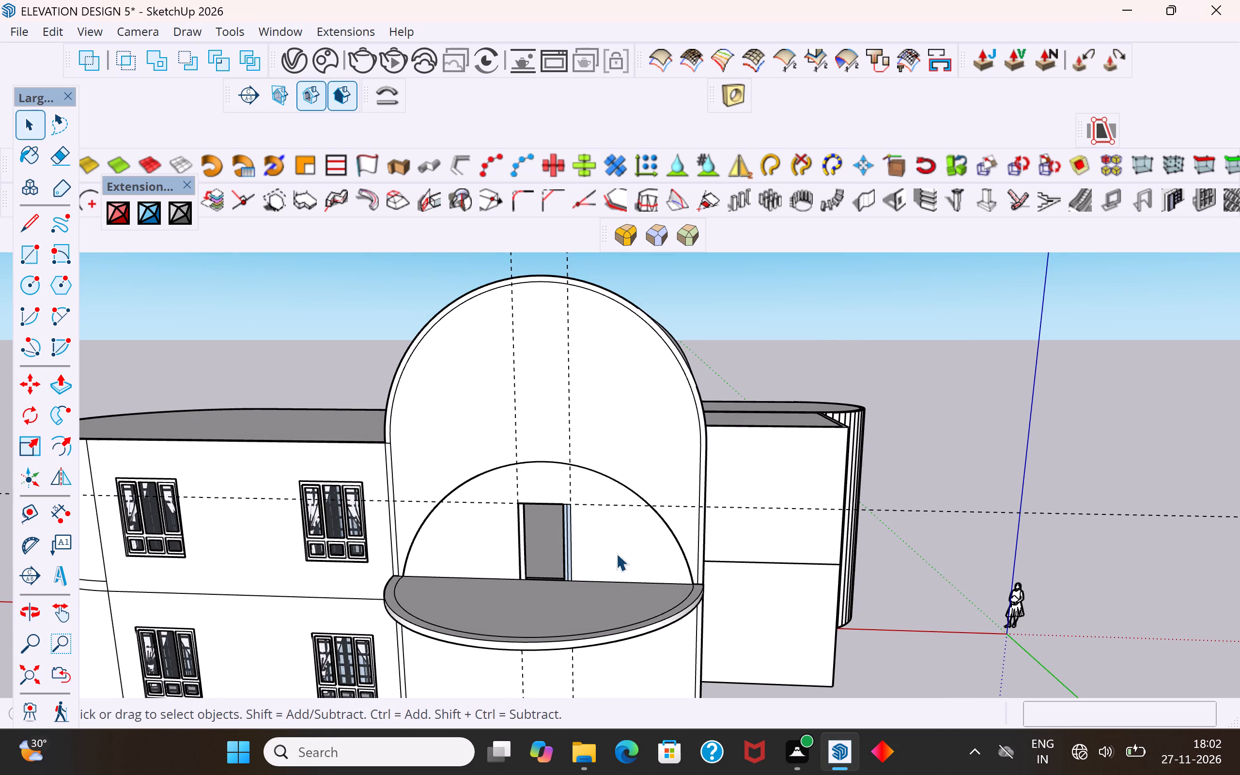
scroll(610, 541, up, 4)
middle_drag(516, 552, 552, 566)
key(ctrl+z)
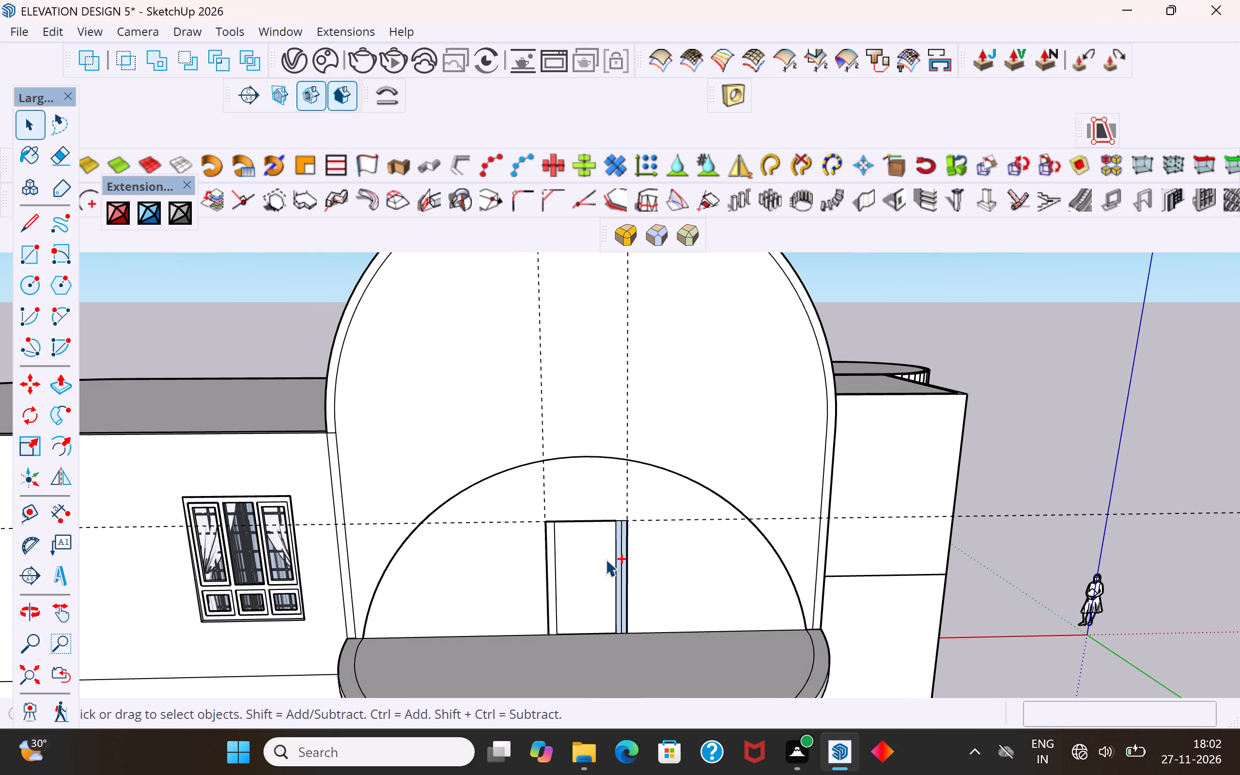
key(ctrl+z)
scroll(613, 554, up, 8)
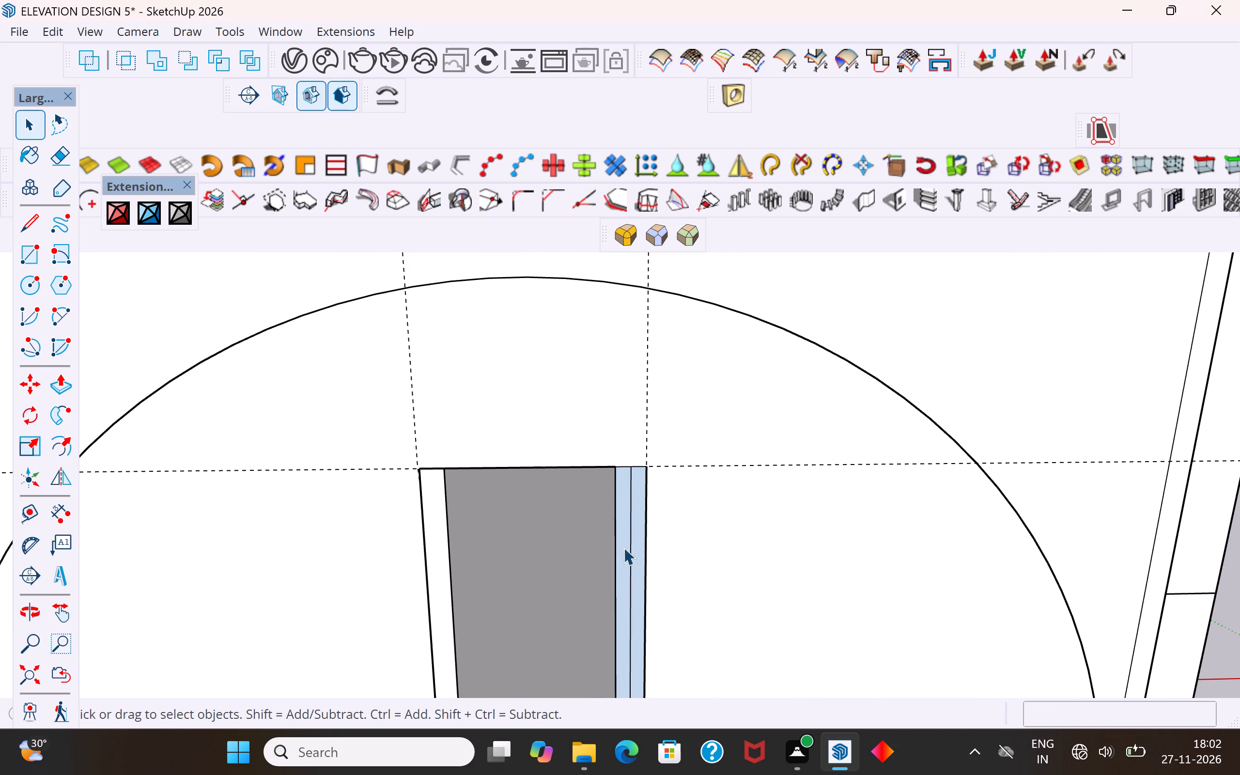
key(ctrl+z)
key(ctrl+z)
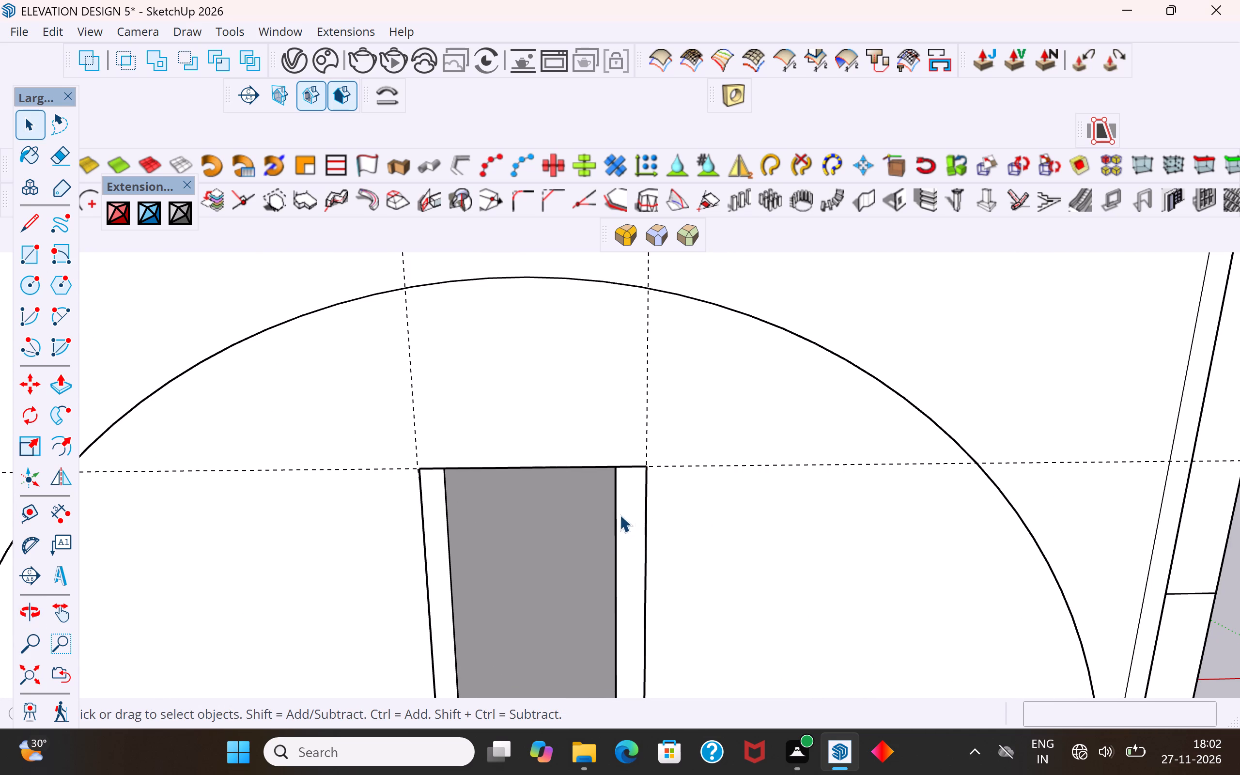
Delete the side strip's outer vertical edge on the arched wall face, and clear the selection.
click(645, 495)
key(Delete)
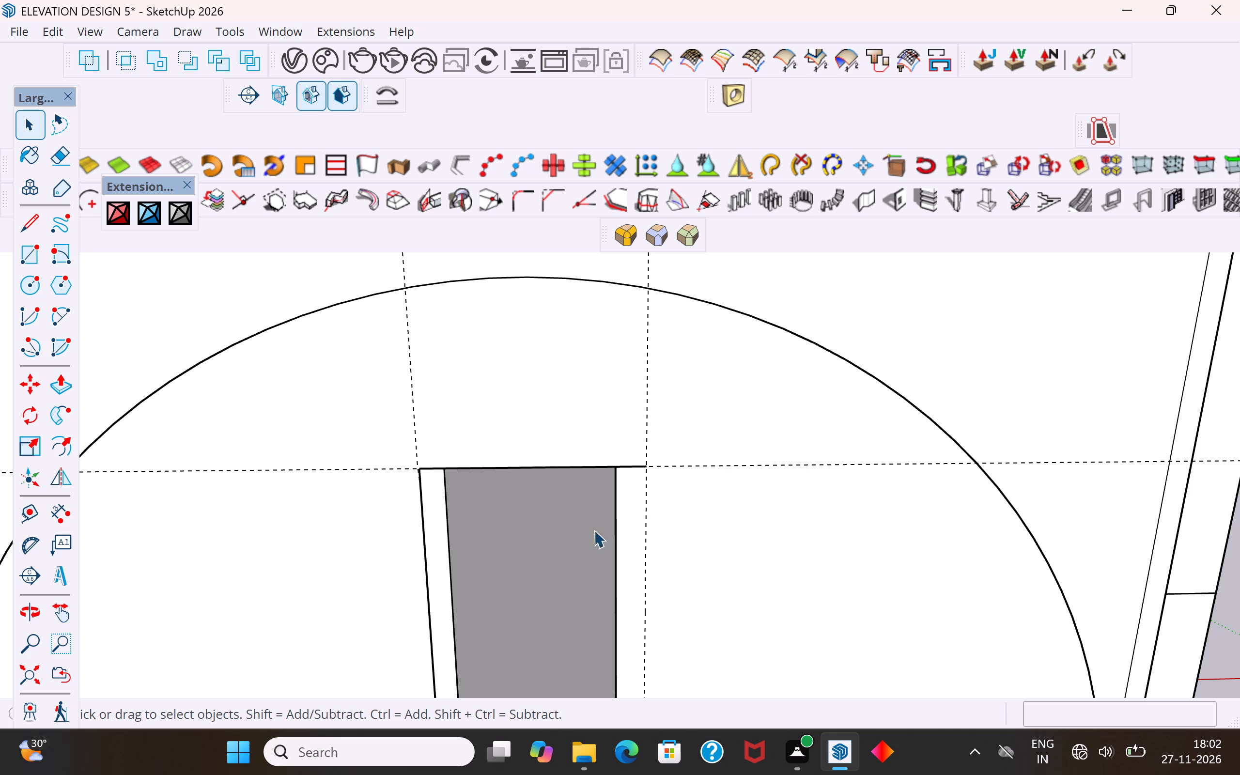
click(422, 529)
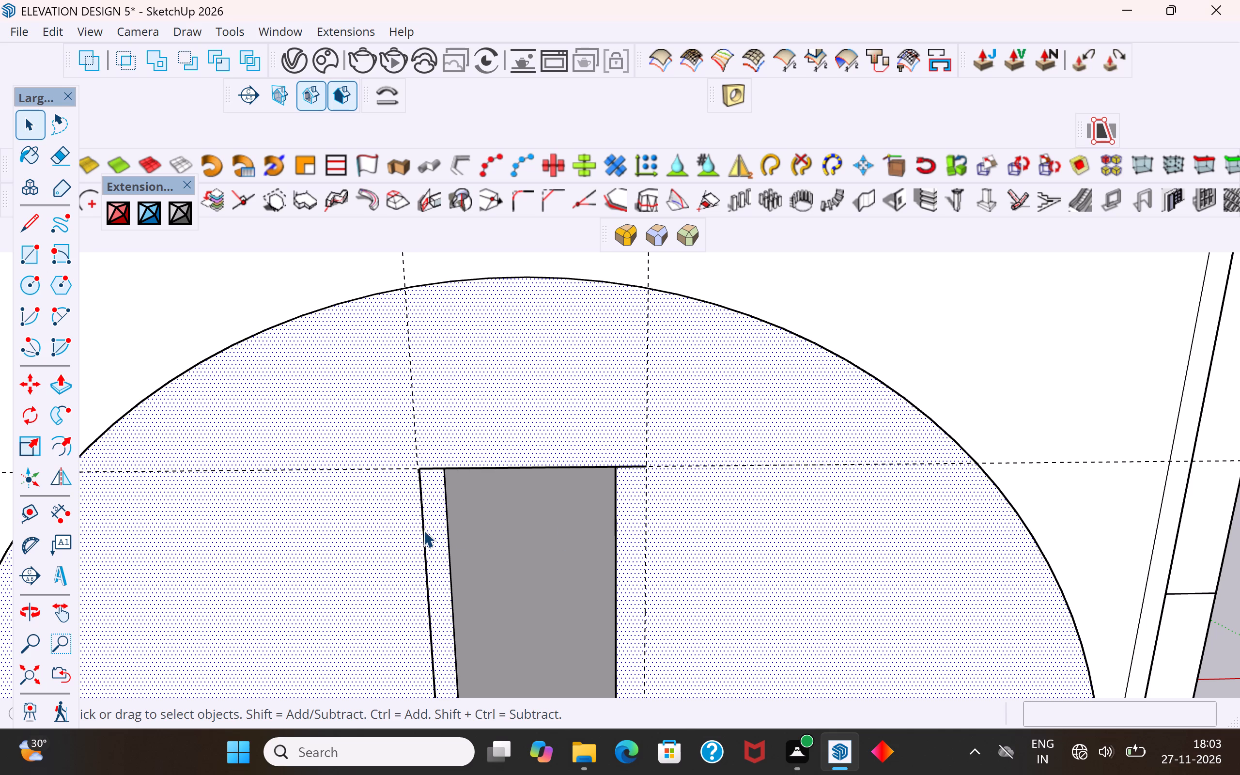
click(423, 530)
scroll(540, 522, down, 7)
click(951, 442)
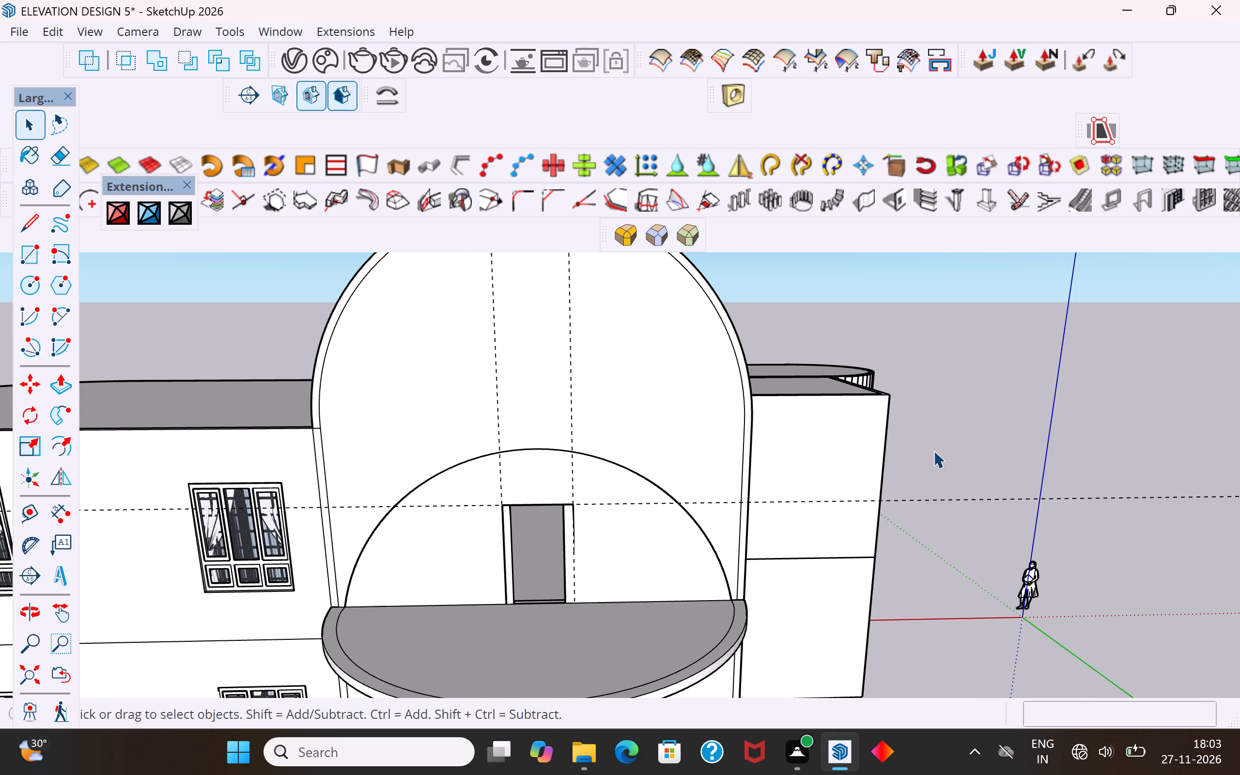
Delete the leftover vertical edge at the side of the door opening and the short horizontal edge projecting beyond the opening's top corner.
scroll(527, 572, up, 1)
middle_drag(522, 592, 551, 561)
scroll(544, 542, up, 5)
click(561, 522)
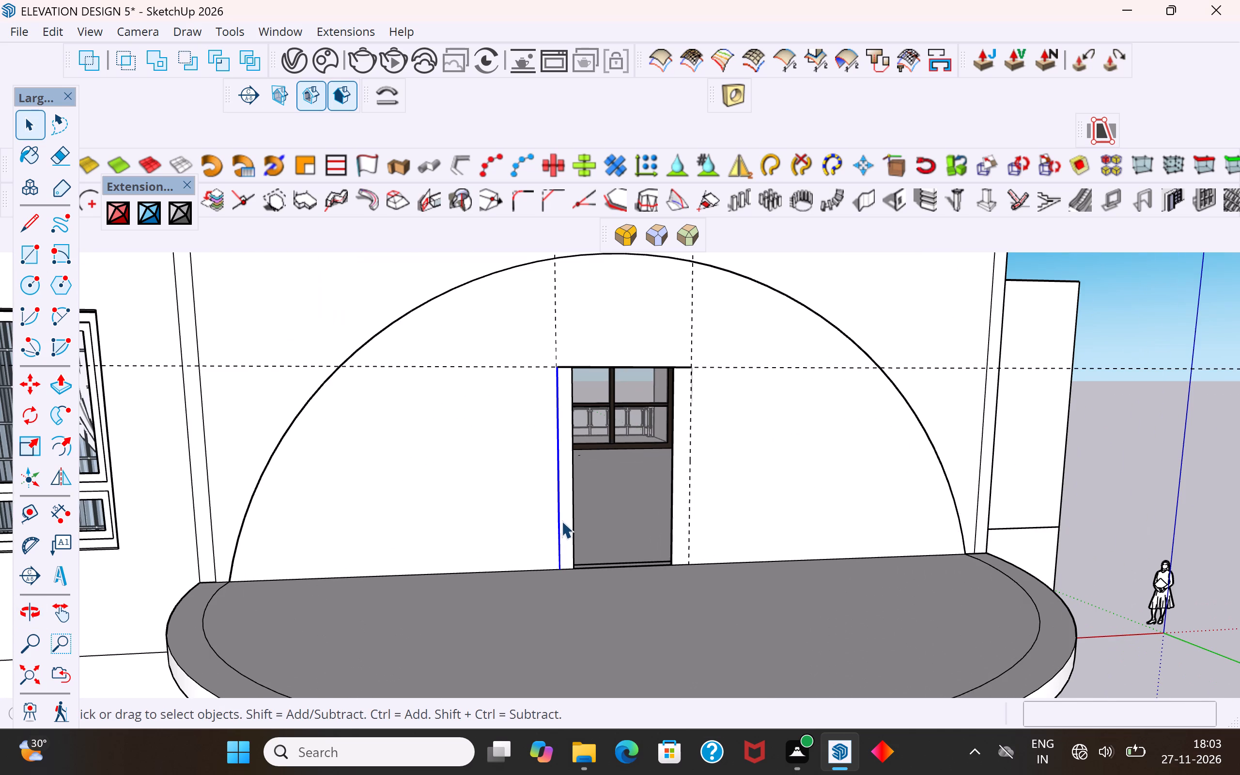
key(Delete)
scroll(574, 375, up, 5)
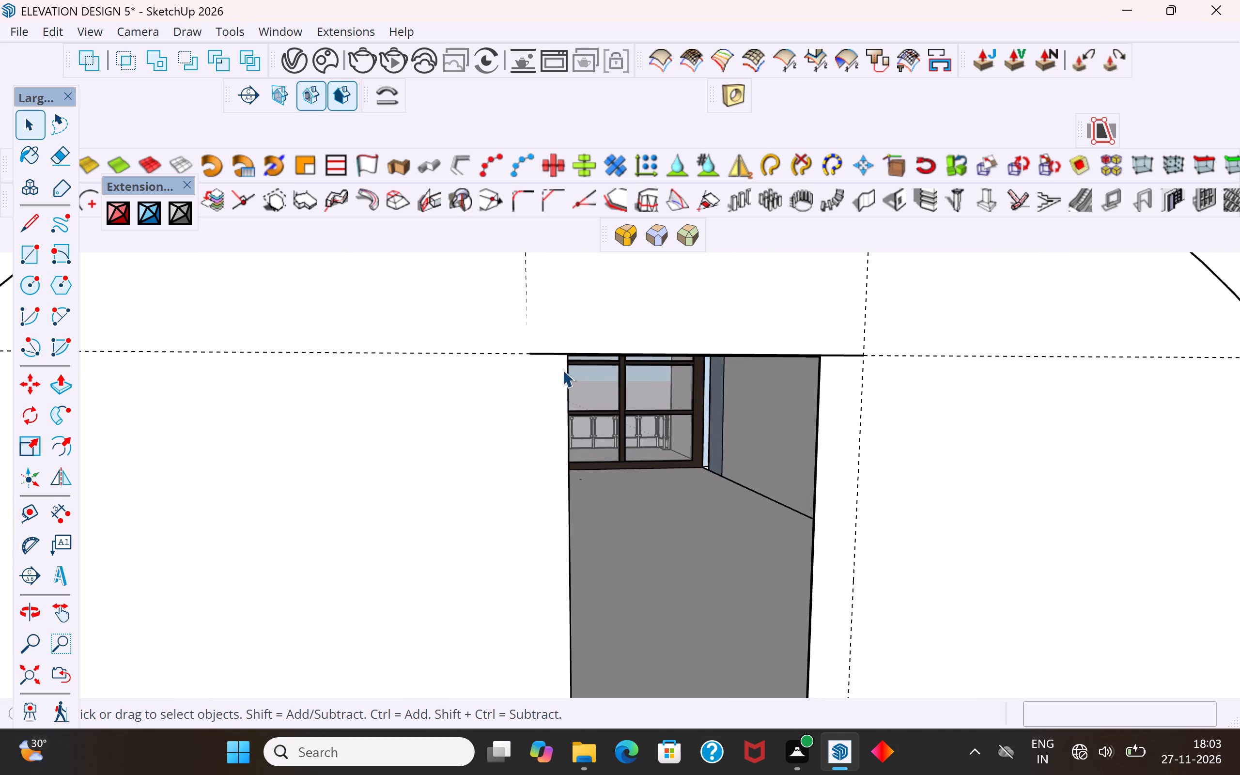
scroll(562, 370, up, 7)
middle_drag(542, 359, 591, 544)
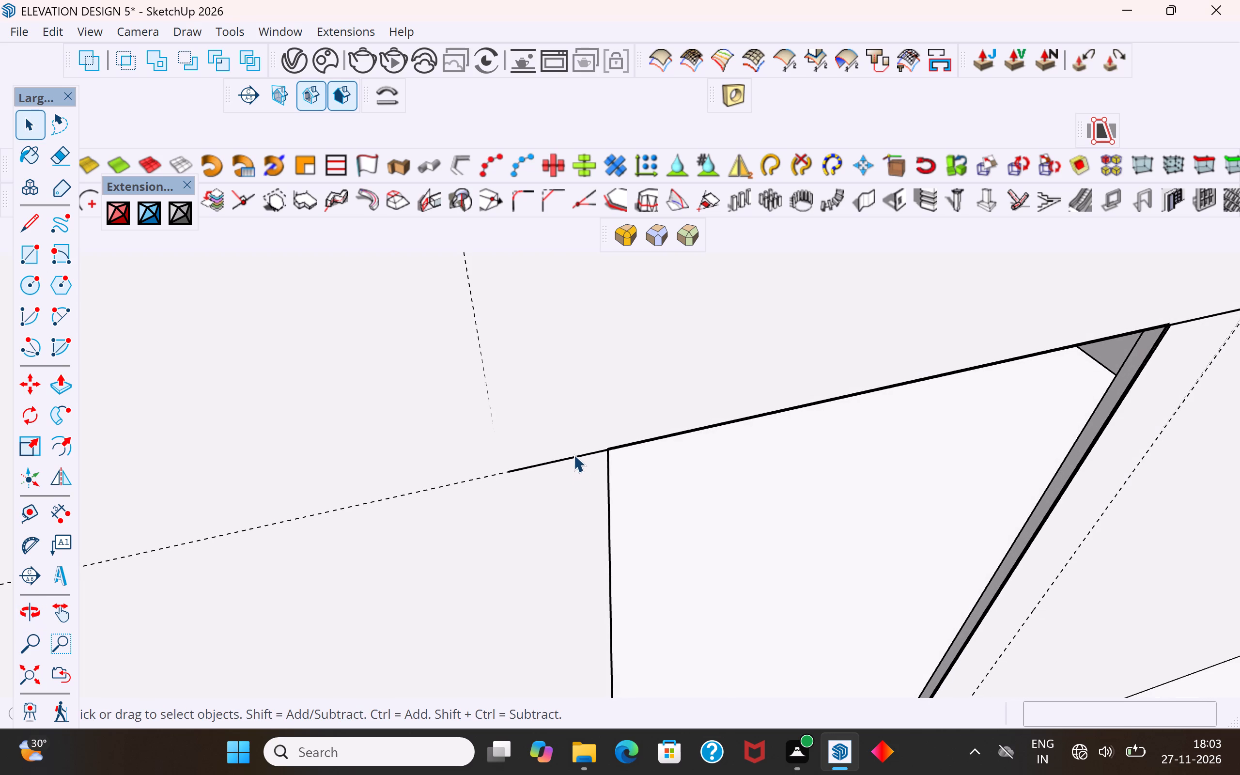
click(573, 454)
key(Delete)
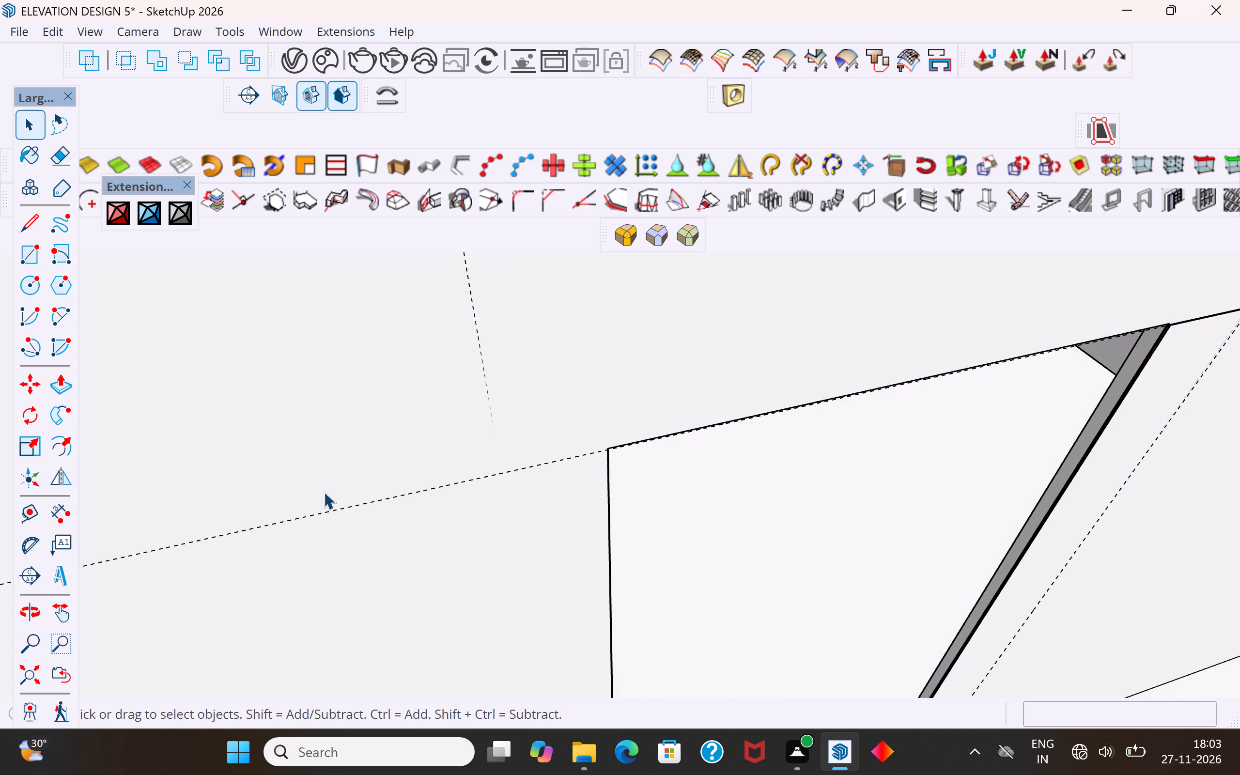
Delete all the dashed guide lines in the model.
scroll(319, 496, down, 17)
middle_drag(463, 571, 303, 543)
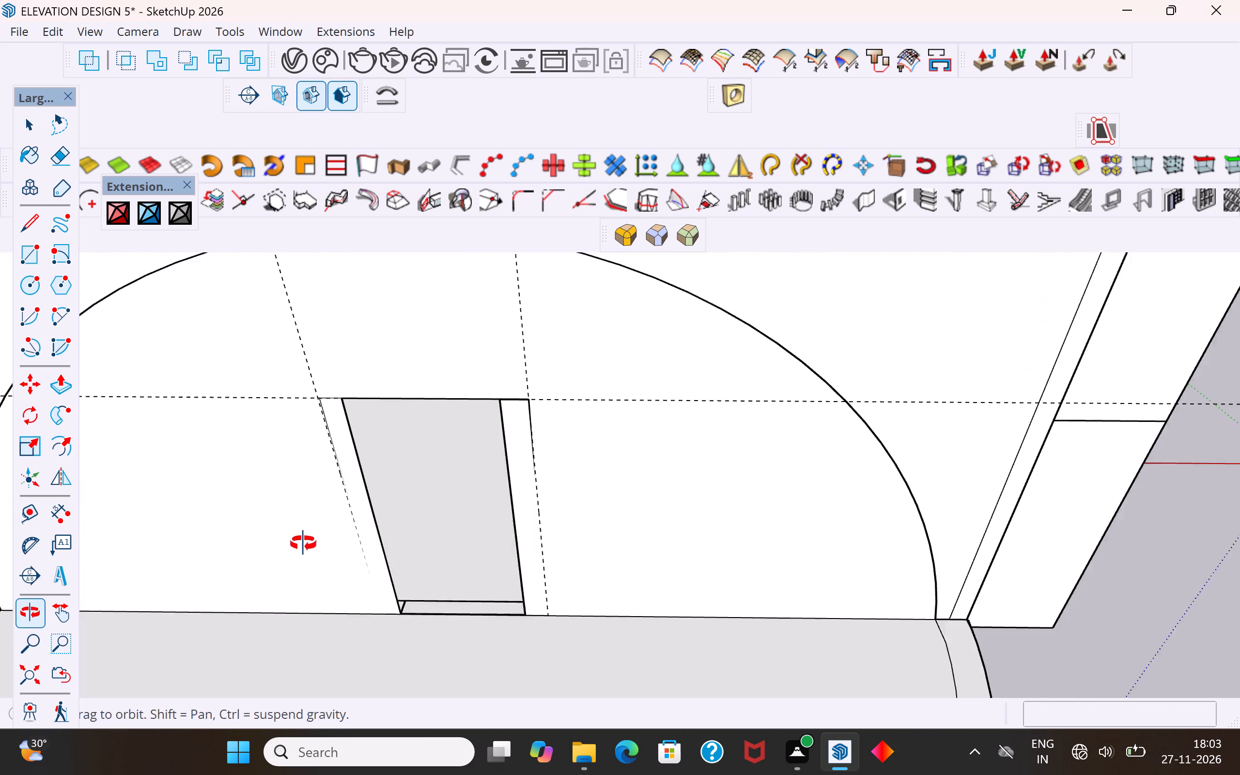
middle_drag(303, 543, 298, 542)
scroll(514, 506, down, 6)
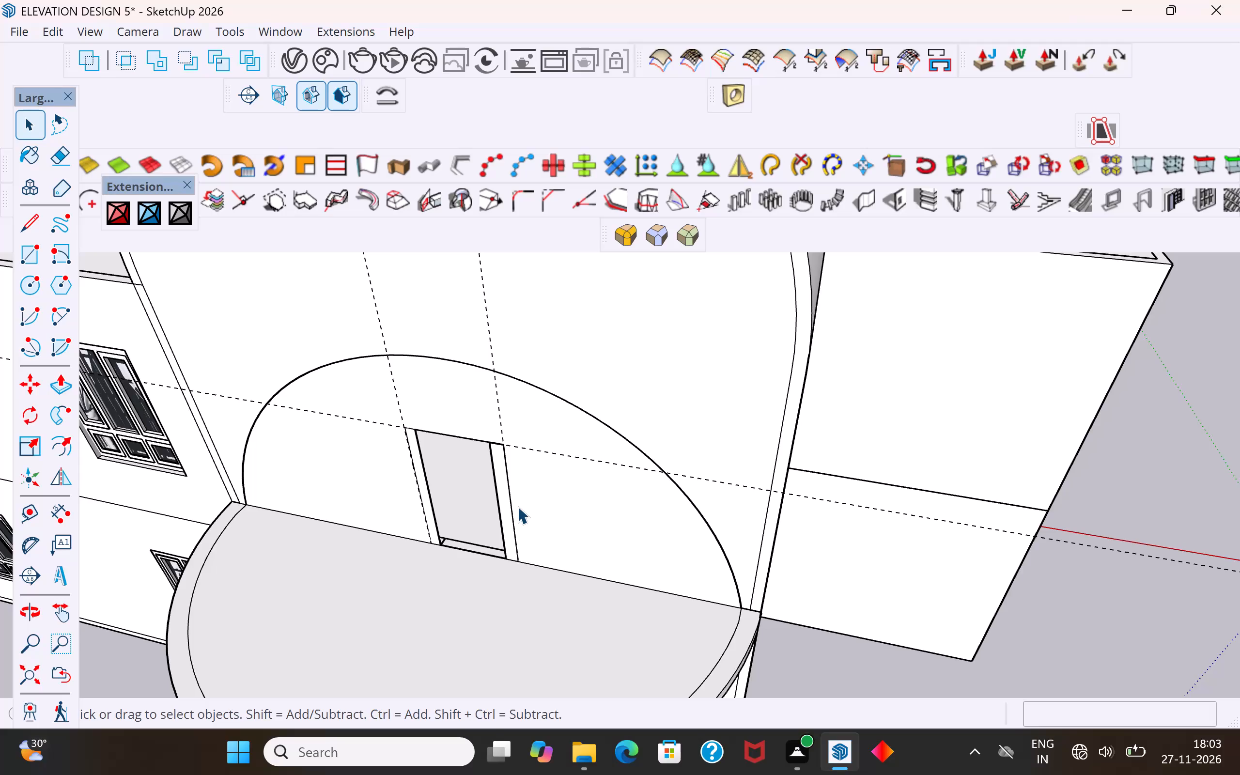
scroll(552, 522, down, 7)
middle_drag(558, 527, 674, 468)
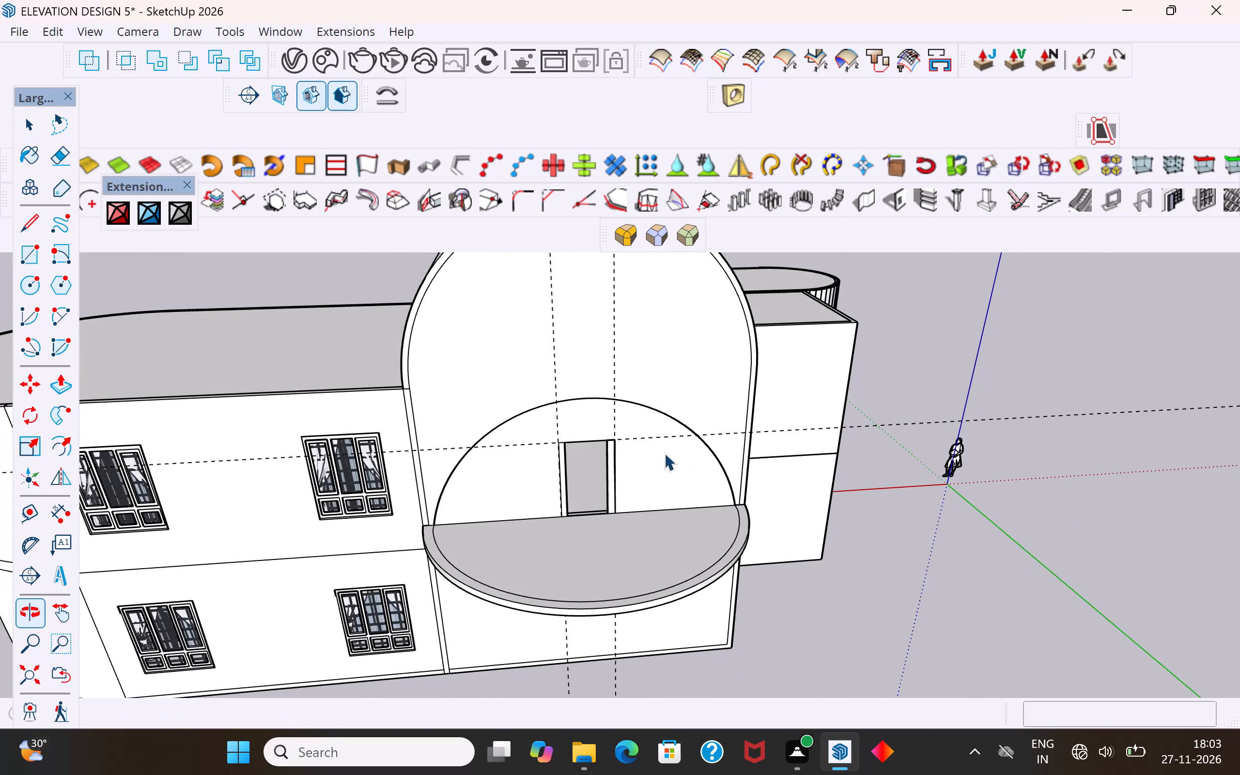
click(87, 36)
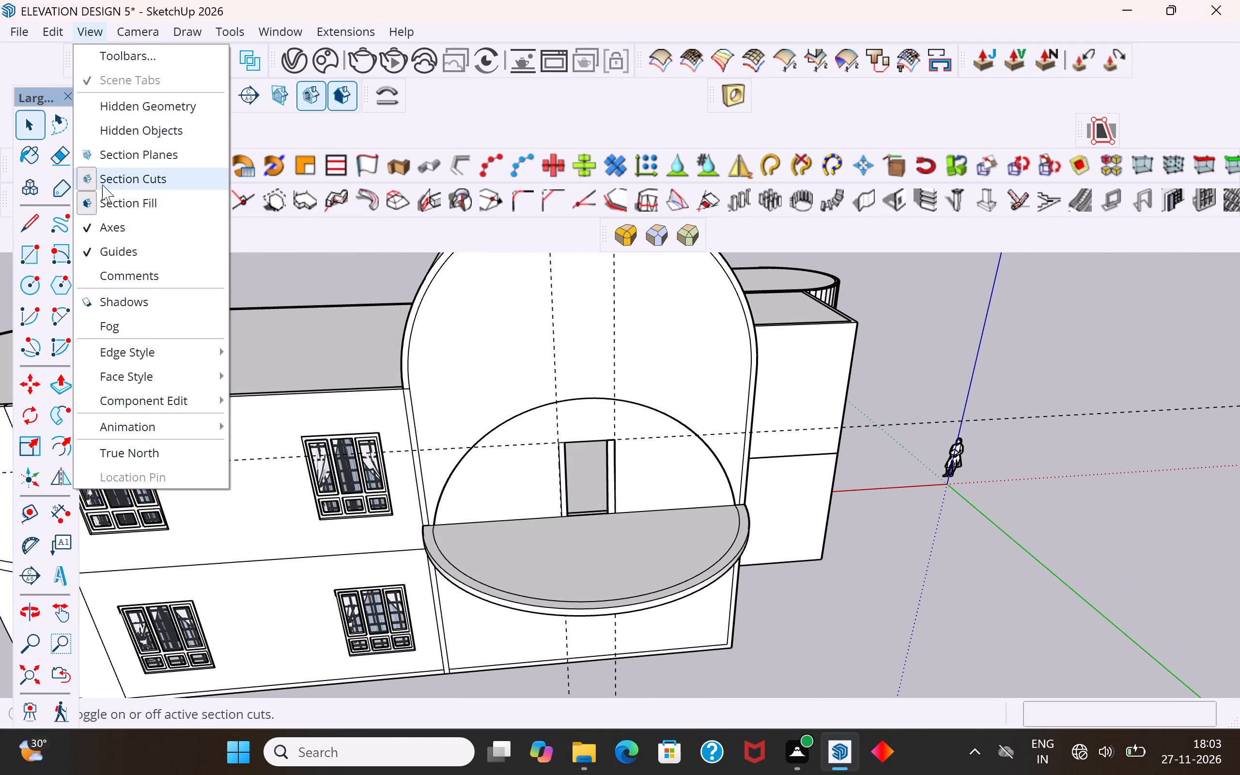
click(949, 319)
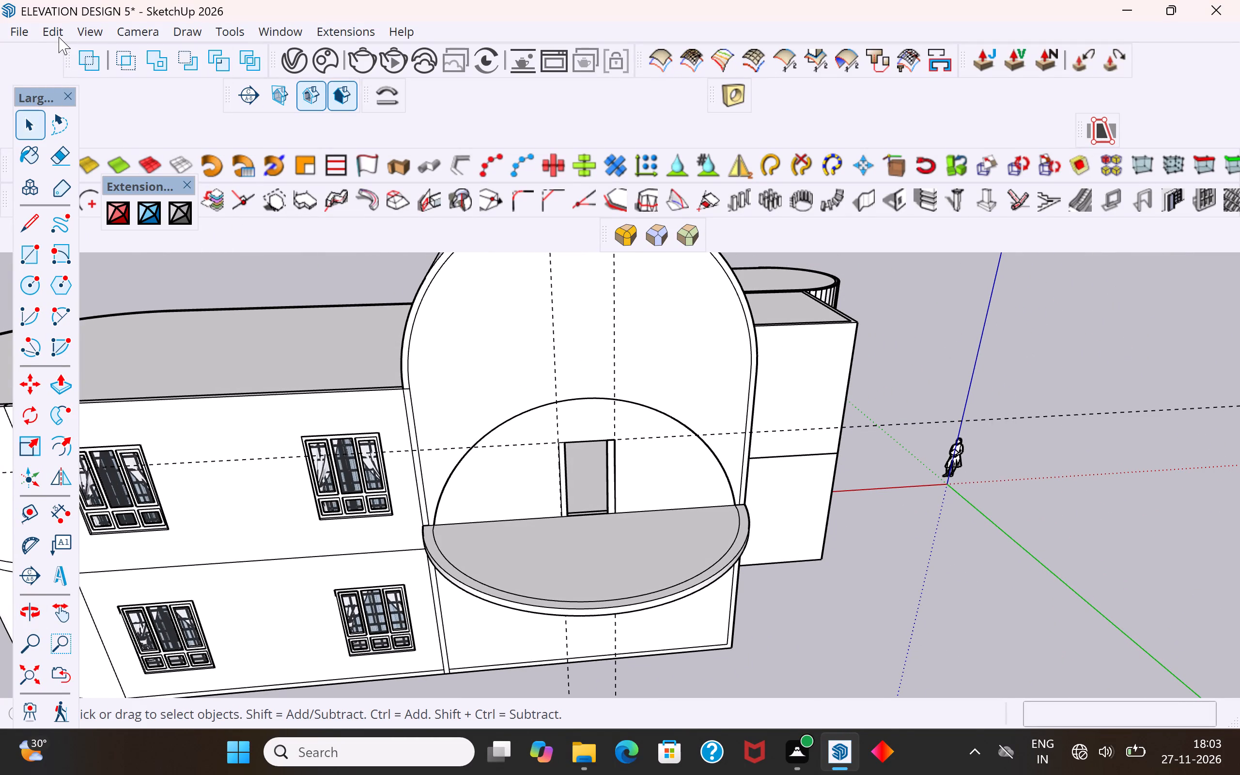
click(57, 32)
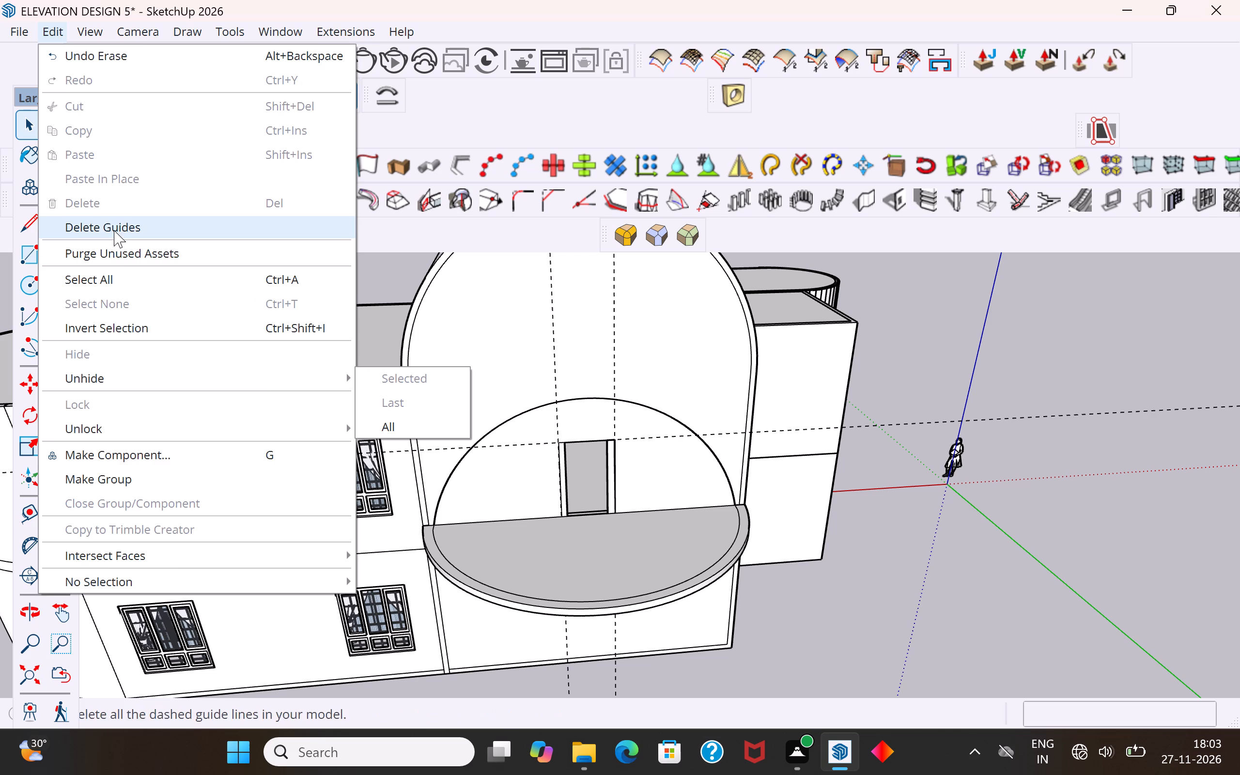
click(113, 230)
click(888, 553)
Delete the leftover short edge at the top of the other side strip on the arched wall face.
middle_drag(551, 473, 584, 419)
scroll(632, 434, up, 5)
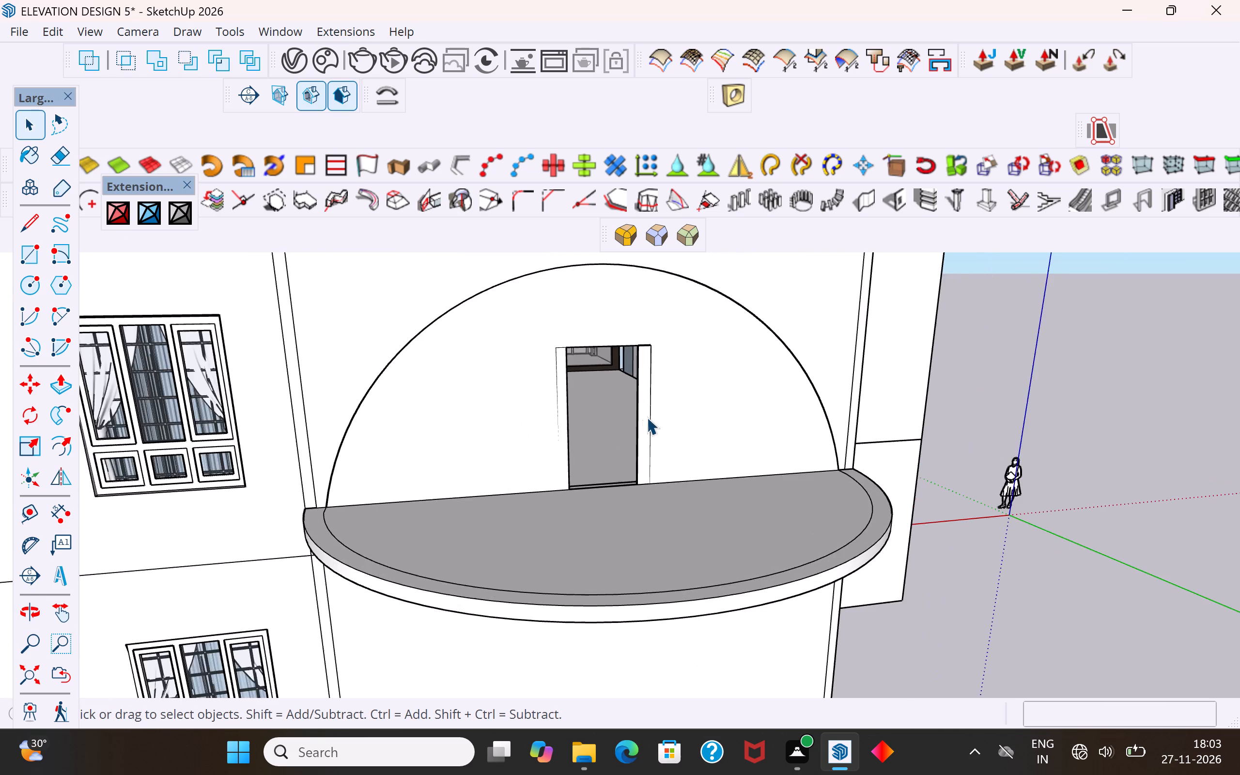
scroll(647, 417, up, 3)
click(651, 337)
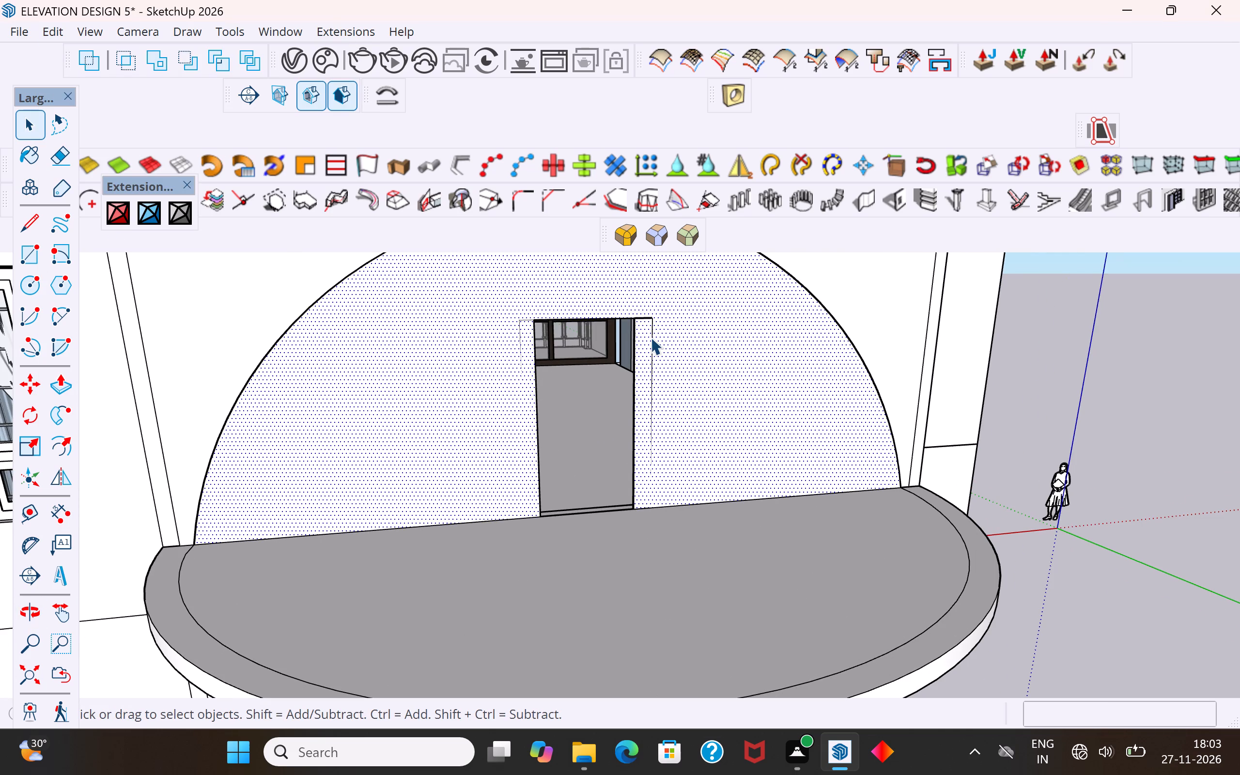
double_click(651, 337)
scroll(649, 307, up, 6)
middle_drag(621, 360, 656, 469)
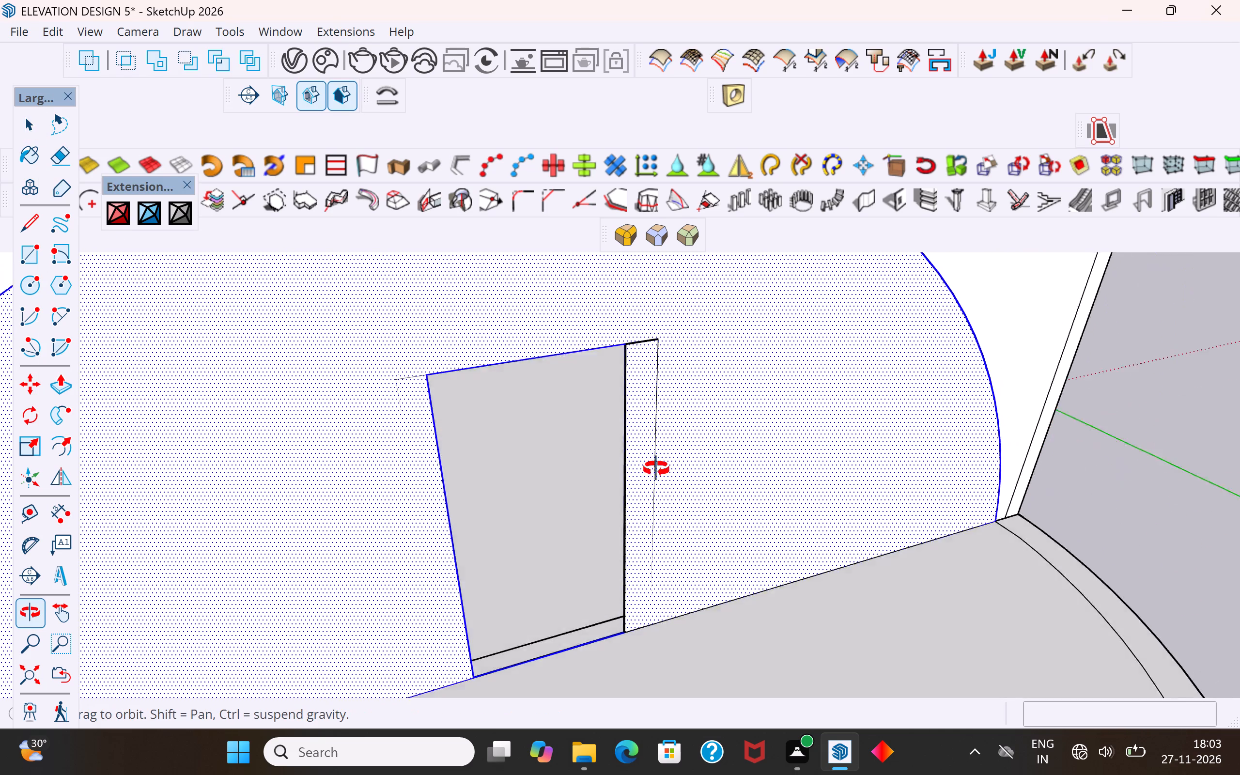
middle_drag(656, 469, 619, 523)
click(653, 370)
key(Delete)
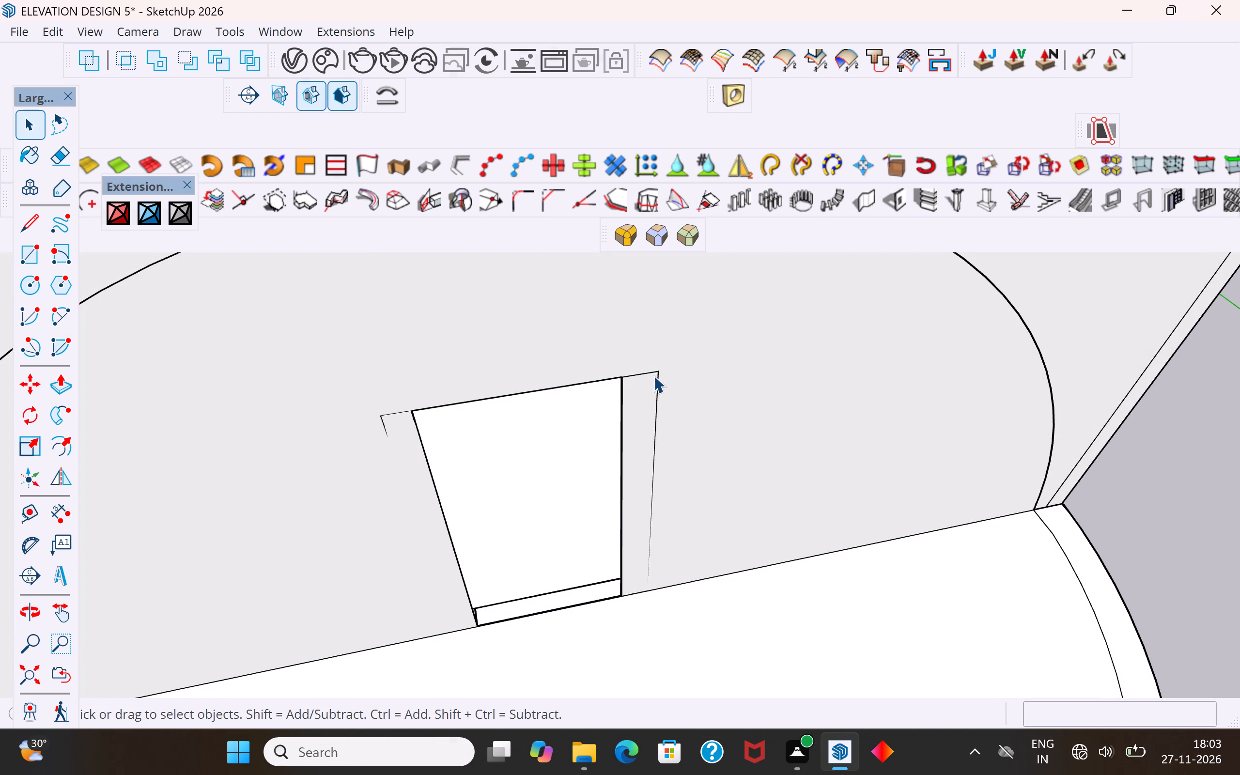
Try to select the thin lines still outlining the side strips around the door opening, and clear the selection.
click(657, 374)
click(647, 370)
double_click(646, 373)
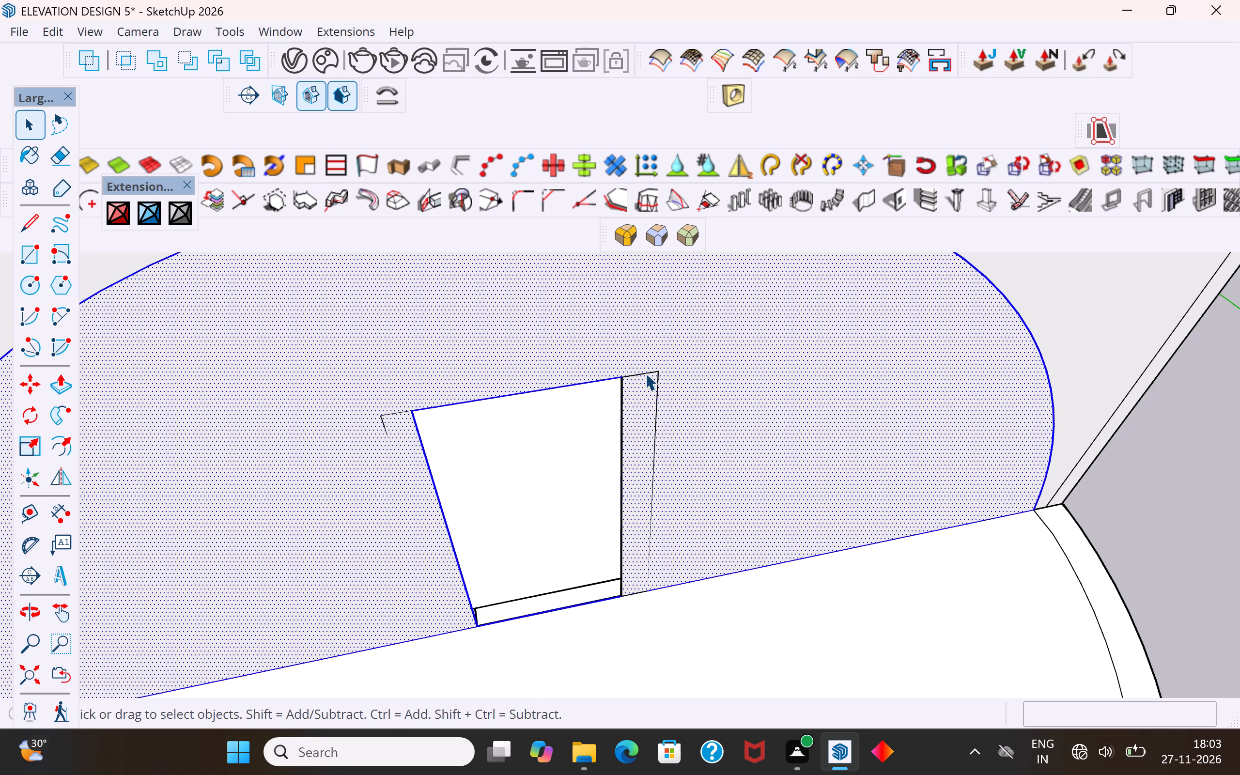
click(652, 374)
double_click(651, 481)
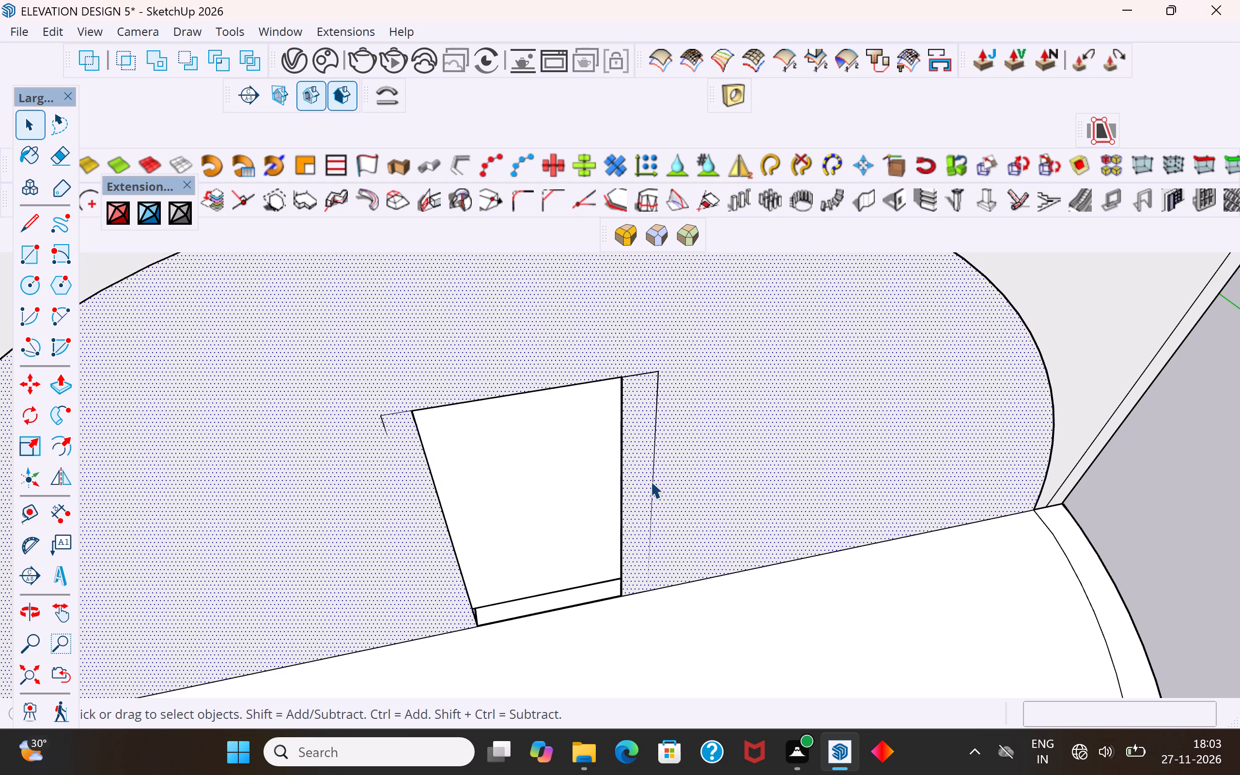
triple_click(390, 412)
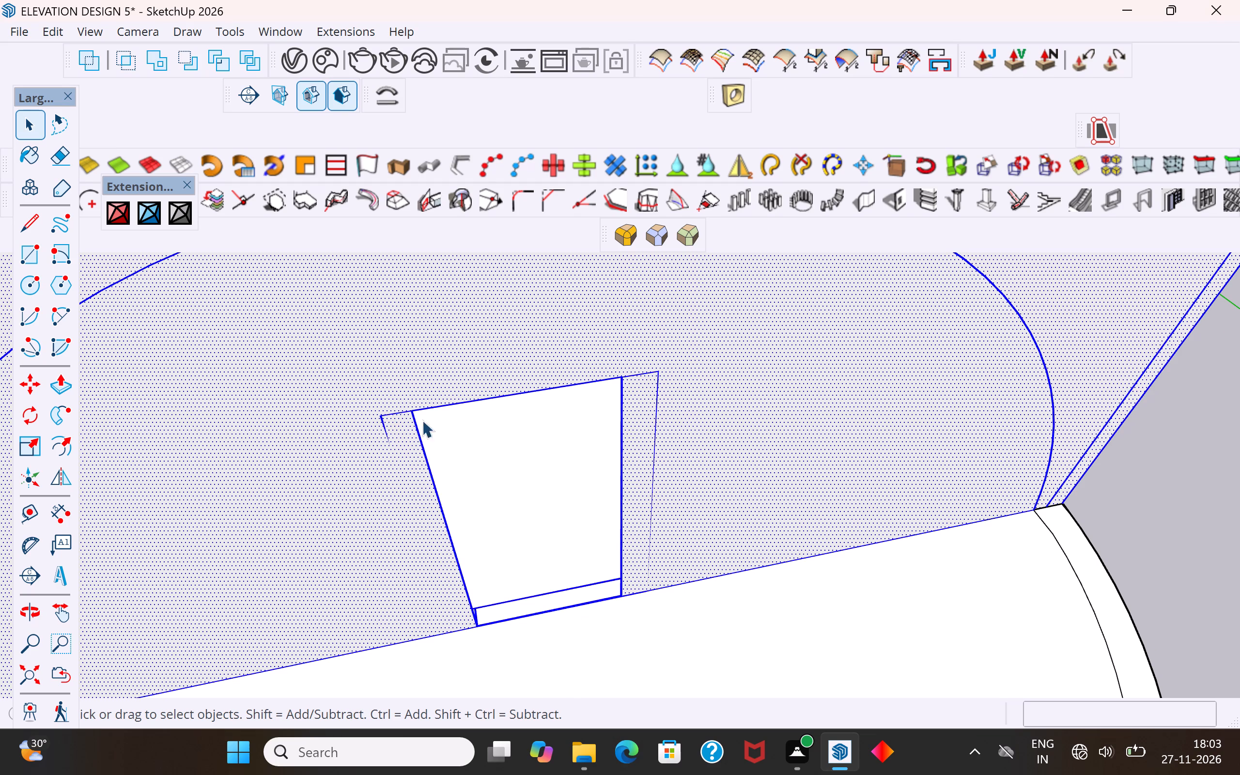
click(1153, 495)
From inside the room, delete the short end pieces of the doorway's top reveal above both side strips.
middle_drag(505, 458, 686, 355)
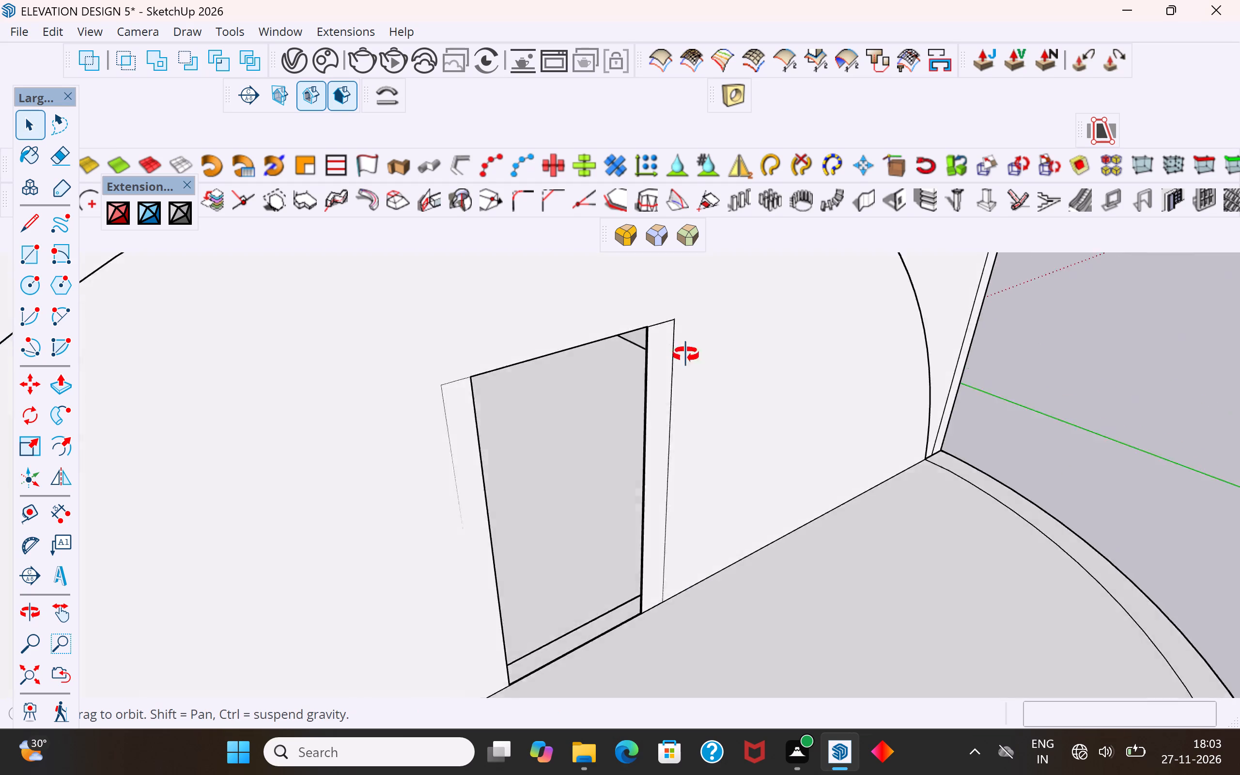
middle_drag(686, 355, 1132, 187)
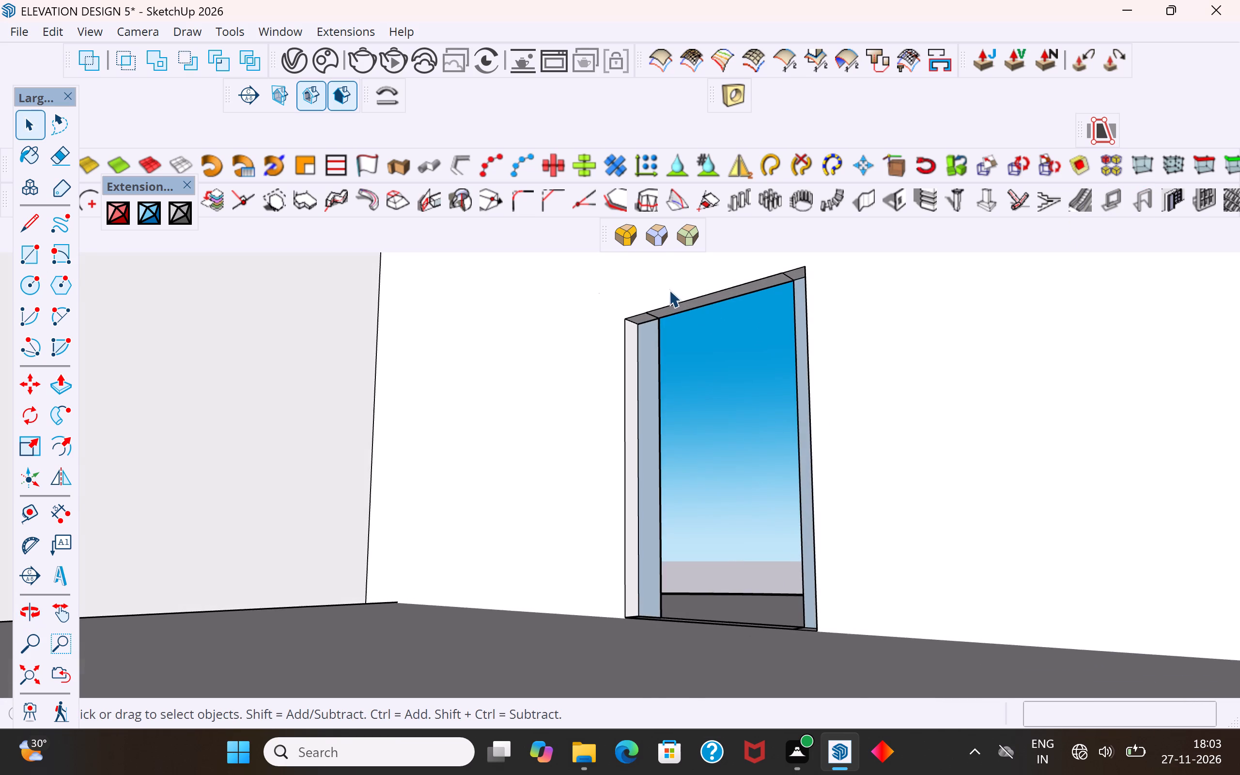
scroll(668, 290, up, 11)
middle_drag(623, 342, 643, 275)
click(639, 342)
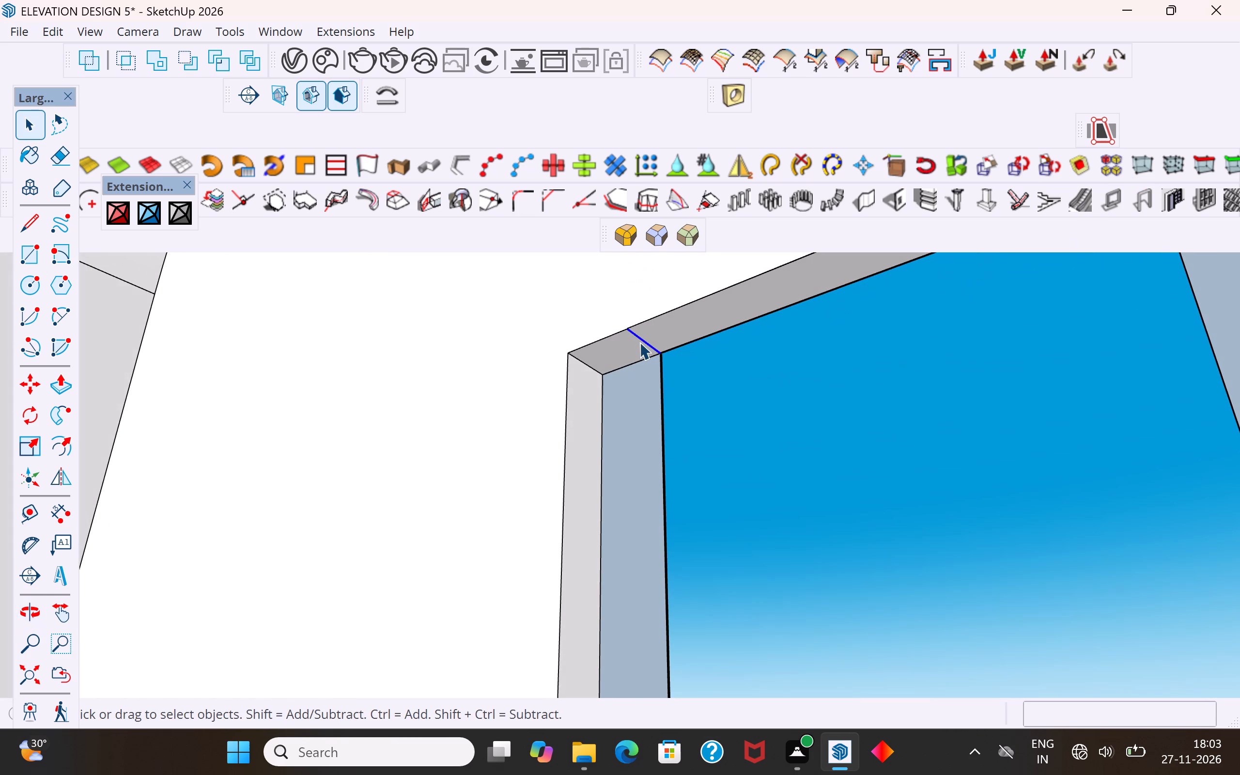
key(Delete)
scroll(497, 438, down, 3)
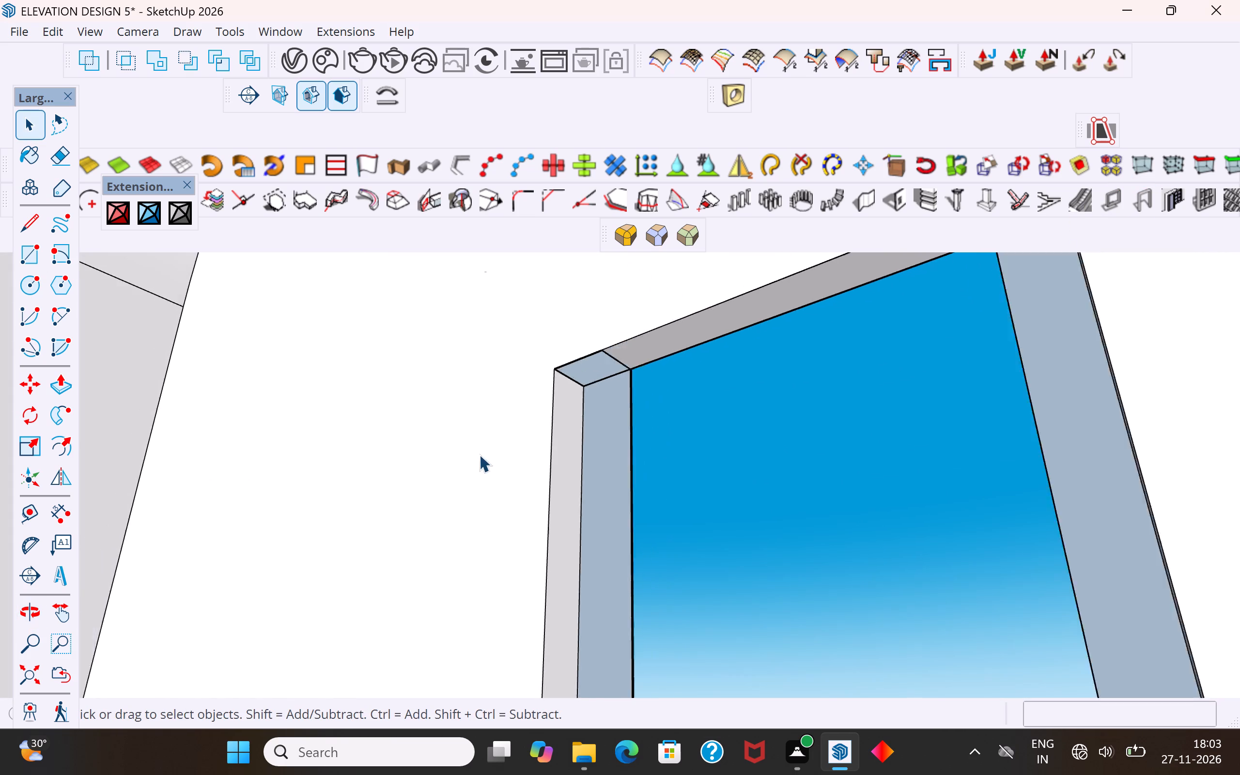
scroll(479, 454, down, 3)
middle_drag(544, 417, 638, 424)
scroll(911, 296, up, 7)
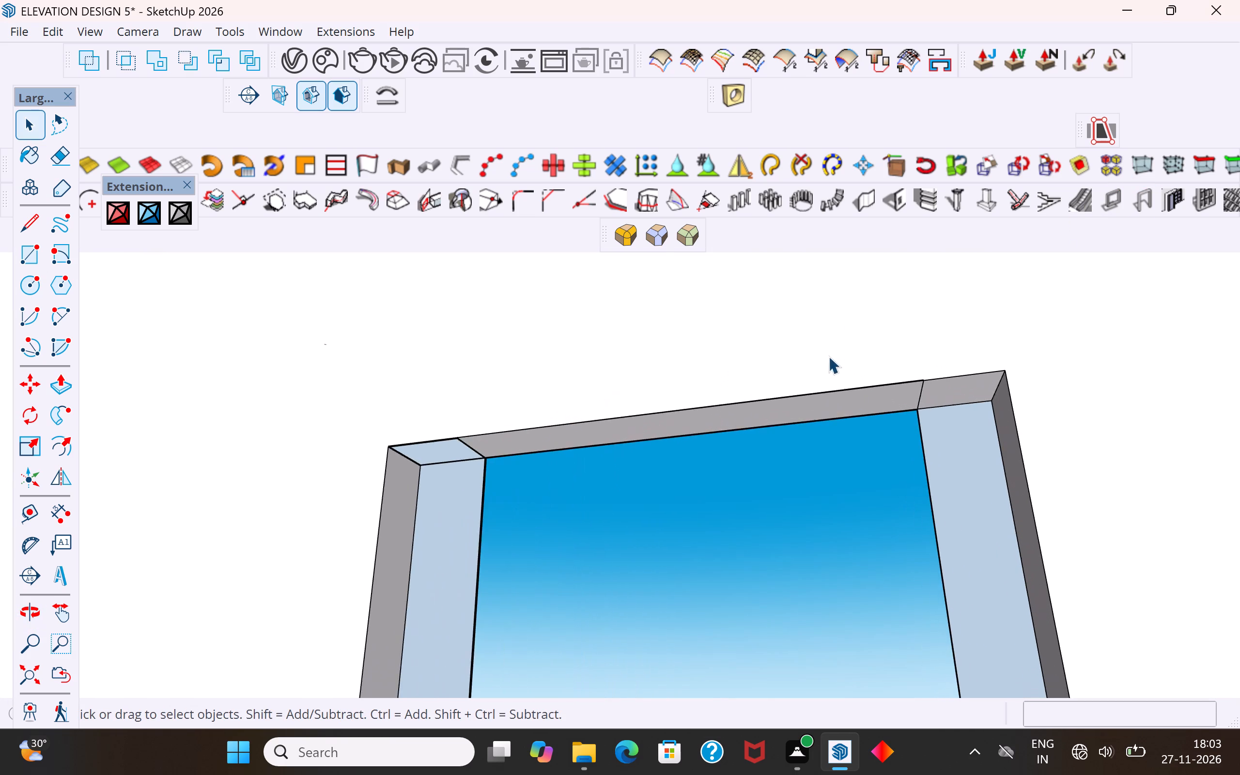
middle_drag(879, 342, 969, 293)
click(943, 420)
key(Delete)
Delete the middle face of the top reveal and the leftover short edges dividing it from the end pieces and strip.
click(886, 427)
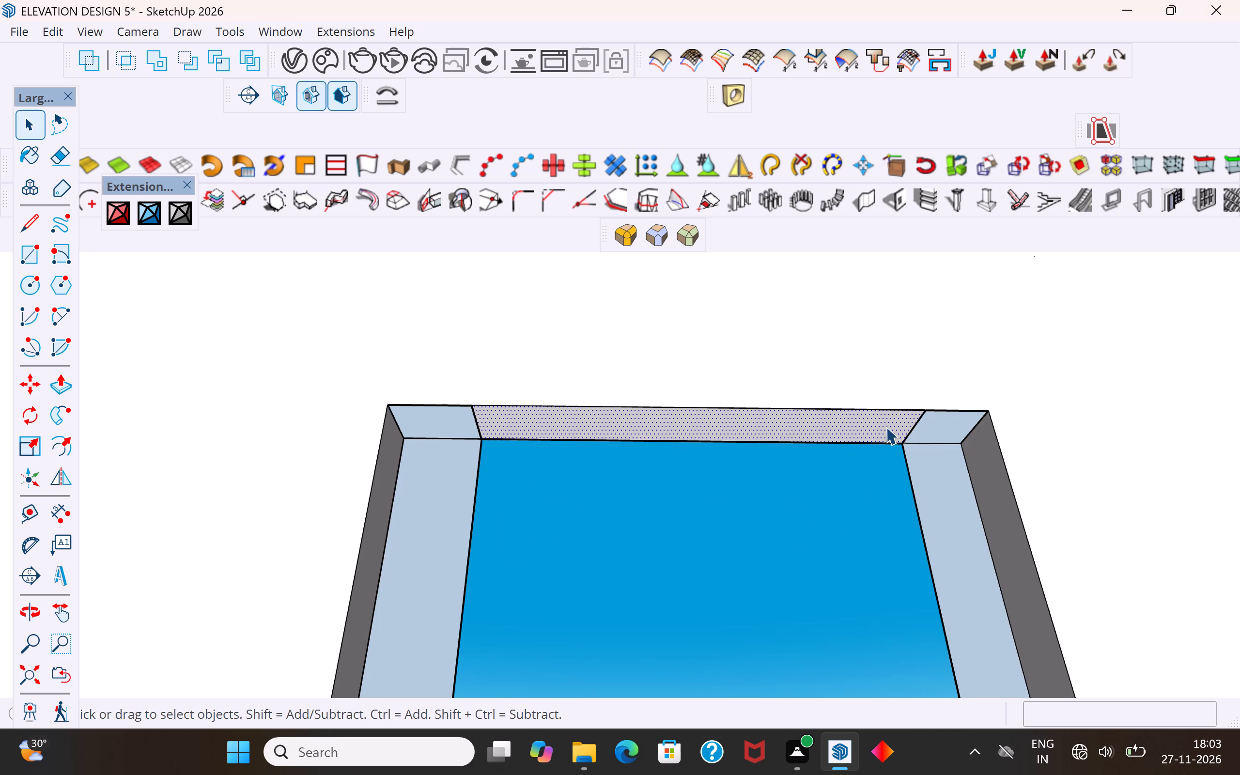
key(Delete)
click(480, 423)
key(Delete)
click(455, 440)
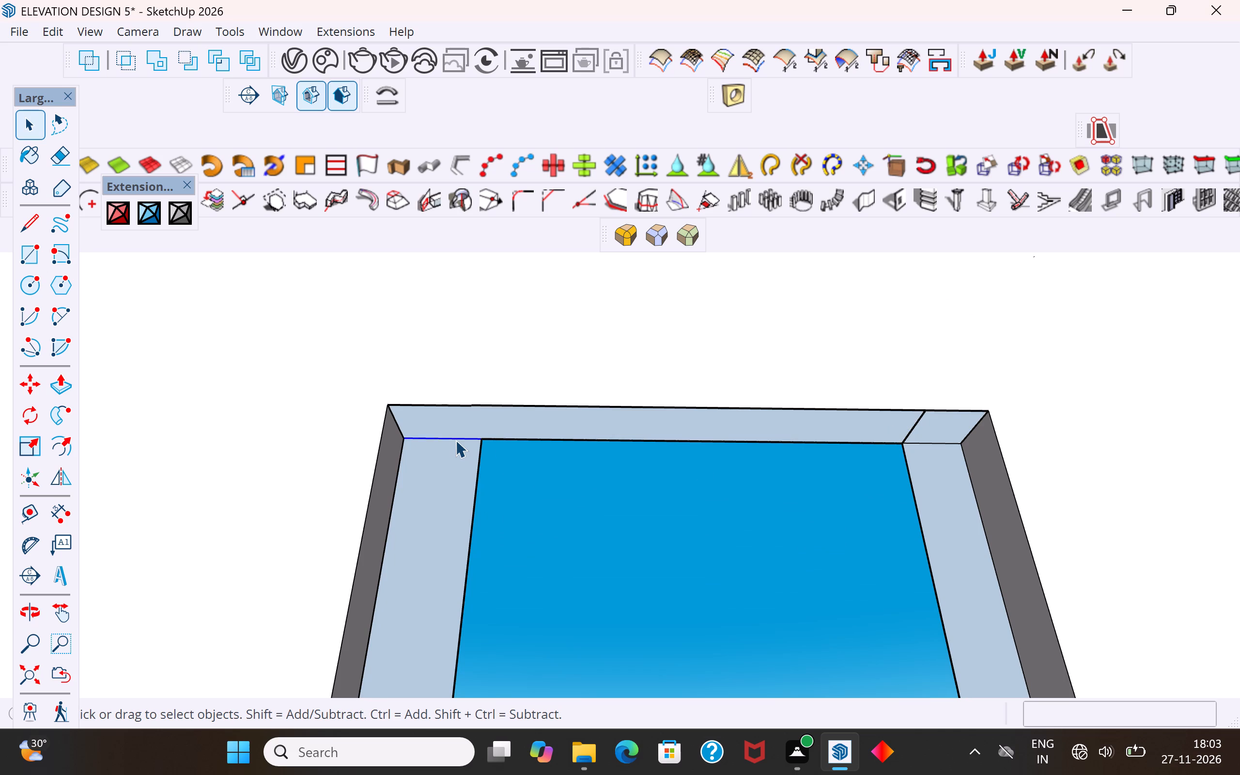
key(Delete)
click(919, 419)
key(Delete)
Draw a rectangle about 4' wide across the doorway's top reveal, from its inner corner to the diagonally opposite corner.
click(29, 254)
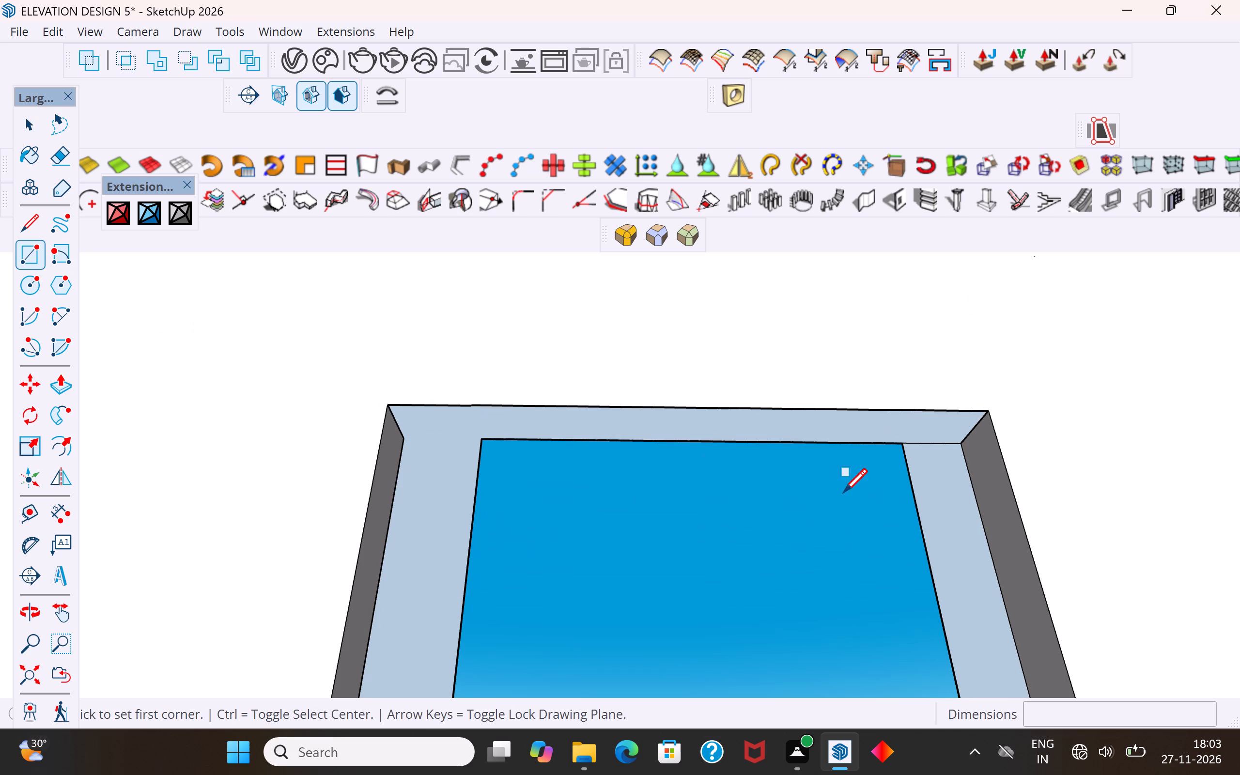
click(962, 449)
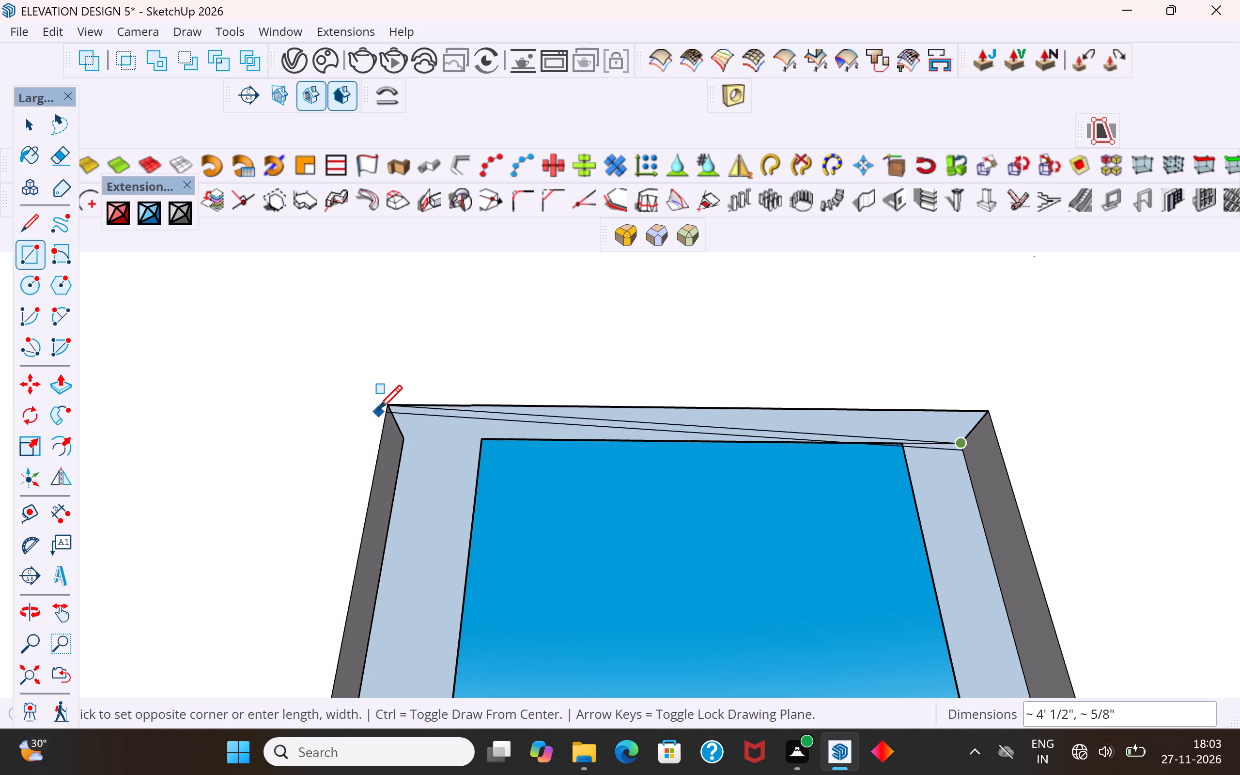
click(386, 408)
Delete the face filling the door opening and the face of one adjacent side strip.
middle_drag(659, 490, 628, 523)
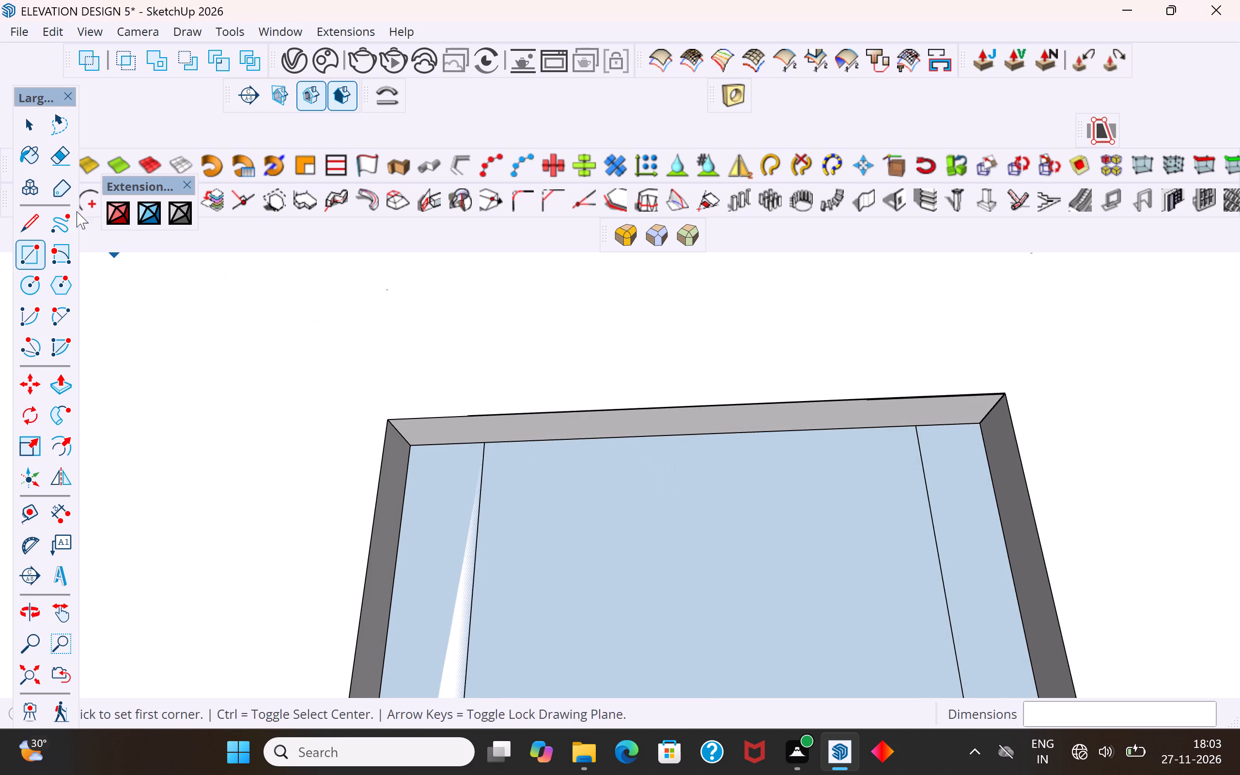
click(19, 129)
click(605, 494)
key(Delete)
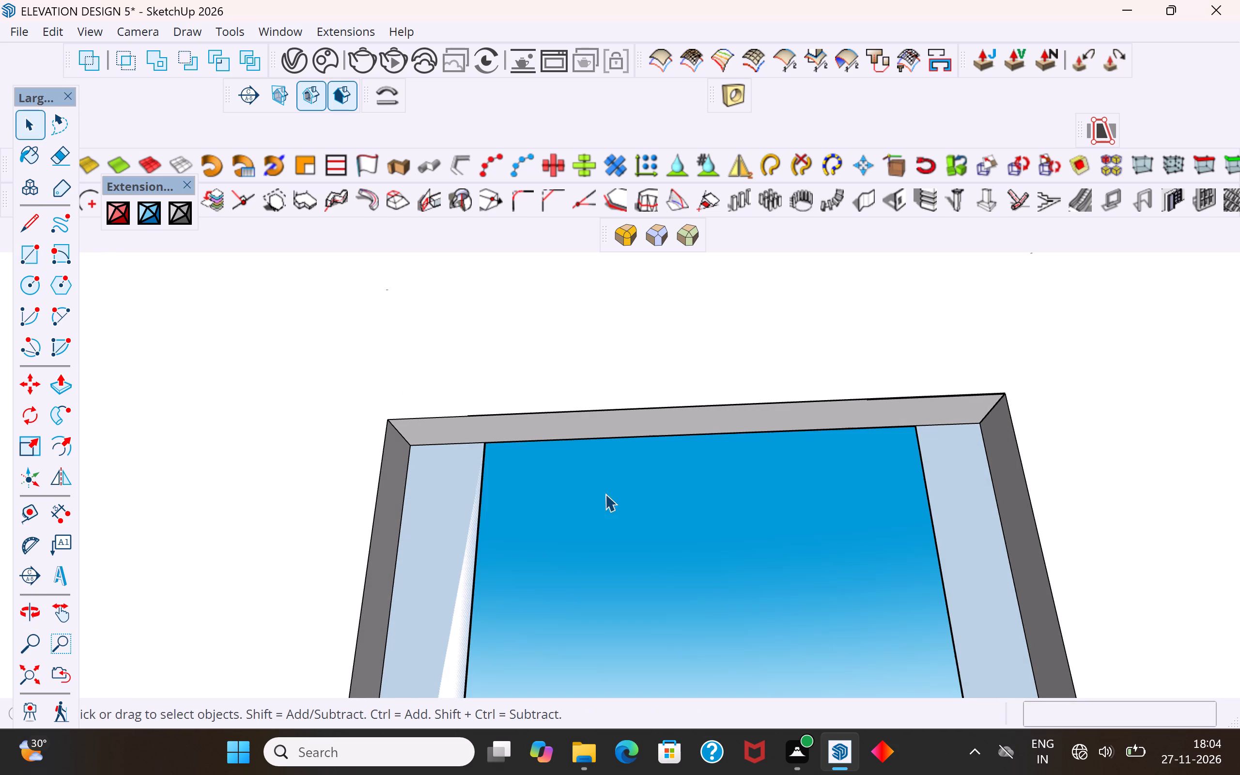
click(414, 544)
key(Delete)
Inspect the exposed strip beside the opening up close, and delete the long edge running just above the top reveal.
middle_drag(758, 549, 433, 579)
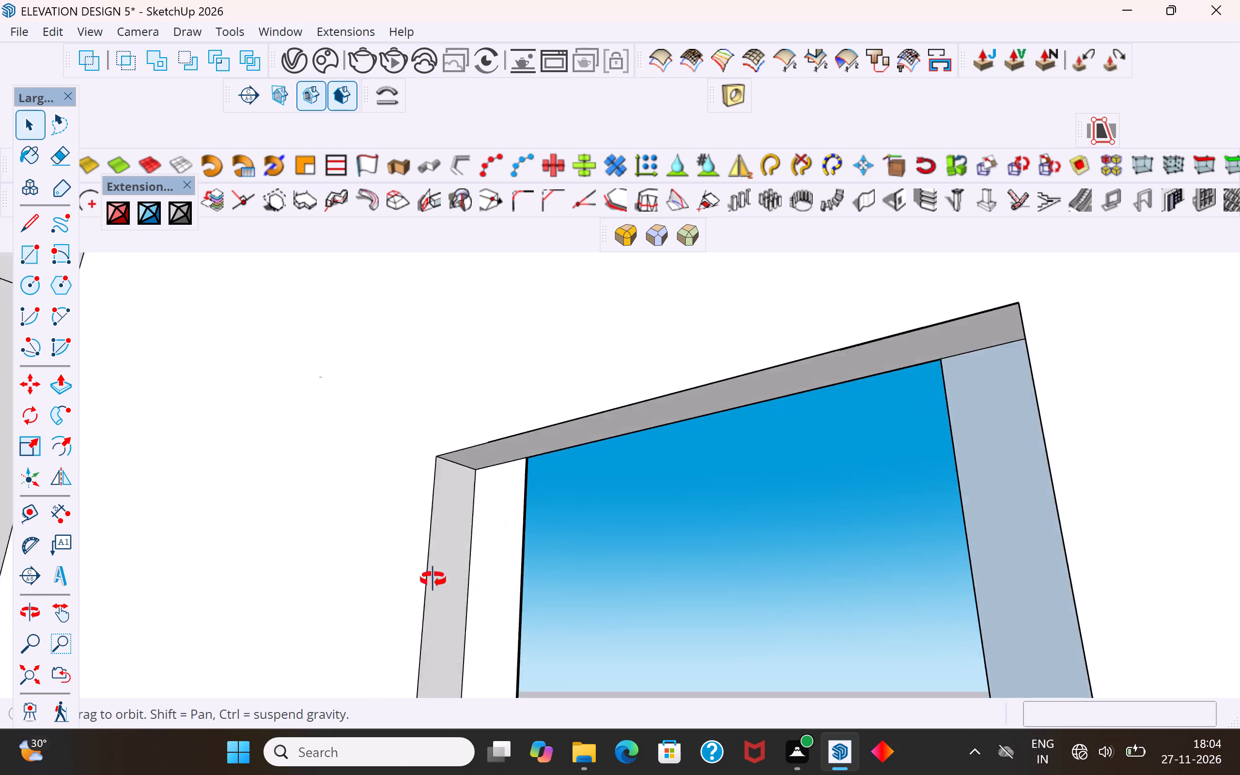
middle_drag(433, 579, 606, 604)
click(506, 496)
middle_drag(513, 505, 560, 541)
scroll(529, 467, up, 20)
scroll(529, 467, up, 5)
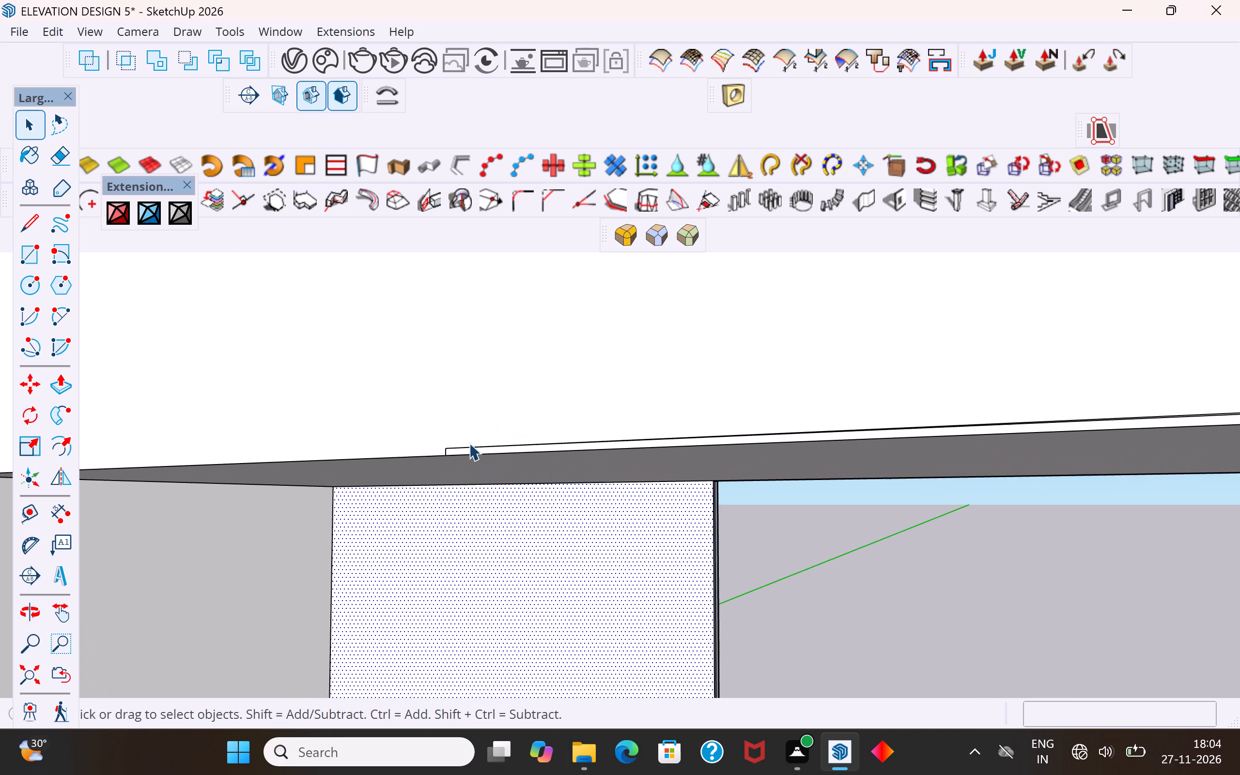
scroll(469, 443, up, 1)
click(469, 443)
click(472, 446)
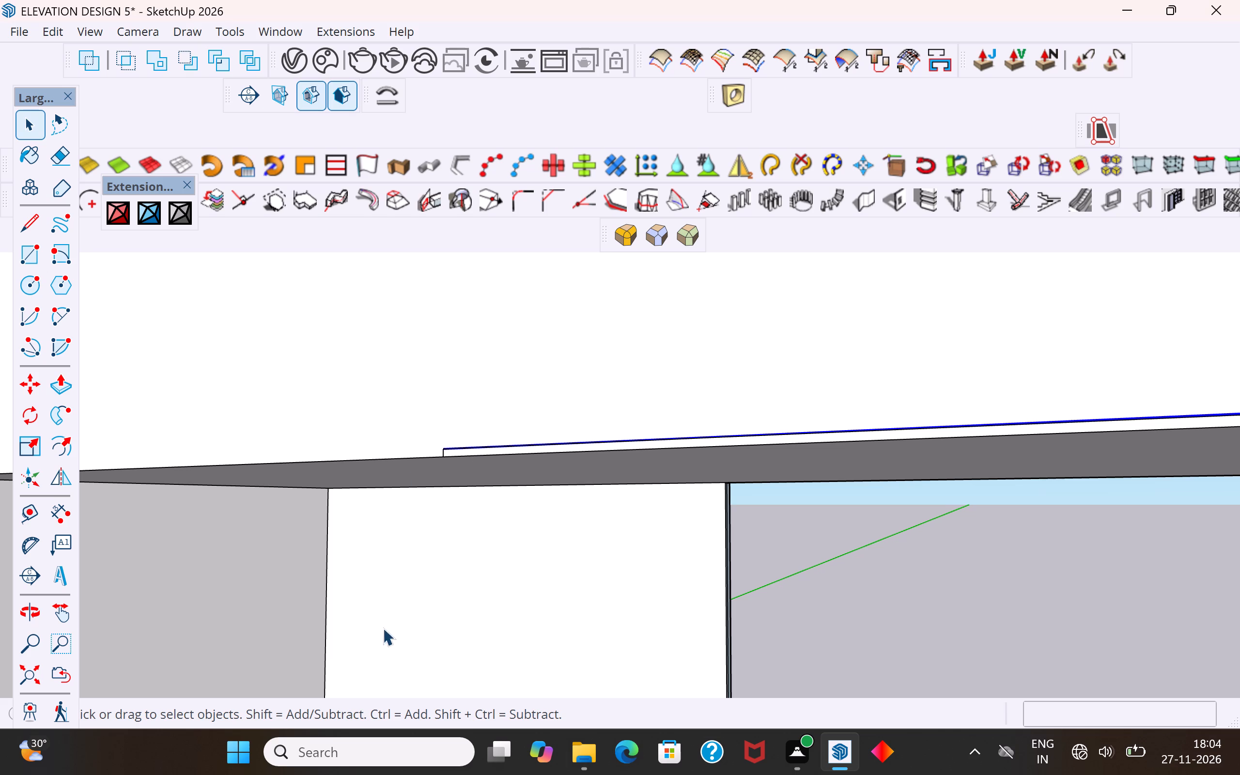
key(Delete)
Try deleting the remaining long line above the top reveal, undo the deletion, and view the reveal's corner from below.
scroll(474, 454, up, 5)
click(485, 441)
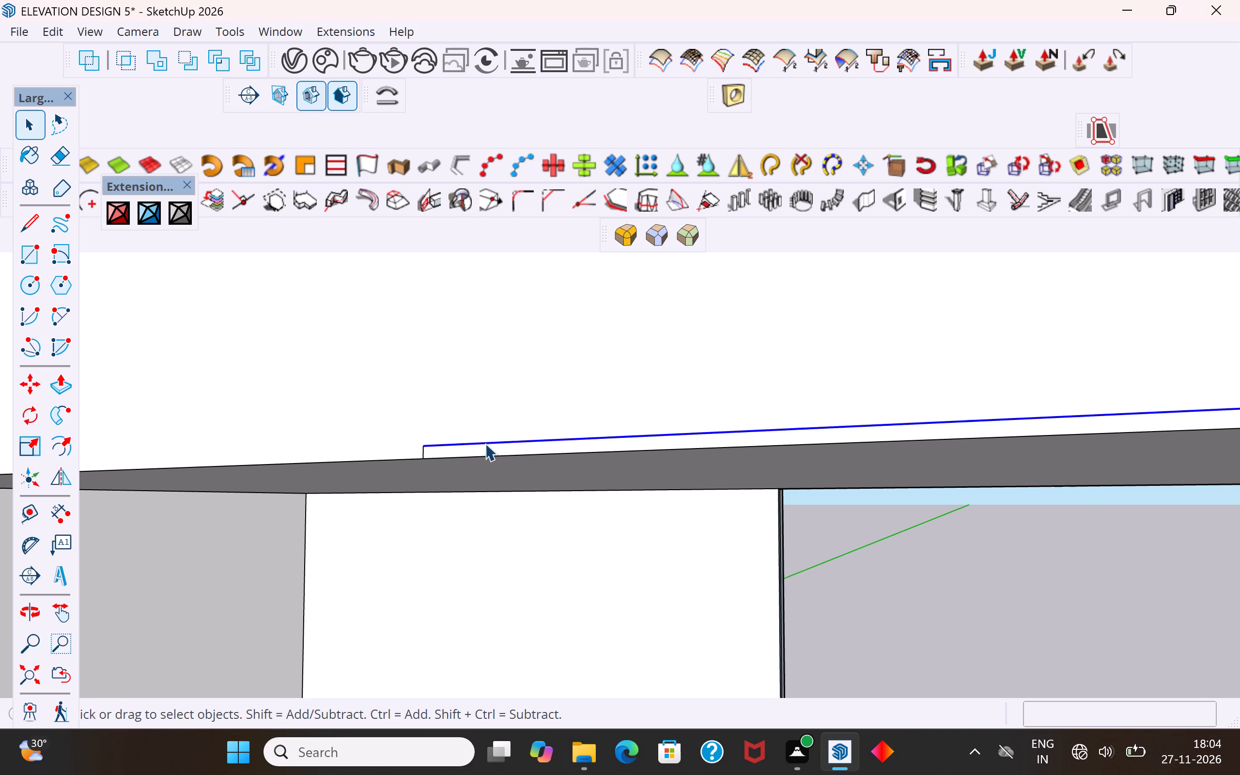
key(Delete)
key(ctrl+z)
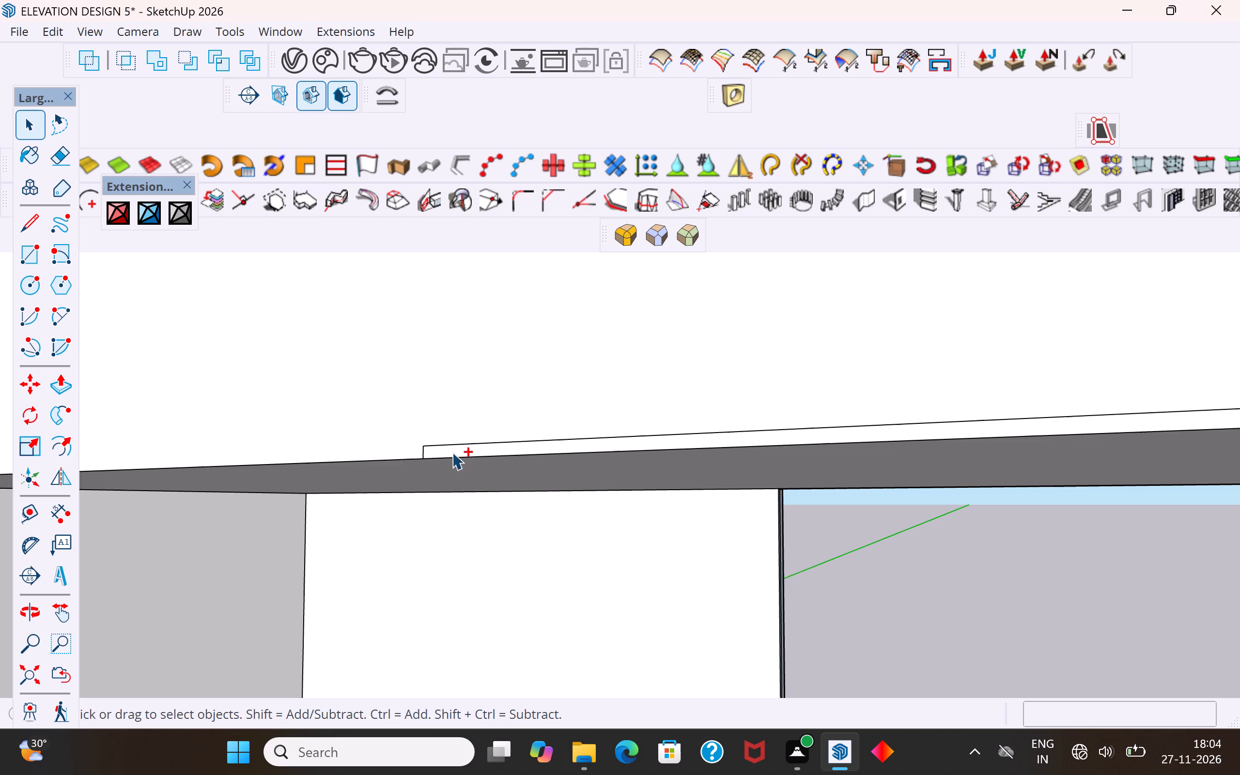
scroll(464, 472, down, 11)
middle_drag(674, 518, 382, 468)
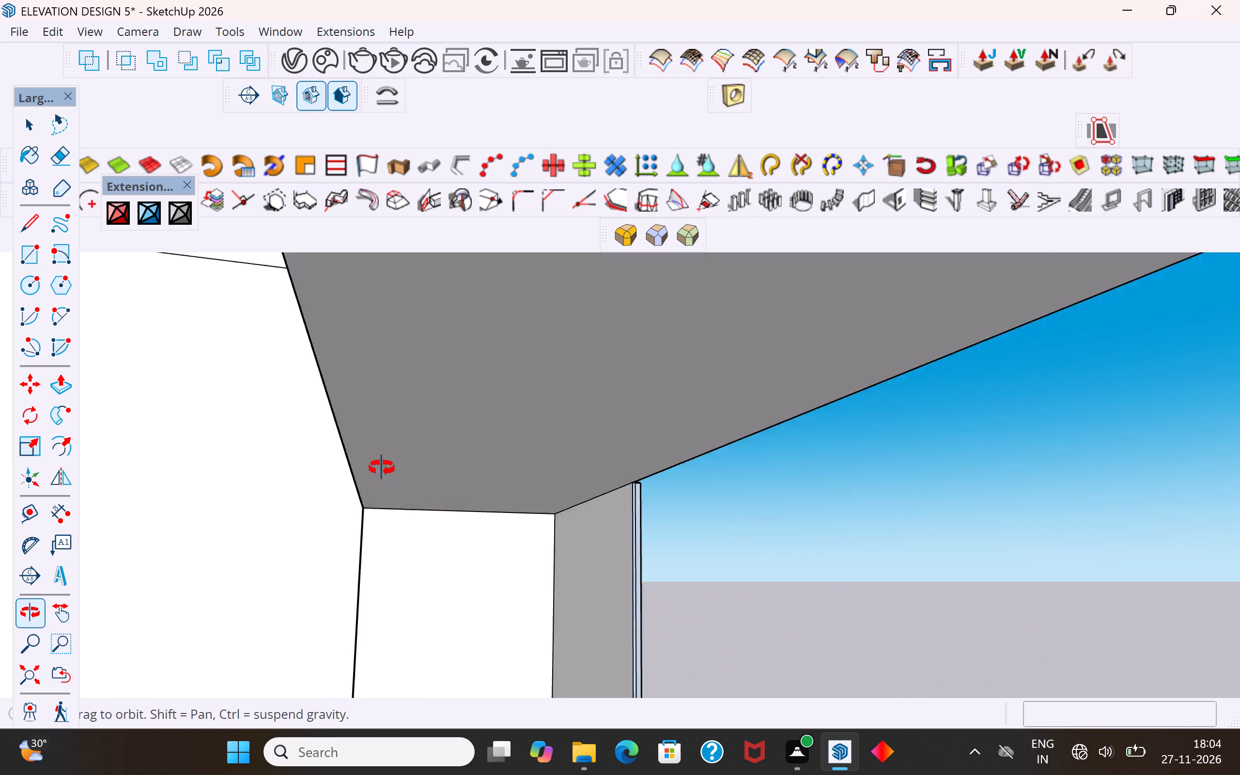
Return to a view of the whole building and undo the last two edits around the doorway.
middle_drag(382, 468, 94, 552)
scroll(489, 446, down, 5)
middle_drag(570, 496, 551, 618)
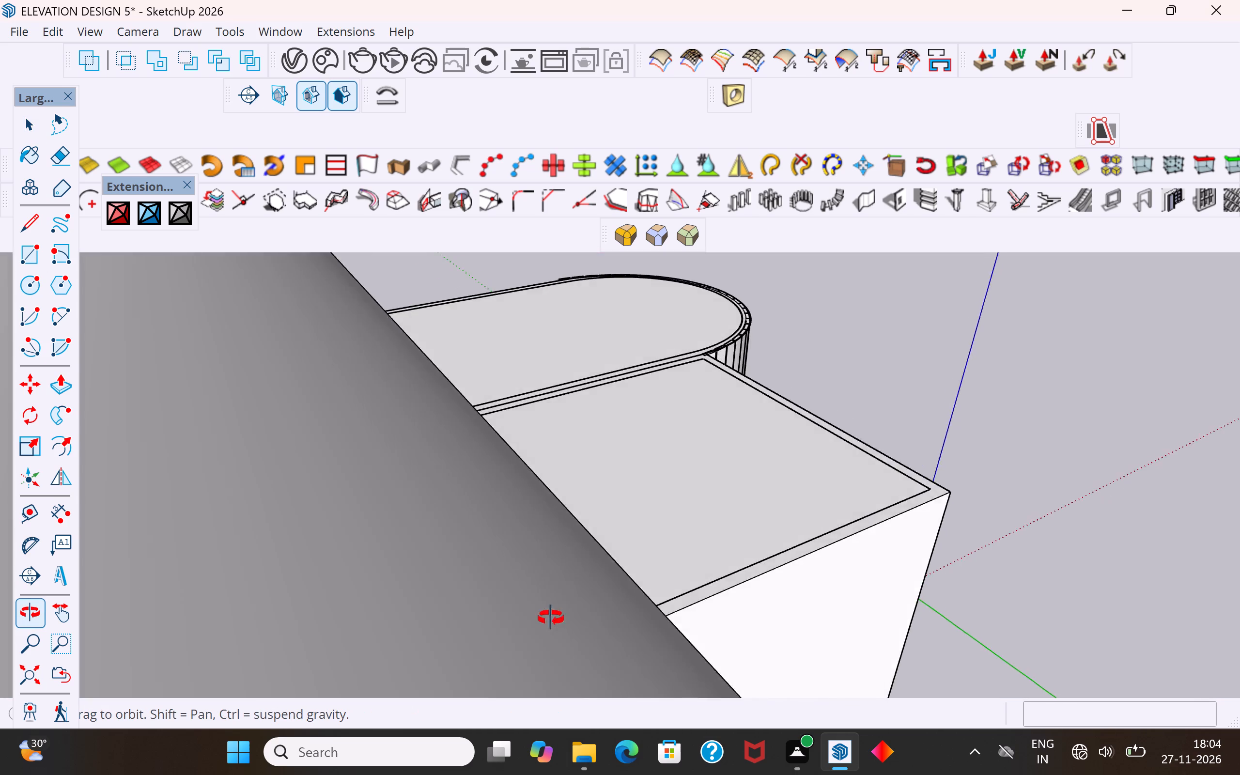
middle_drag(551, 618, 266, 527)
scroll(604, 447, down, 12)
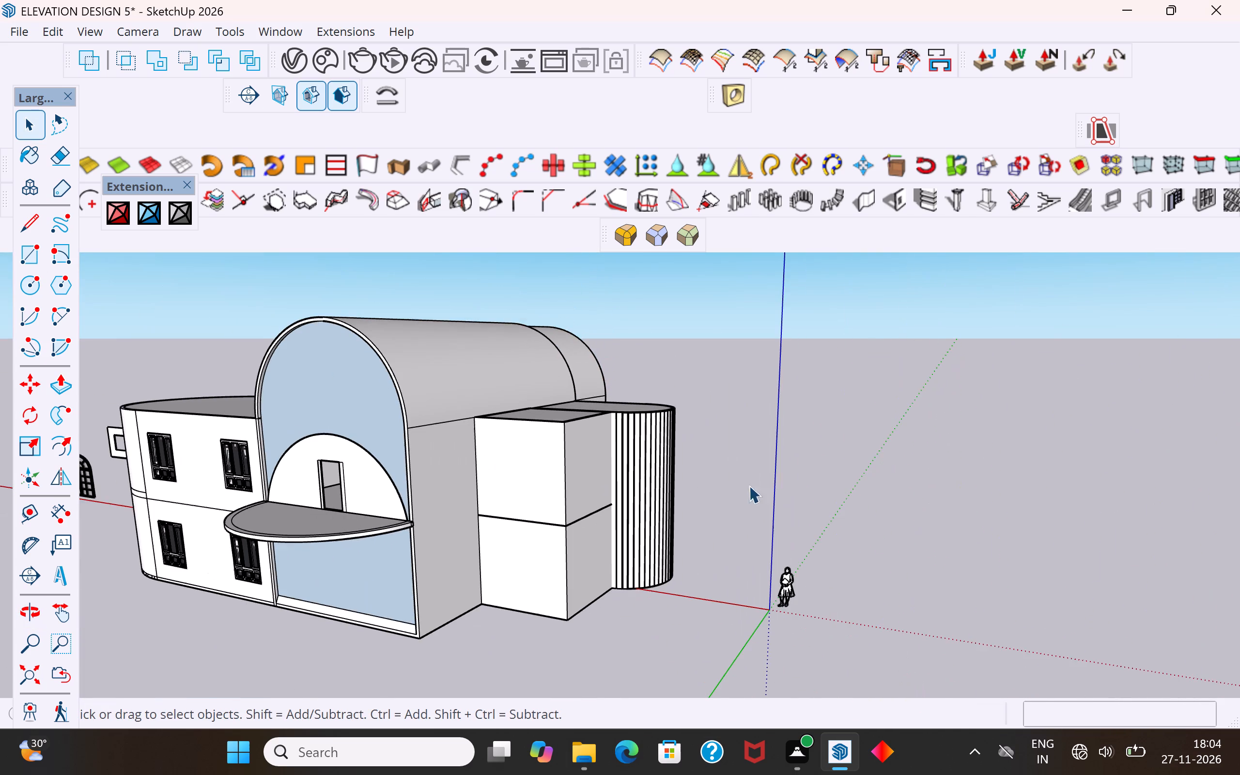
middle_drag(741, 503, 735, 512)
key(ctrl+z)
key(ctrl+z)
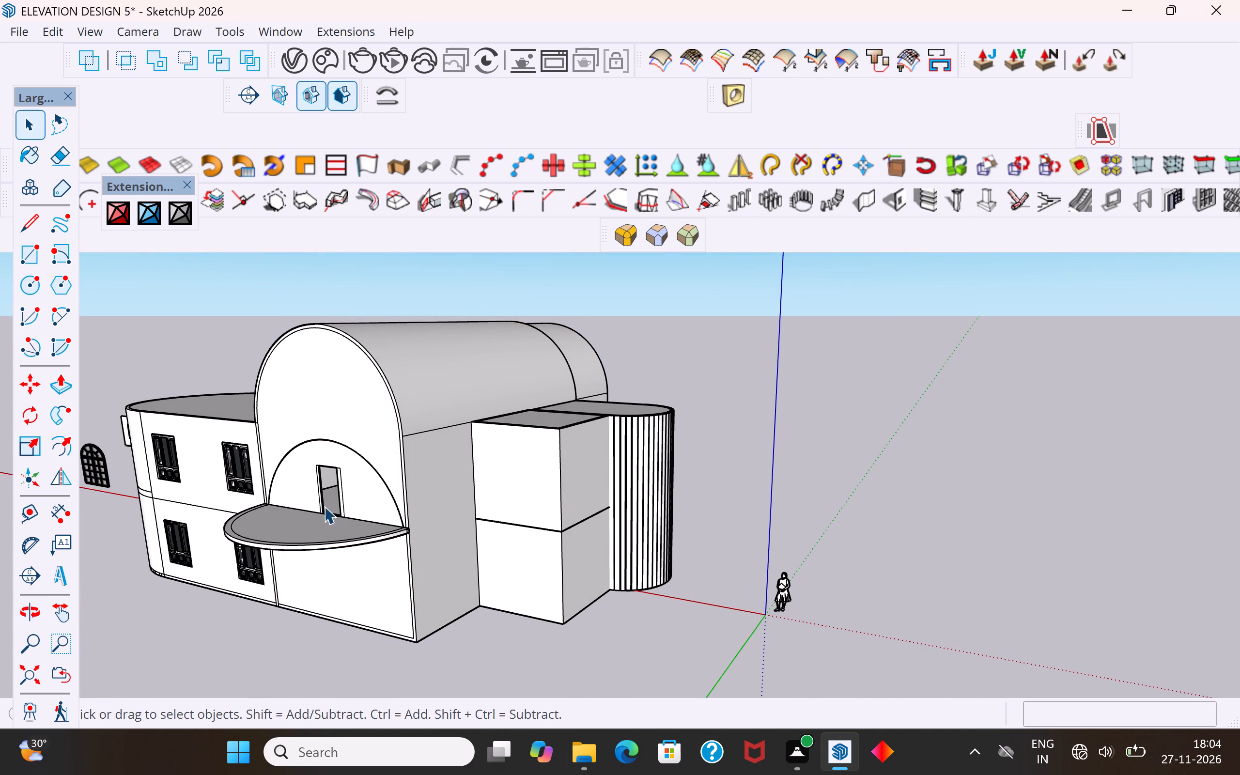
Examine the doorway and its side strips in the semicircular wall face from the outside.
middle_drag(341, 602, 447, 663)
scroll(435, 583, up, 9)
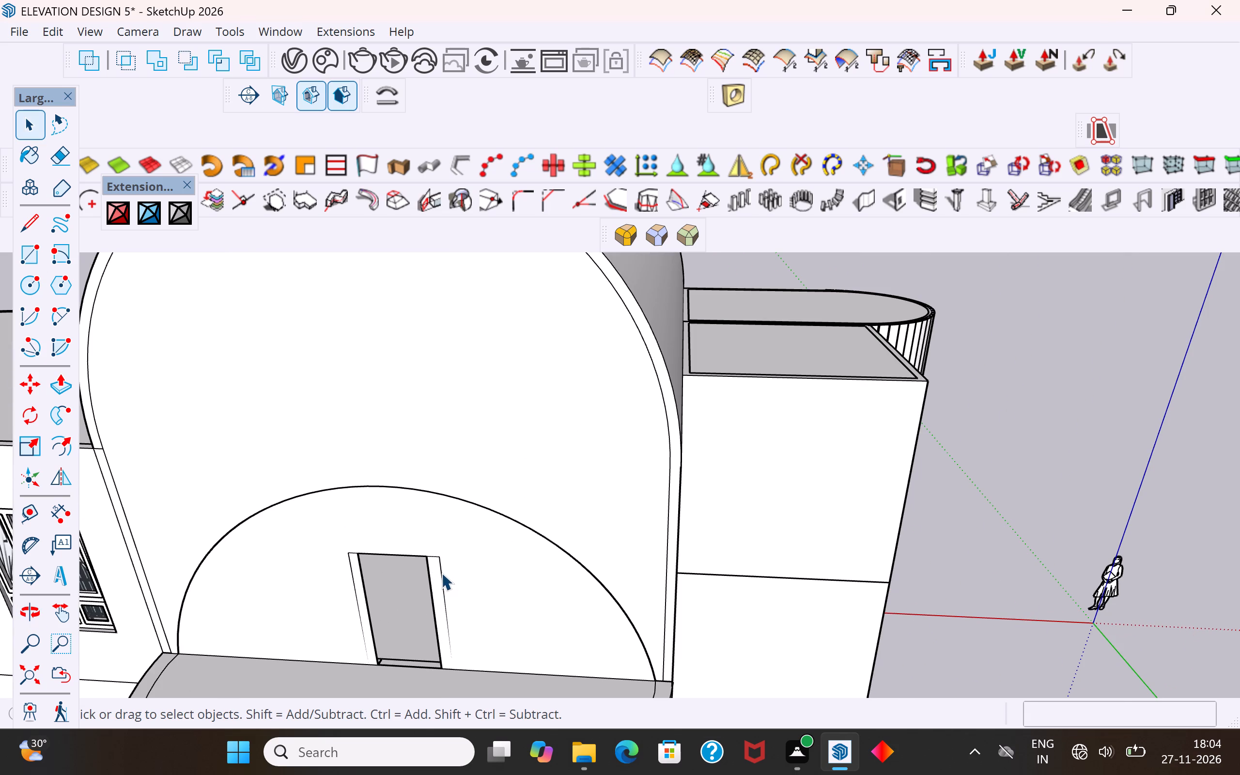
click(440, 569)
middle_drag(440, 569, 531, 528)
scroll(522, 661, up, 9)
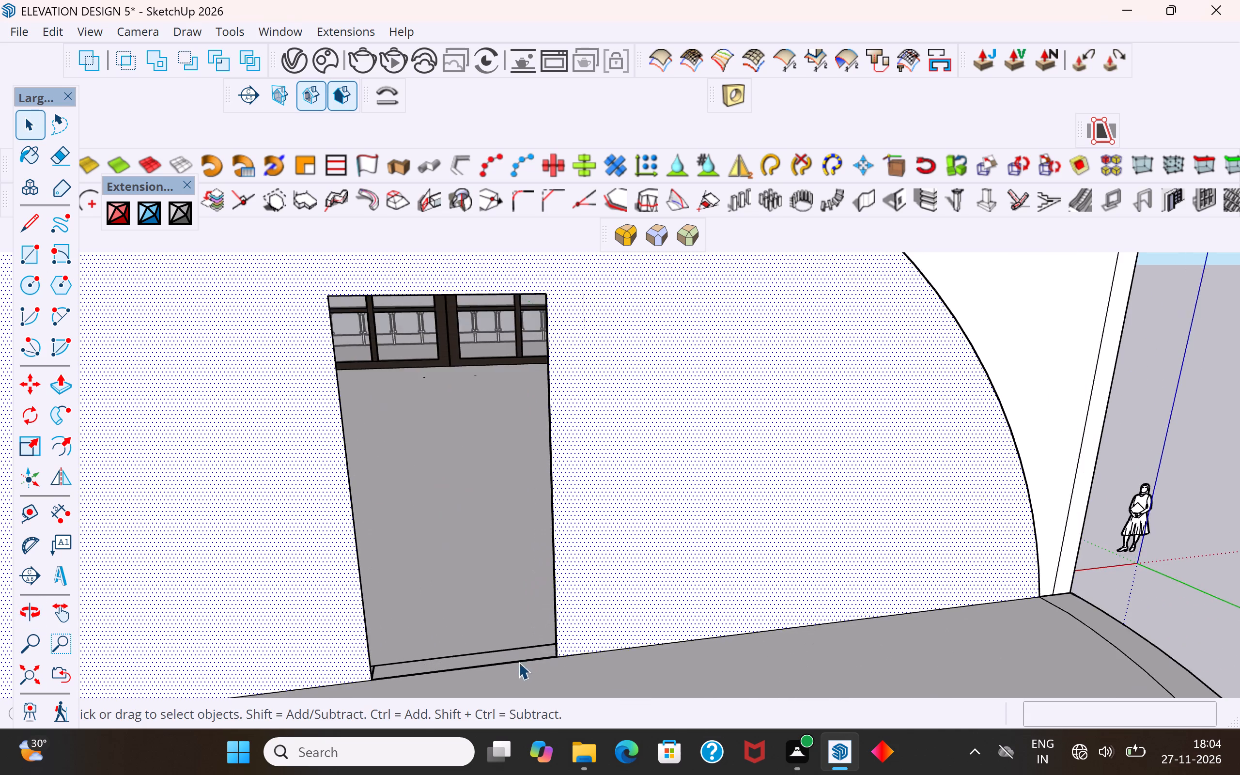
middle_drag(531, 658, 602, 713)
scroll(639, 408, down, 10)
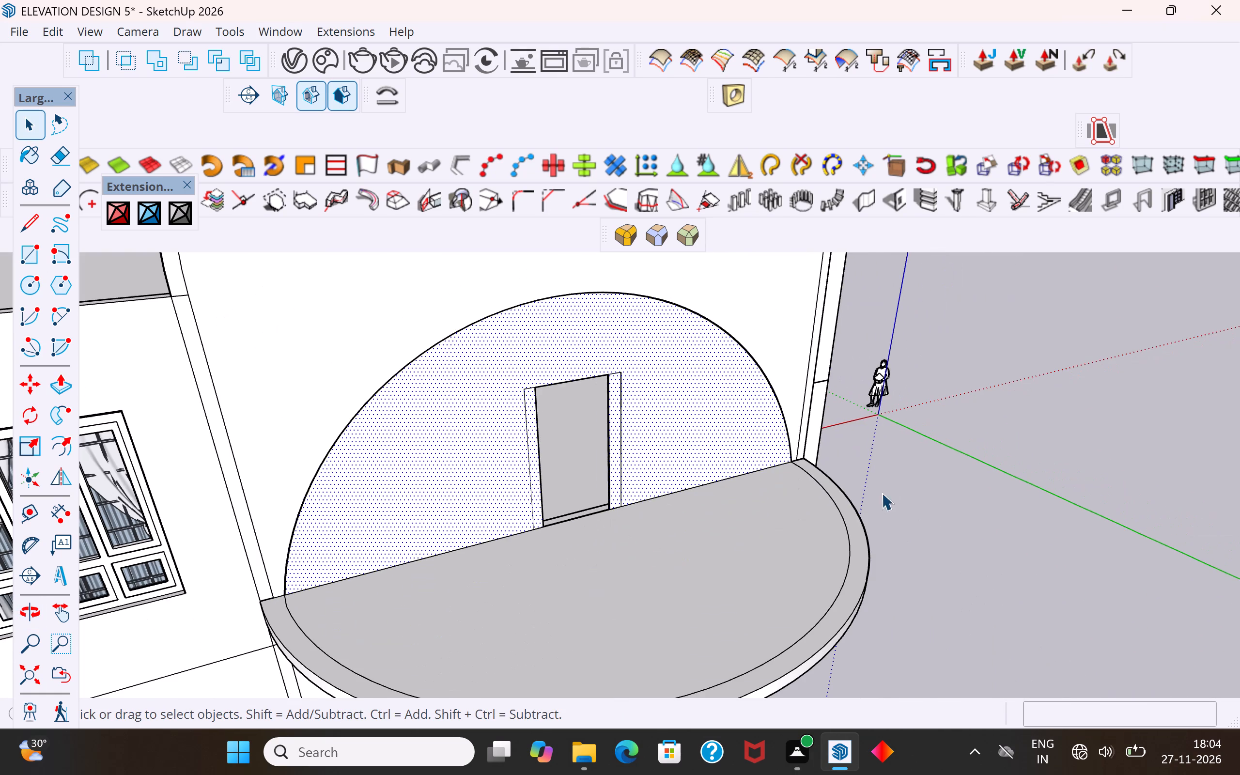
click(981, 469)
middle_click(633, 457)
scroll(596, 403, up, 4)
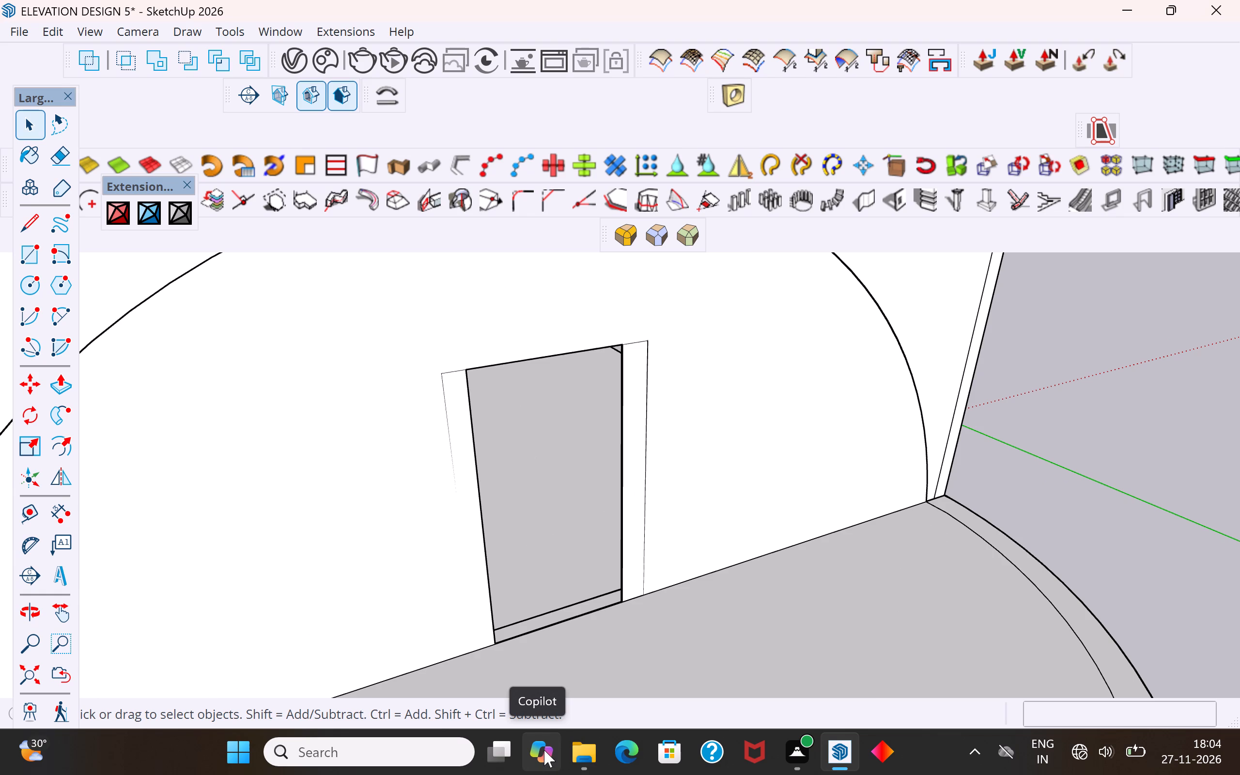
click(1087, 476)
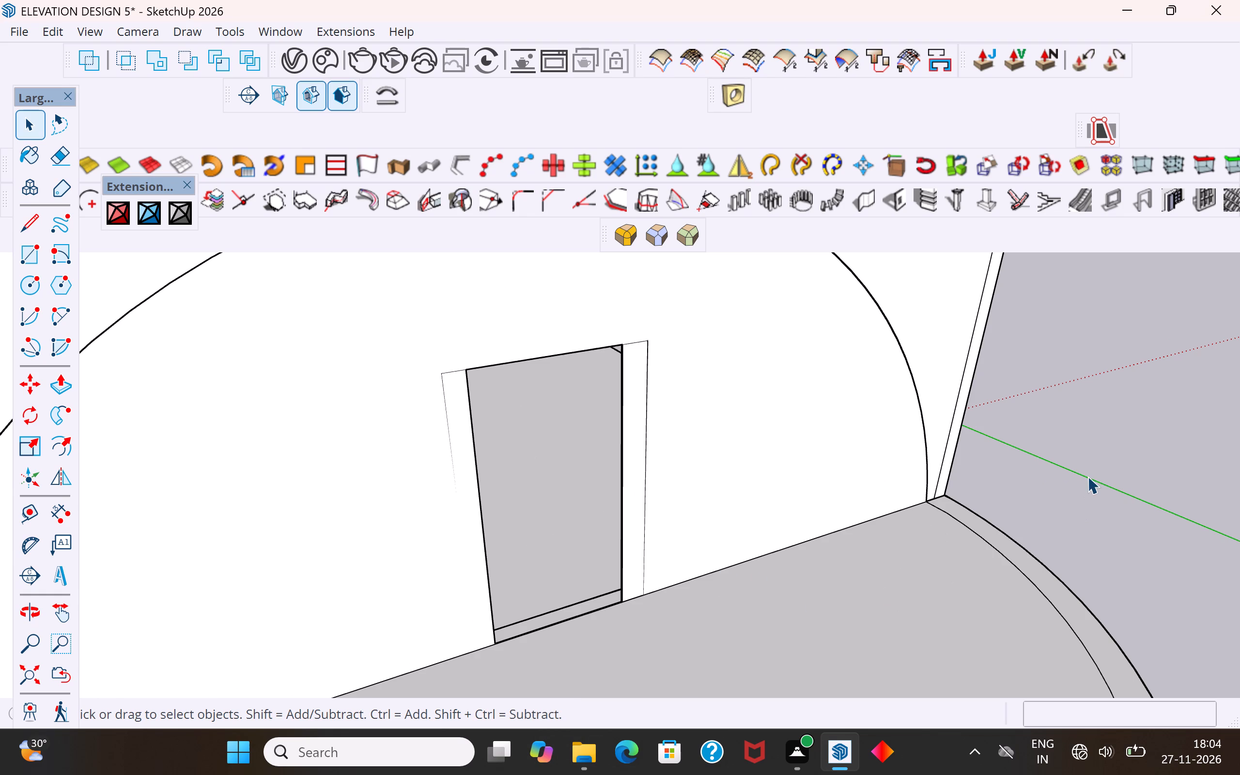
Inspect the doorway's top reveal and side reveal up close where they meet at the corner.
middle_drag(699, 388, 904, 255)
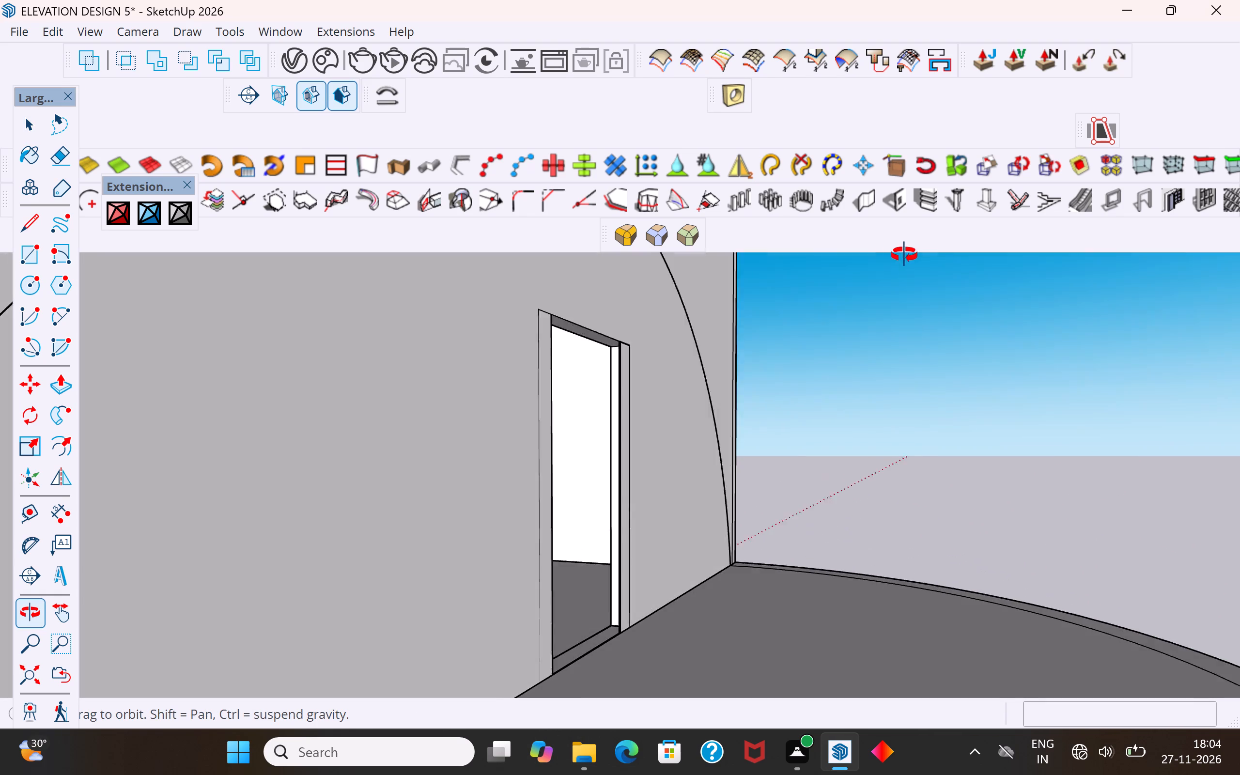
middle_drag(904, 255, 877, 282)
scroll(601, 311, up, 9)
middle_drag(632, 395, 679, 331)
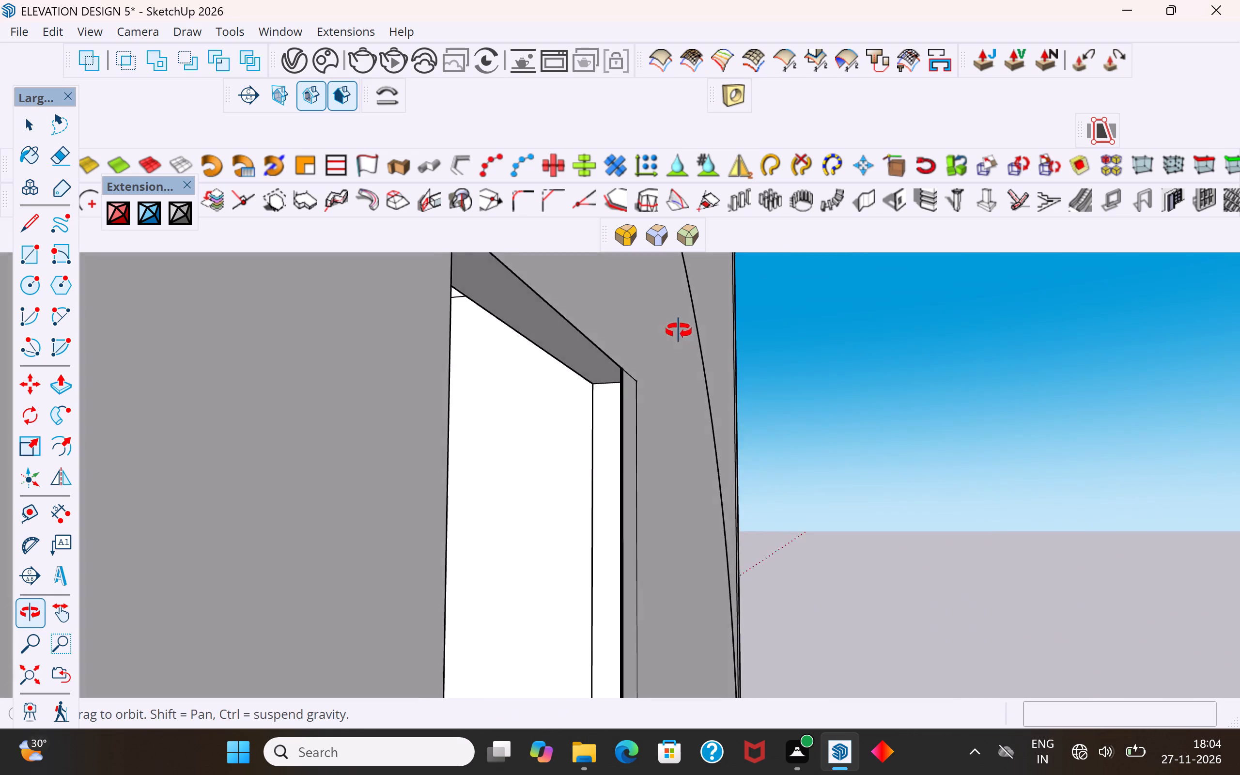
middle_drag(679, 331, 674, 325)
scroll(594, 376, up, 10)
middle_drag(647, 387, 811, 401)
scroll(681, 362, up, 2)
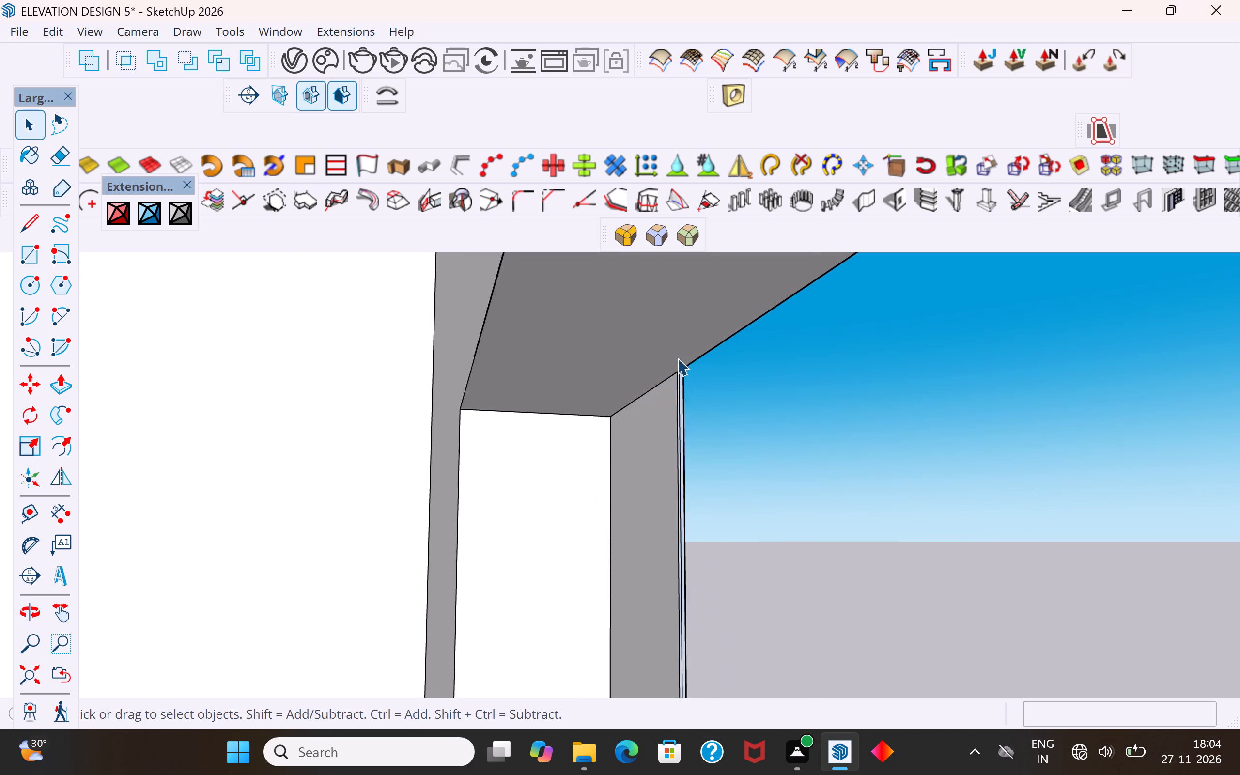
scroll(677, 358, up, 10)
scroll(685, 411, down, 12)
middle_drag(650, 544, 653, 554)
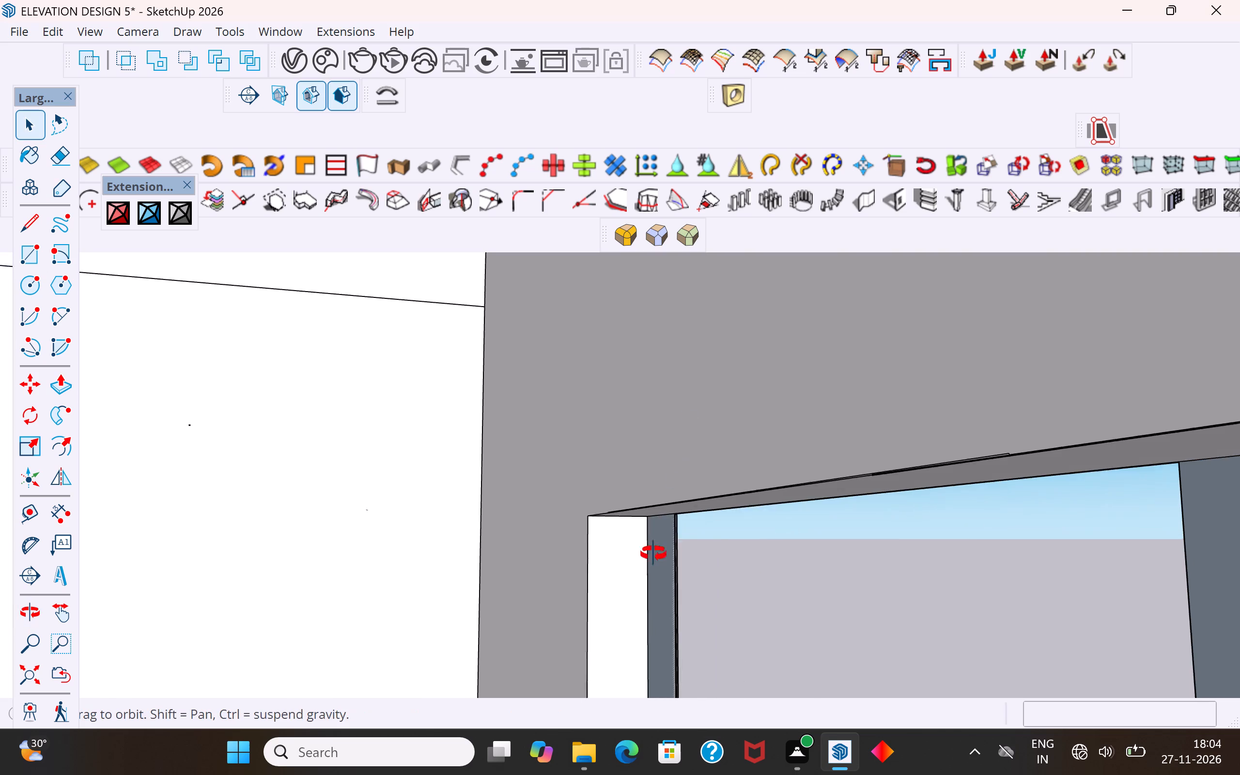
middle_drag(653, 554, 695, 578)
click(657, 549)
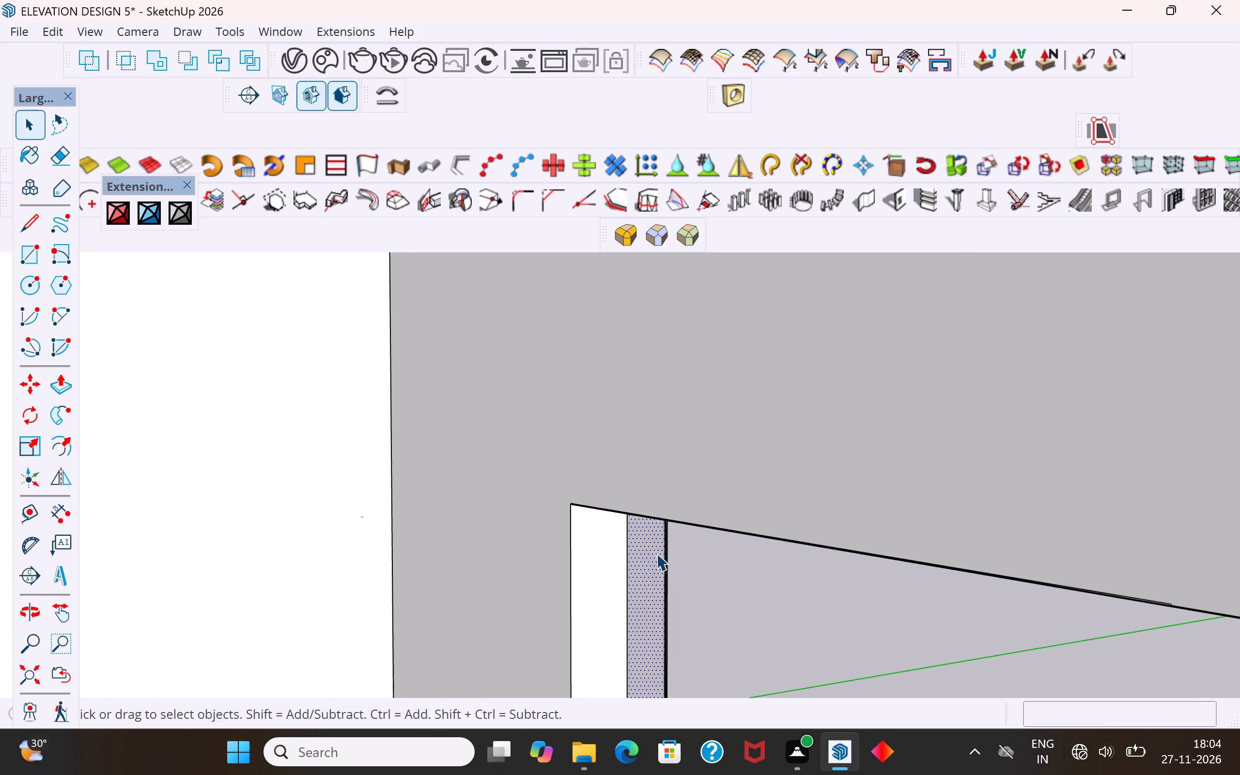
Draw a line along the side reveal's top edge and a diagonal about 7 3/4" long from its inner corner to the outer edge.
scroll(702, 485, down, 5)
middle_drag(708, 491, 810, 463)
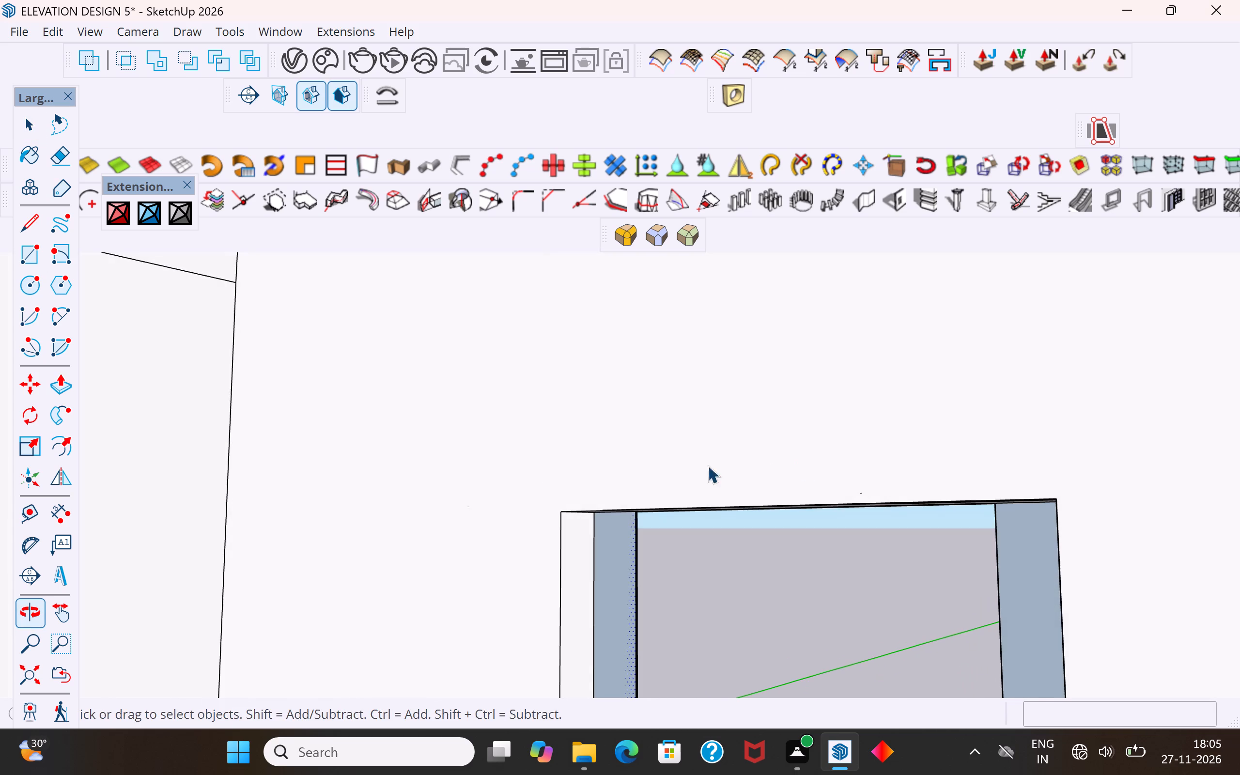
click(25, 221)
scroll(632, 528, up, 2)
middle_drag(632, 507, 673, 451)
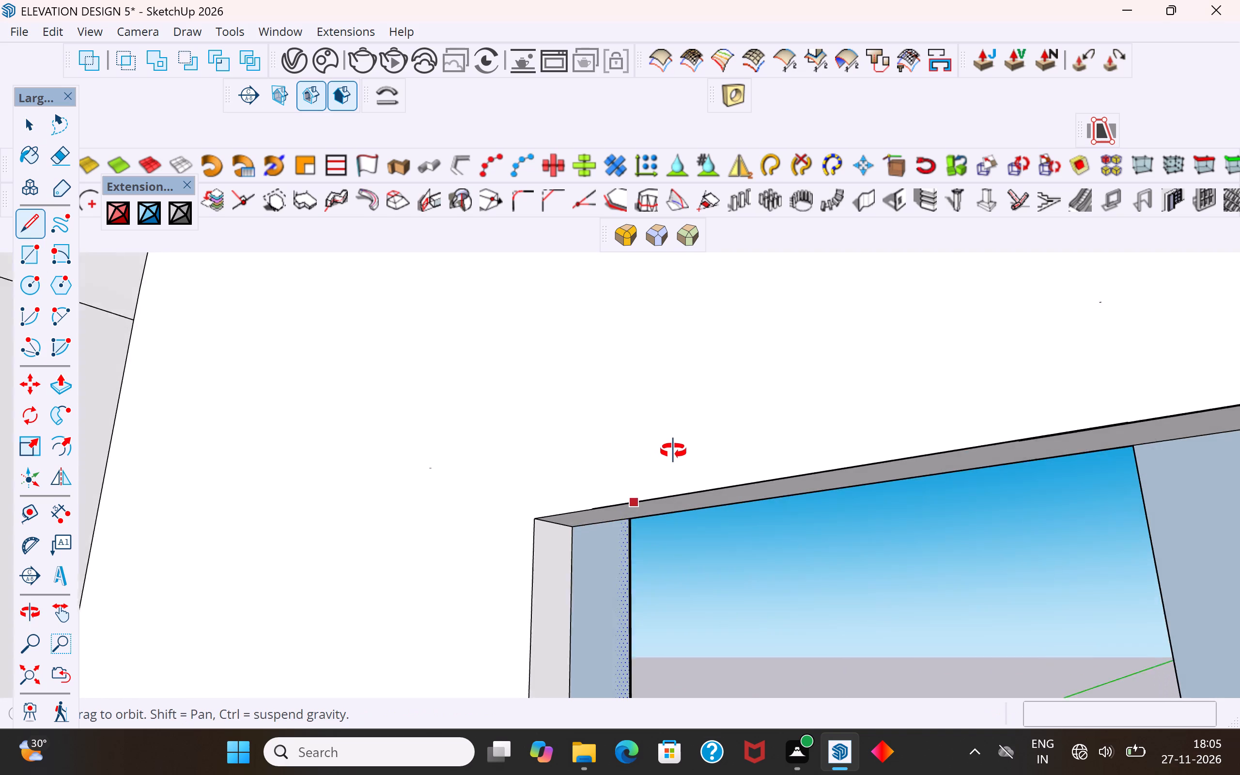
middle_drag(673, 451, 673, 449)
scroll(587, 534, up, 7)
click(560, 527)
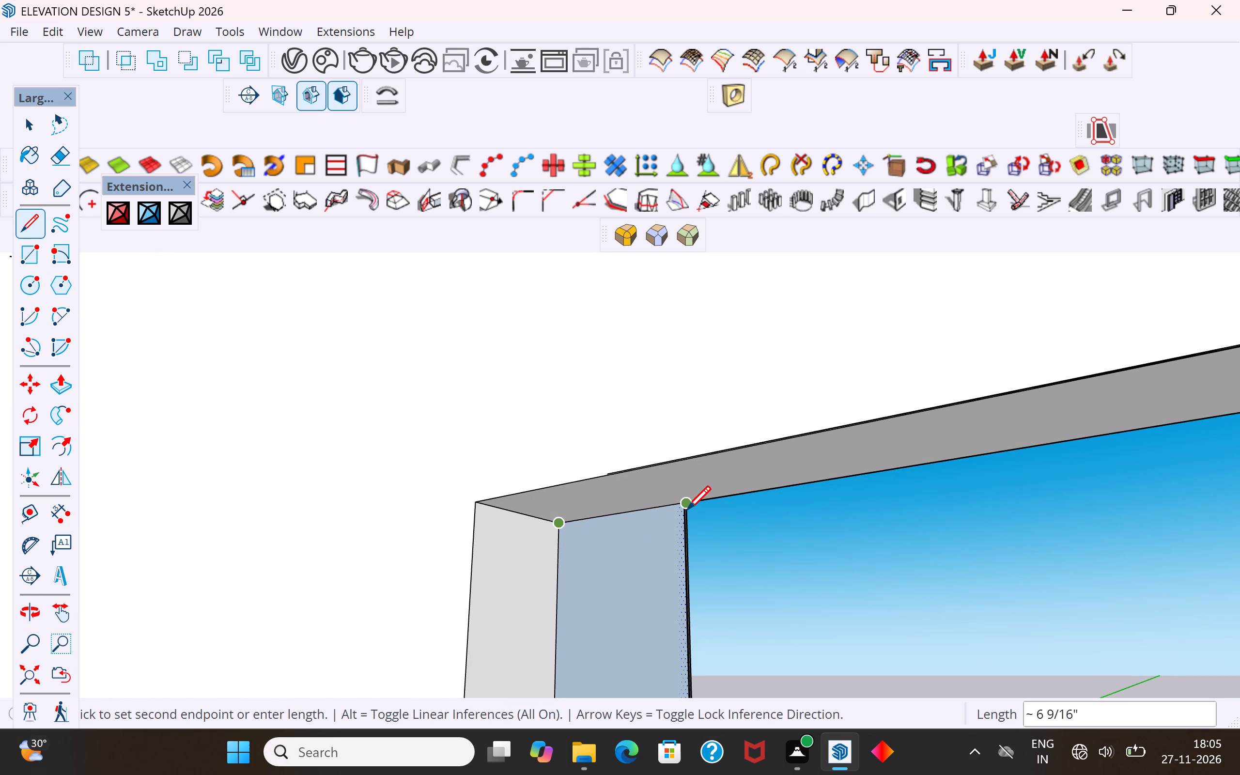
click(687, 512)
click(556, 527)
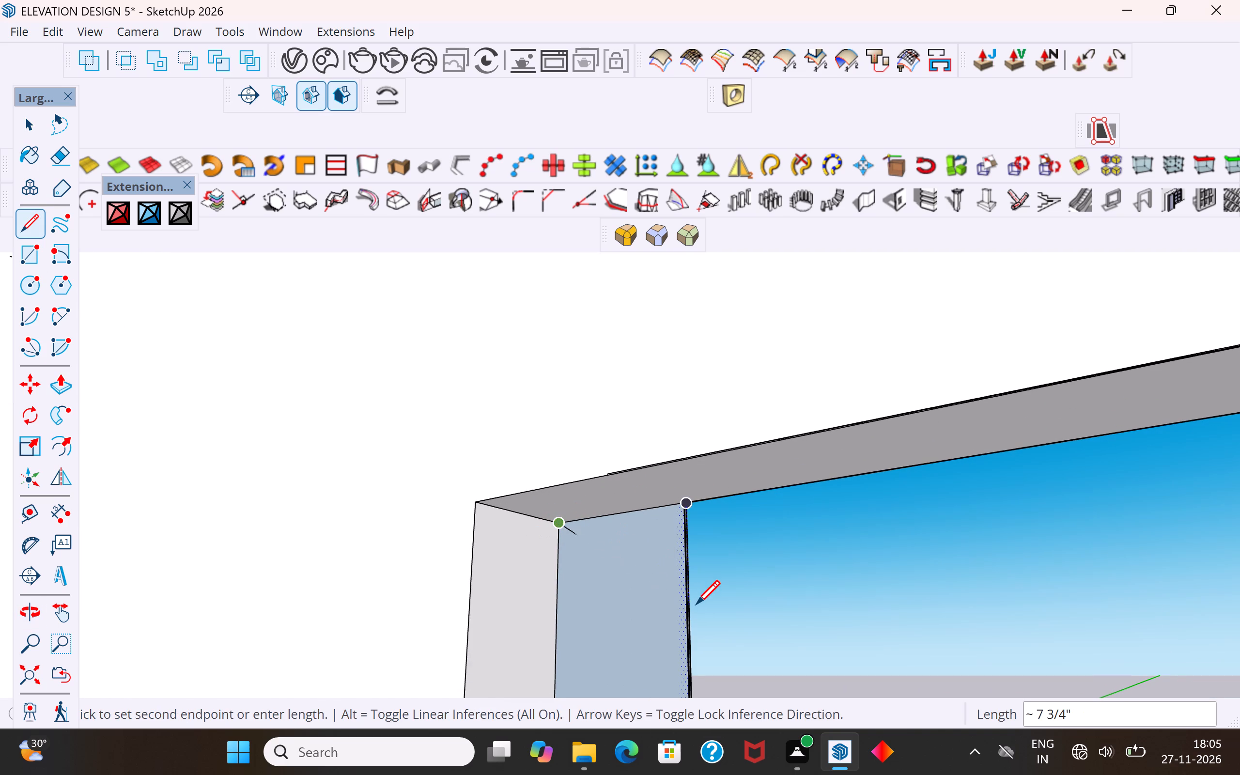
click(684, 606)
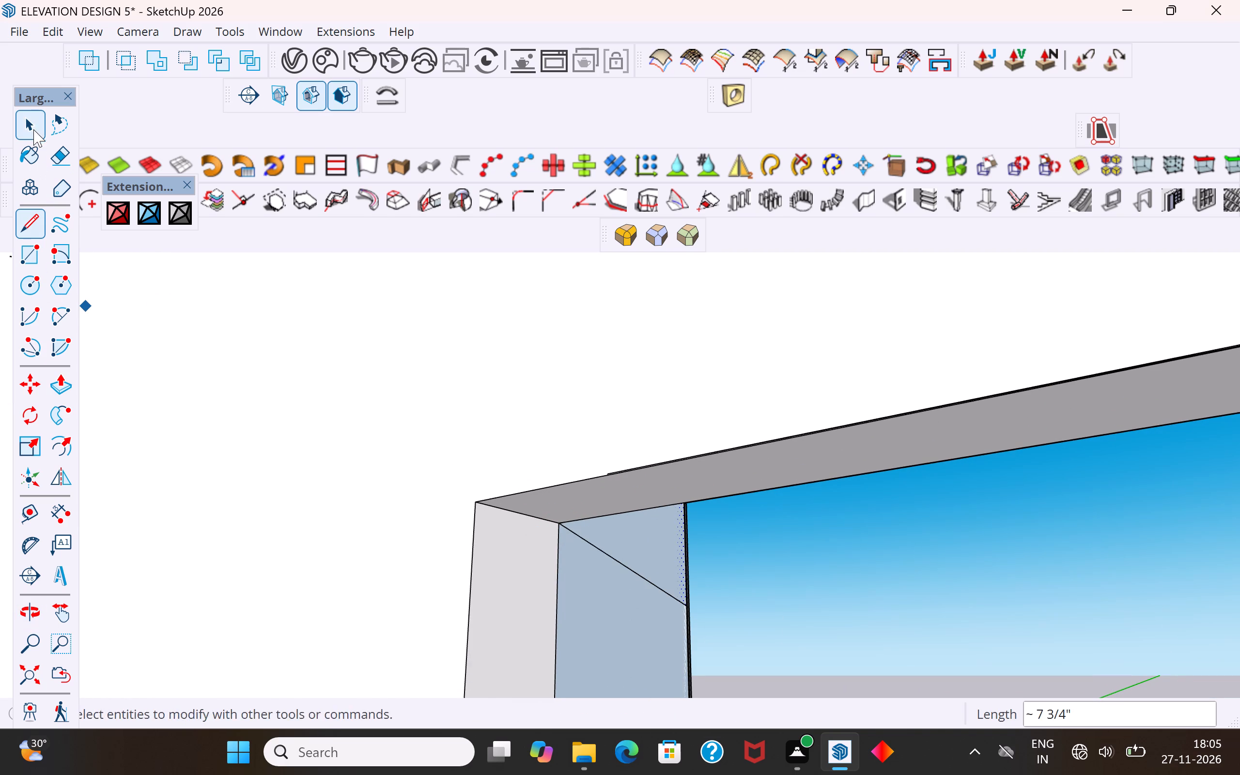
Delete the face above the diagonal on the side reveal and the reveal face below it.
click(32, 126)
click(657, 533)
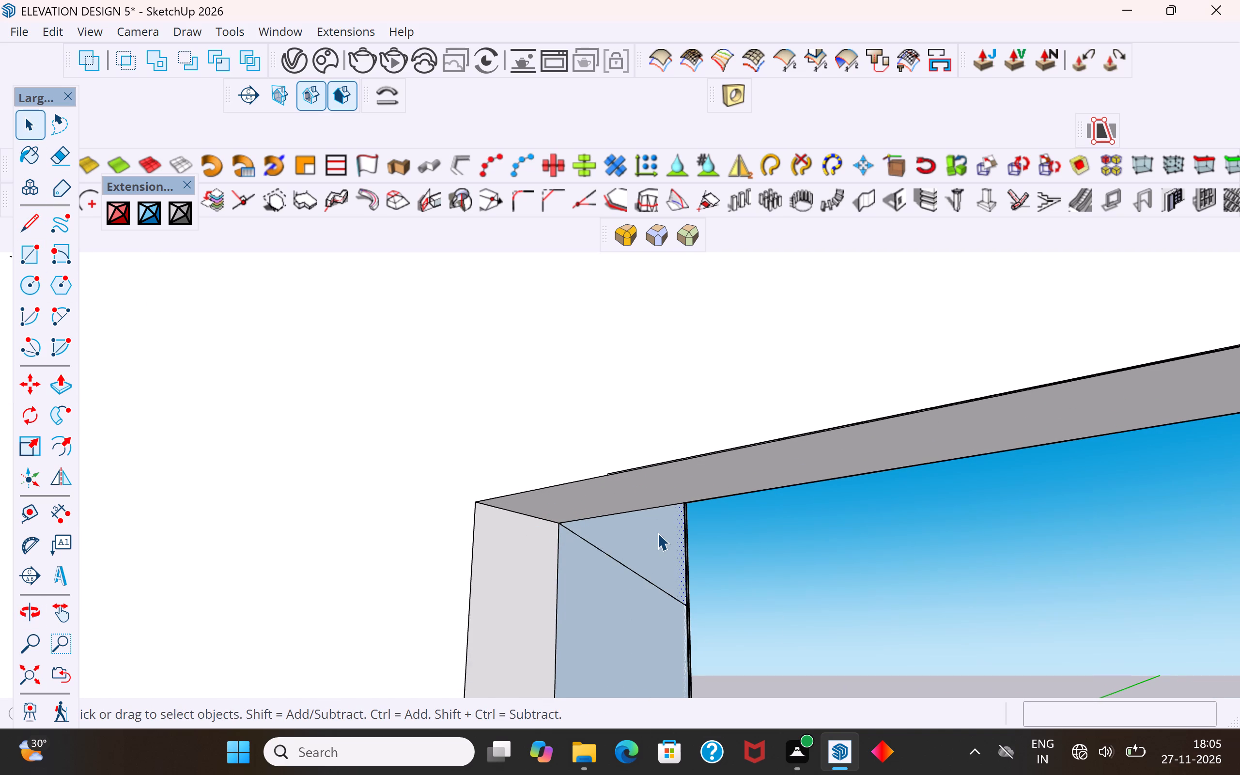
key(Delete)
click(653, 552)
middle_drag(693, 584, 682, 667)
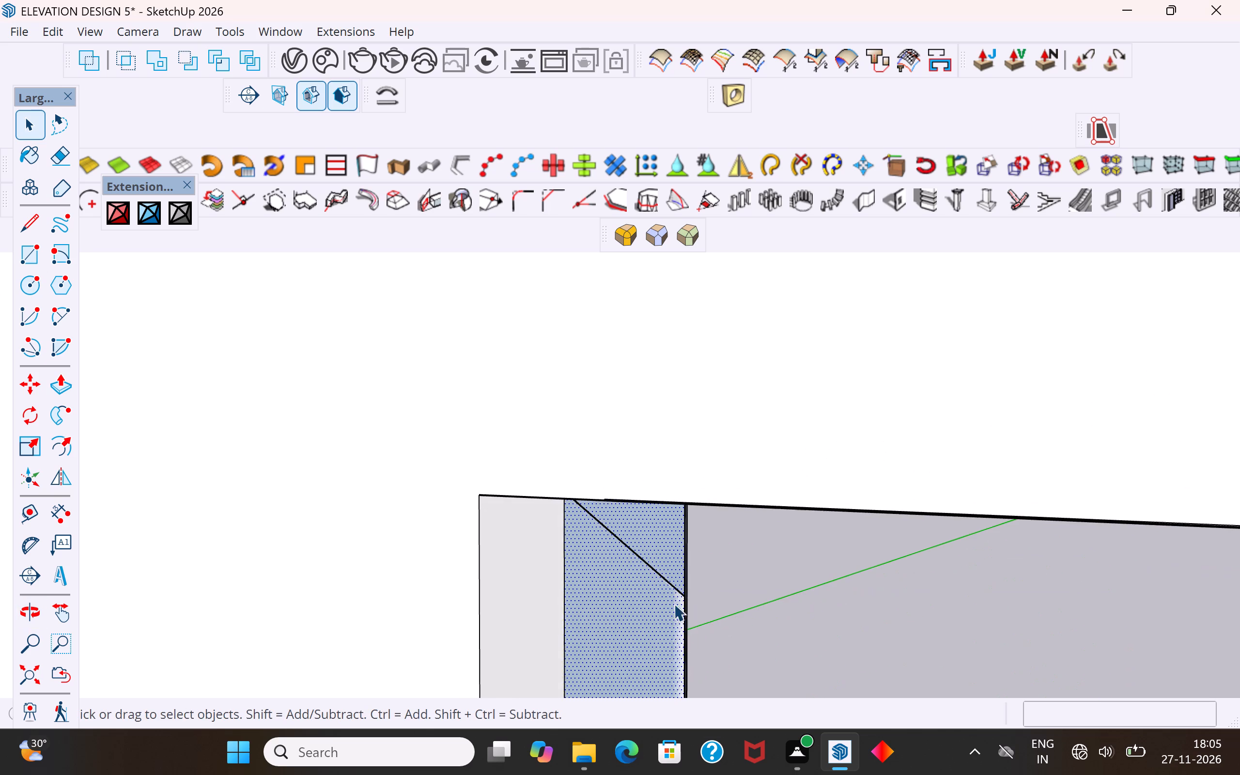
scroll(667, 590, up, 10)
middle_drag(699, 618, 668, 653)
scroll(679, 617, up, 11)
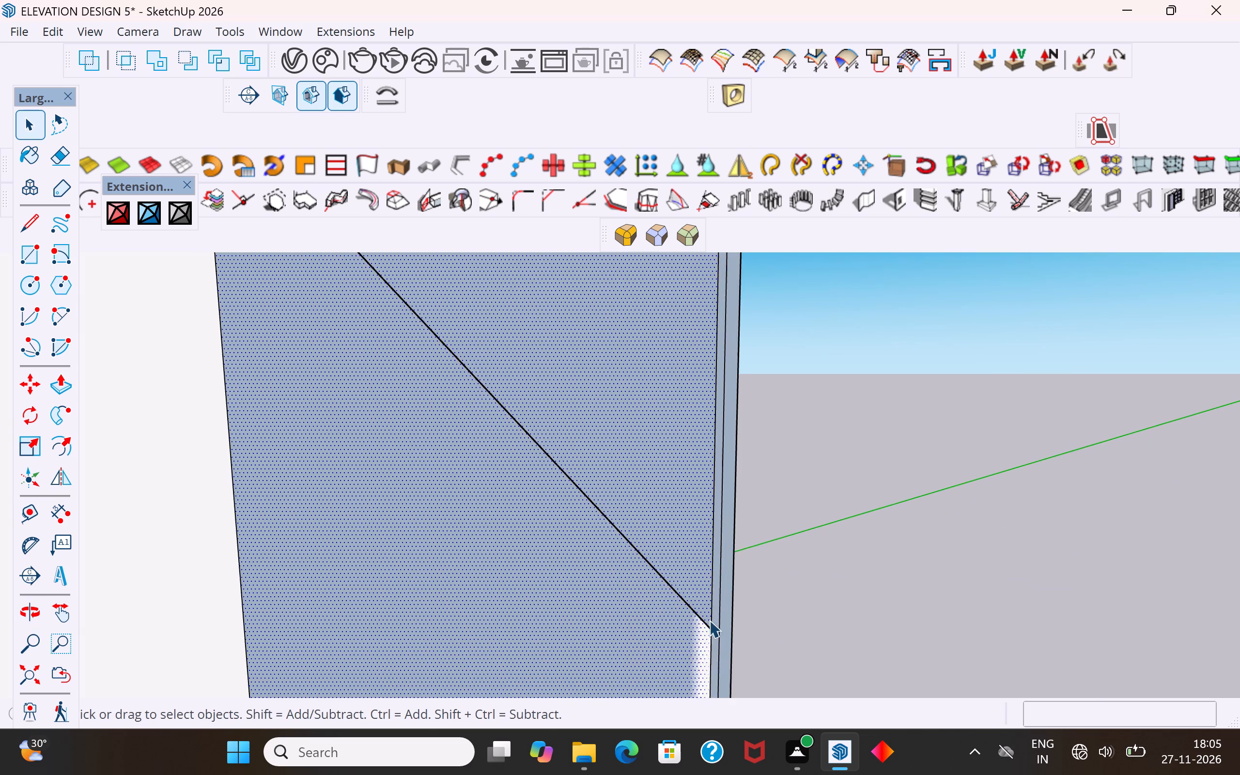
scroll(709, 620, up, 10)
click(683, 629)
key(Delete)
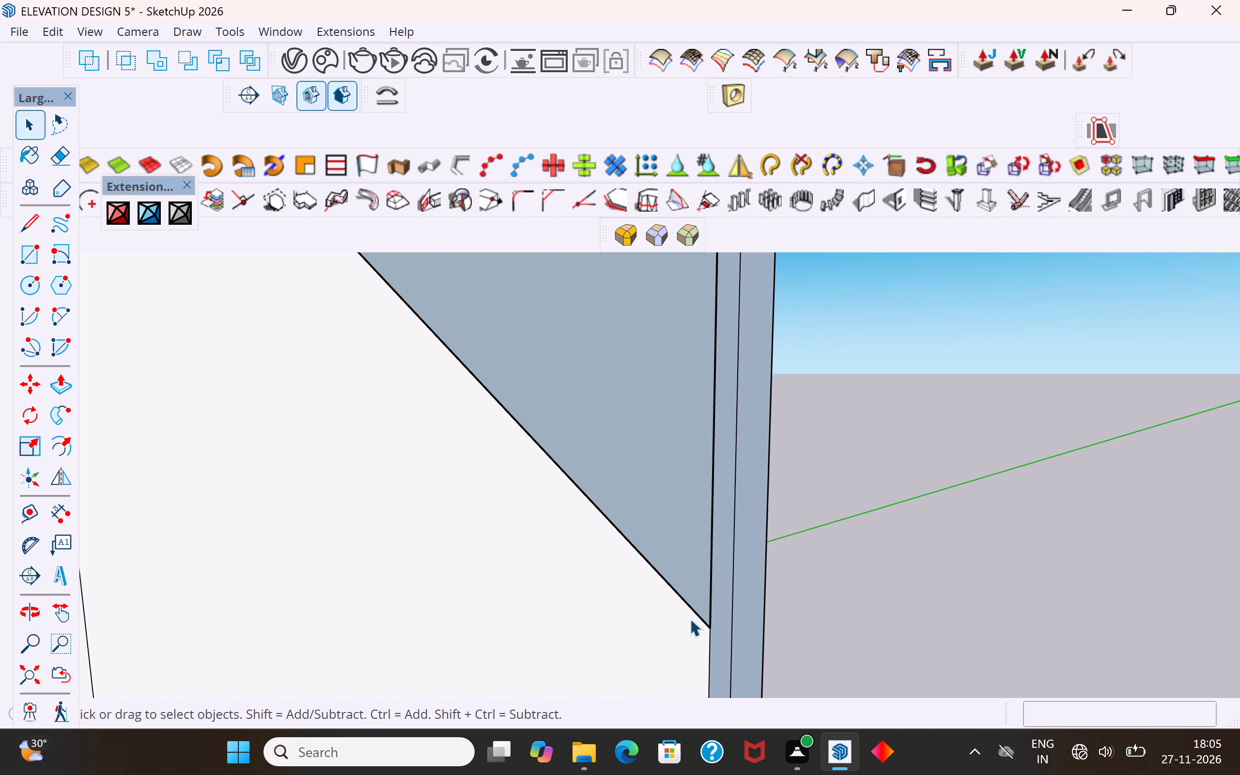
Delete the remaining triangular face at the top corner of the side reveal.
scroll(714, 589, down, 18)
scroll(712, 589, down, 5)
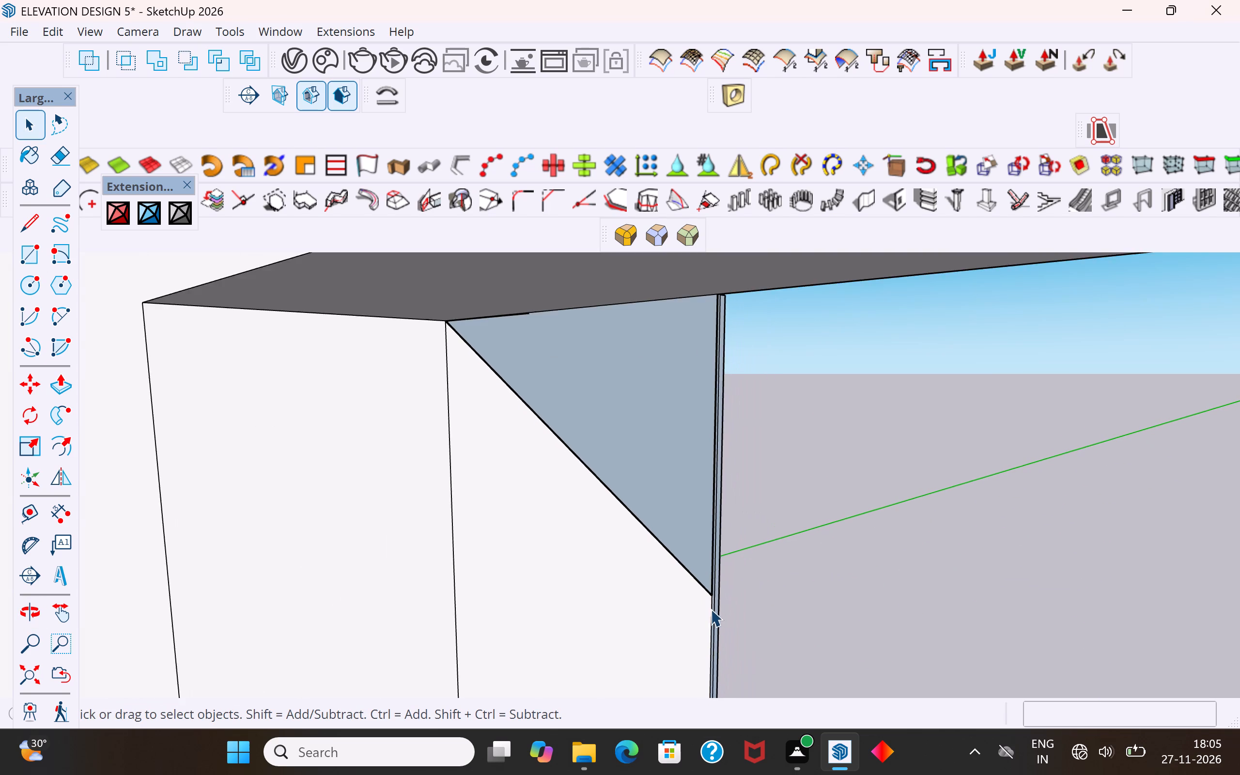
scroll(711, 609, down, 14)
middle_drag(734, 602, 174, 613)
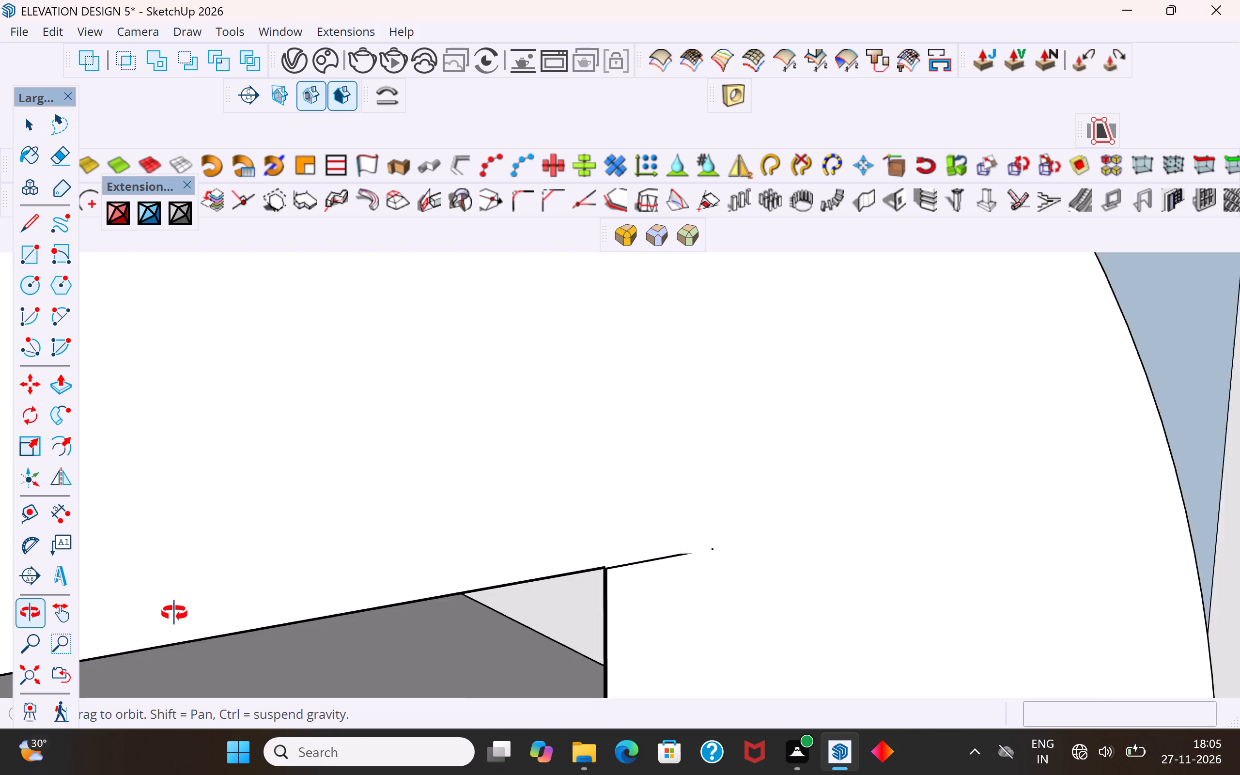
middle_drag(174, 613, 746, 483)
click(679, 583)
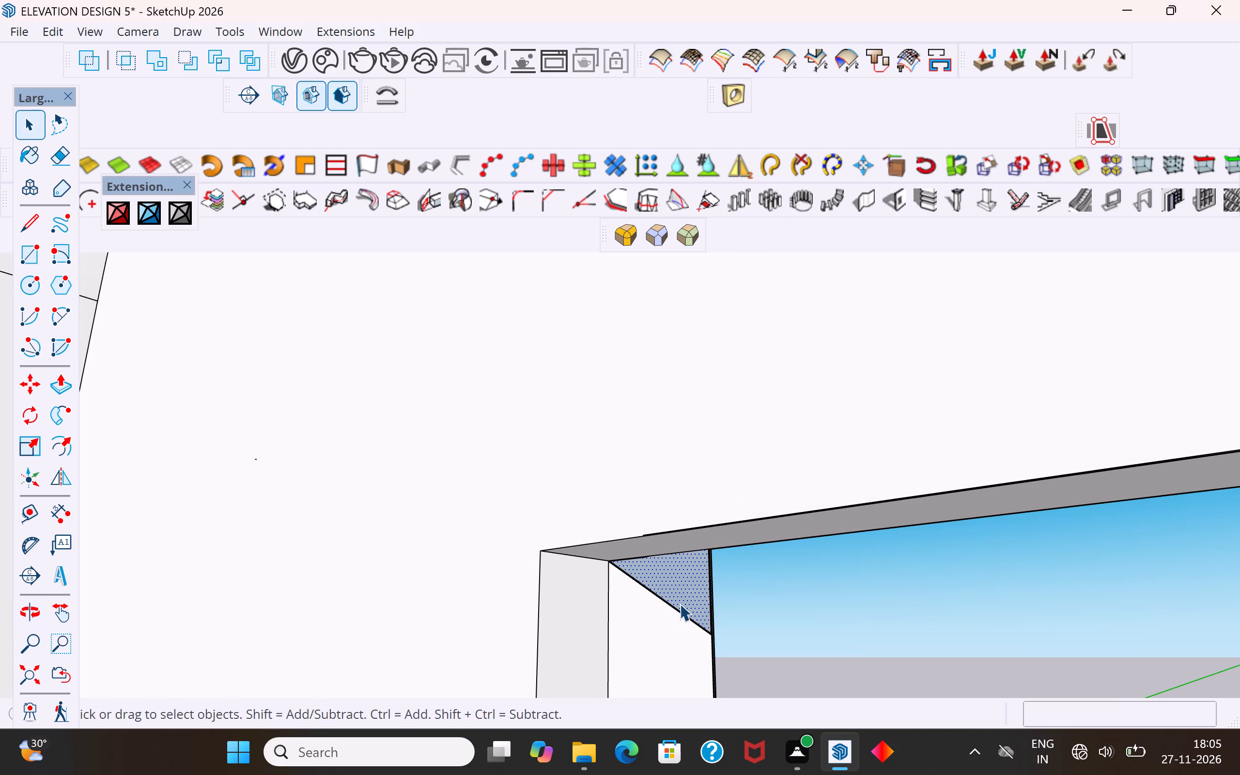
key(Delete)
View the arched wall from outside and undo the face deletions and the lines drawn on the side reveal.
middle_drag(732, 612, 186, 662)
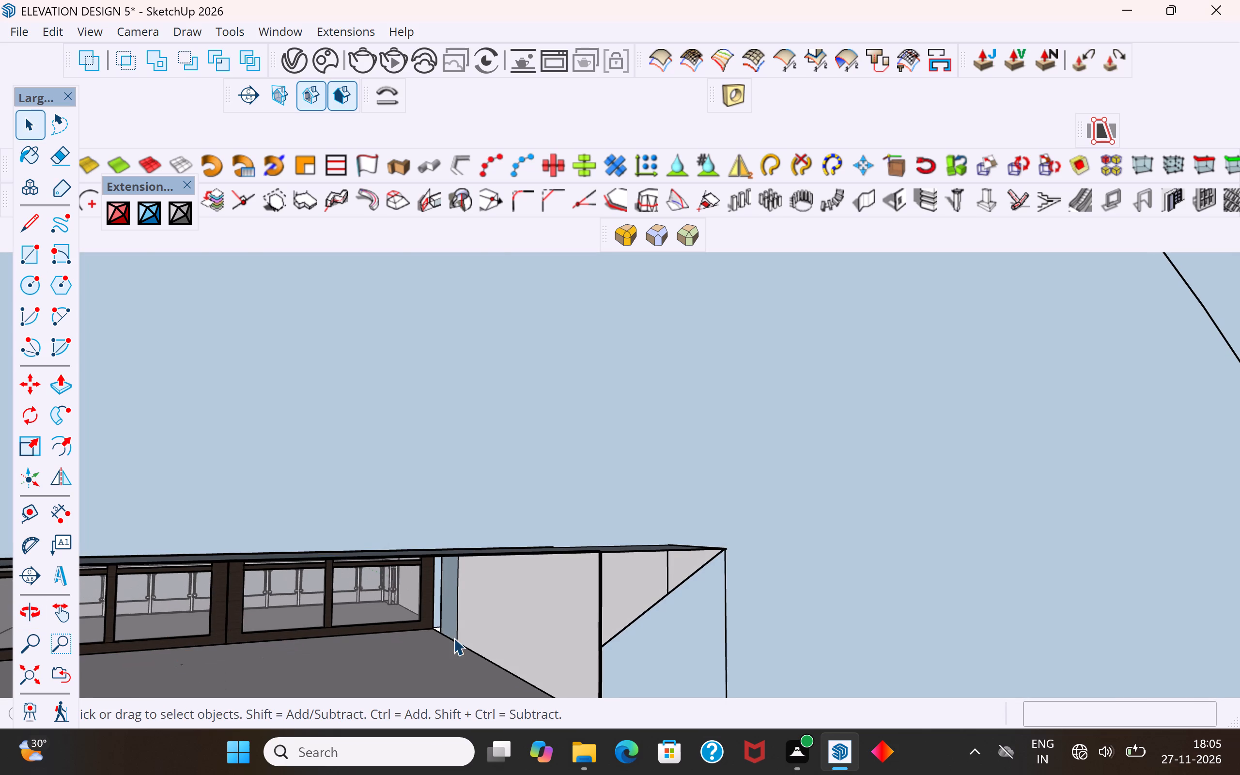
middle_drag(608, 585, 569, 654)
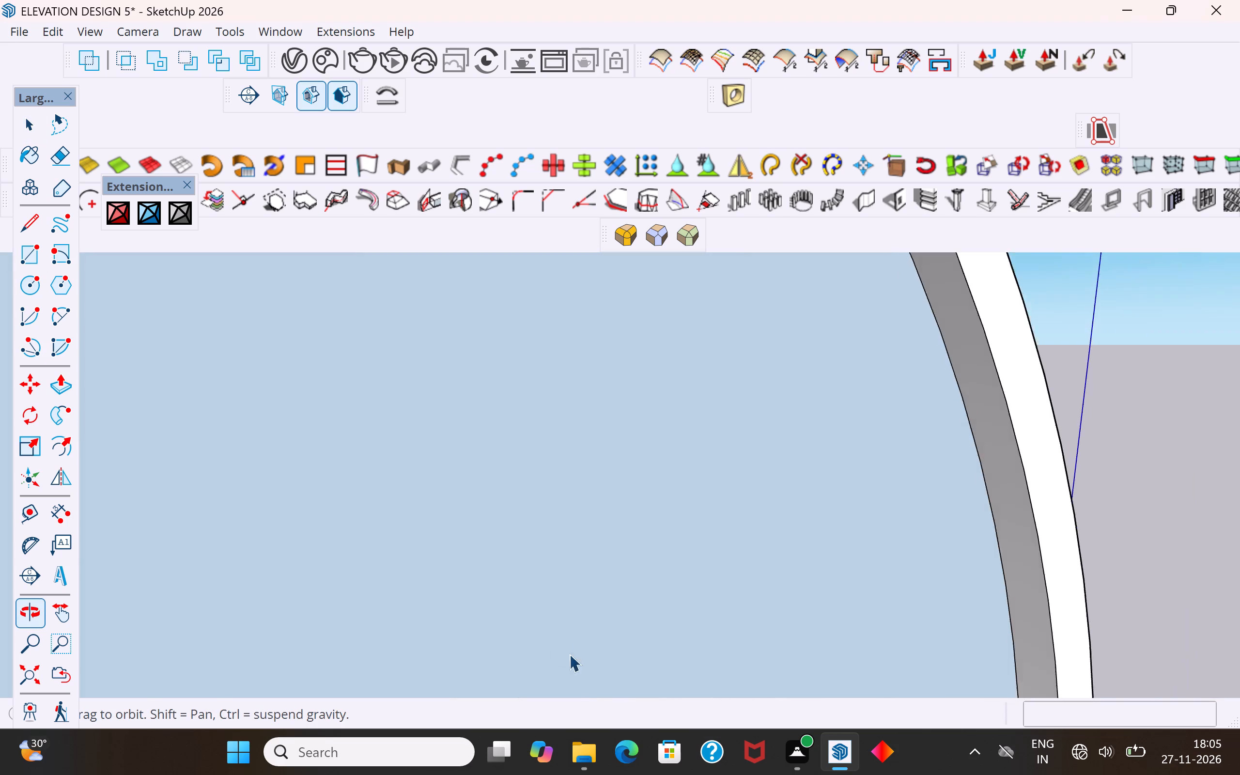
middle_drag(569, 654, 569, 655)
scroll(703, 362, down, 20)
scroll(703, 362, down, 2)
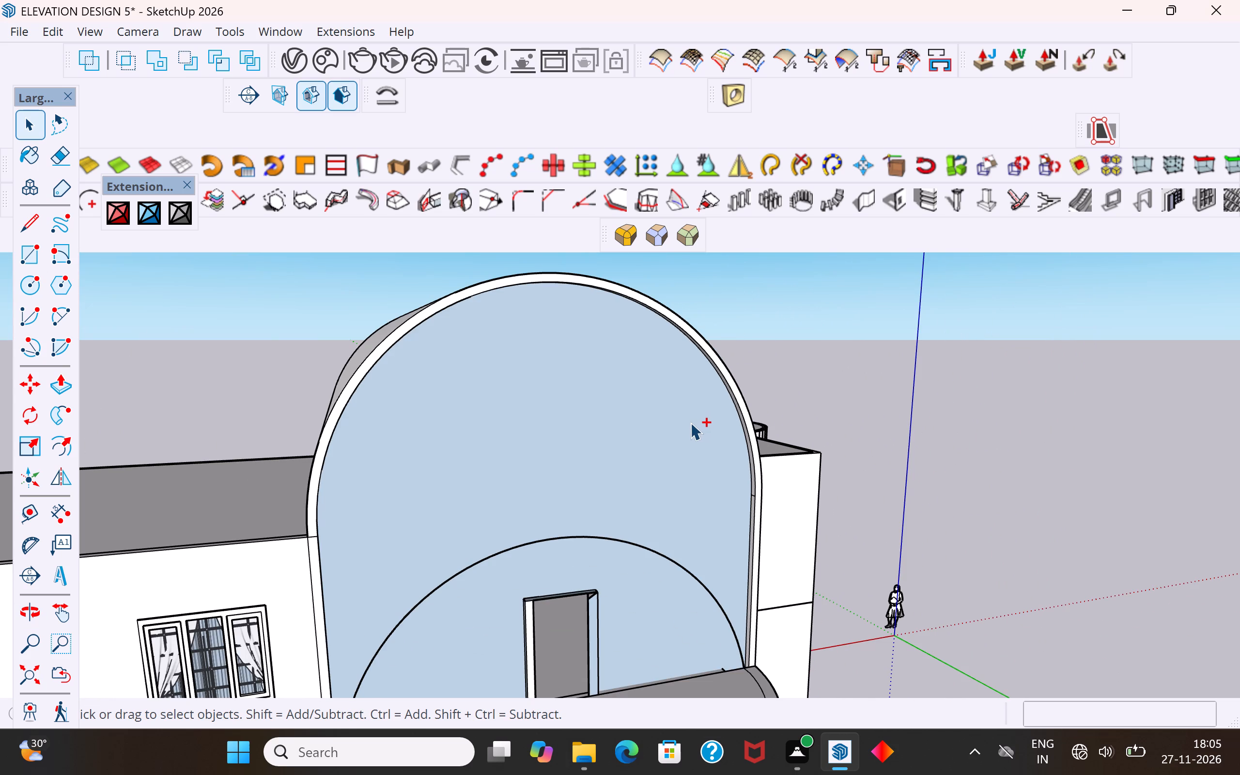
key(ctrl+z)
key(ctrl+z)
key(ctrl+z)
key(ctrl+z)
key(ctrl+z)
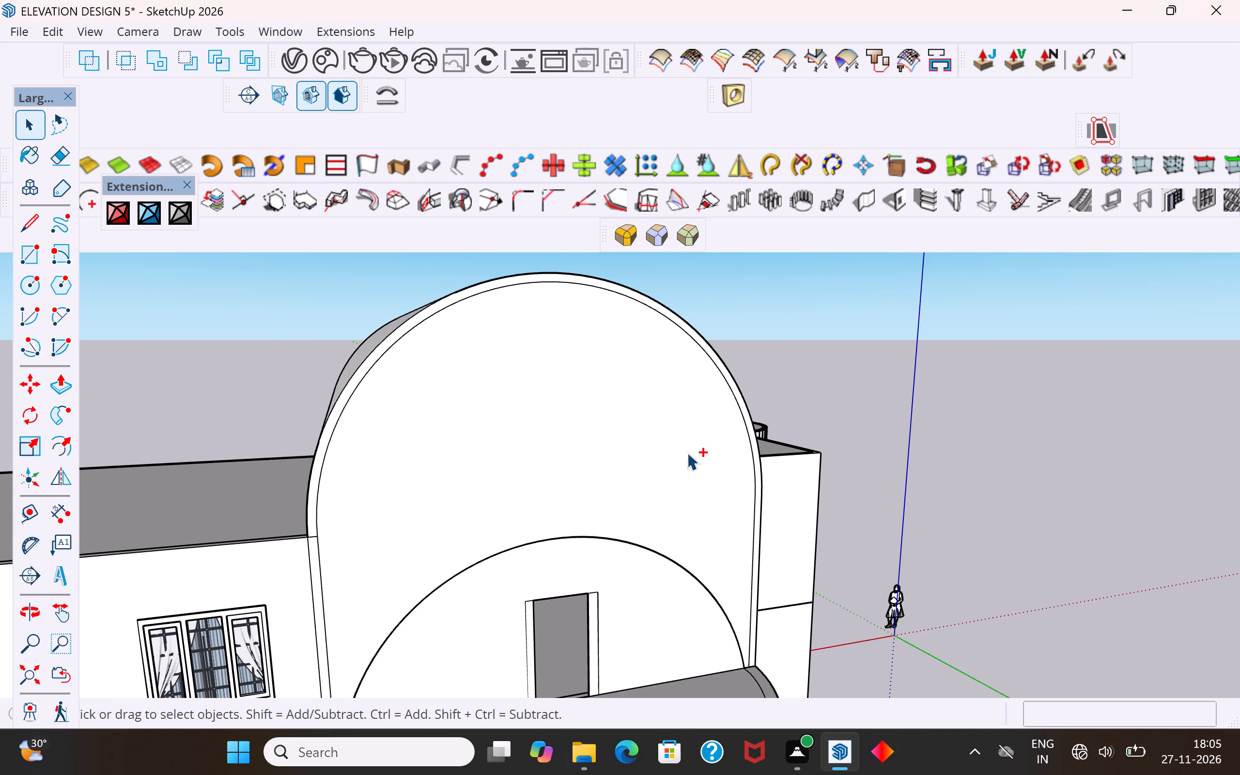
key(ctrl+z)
Delete the face filling the door opening in the semicircular wall.
click(552, 629)
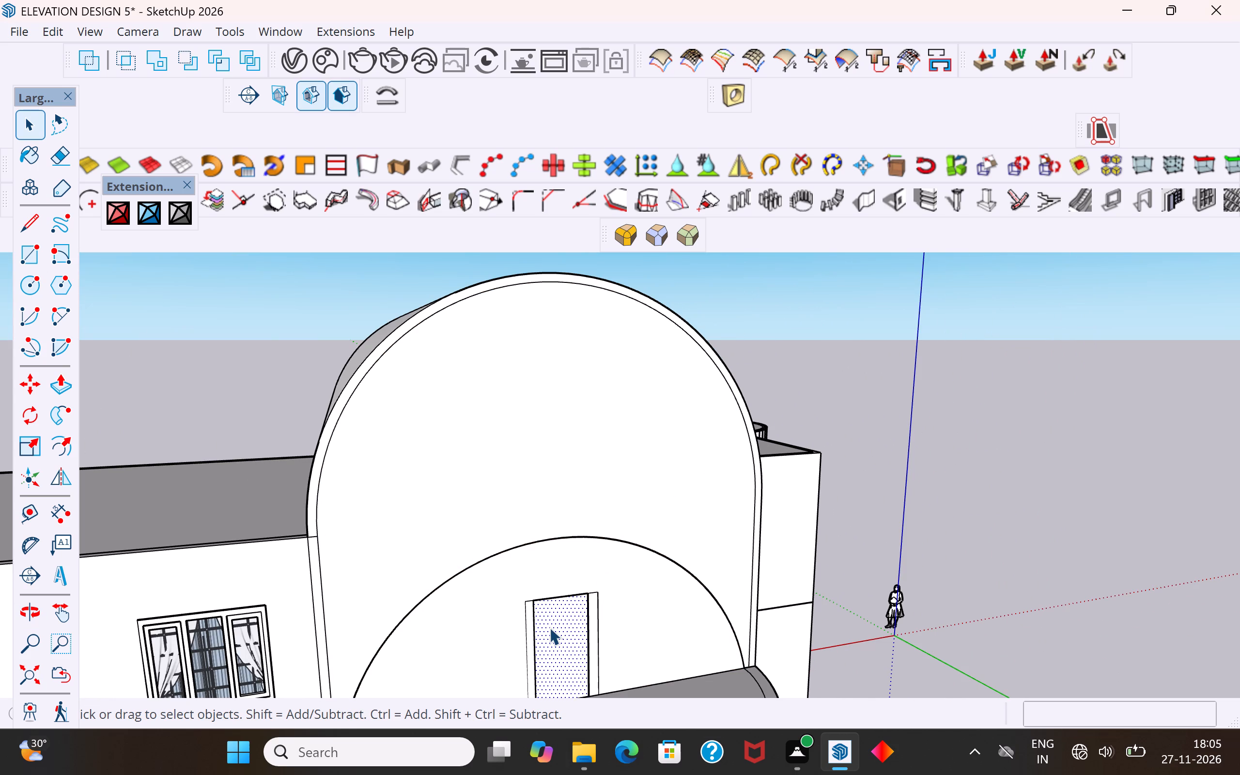
key(Delete)
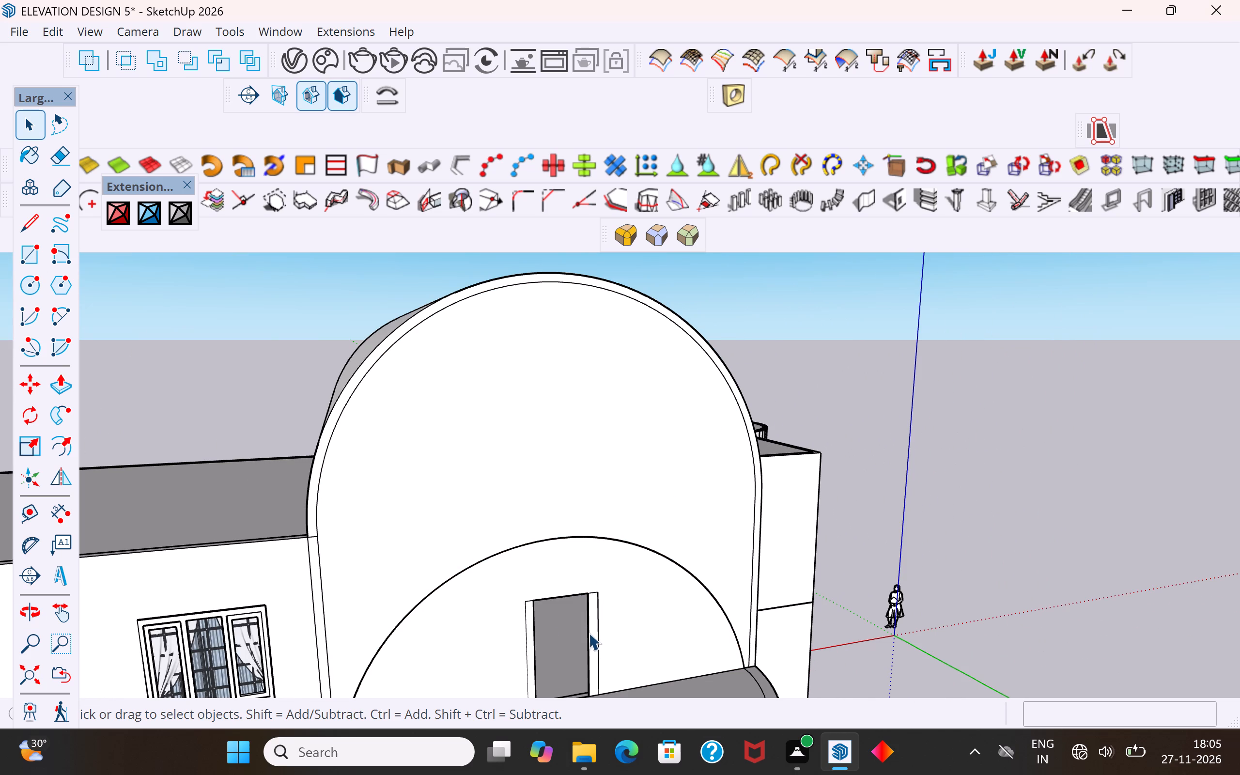
Examine the door opening and the whole building from several angles.
middle_drag(589, 636, 583, 580)
click(977, 540)
middle_drag(570, 596, 309, 668)
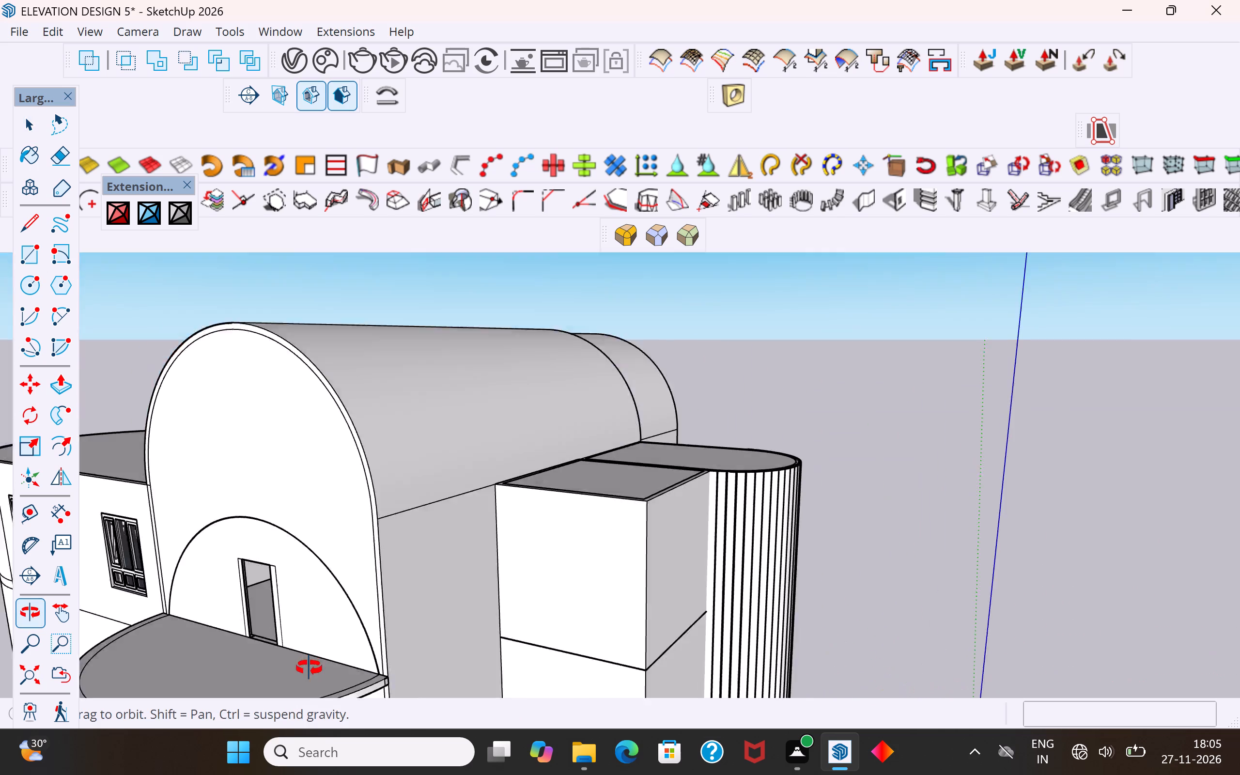
middle_drag(309, 668, 316, 677)
scroll(705, 532, down, 11)
middle_drag(690, 577, 737, 693)
scroll(537, 637, up, 5)
middle_drag(637, 603, 651, 593)
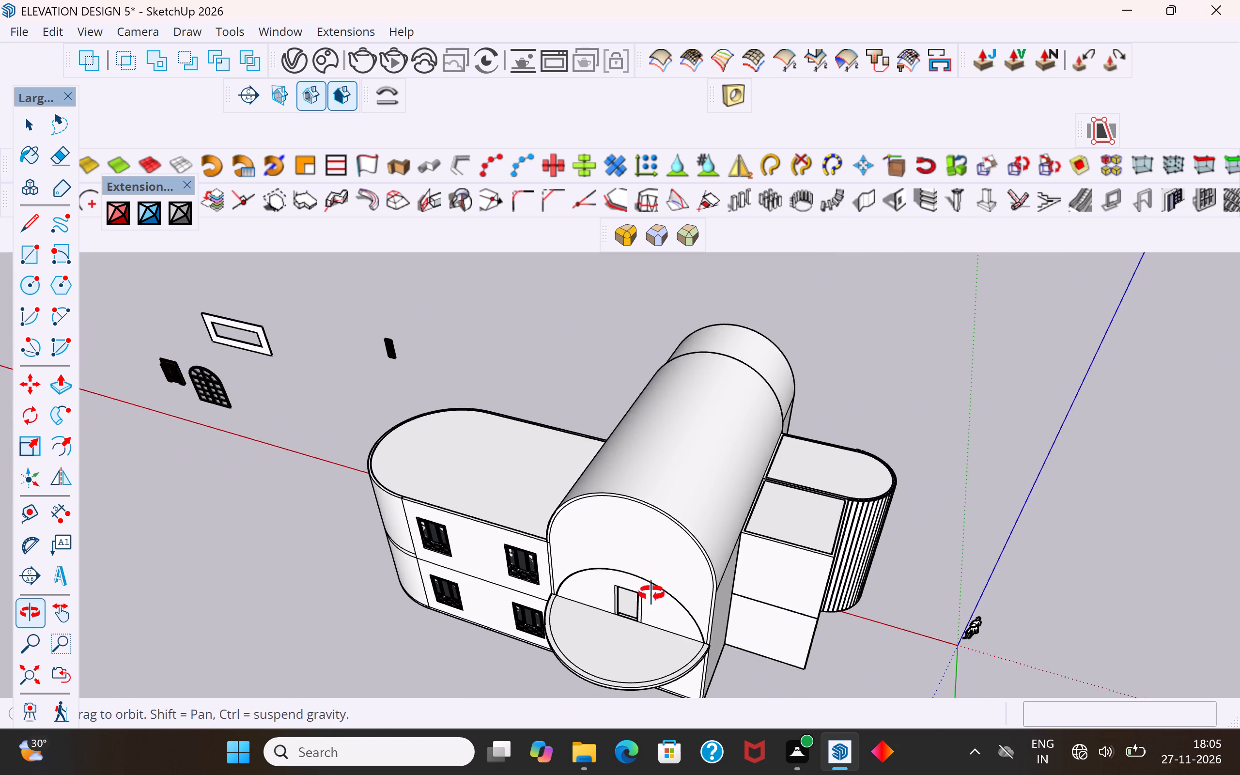
middle_drag(651, 593, 691, 579)
scroll(685, 575, up, 4)
Show the Default Tray beside the model and try painting the semicircular wall face with Glass_Basic_01.
click(727, 575)
middle_drag(727, 575, 747, 549)
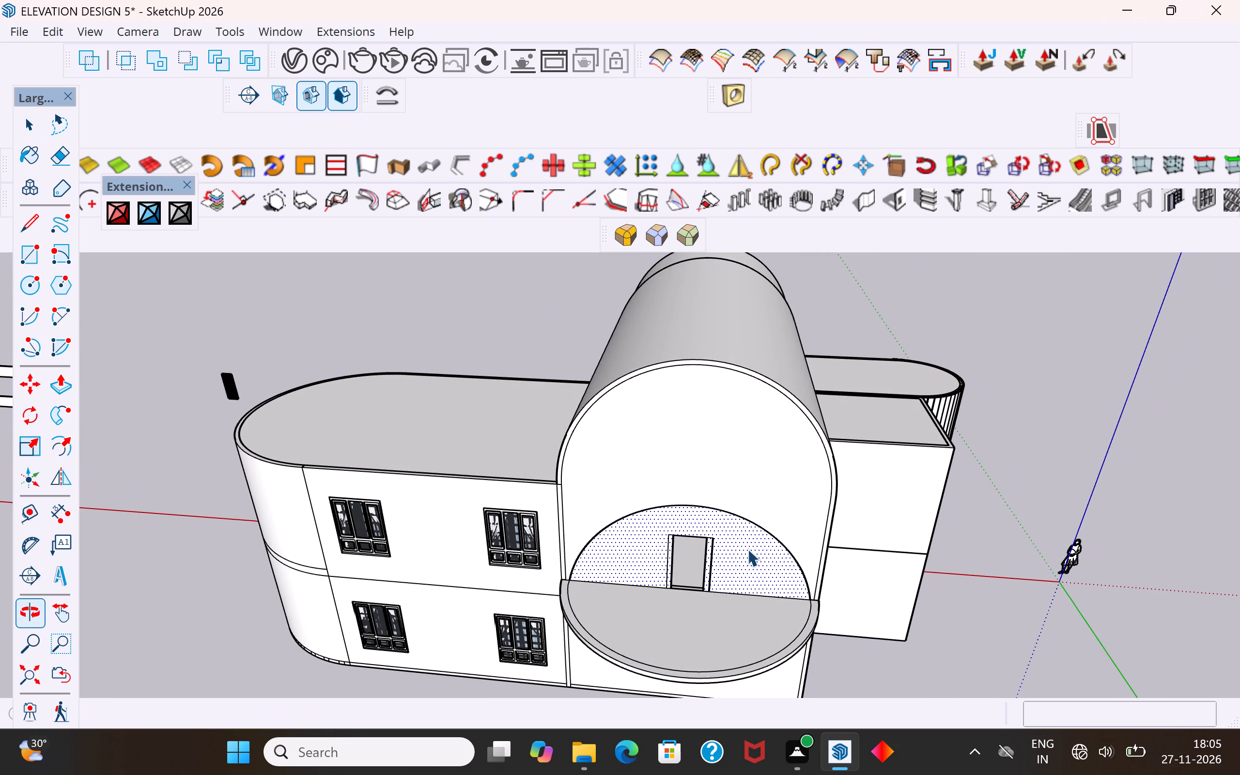
click(290, 33)
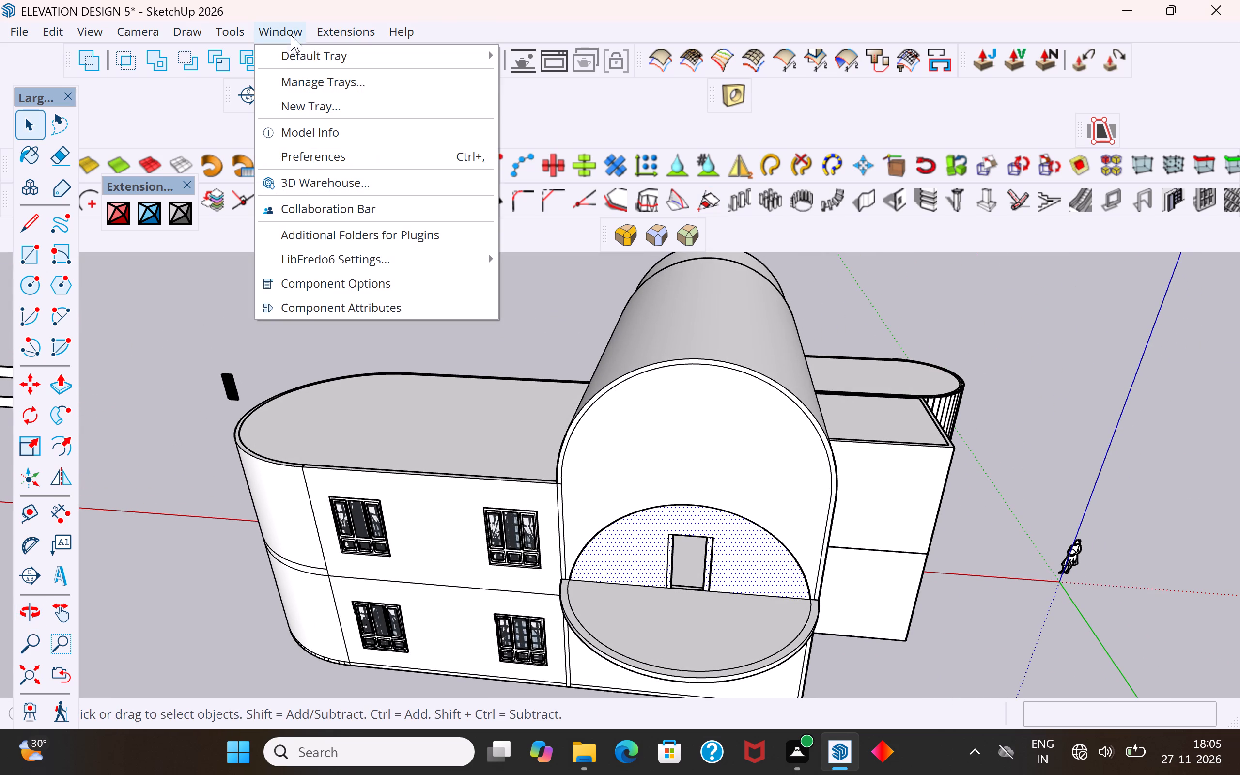
click(325, 62)
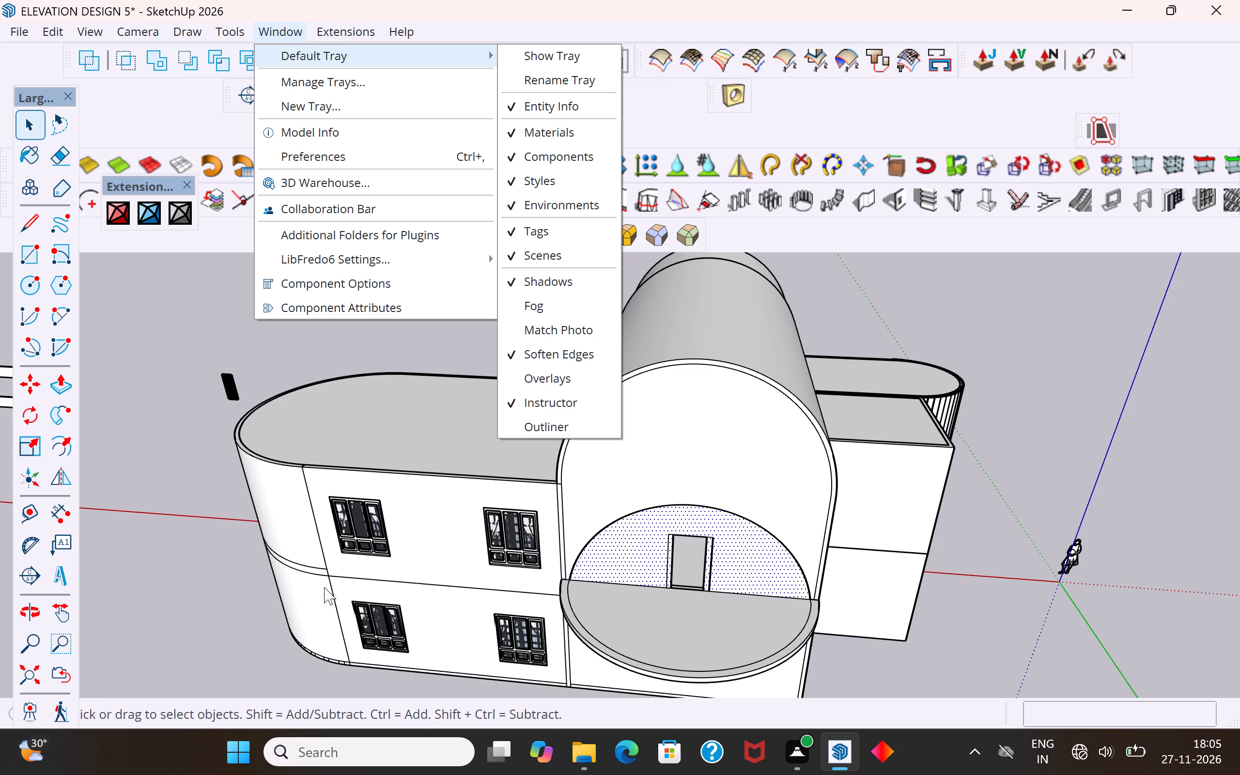
click(531, 59)
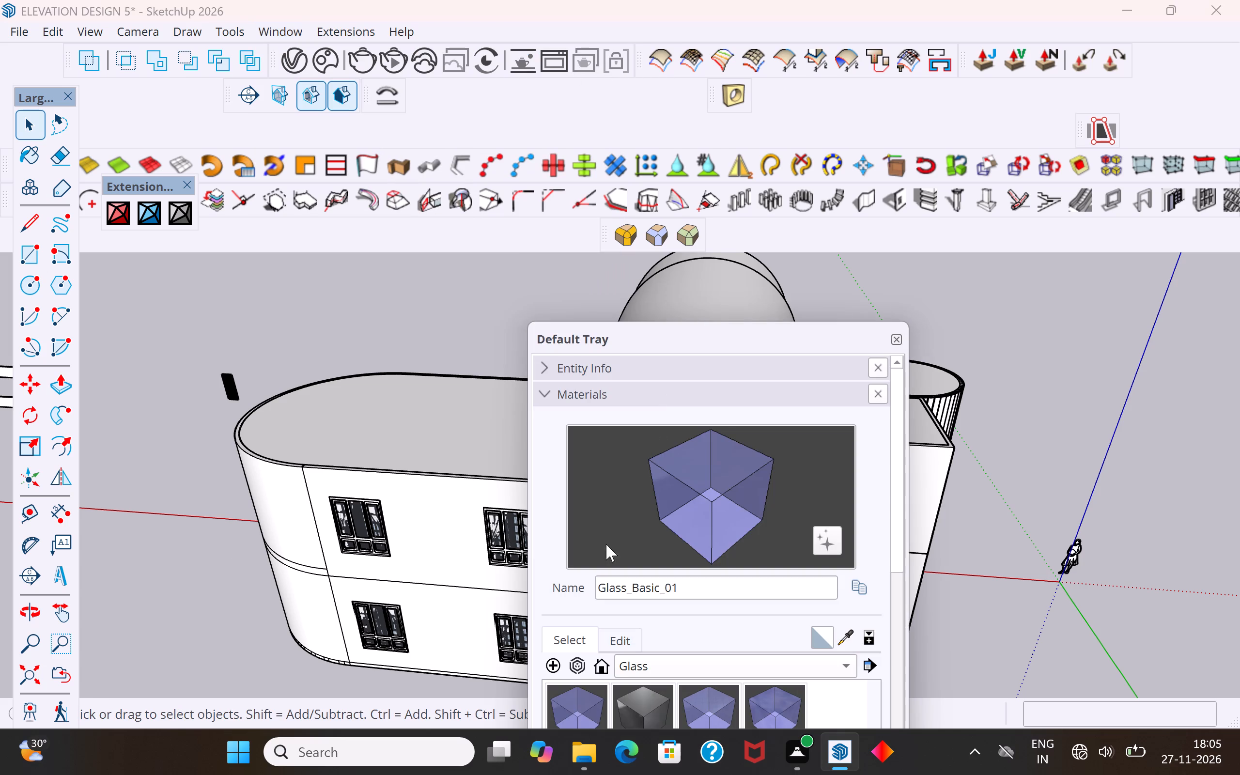
click(584, 707)
drag(648, 338, 1005, 320)
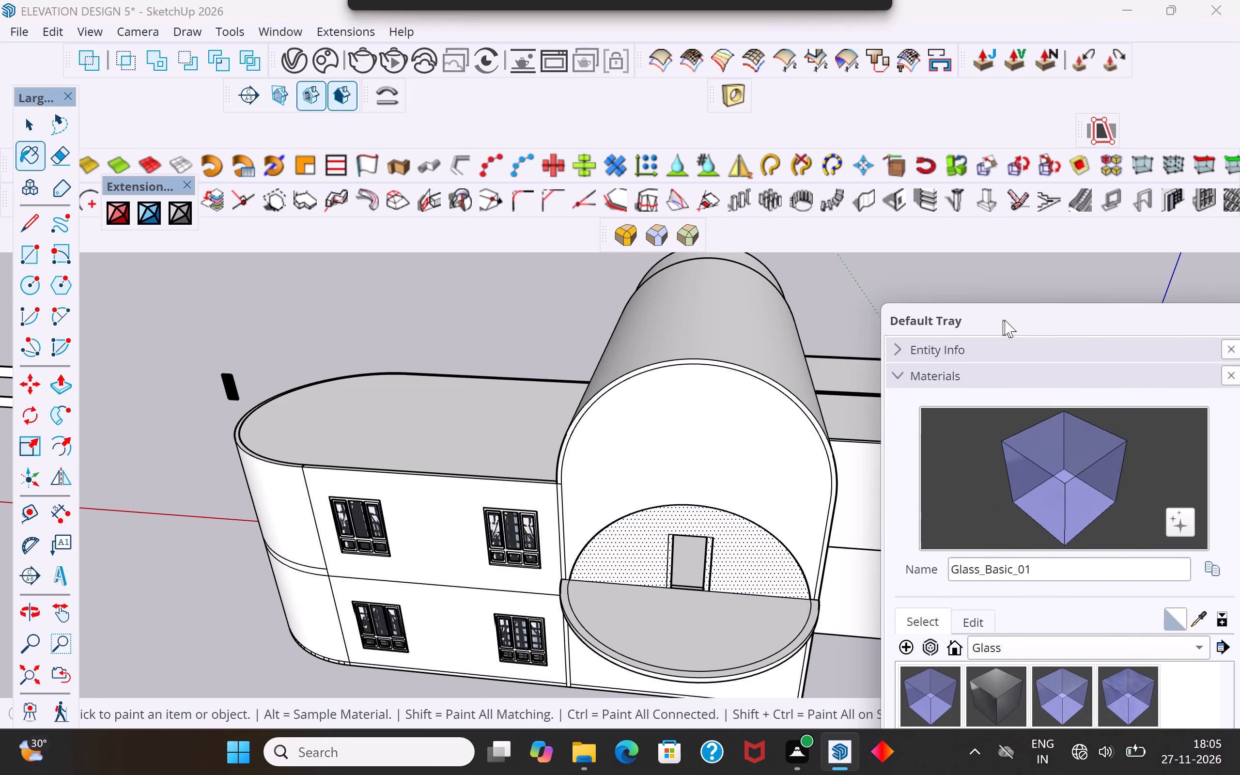
drag(1005, 320, 1010, 321)
click(38, 157)
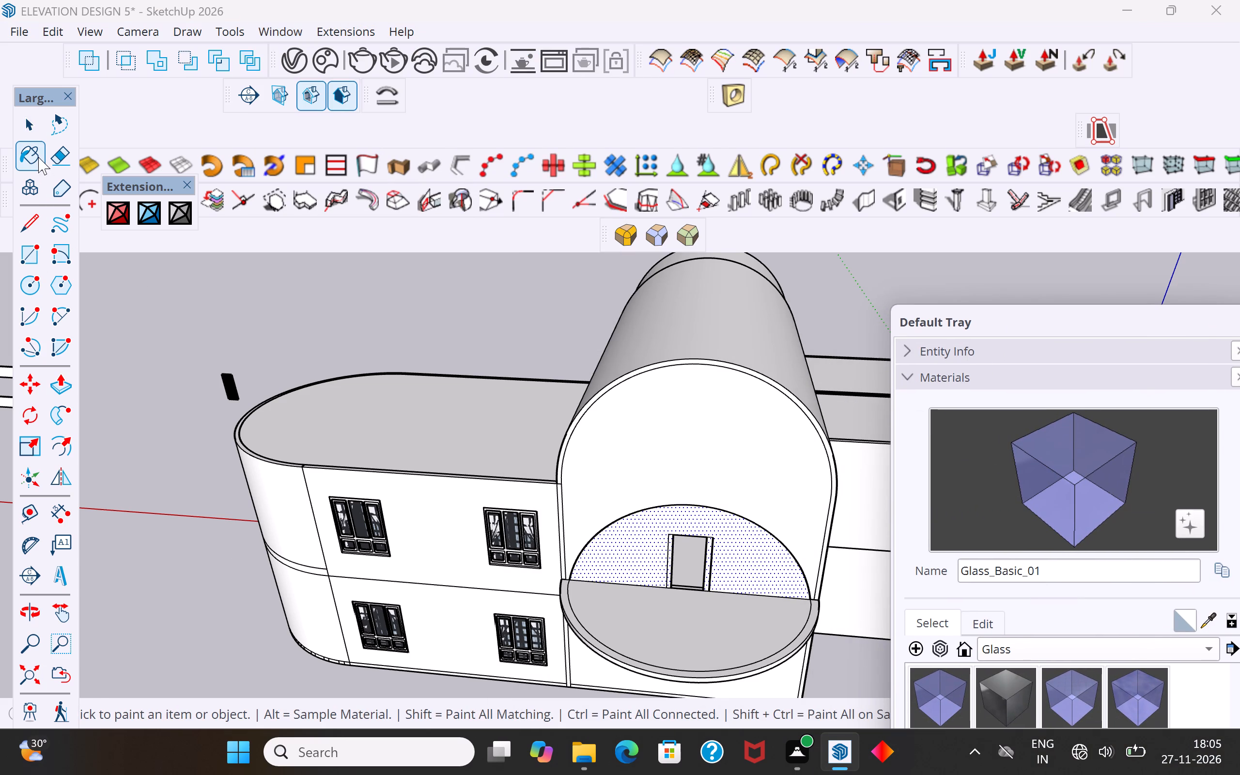
click(728, 548)
Examine the door opening and its reveals in the arched wall from outside and inside.
scroll(722, 550, up, 6)
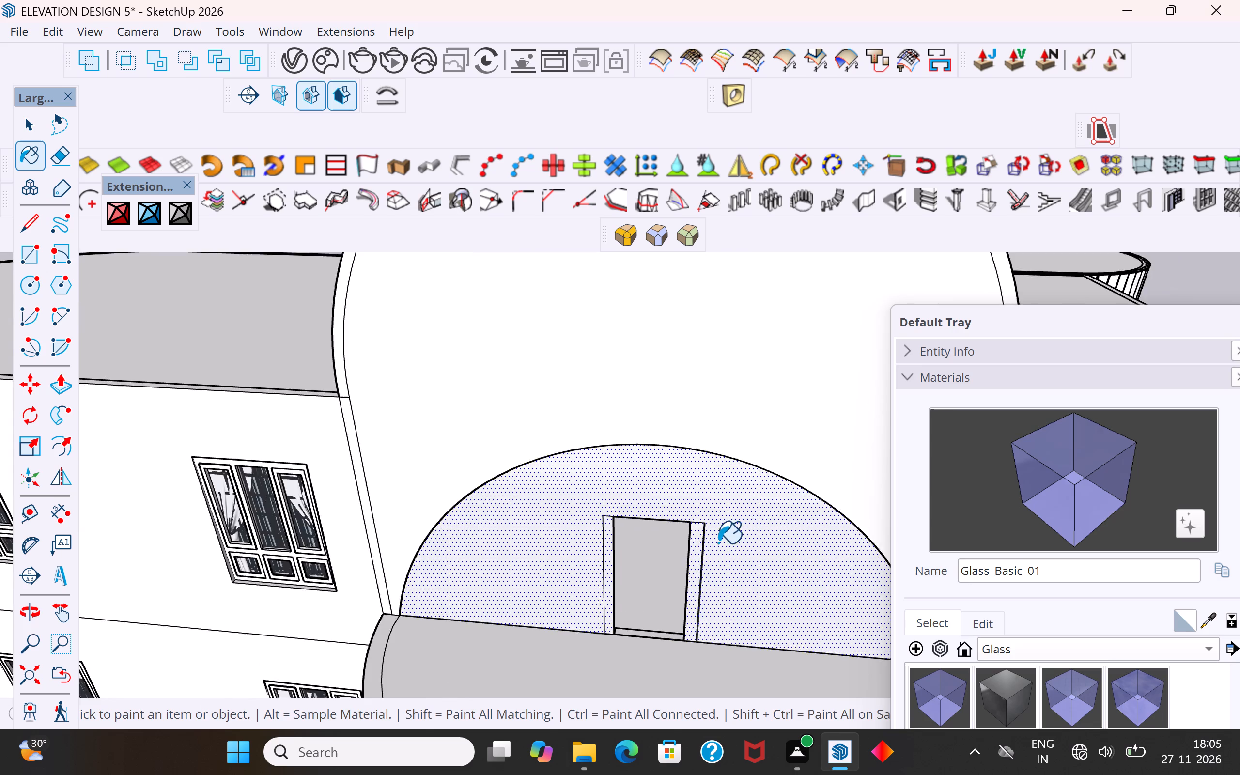
scroll(718, 543, up, 4)
middle_drag(718, 543, 836, 544)
scroll(765, 514, up, 9)
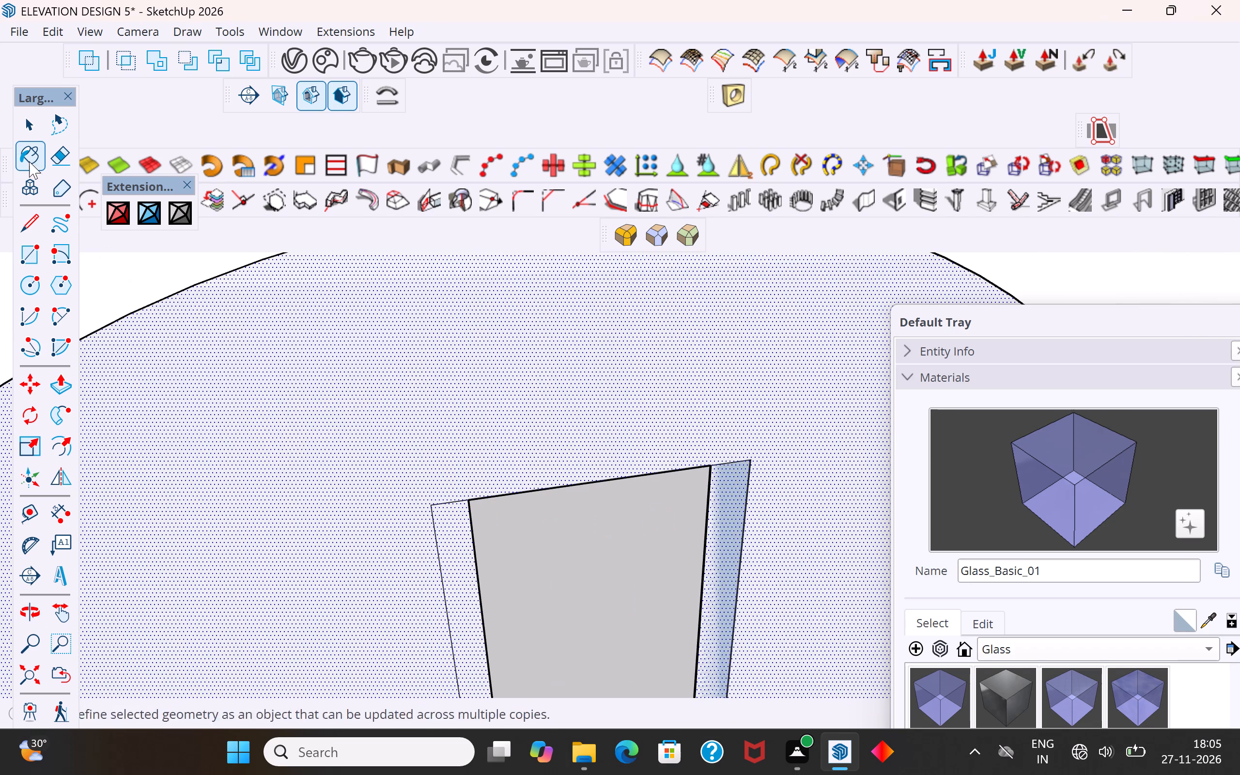
click(23, 128)
scroll(475, 469, down, 11)
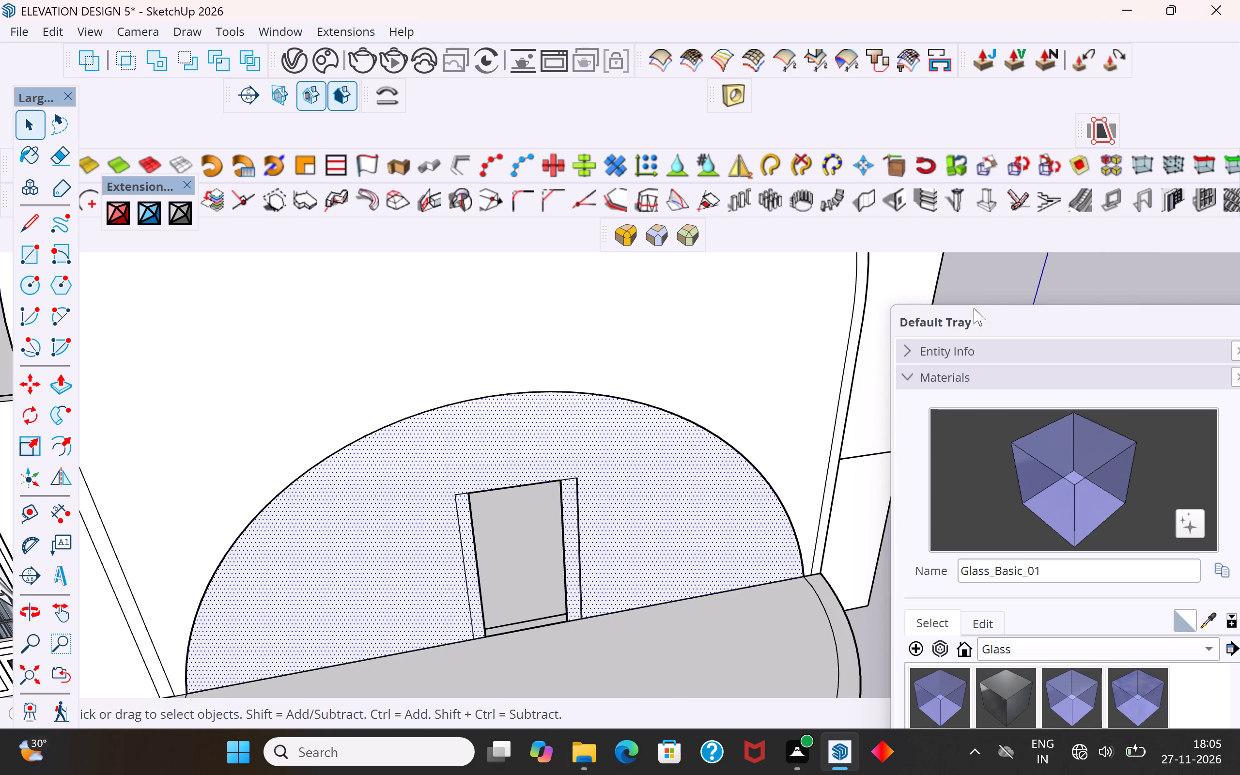
click(976, 275)
middle_drag(564, 522, 630, 434)
scroll(560, 515, up, 7)
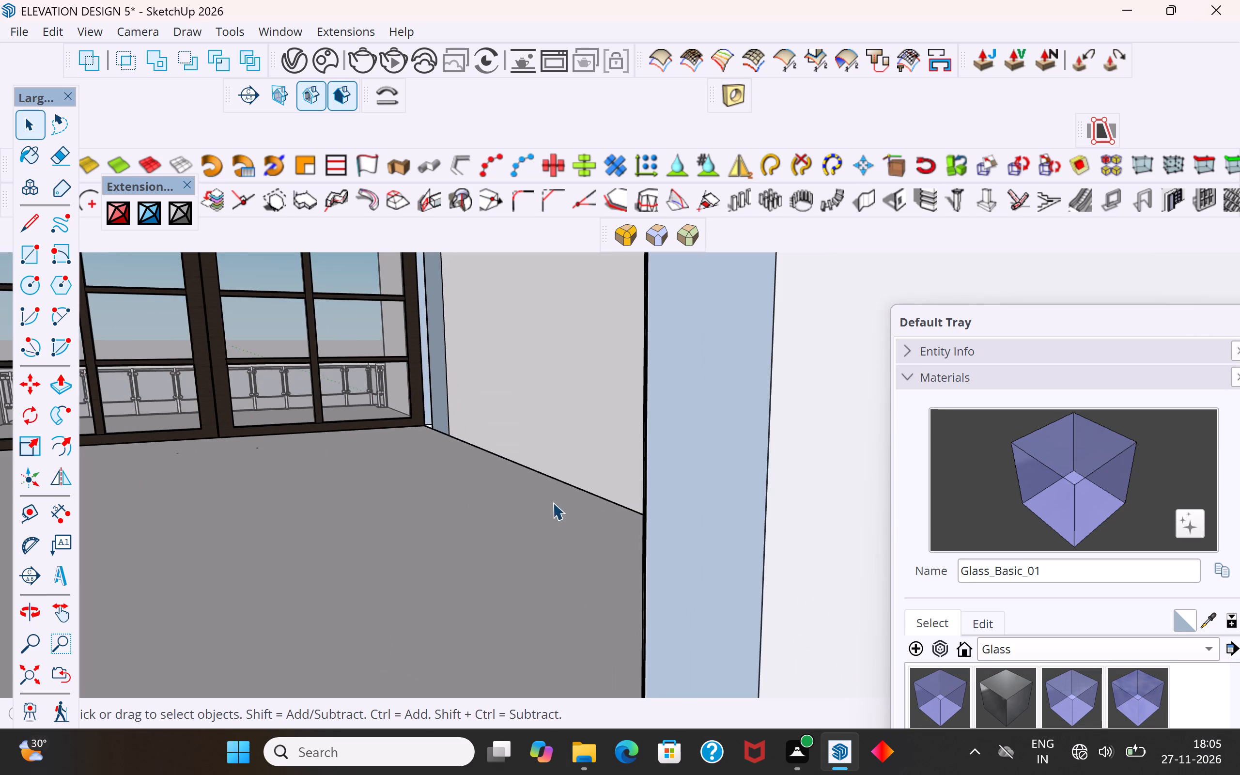
scroll(458, 525, down, 6)
middle_drag(487, 542, 619, 418)
scroll(553, 464, up, 3)
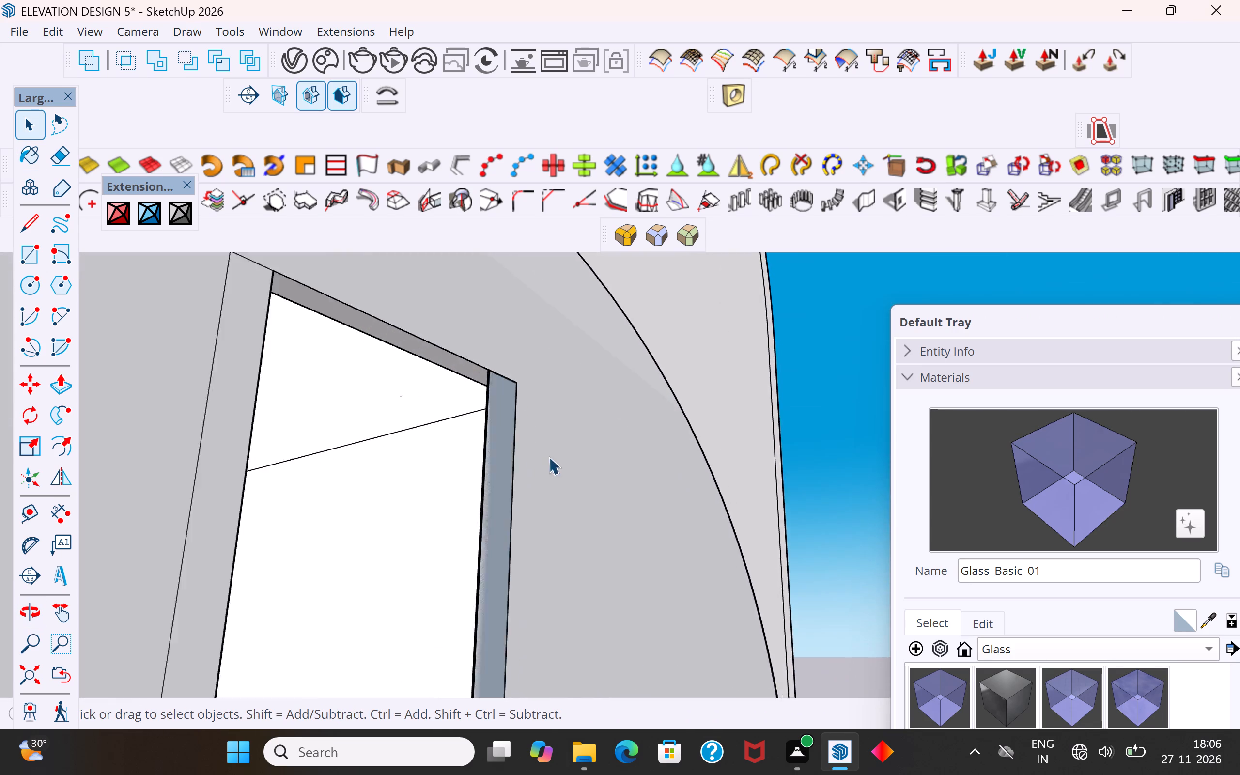
scroll(549, 457, up, 7)
middle_drag(538, 463, 834, 522)
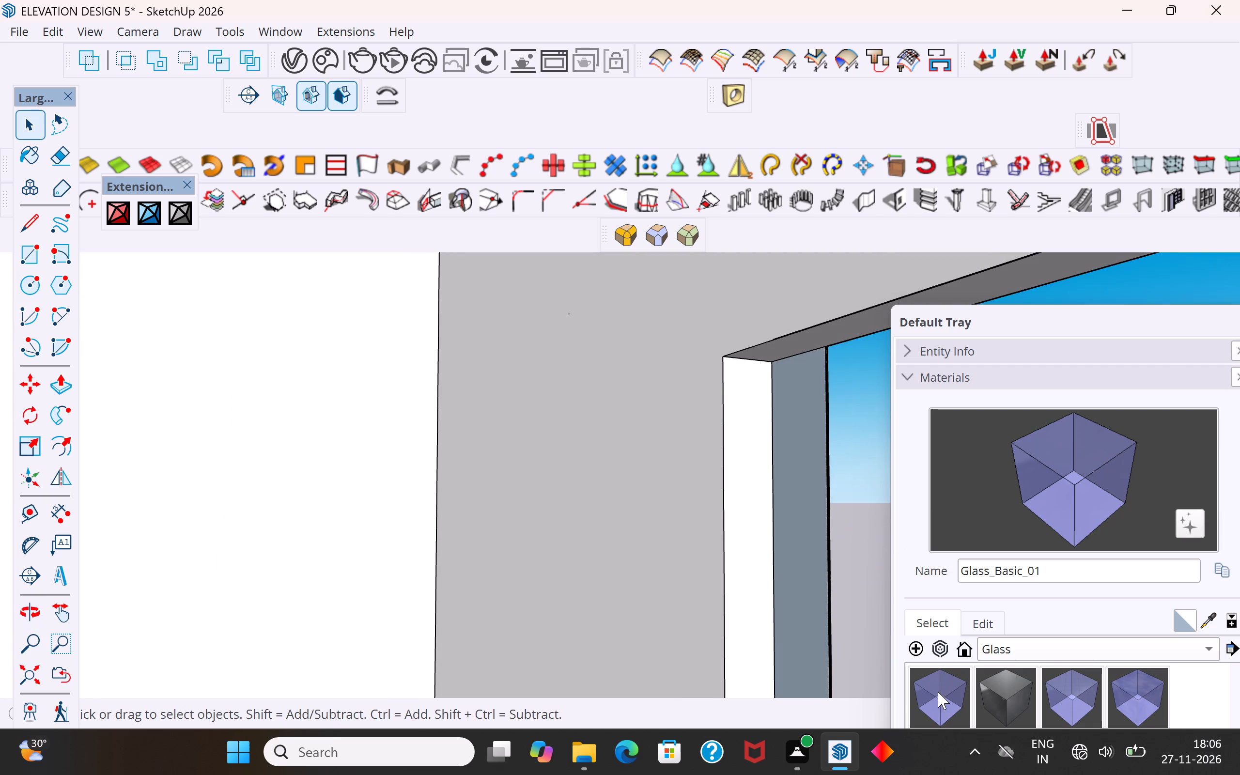
Paint the arched rear wall and the door reveal faces with Glass_Basic_01.
click(937, 696)
click(656, 517)
click(742, 513)
scroll(630, 424, down, 3)
middle_drag(637, 442, 778, 460)
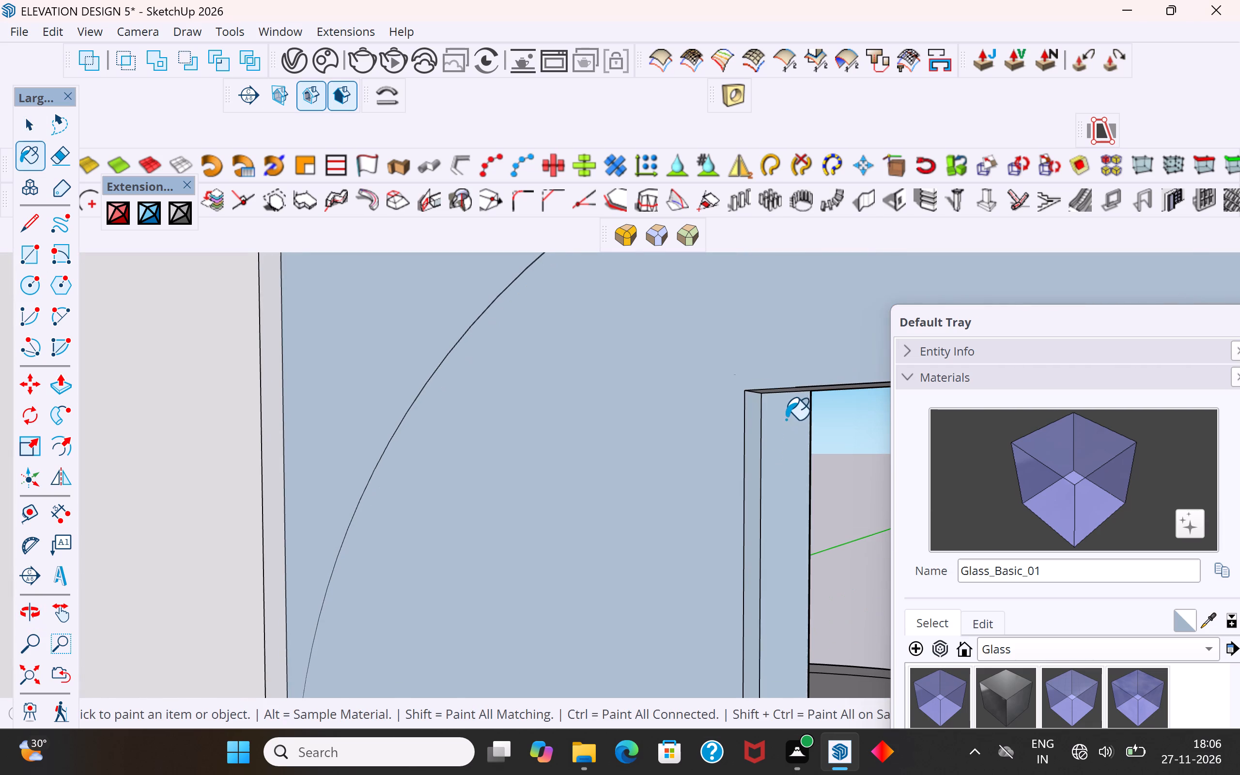
click(786, 422)
click(787, 439)
Inspect the glass-painted arched wall and door opening from inside and outside the building.
middle_drag(781, 471, 798, 592)
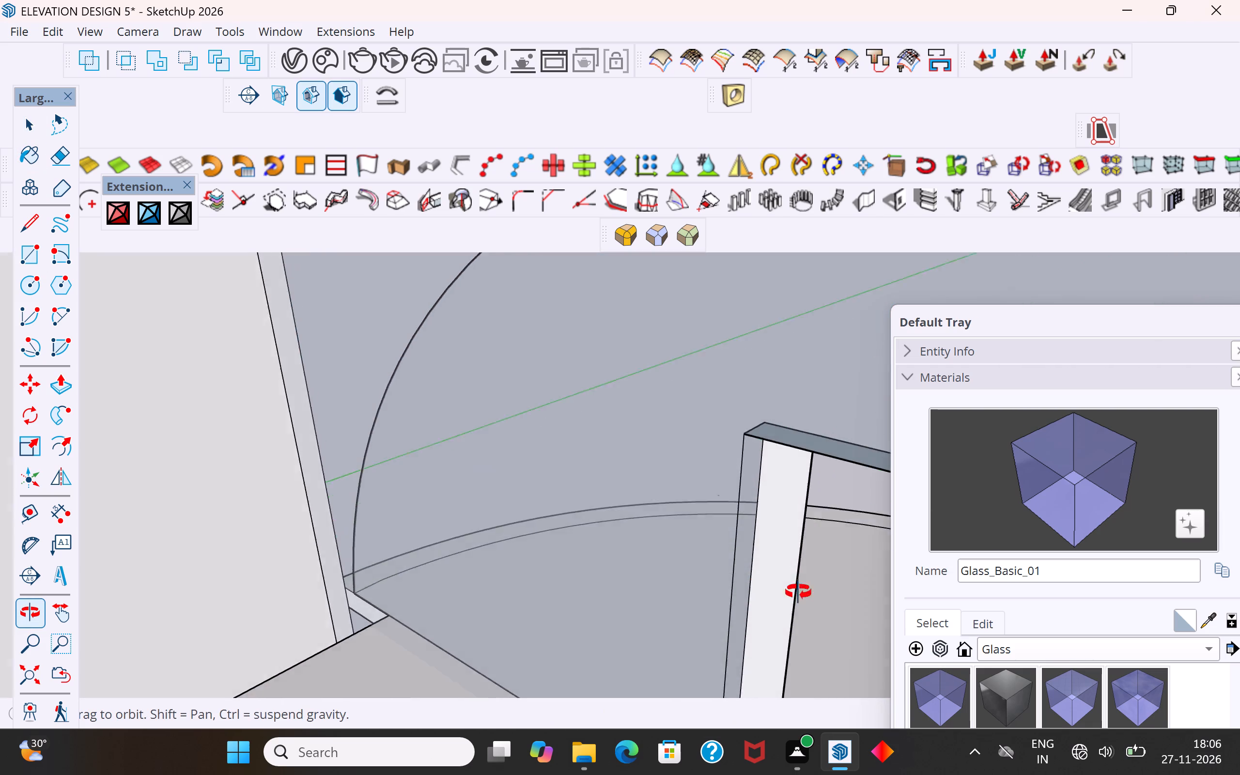
middle_drag(798, 592, 875, 580)
scroll(463, 444, down, 10)
middle_drag(530, 520, 668, 448)
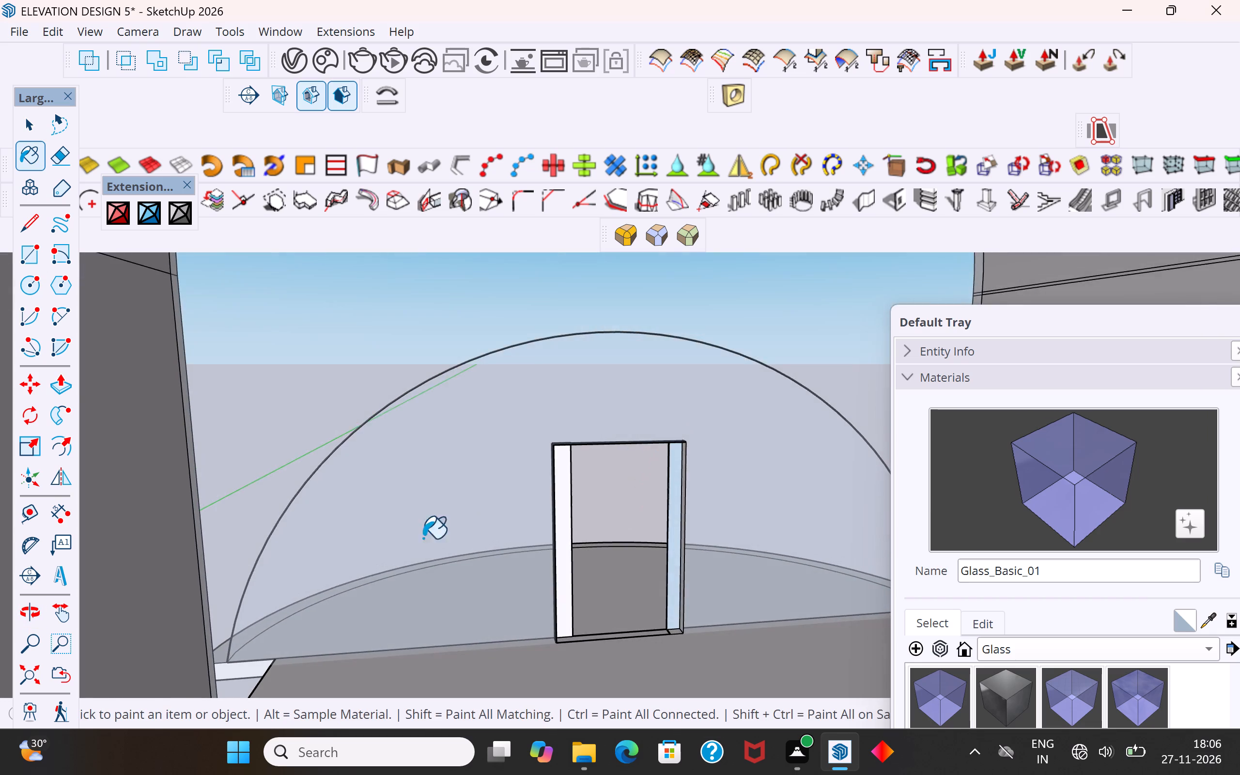
scroll(369, 550, down, 5)
middle_drag(519, 522, 558, 544)
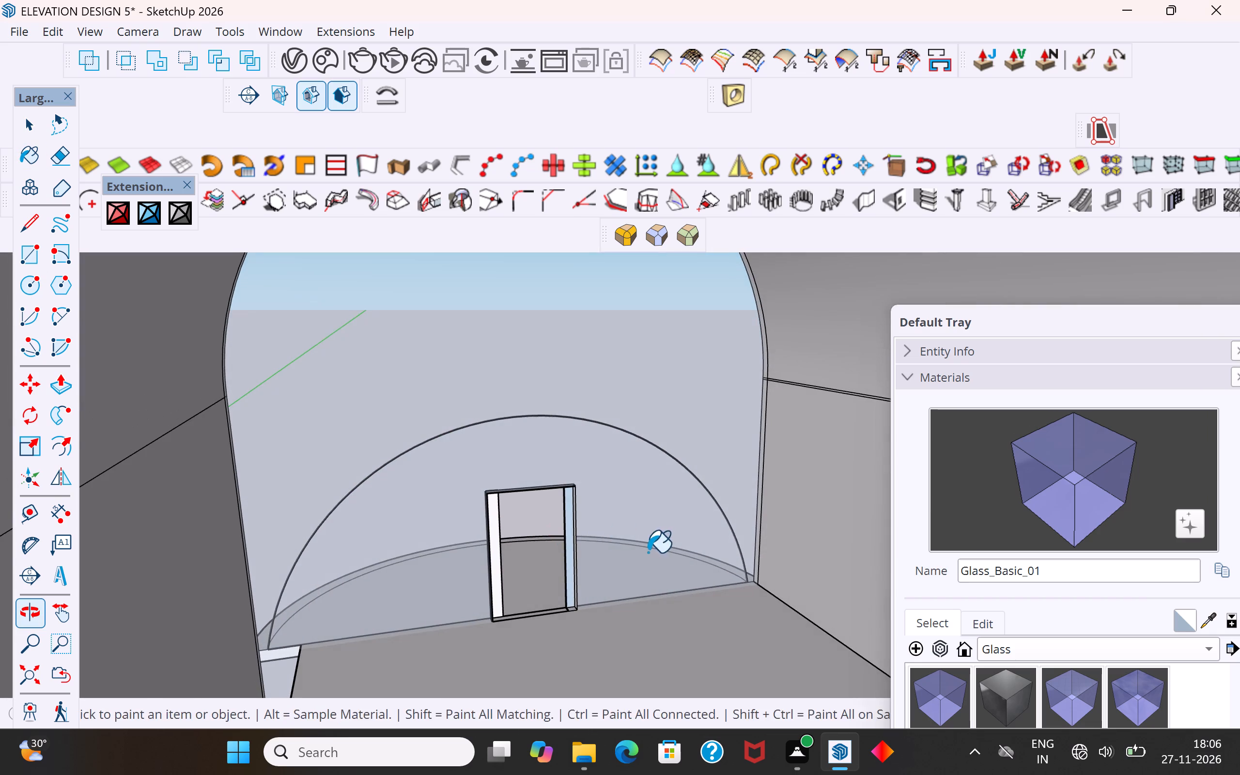
middle_drag(650, 559, 1, 627)
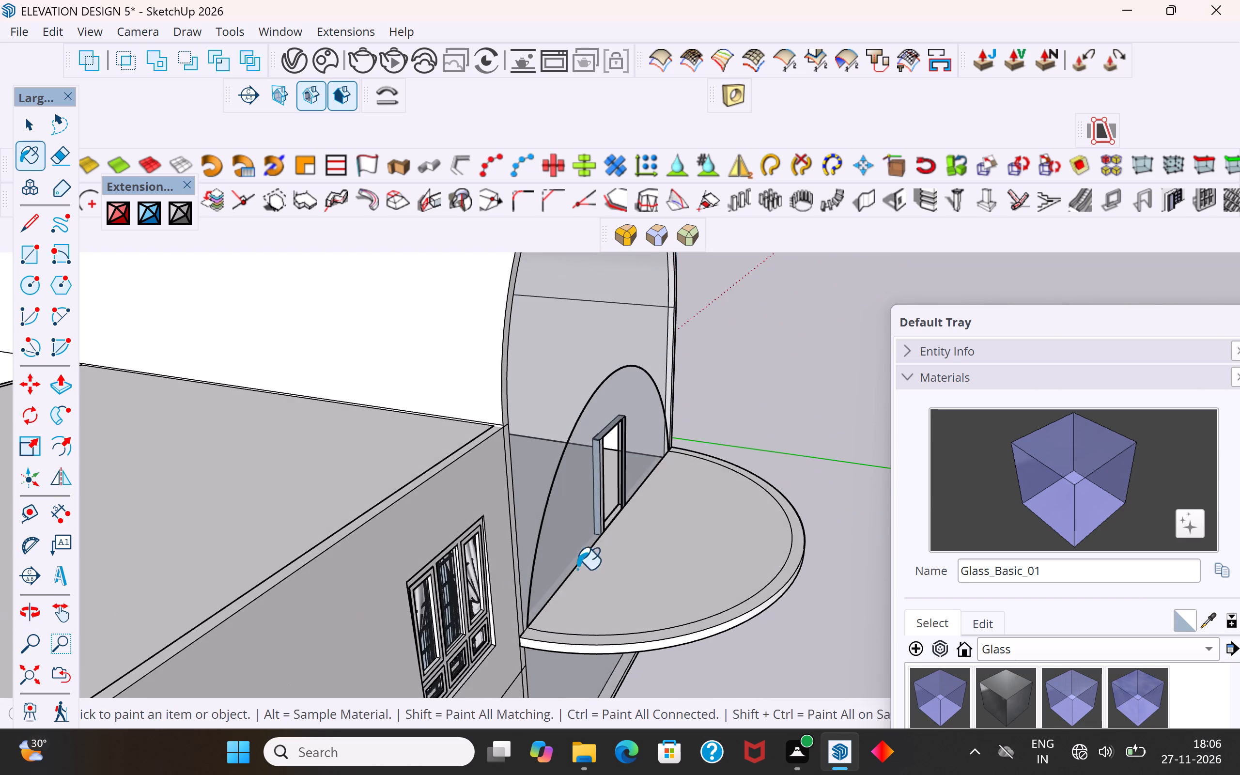
middle_drag(580, 562, 417, 636)
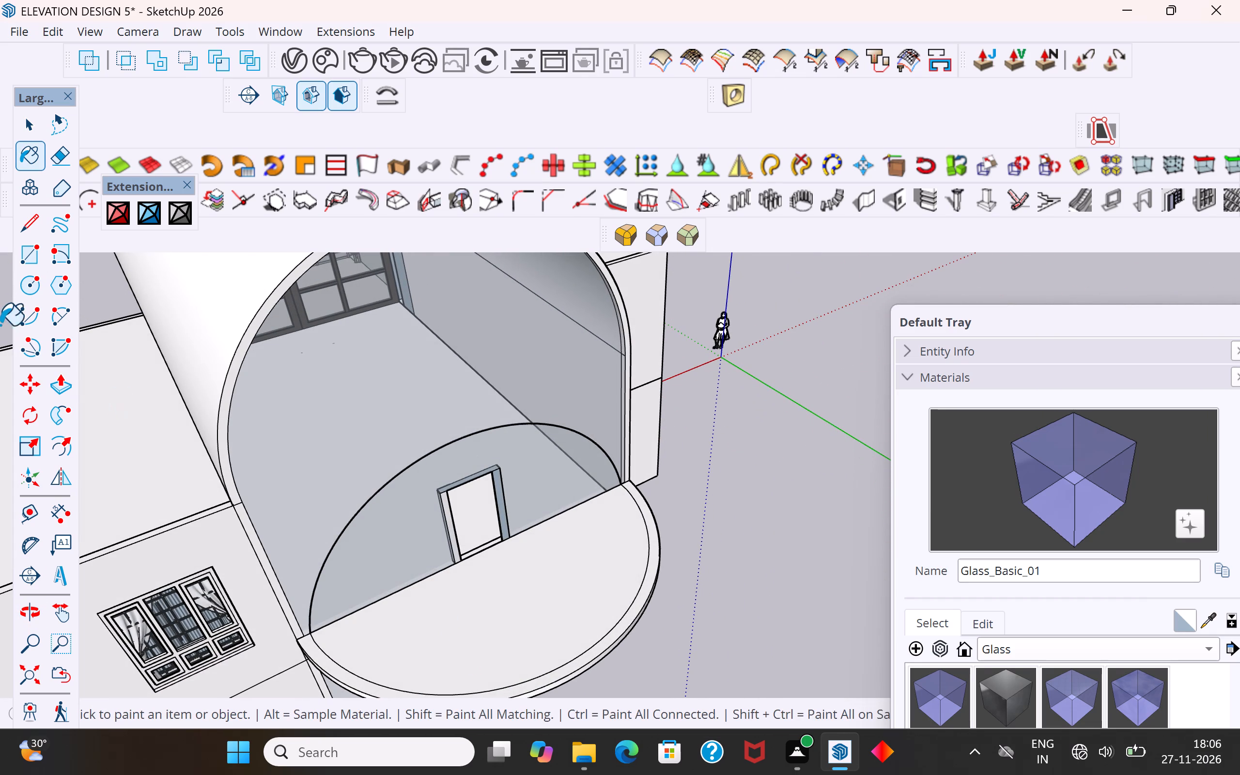
click(38, 122)
click(742, 593)
middle_drag(733, 573, 601, 466)
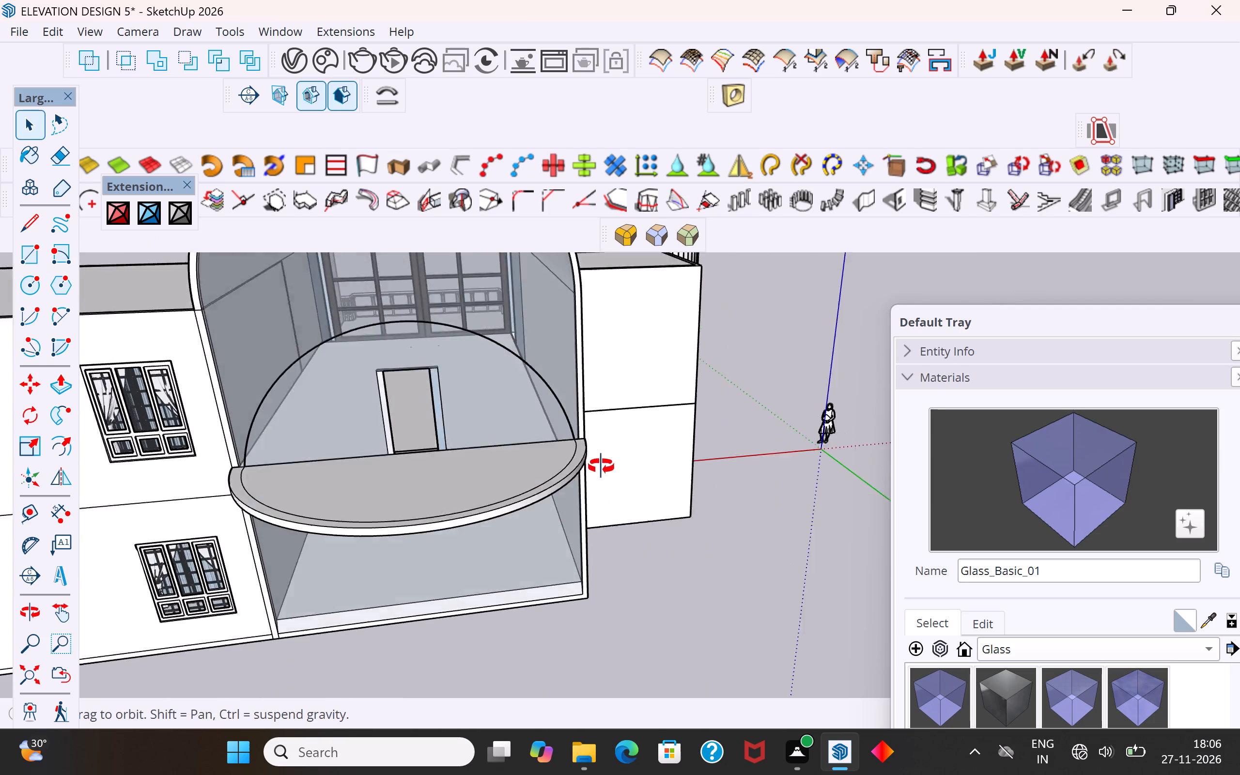
middle_drag(601, 466, 606, 459)
scroll(671, 550, down, 4)
scroll(492, 397, up, 4)
middle_drag(542, 441, 567, 428)
Copy the semicircular wall face with its door cutout from its lower corner, placing the copy outside beyond the balcony slab.
click(595, 439)
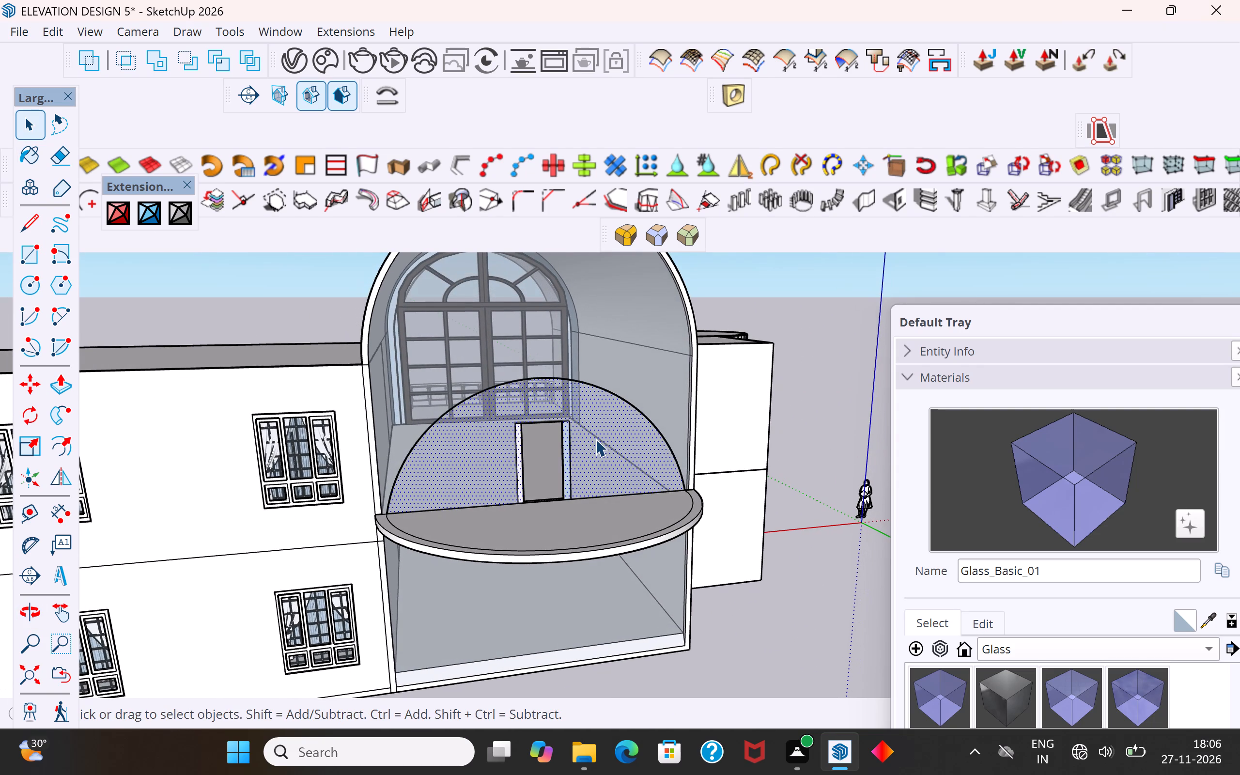
scroll(595, 439, up, 5)
middle_drag(635, 495, 684, 509)
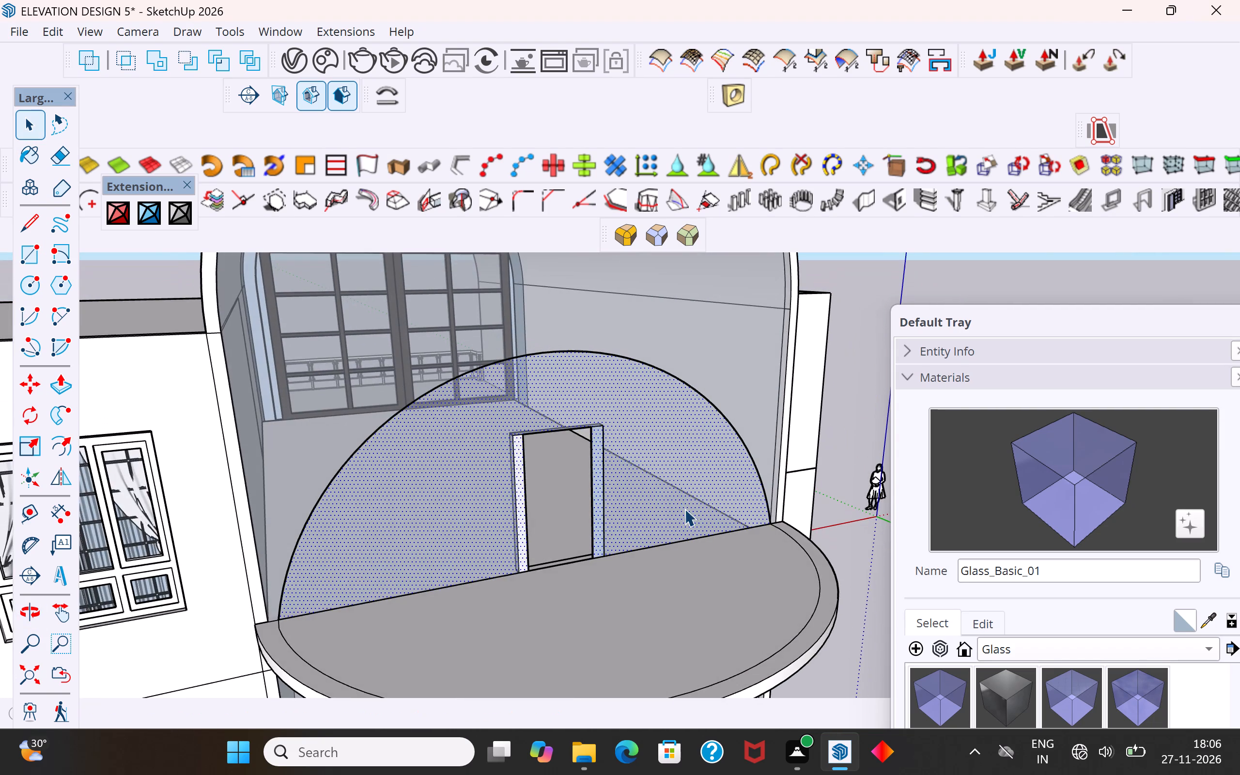
middle_drag(541, 481, 648, 538)
scroll(648, 538, up, 1)
scroll(428, 428, down, 5)
scroll(722, 574, up, 2)
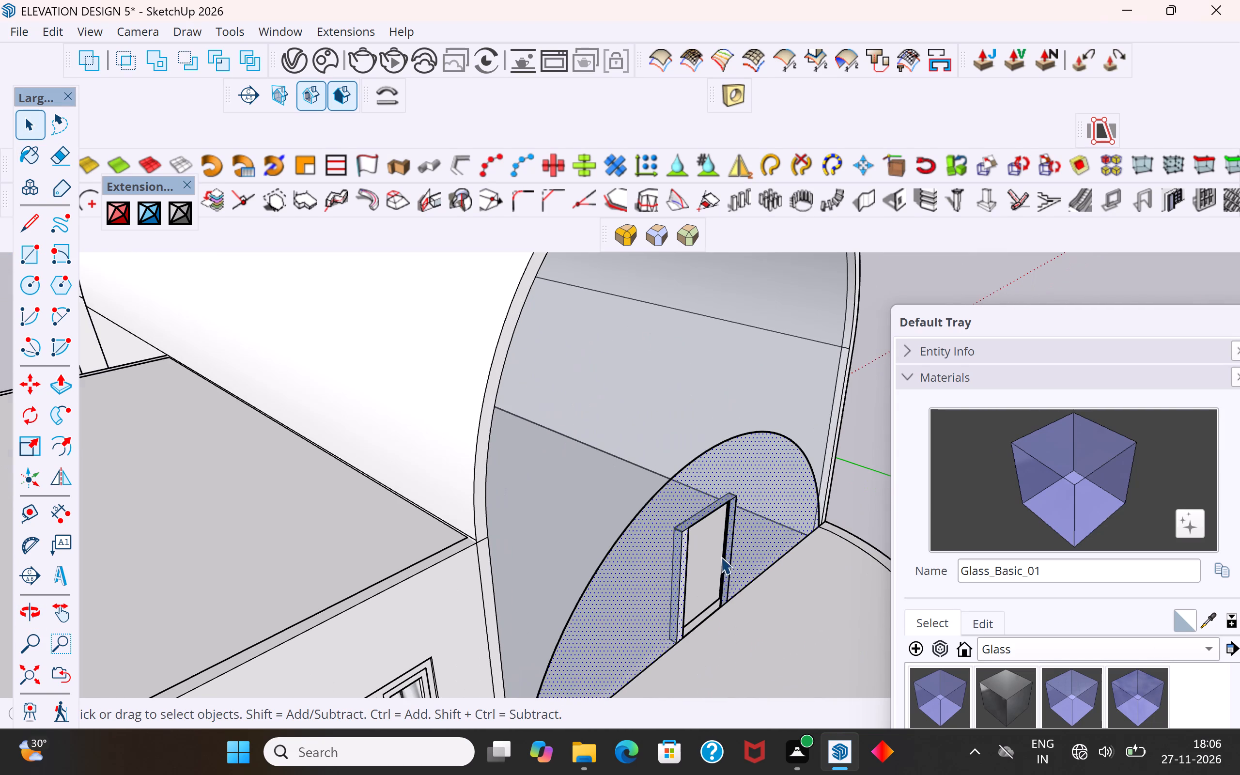
scroll(721, 557, up, 1)
key(m)
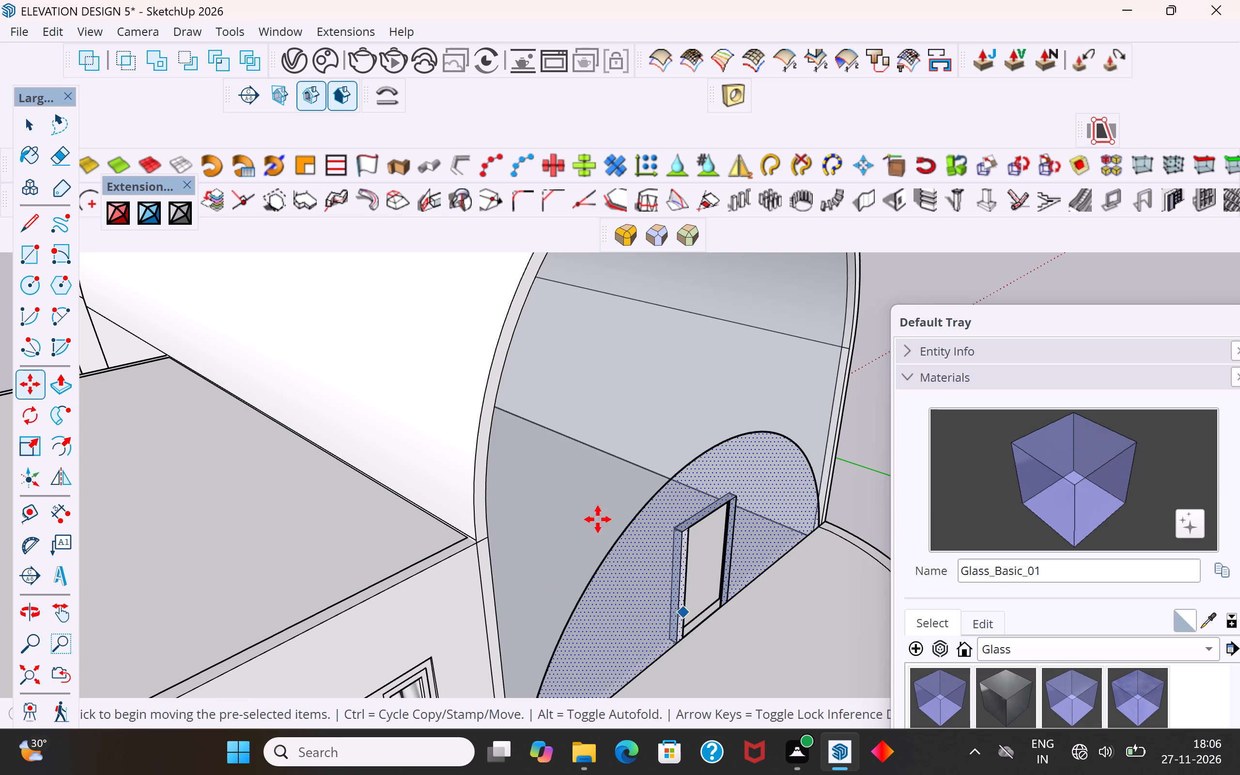
scroll(586, 515, down, 2)
scroll(586, 515, up, 1)
scroll(585, 515, down, 5)
scroll(563, 688, up, 4)
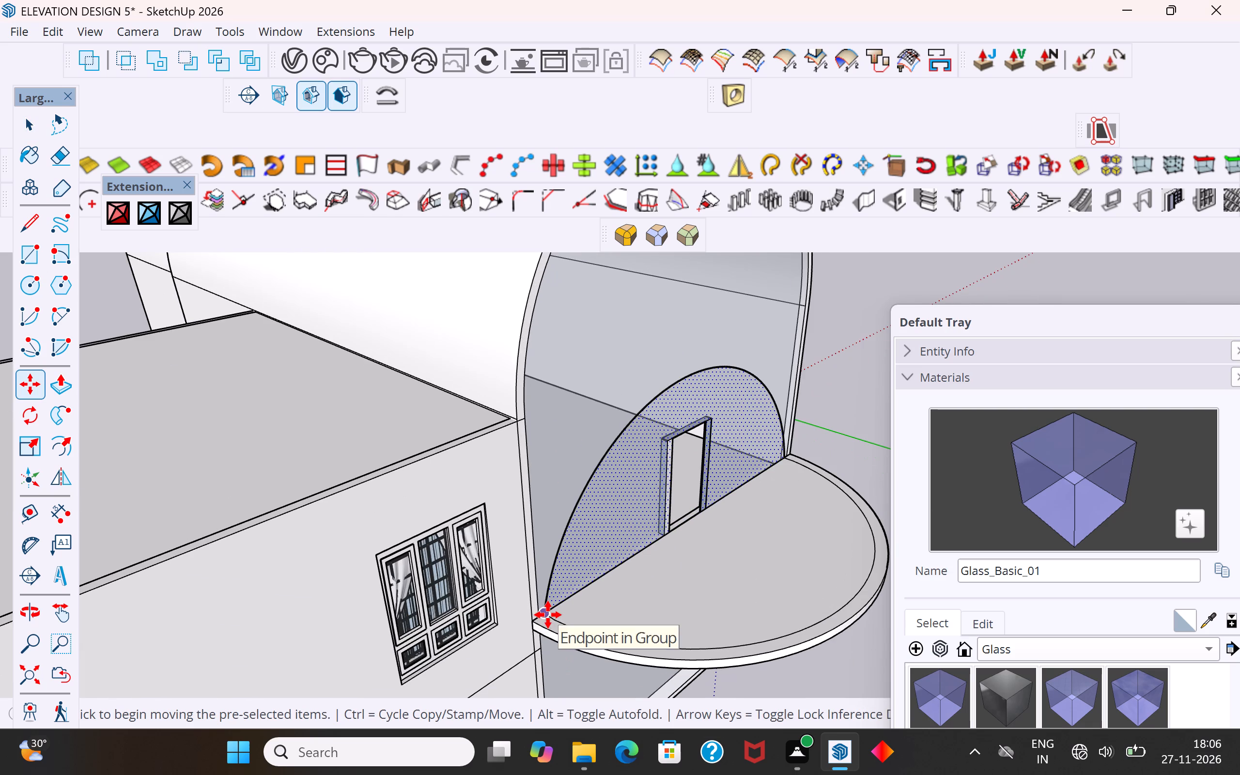
click(548, 615)
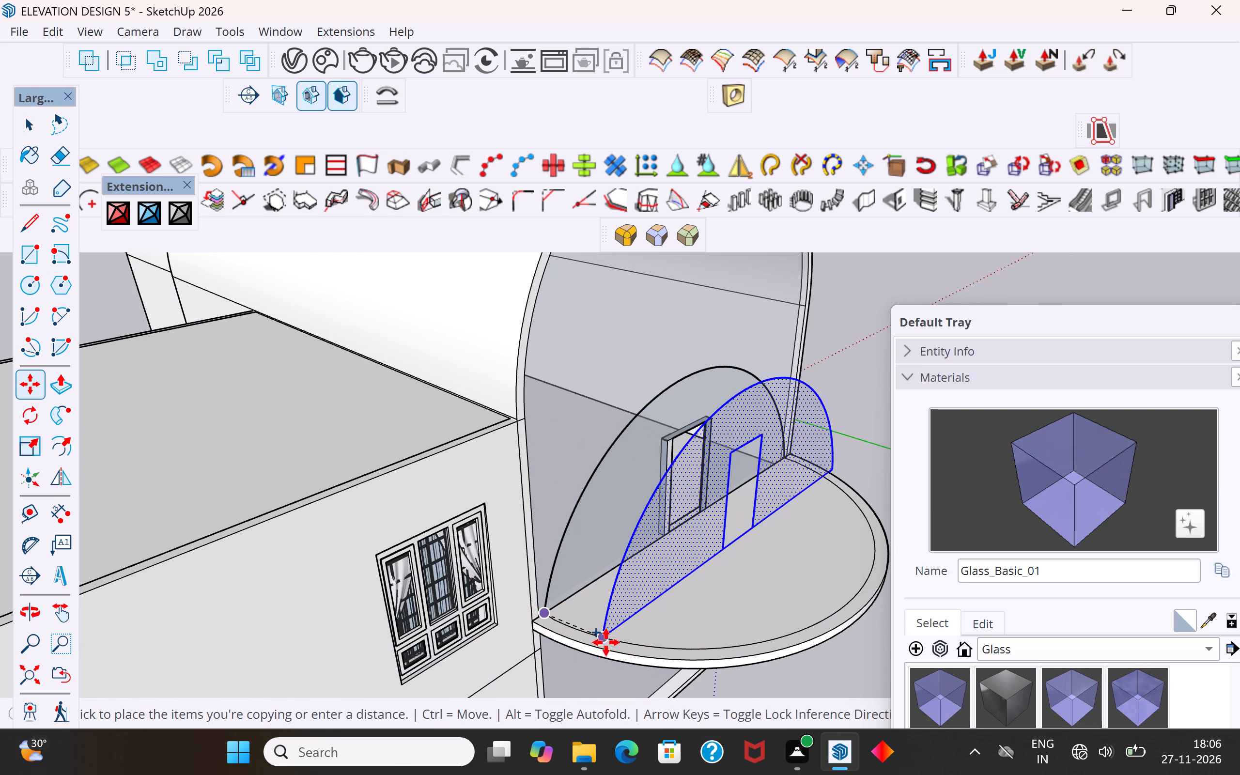
scroll(536, 589, down, 10)
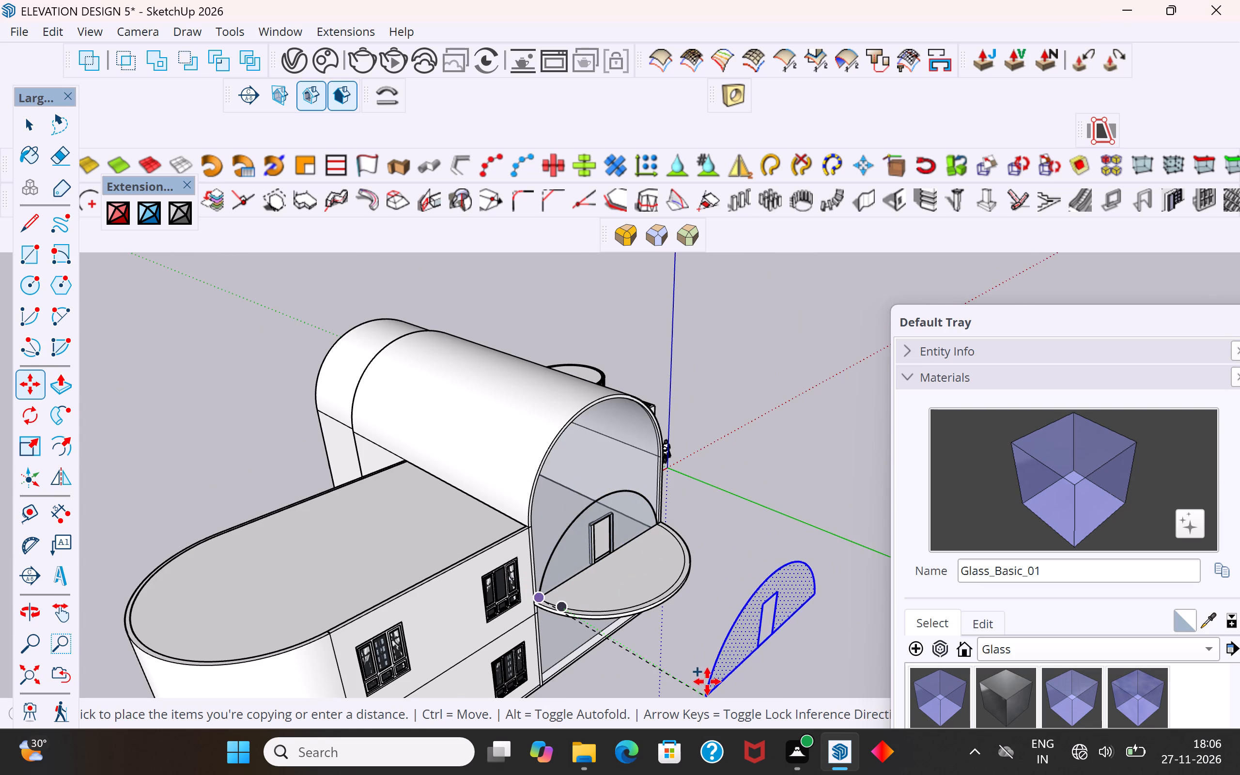
click(702, 683)
click(26, 121)
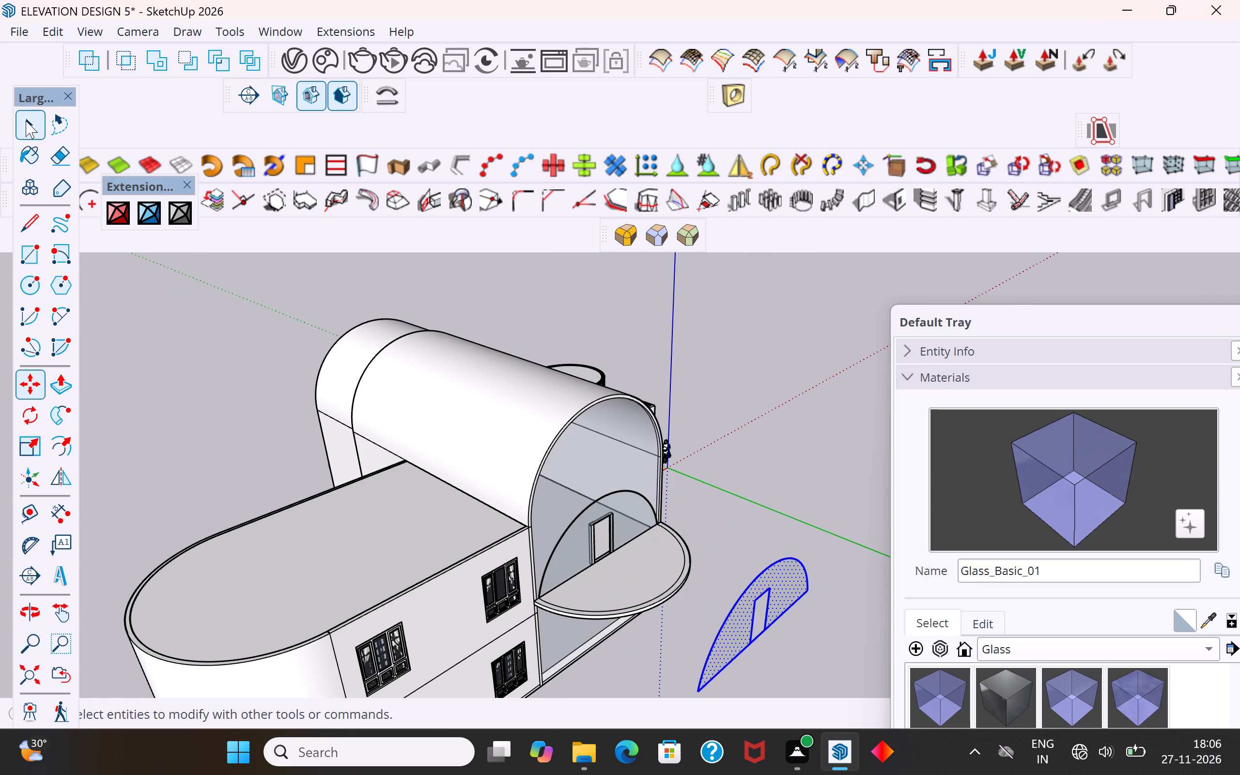
click(876, 489)
Extrude the copied semicircular face 5 inches with Push/Pull, keeping its door cutout.
scroll(676, 500, down, 5)
middle_drag(668, 582, 722, 578)
scroll(746, 589, up, 7)
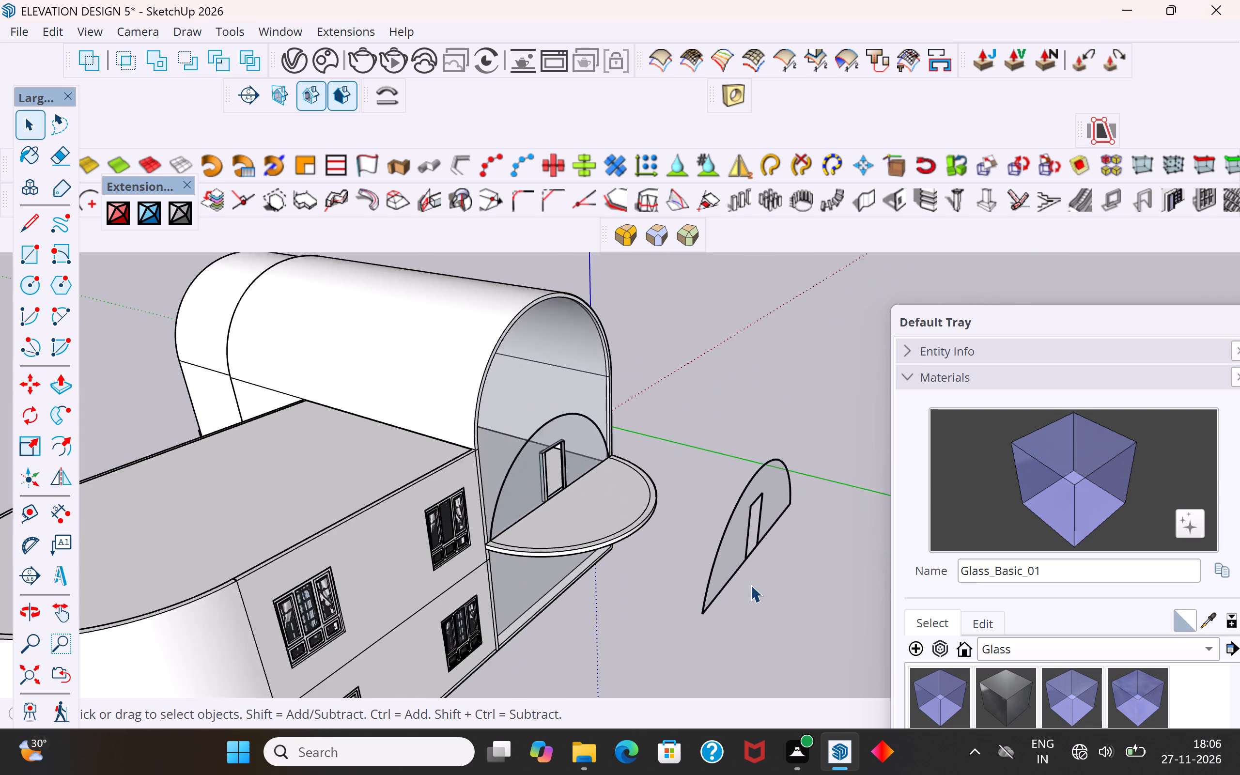
scroll(750, 585, up, 2)
click(718, 564)
middle_drag(650, 612, 705, 630)
scroll(443, 499, down, 4)
middle_drag(461, 557, 557, 605)
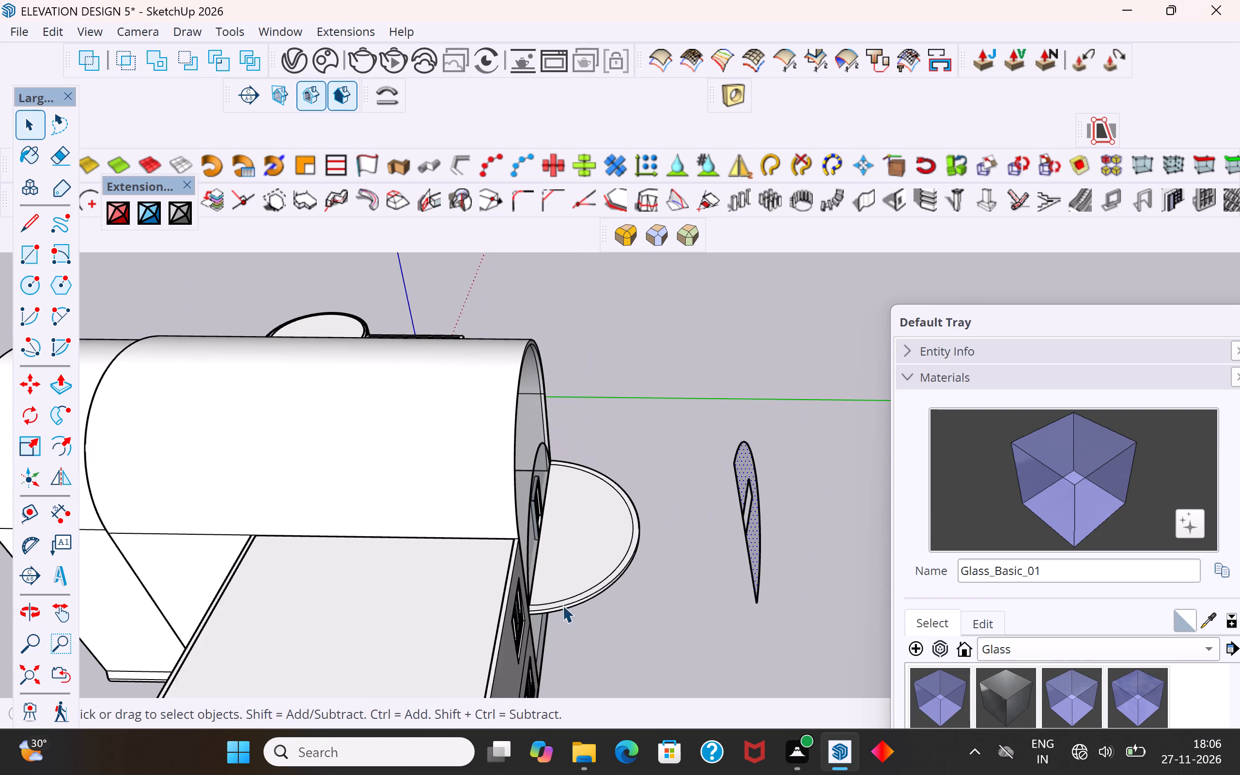
scroll(779, 602, up, 6)
middle_drag(762, 588, 795, 588)
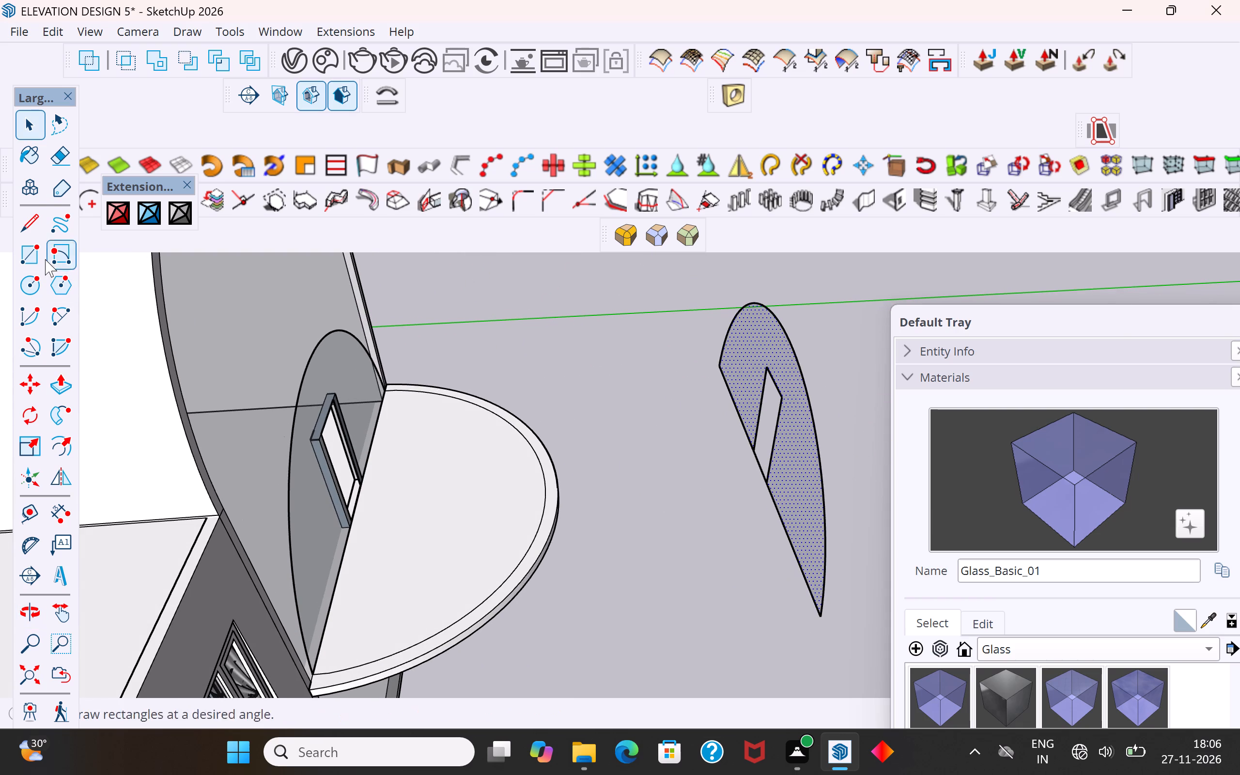
click(59, 395)
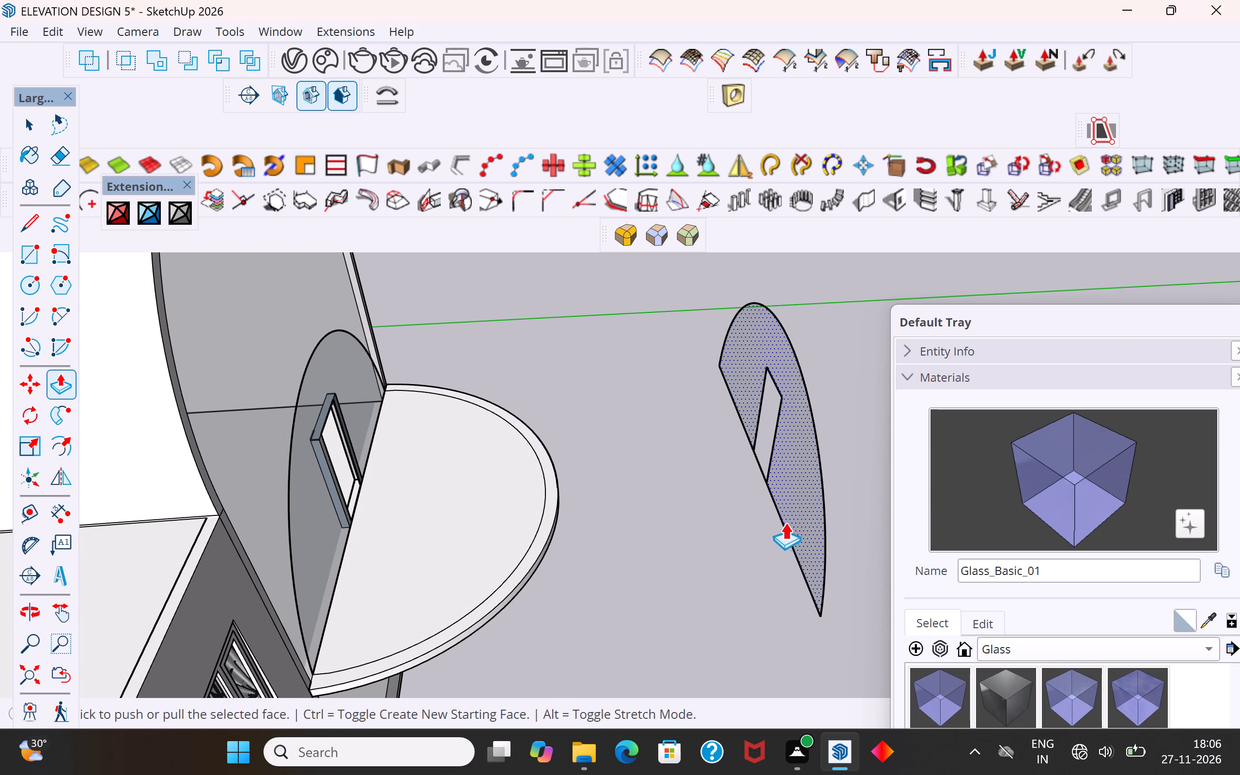
click(786, 519)
key(5)
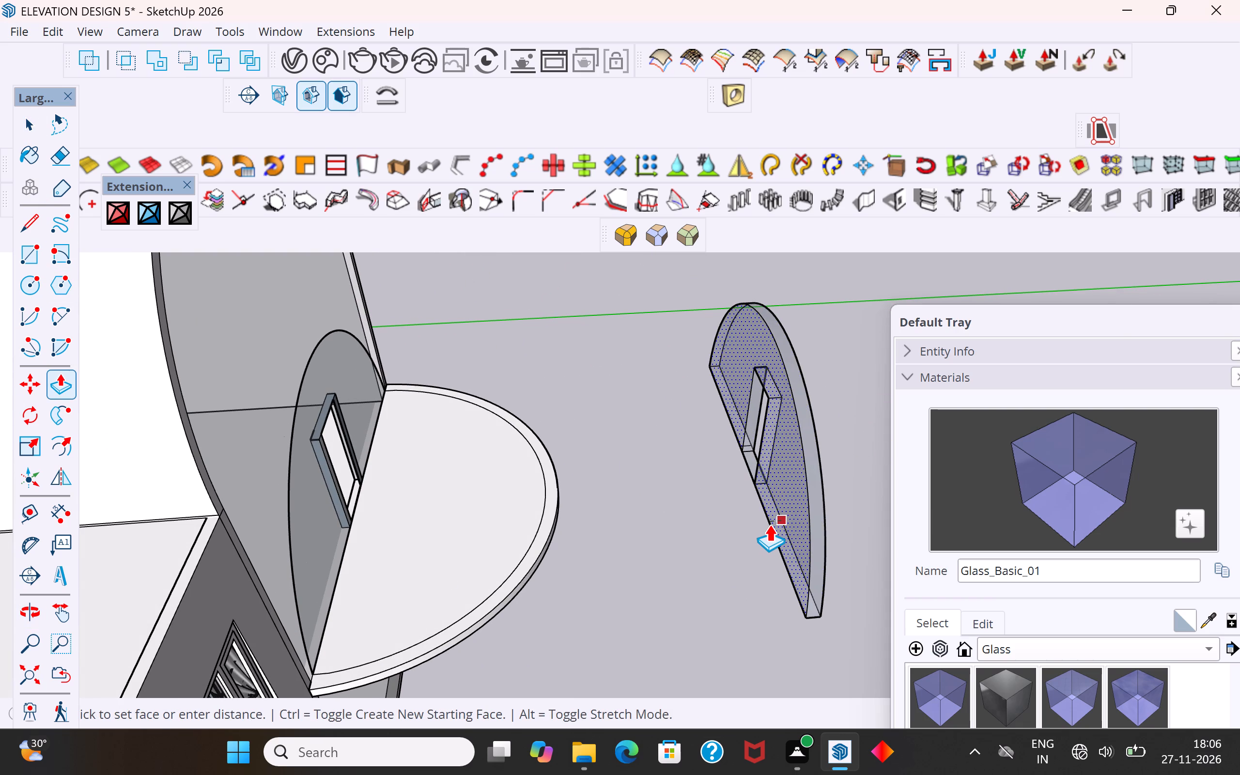
key(shift+quotedbl)
key(Return)
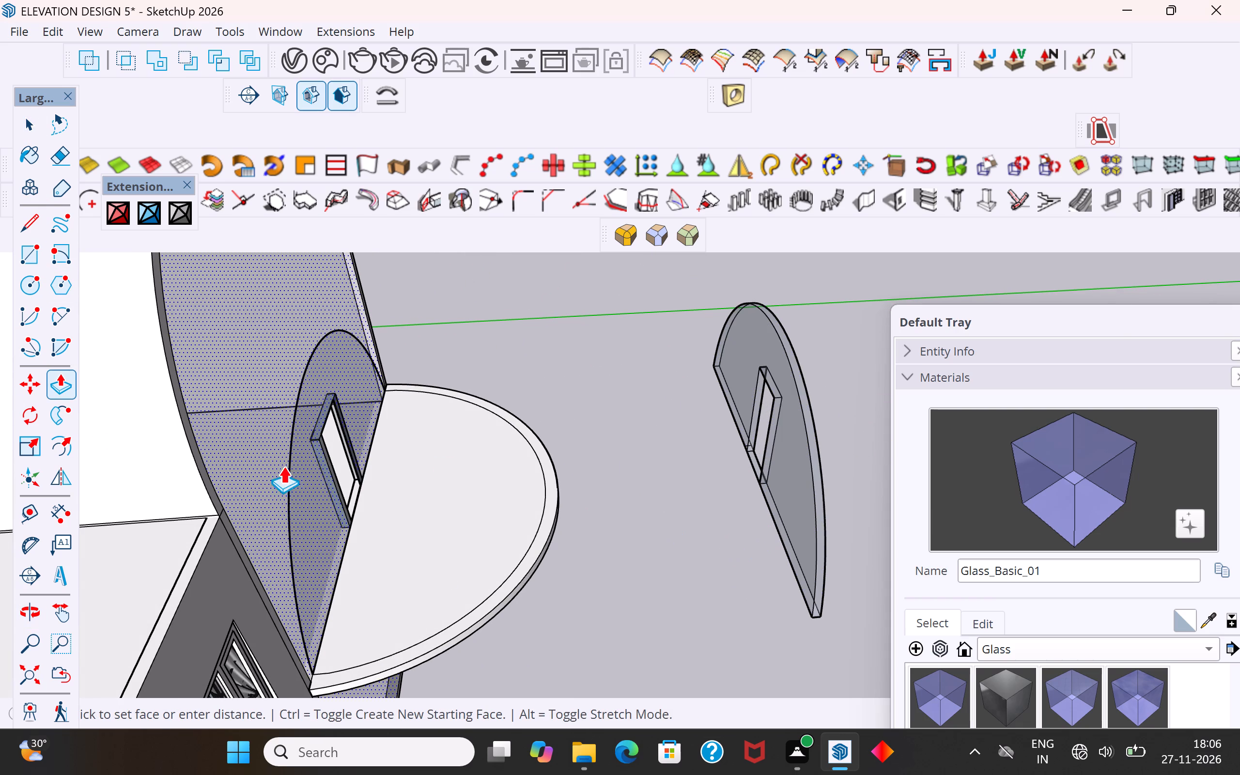
click(31, 138)
click(549, 363)
Delete the original semicircular glass face around the door opening above the balcony slab.
middle_drag(543, 508, 391, 508)
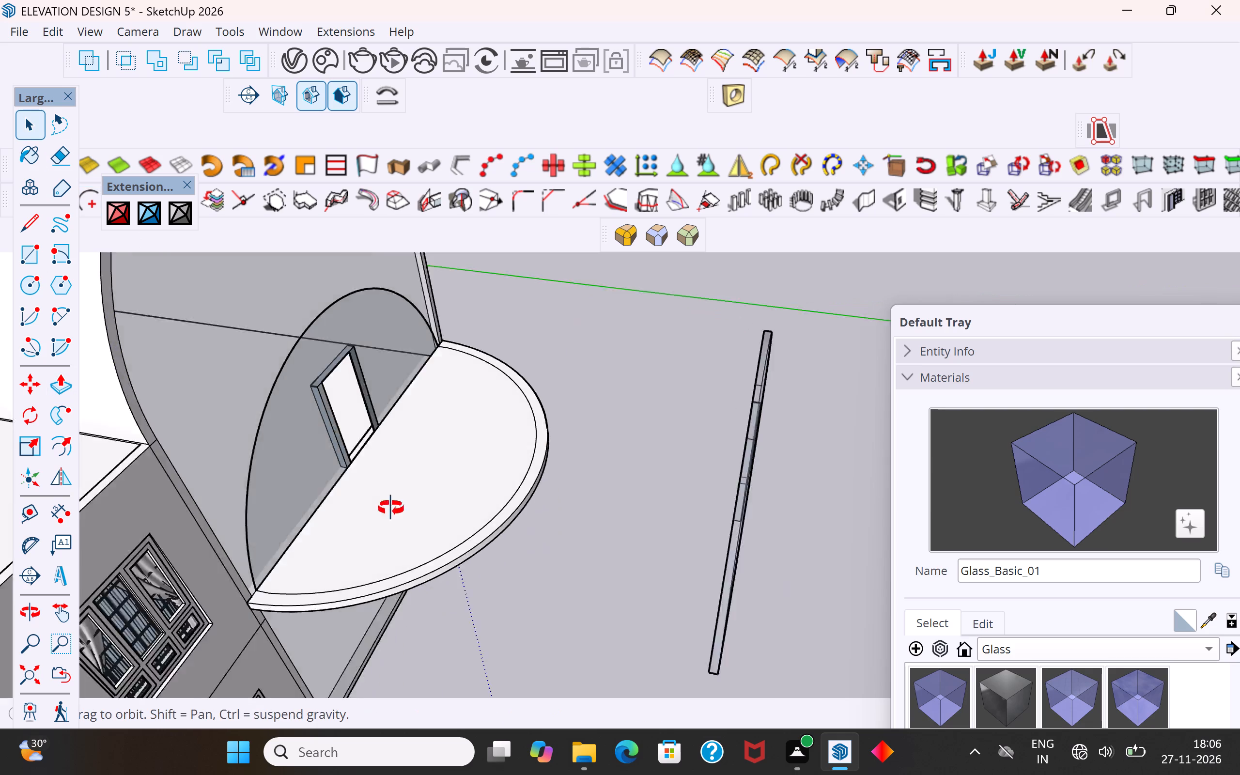
middle_drag(391, 508, 362, 493)
scroll(418, 586, down, 6)
middle_drag(430, 532, 433, 453)
scroll(405, 418, up, 9)
click(429, 409)
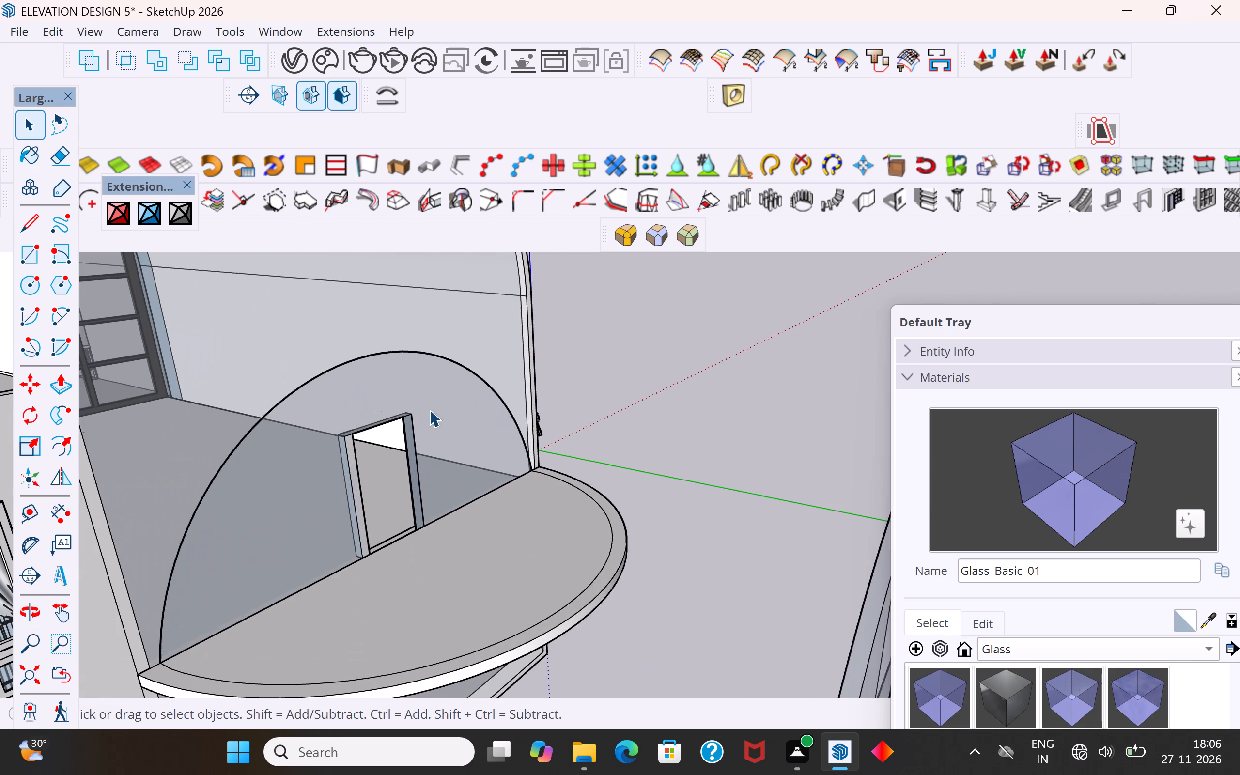
key(Delete)
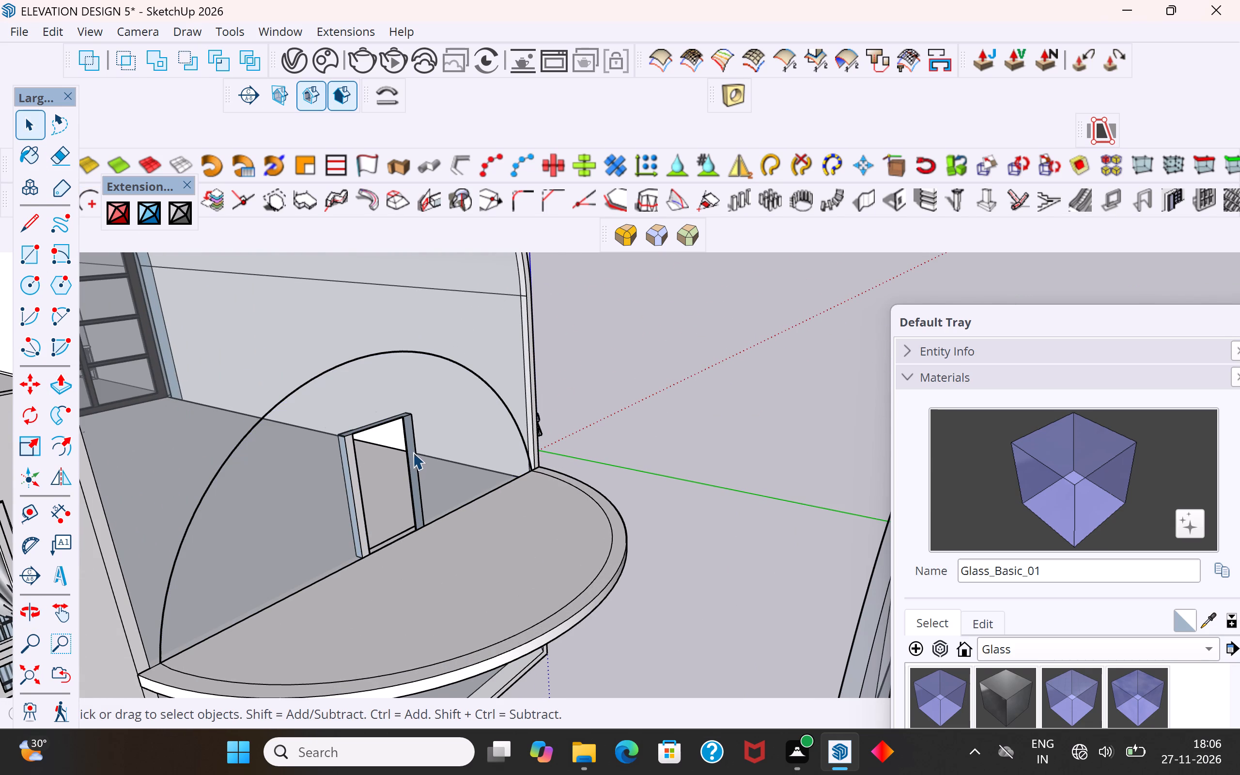
Delete the faces of the door opening's right-hand reveal, as seen from the balcony.
click(413, 452)
key(Delete)
click(408, 447)
key(Delete)
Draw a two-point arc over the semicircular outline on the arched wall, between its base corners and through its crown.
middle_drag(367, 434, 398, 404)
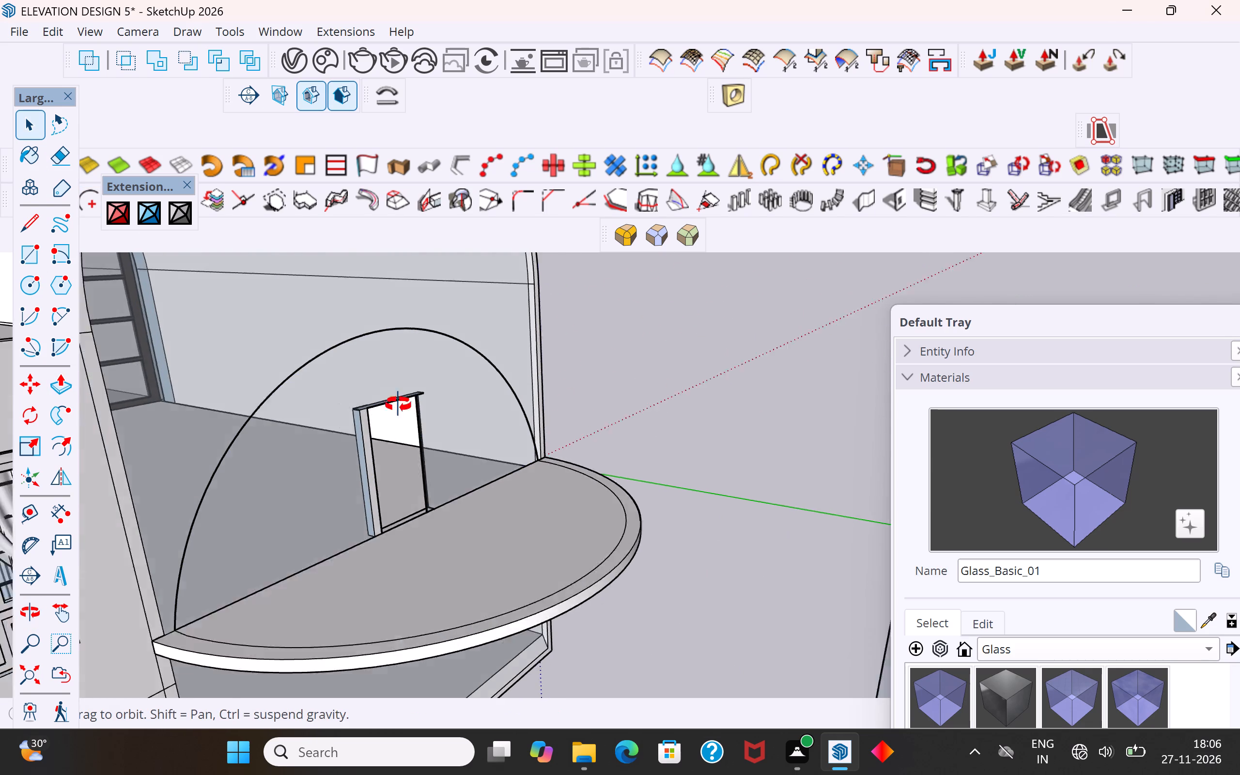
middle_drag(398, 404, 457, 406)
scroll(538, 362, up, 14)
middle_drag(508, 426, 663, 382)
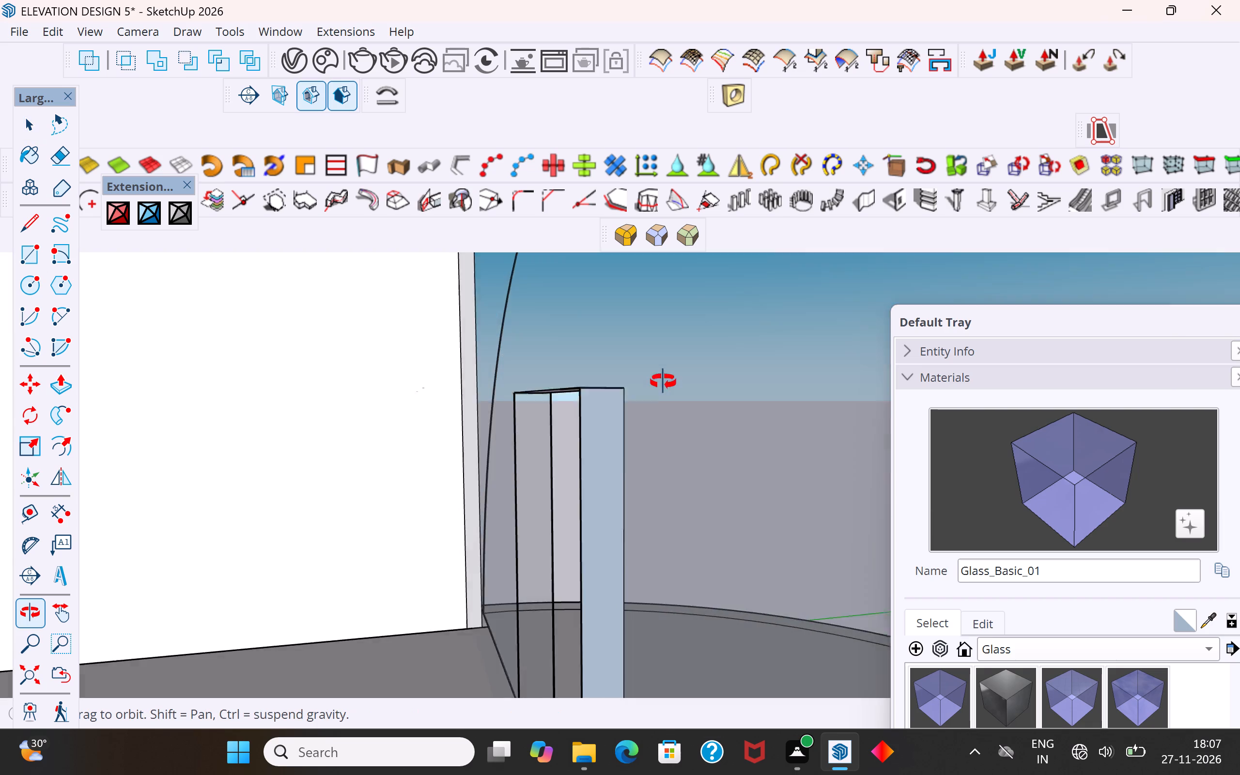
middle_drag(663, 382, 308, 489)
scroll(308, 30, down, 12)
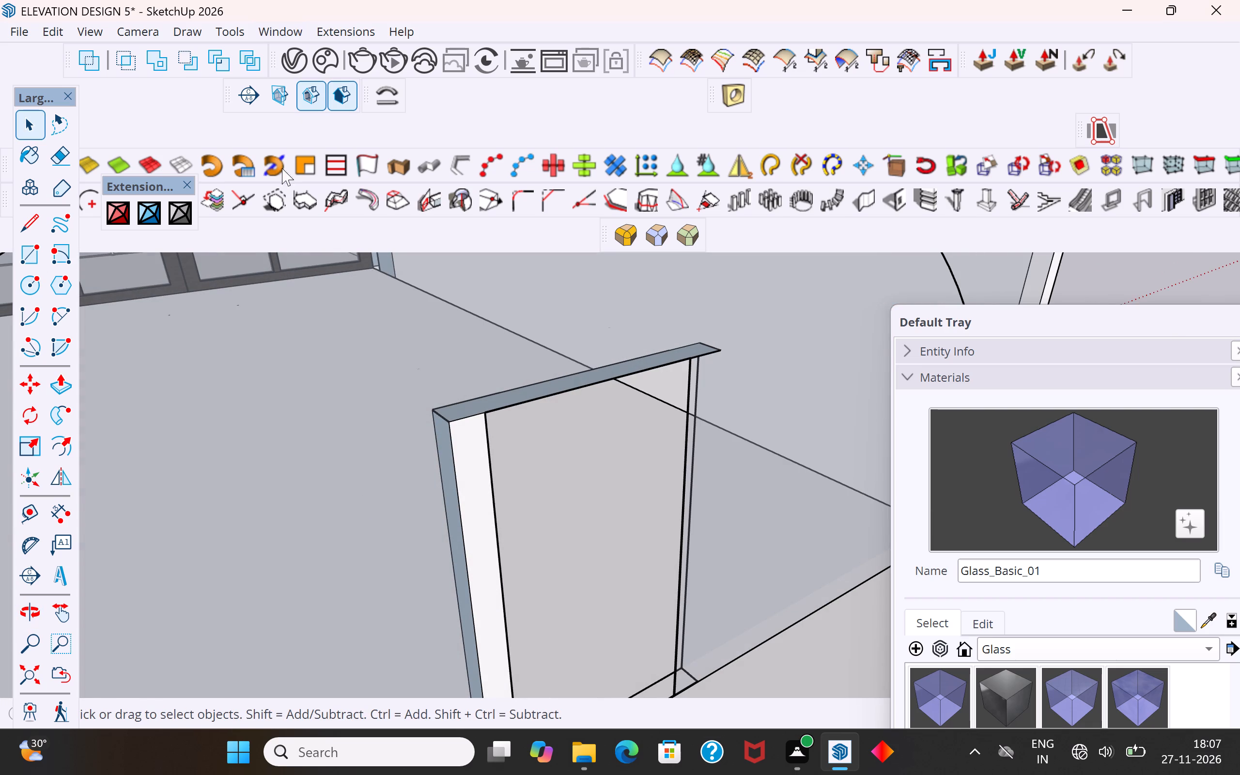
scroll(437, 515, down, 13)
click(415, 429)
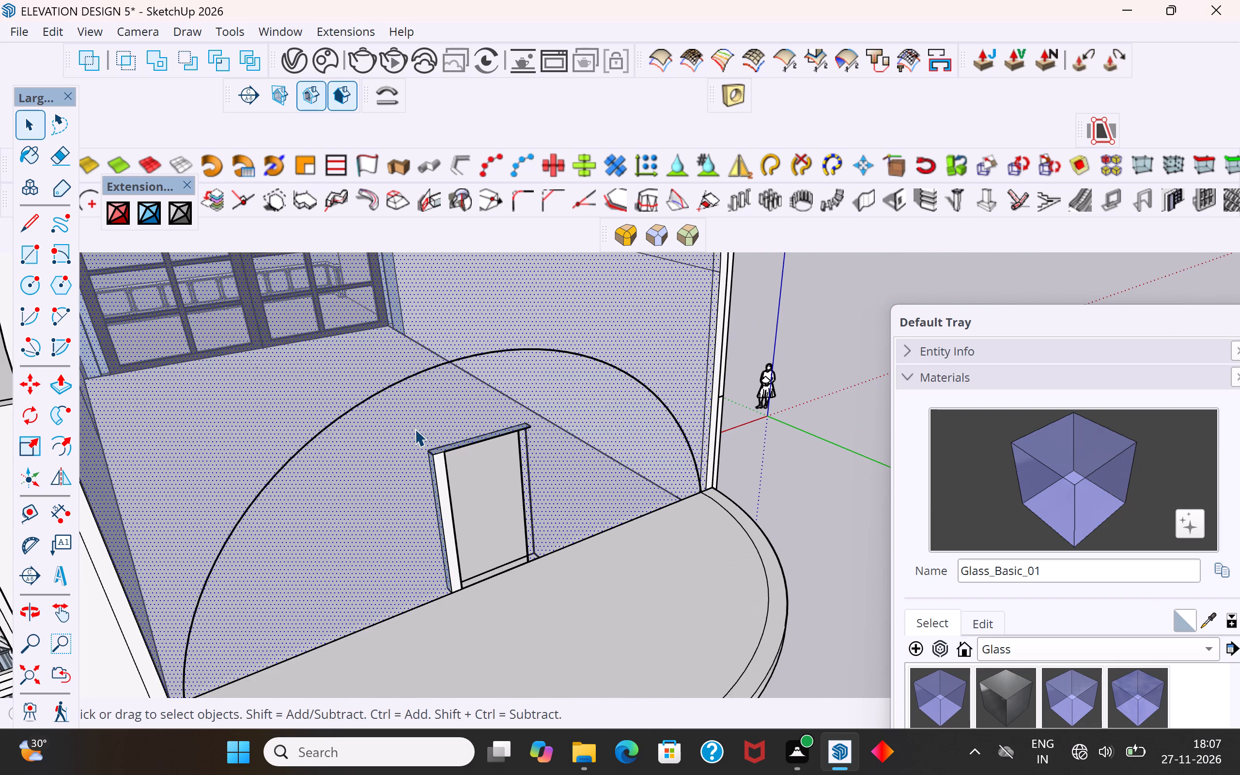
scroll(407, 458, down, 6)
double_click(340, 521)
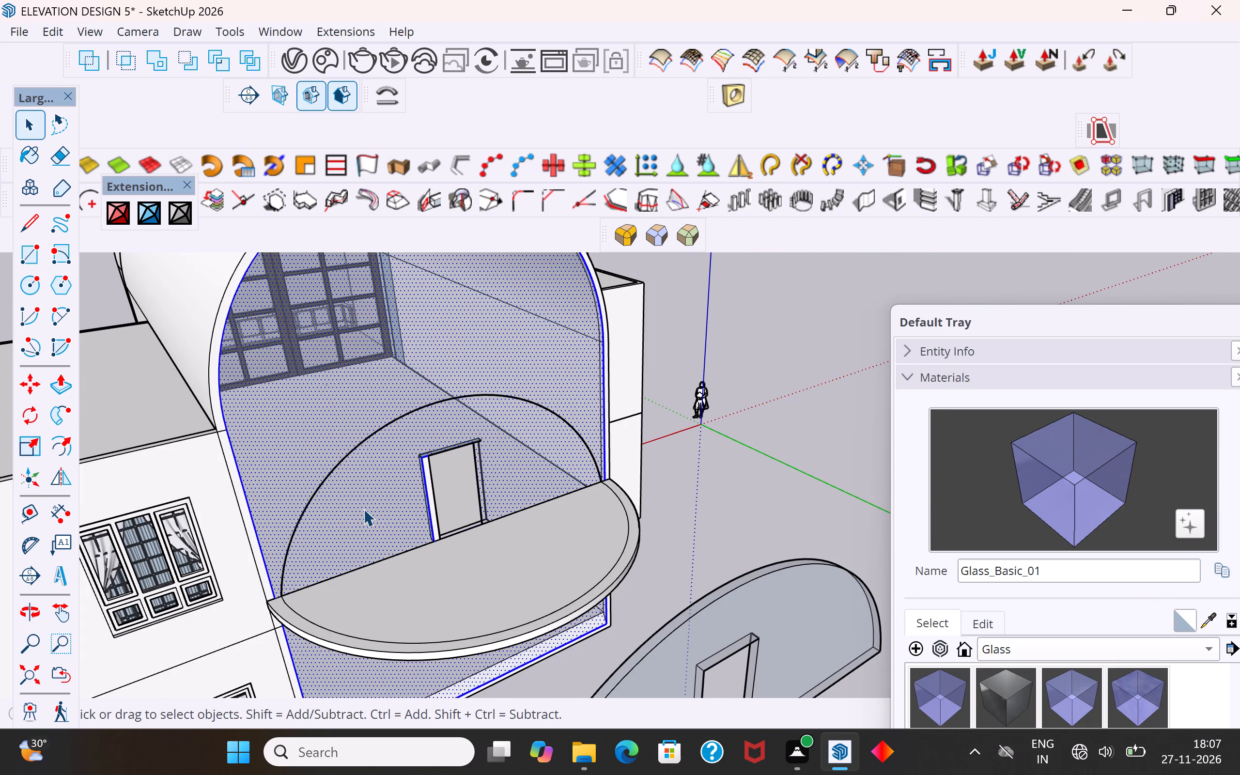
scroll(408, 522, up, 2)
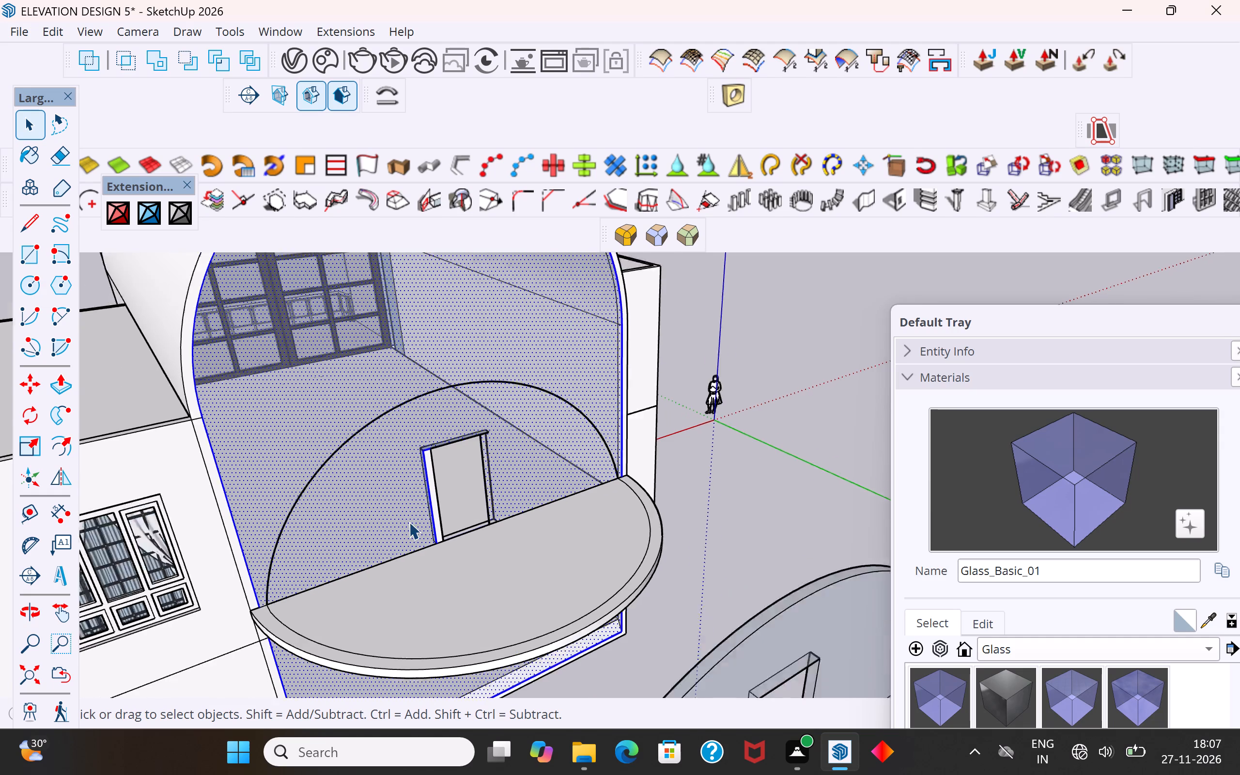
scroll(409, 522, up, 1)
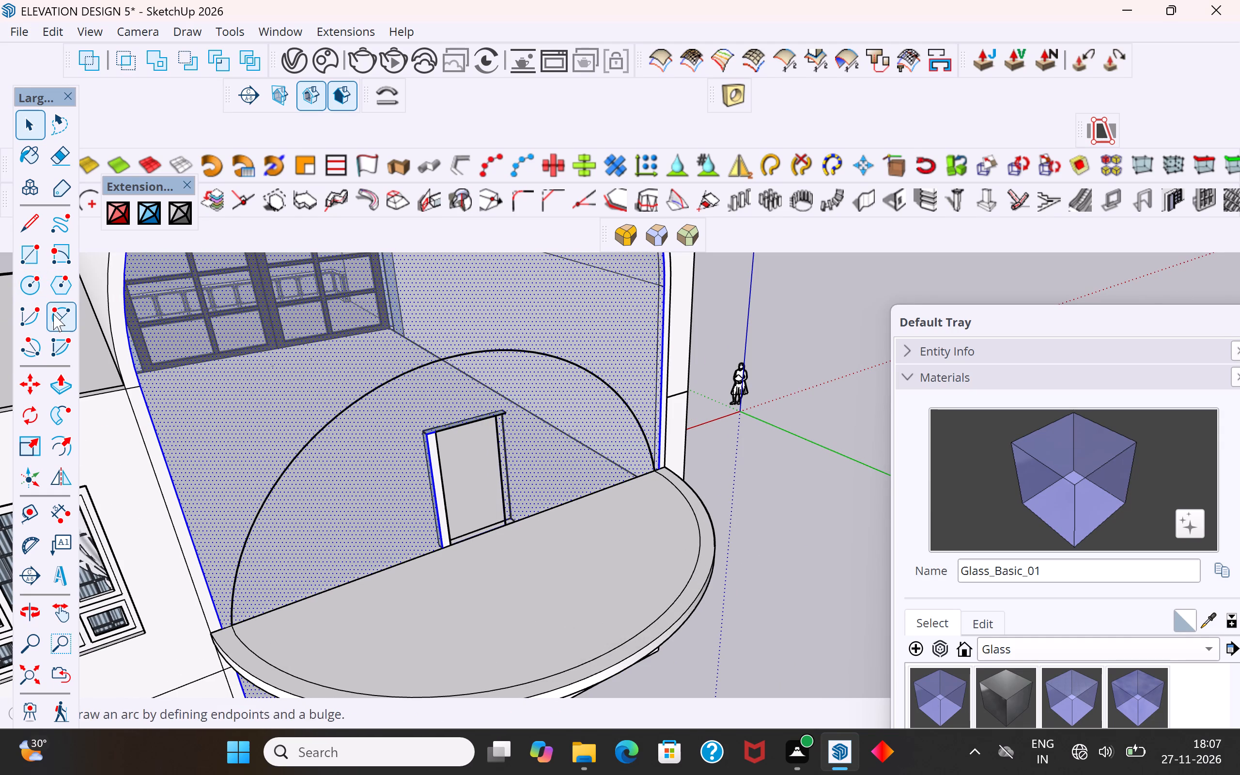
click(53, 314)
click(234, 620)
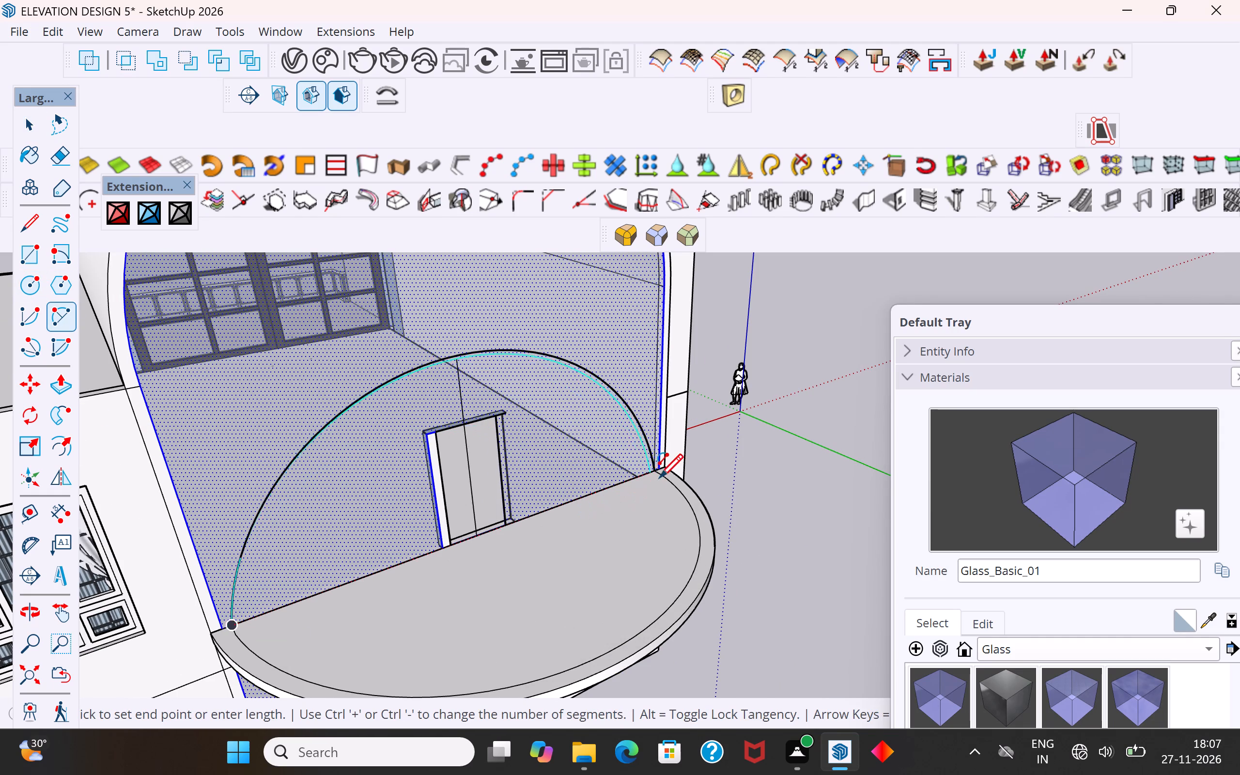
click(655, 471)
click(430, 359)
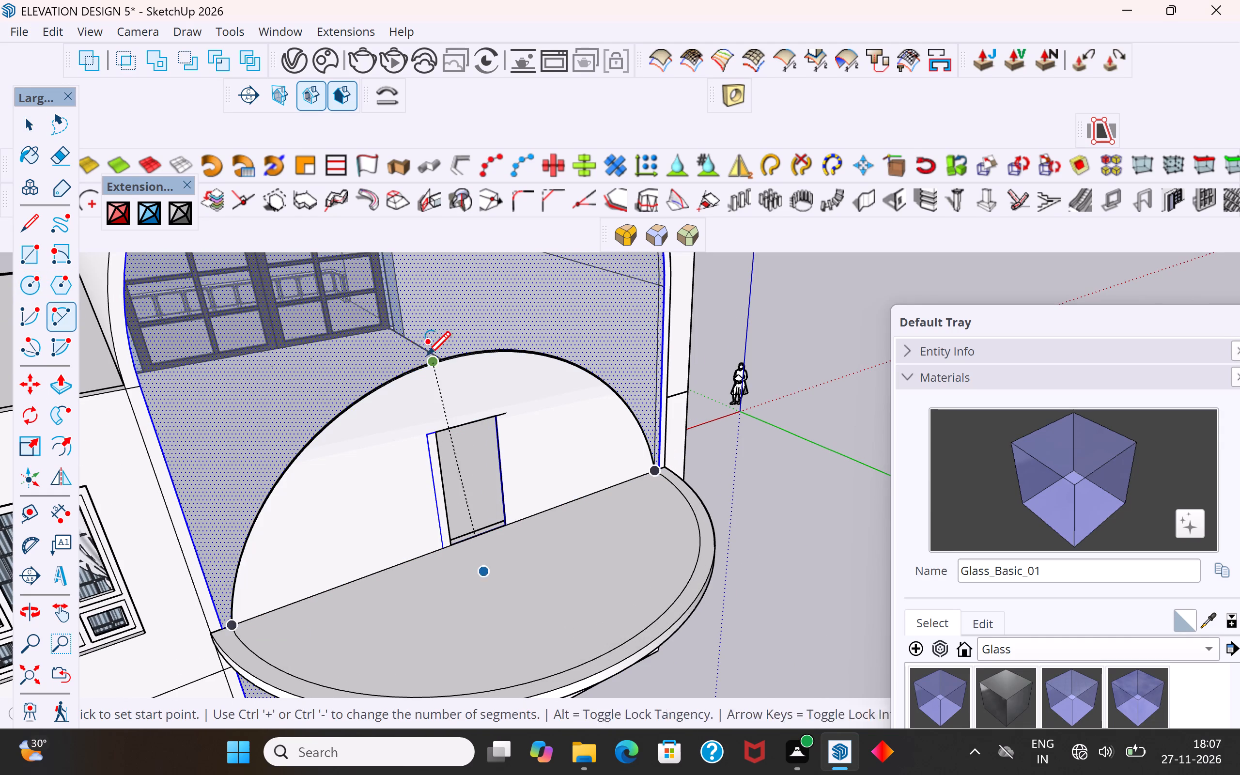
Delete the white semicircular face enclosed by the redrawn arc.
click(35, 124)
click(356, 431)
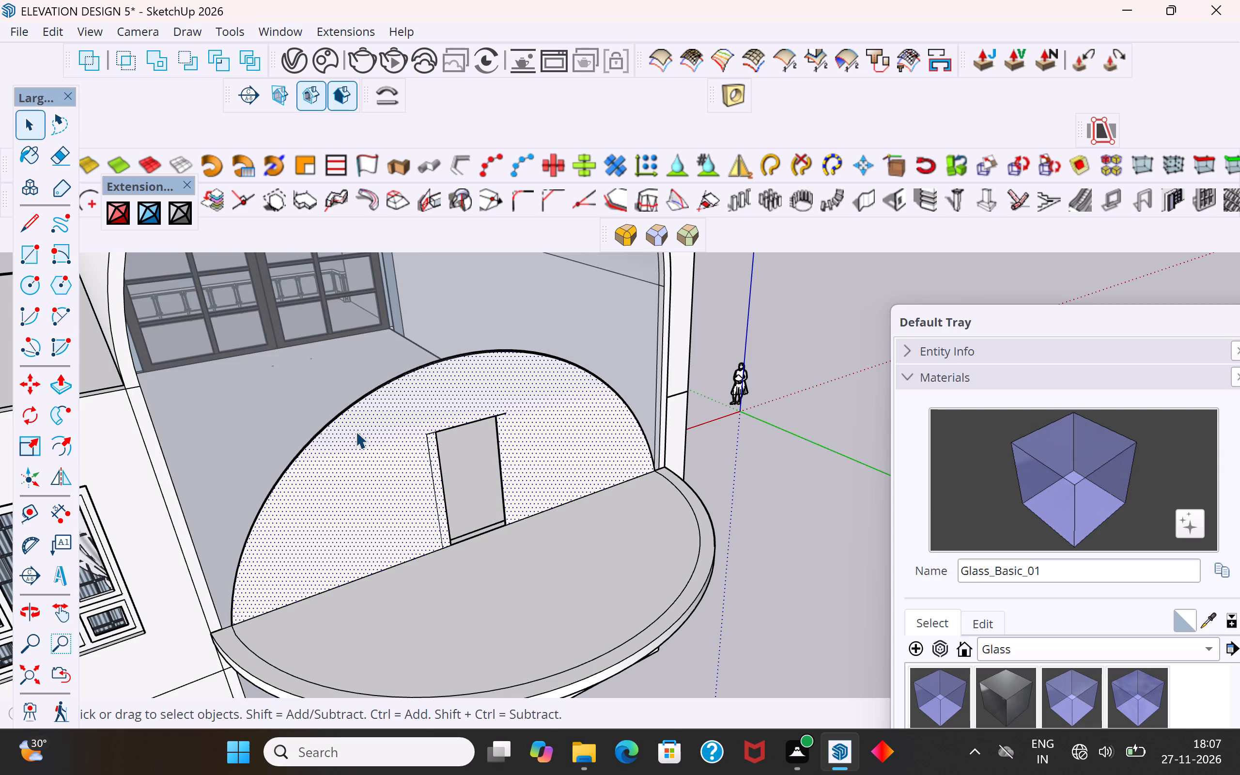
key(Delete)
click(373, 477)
Delete both semicircular arc edges around the door opening on the arched wall.
middle_drag(379, 473, 423, 423)
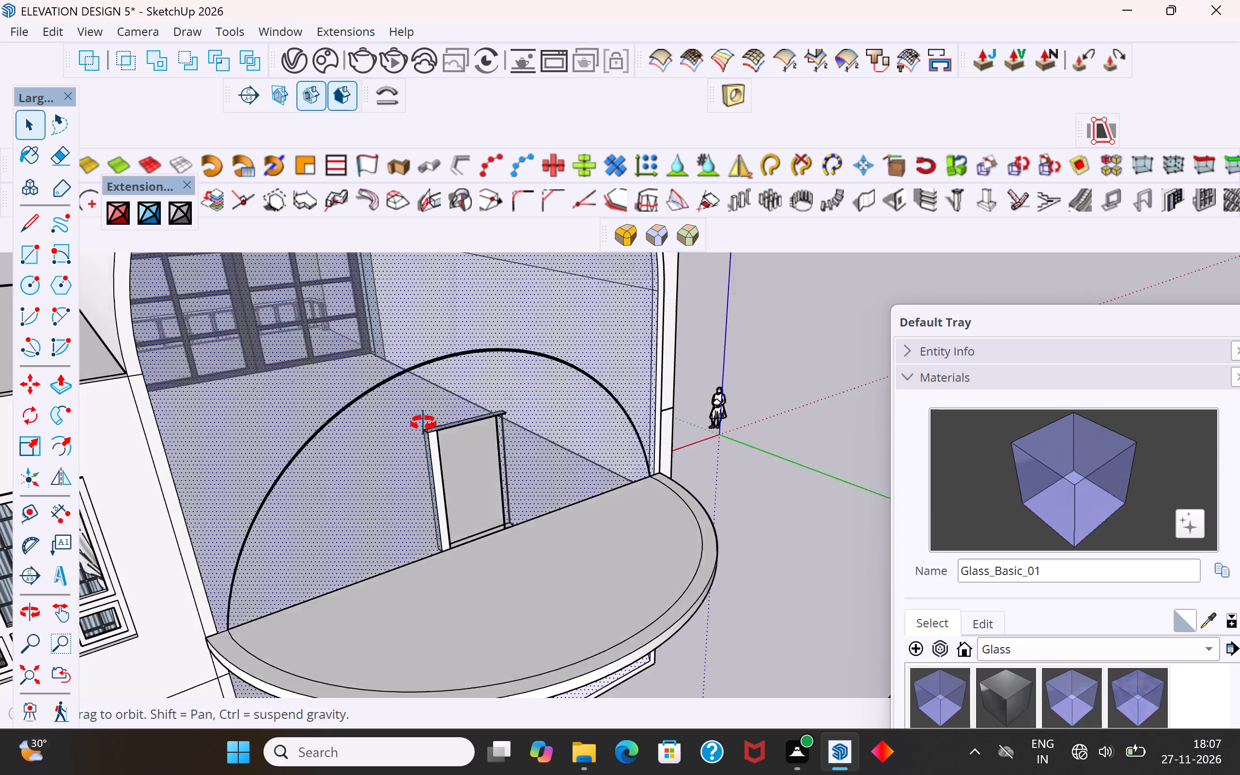
middle_drag(423, 423, 447, 433)
scroll(474, 413, up, 5)
middle_drag(483, 422, 327, 521)
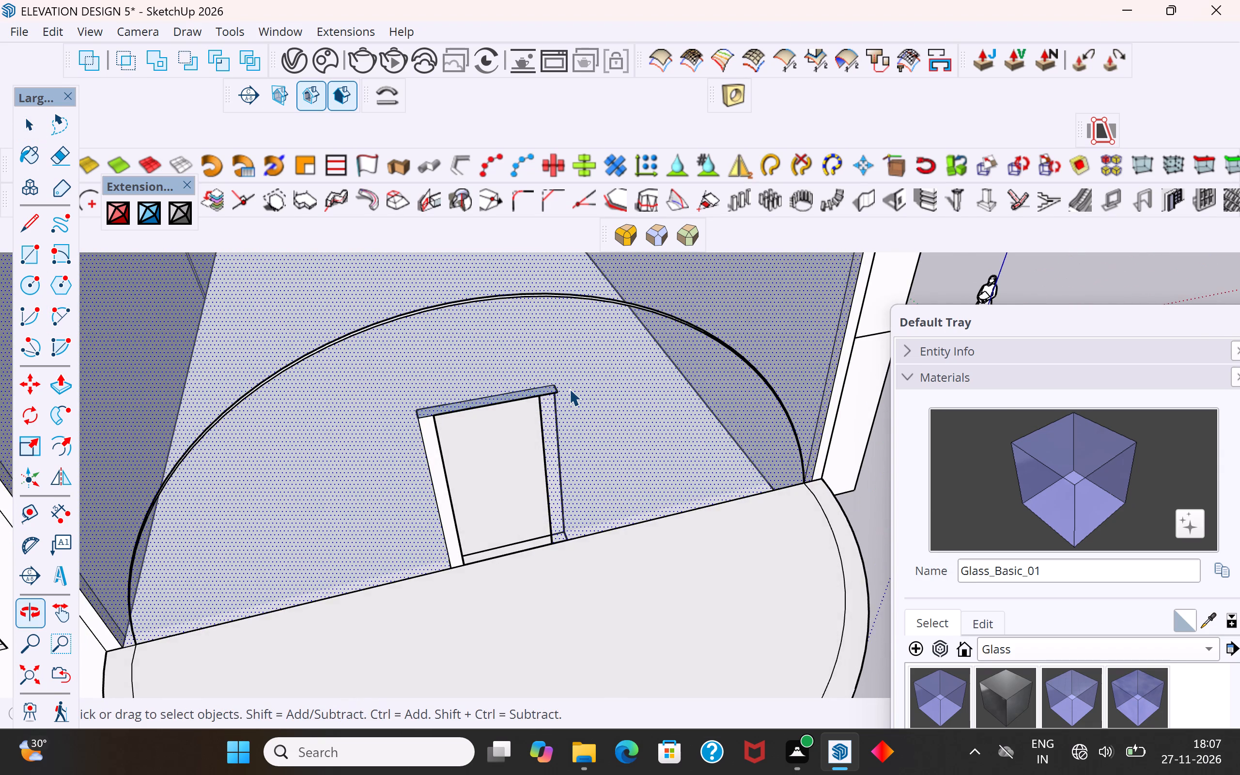
scroll(569, 388, up, 2)
middle_drag(471, 443, 340, 522)
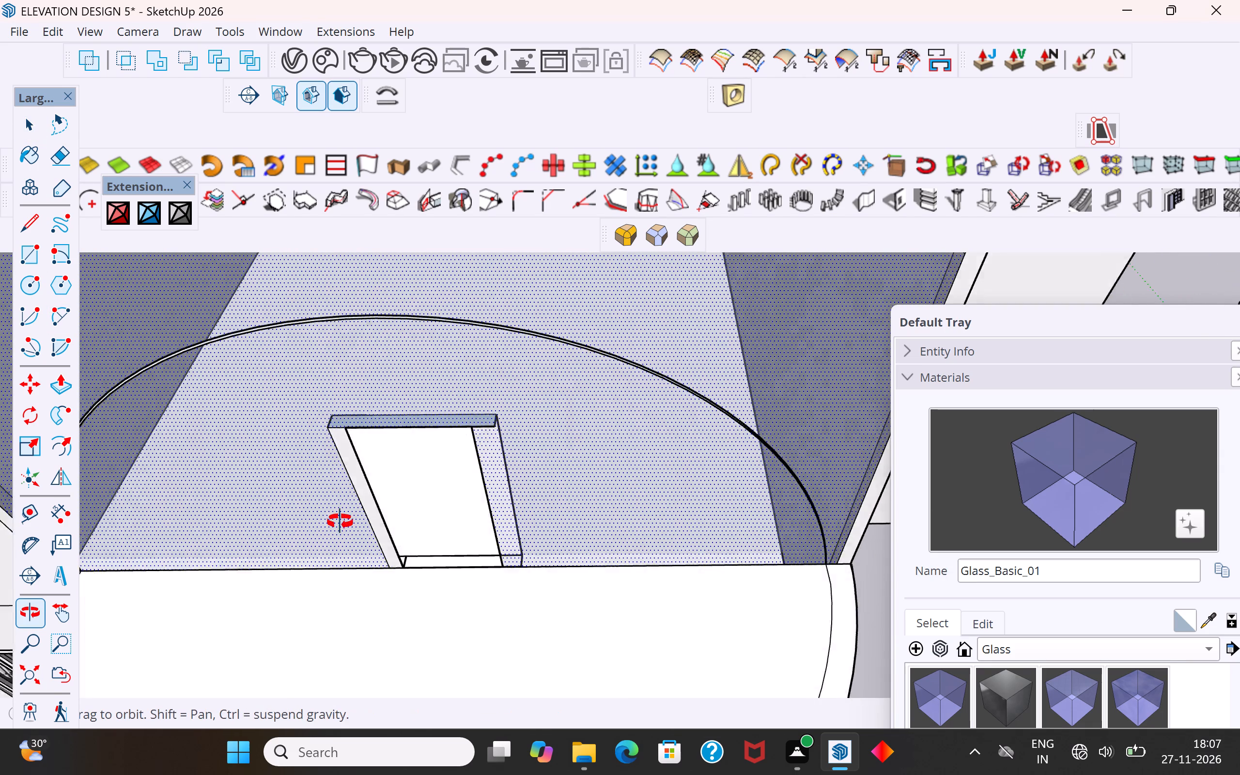
middle_drag(340, 522, 344, 529)
scroll(542, 424, up, 8)
click(586, 395)
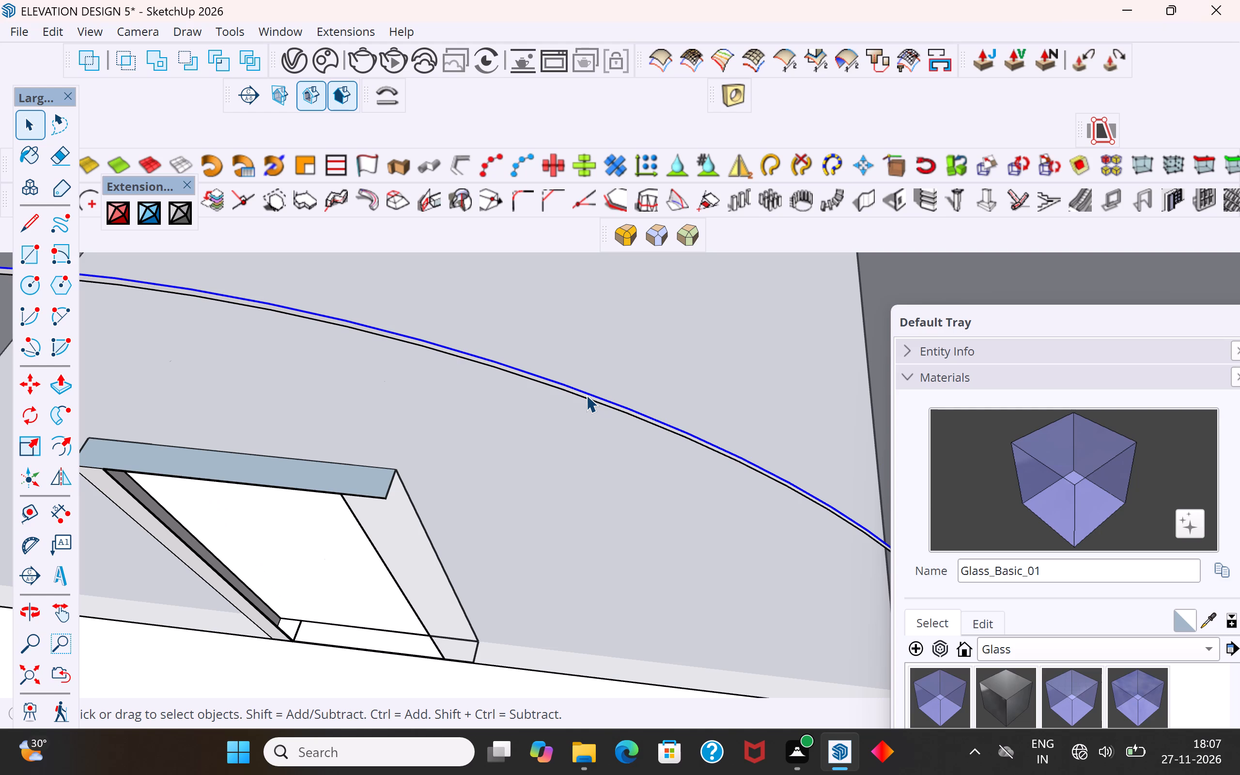
key(Delete)
click(592, 399)
key(Delete)
scroll(476, 444, down, 8)
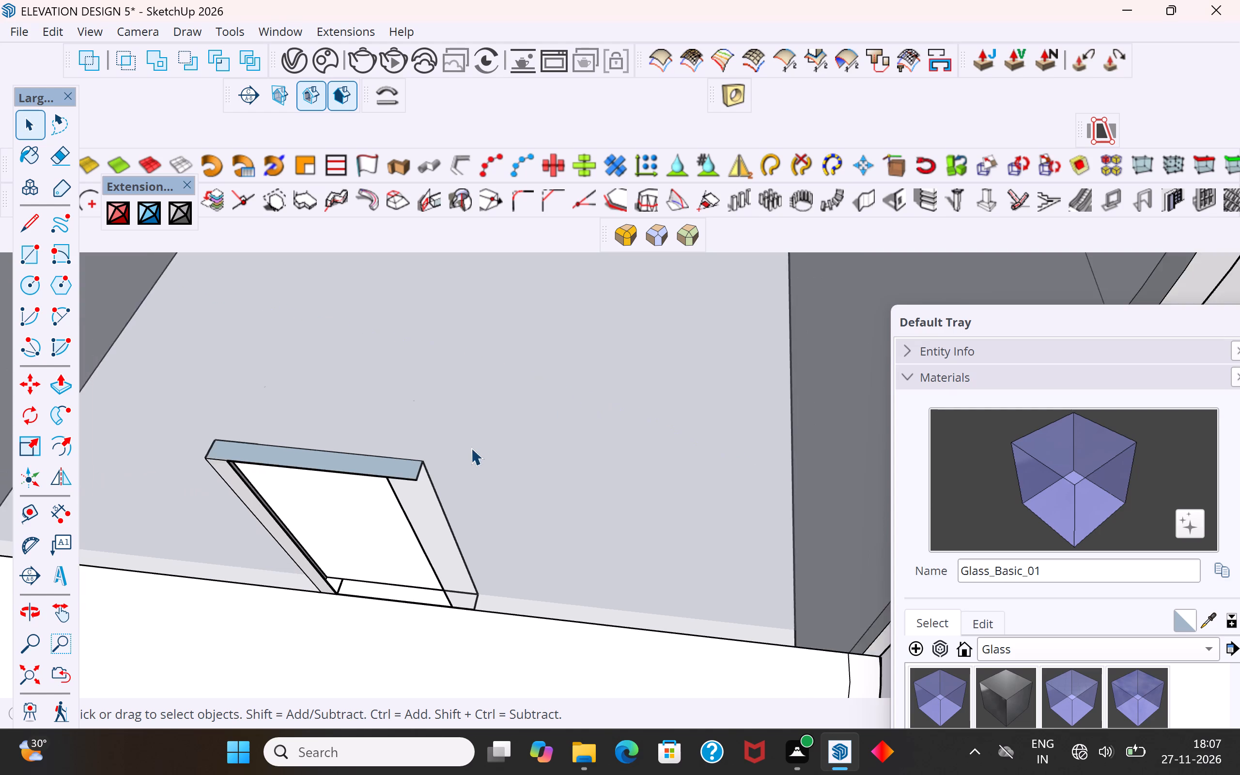
Delete the door opening's left-hand reveal faces and their leftover vertical edge, as seen from the balcony.
scroll(471, 448, down, 3)
middle_drag(476, 465, 595, 313)
click(546, 419)
scroll(499, 466, down, 11)
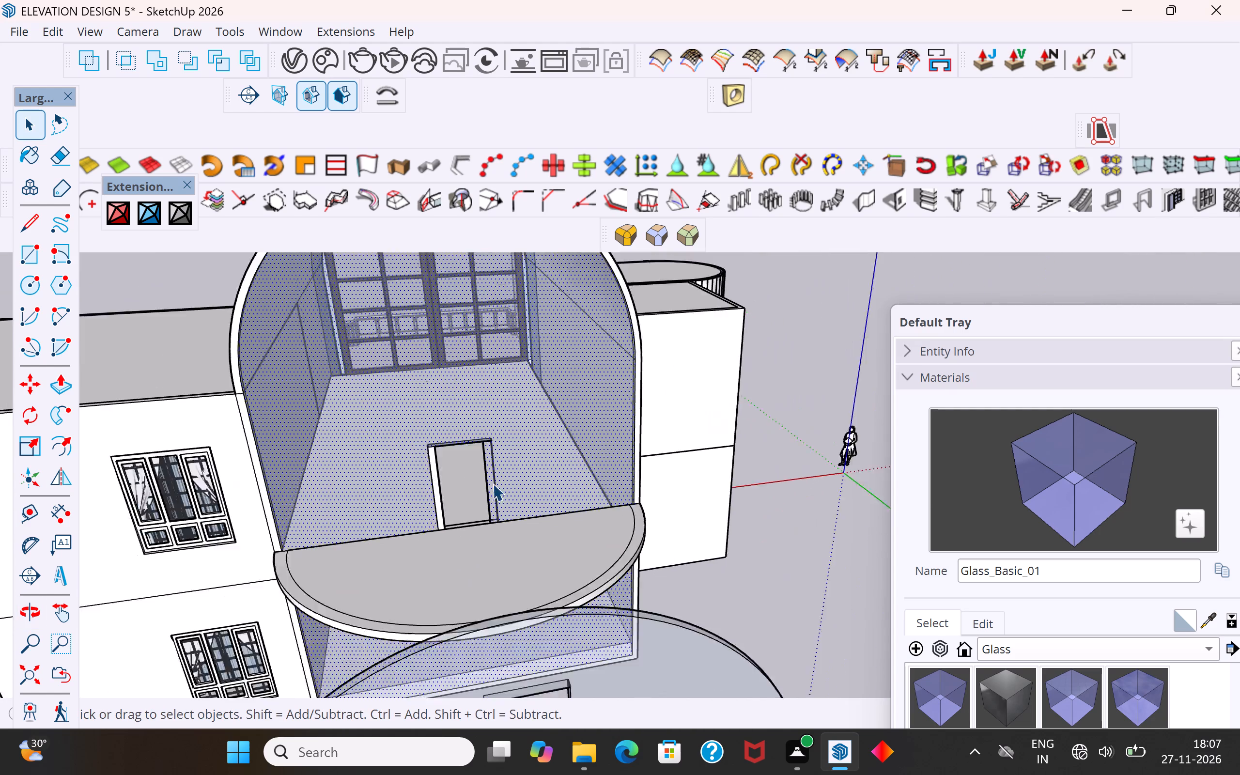
scroll(493, 483, down, 2)
middle_drag(503, 481, 649, 441)
scroll(573, 480, up, 3)
middle_drag(530, 486, 551, 526)
scroll(570, 502, up, 5)
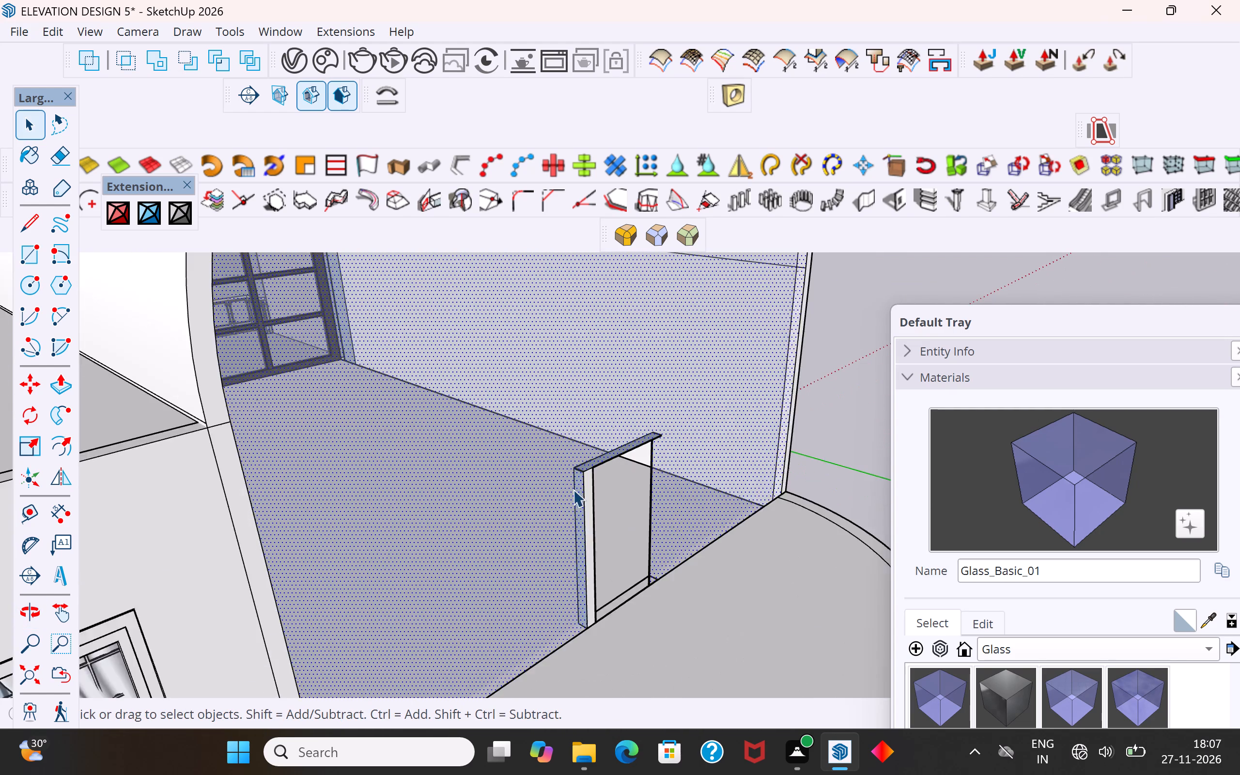
scroll(573, 489, up, 6)
click(584, 484)
key(Delete)
click(594, 483)
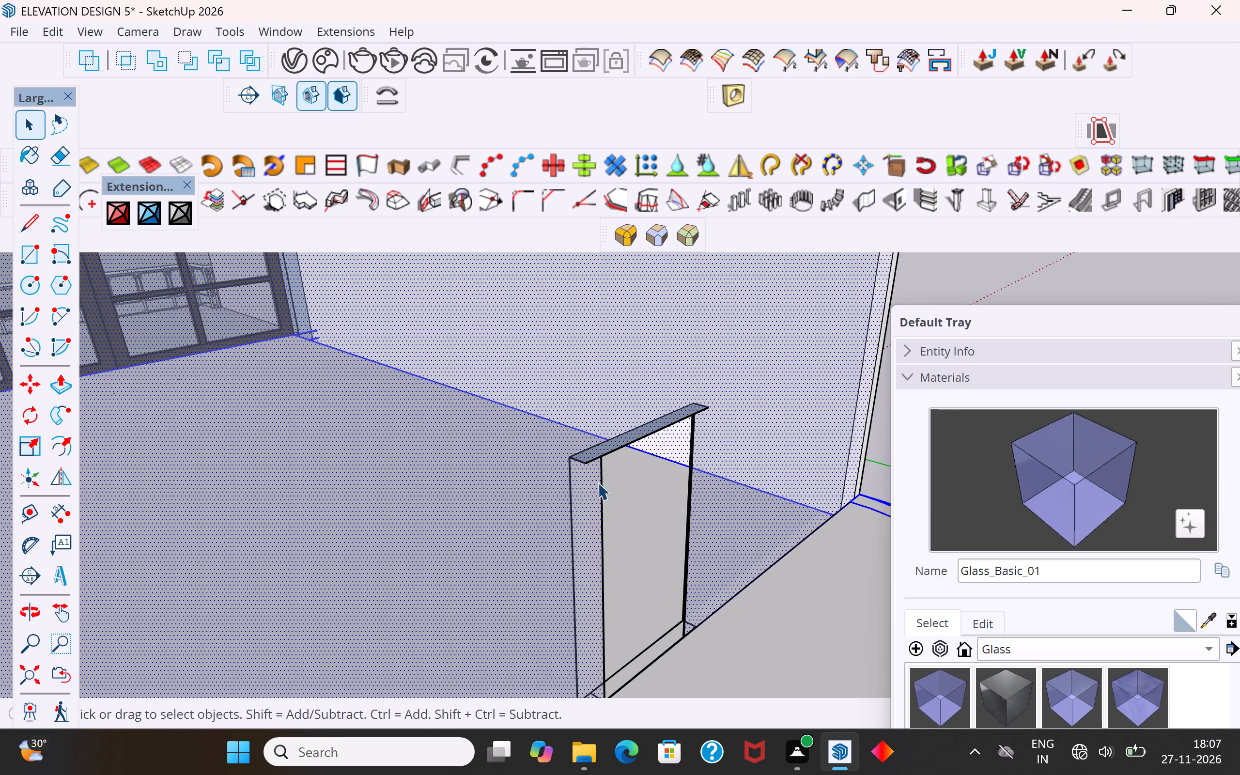
click(601, 480)
key(Delete)
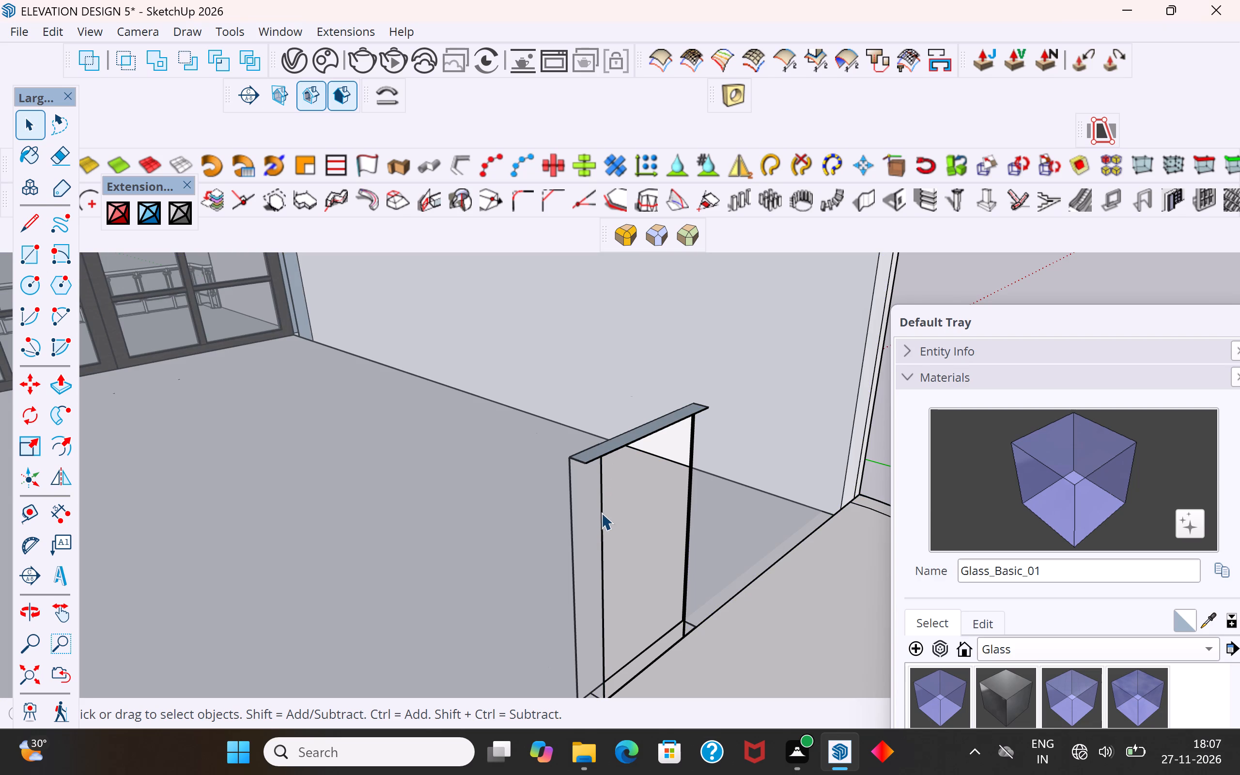
click(527, 531)
scroll(602, 502, up, 4)
click(606, 498)
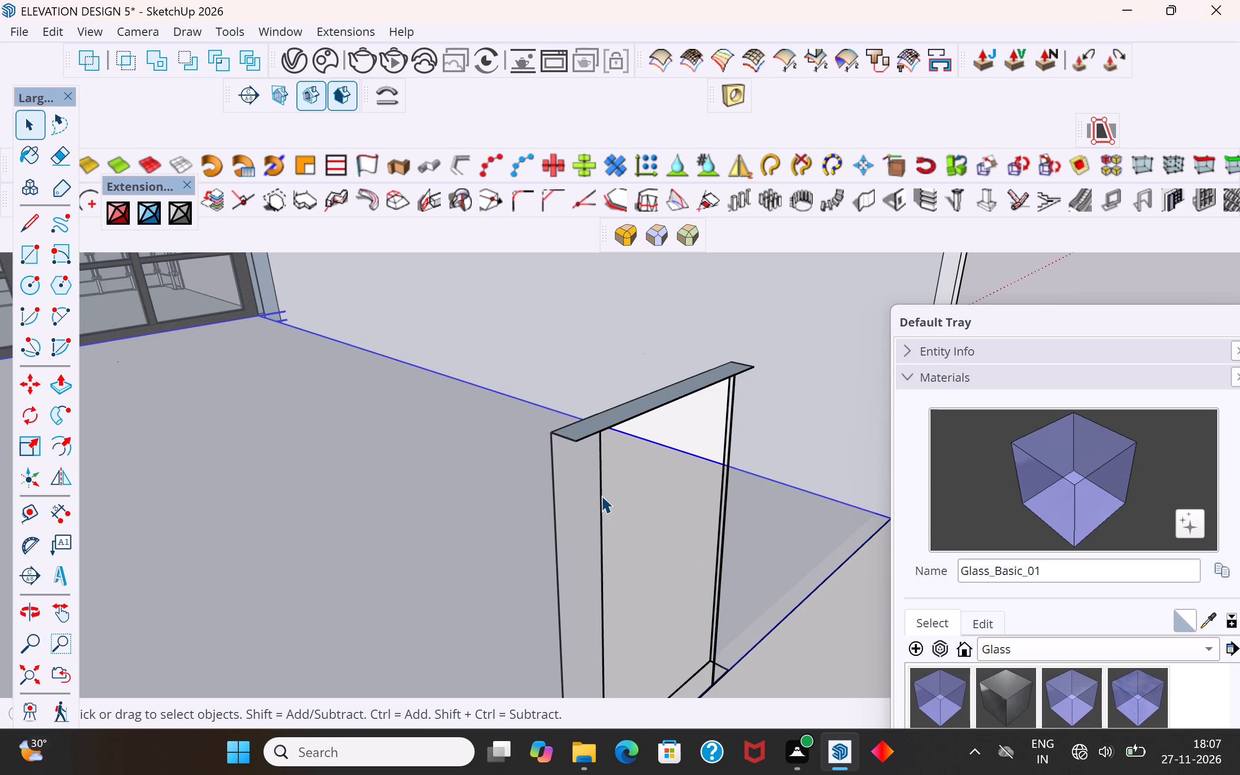
click(601, 496)
key(Delete)
scroll(541, 449, down, 8)
scroll(657, 299, down, 4)
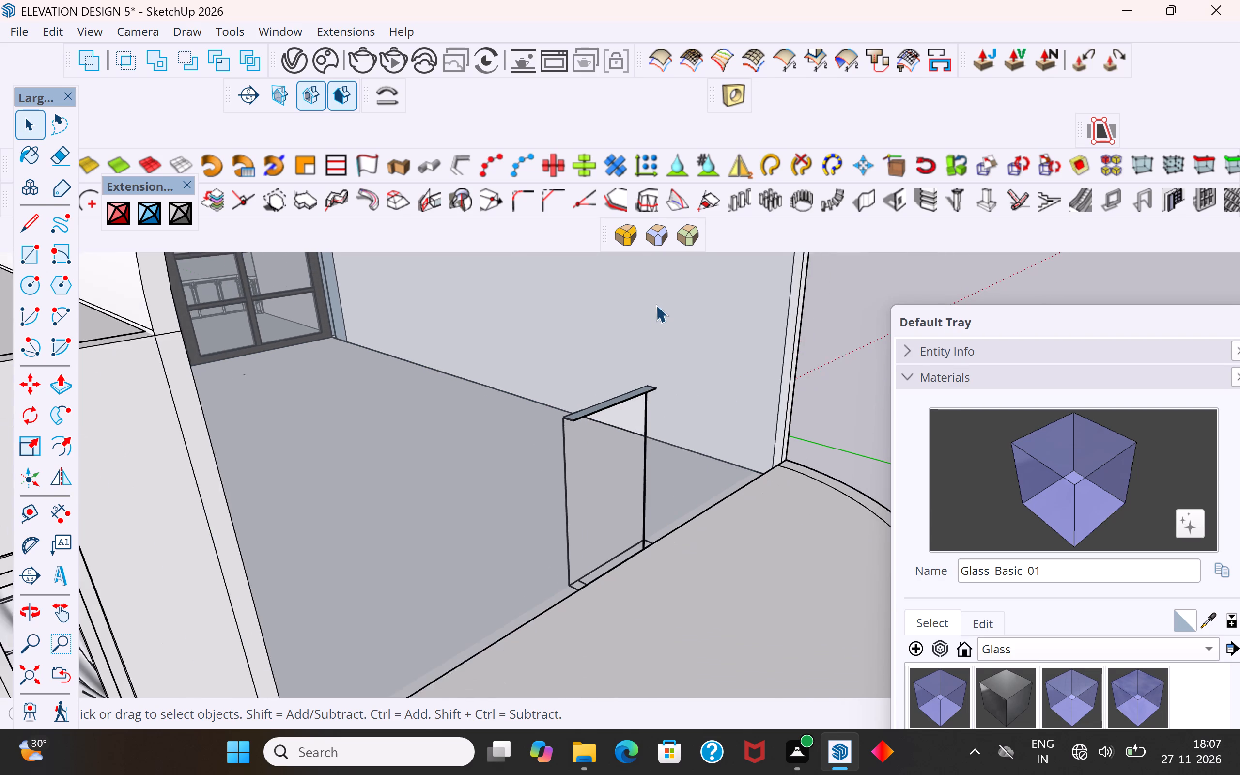
Delete the leftover inner vertical edges of the door opening's right-hand reveal, as seen from the balcony.
click(489, 465)
middle_drag(585, 502, 418, 590)
click(574, 485)
middle_drag(519, 489, 519, 510)
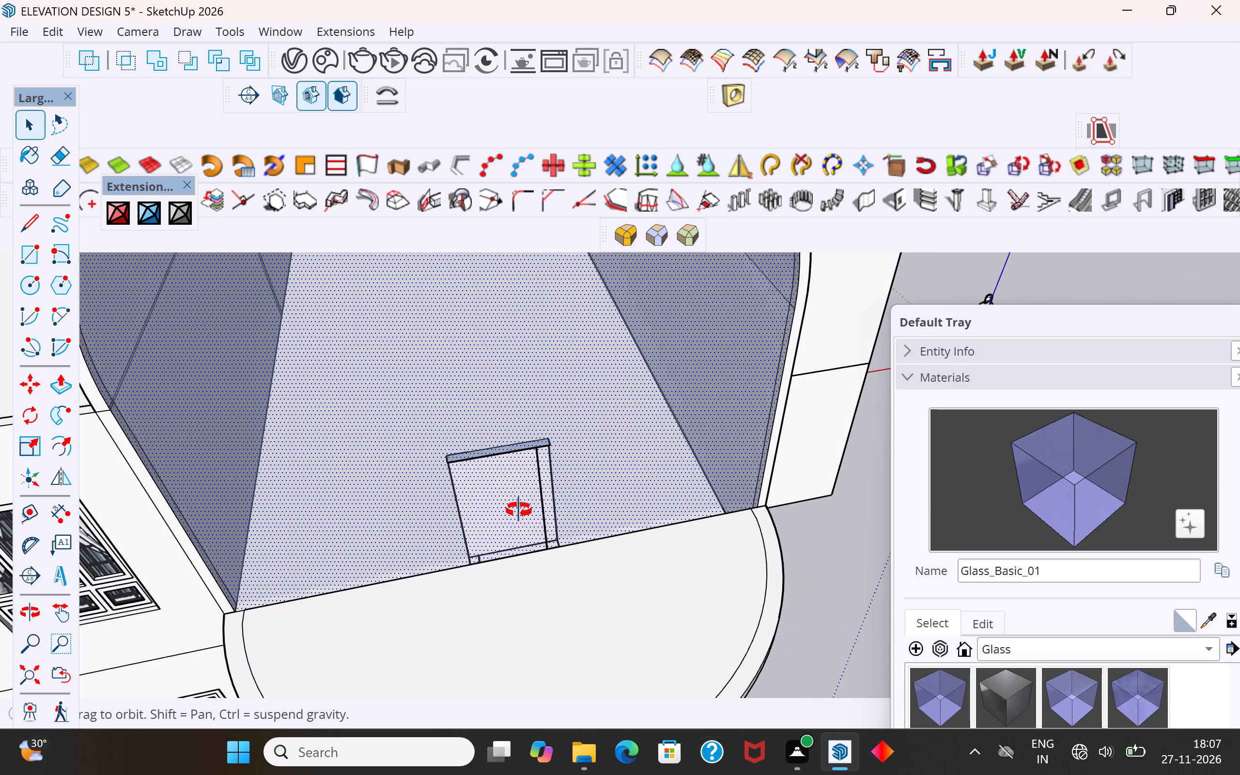
middle_drag(519, 510, 527, 582)
click(799, 536)
scroll(467, 547, up, 5)
click(515, 559)
middle_drag(529, 548, 575, 518)
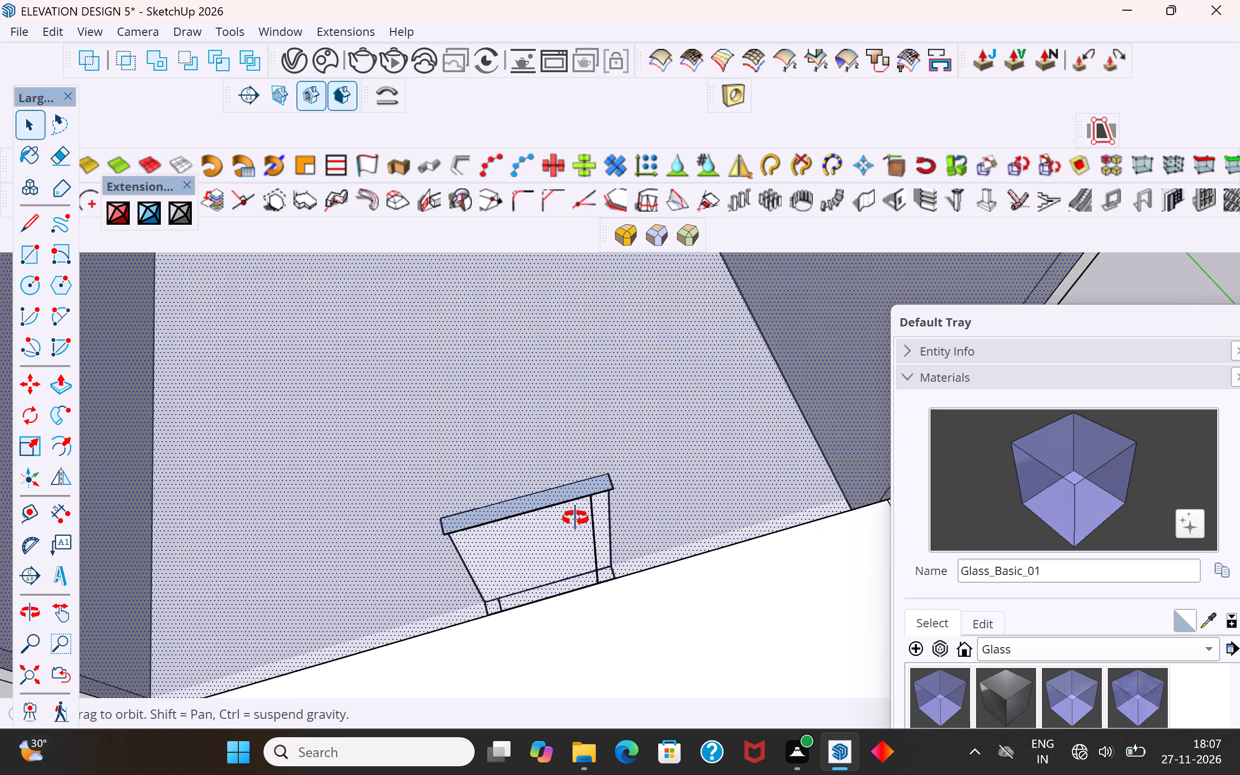
middle_drag(575, 518, 661, 414)
scroll(543, 677, up, 10)
middle_drag(538, 645, 424, 733)
middle_drag(647, 550, 315, 531)
click(641, 558)
double_click(645, 558)
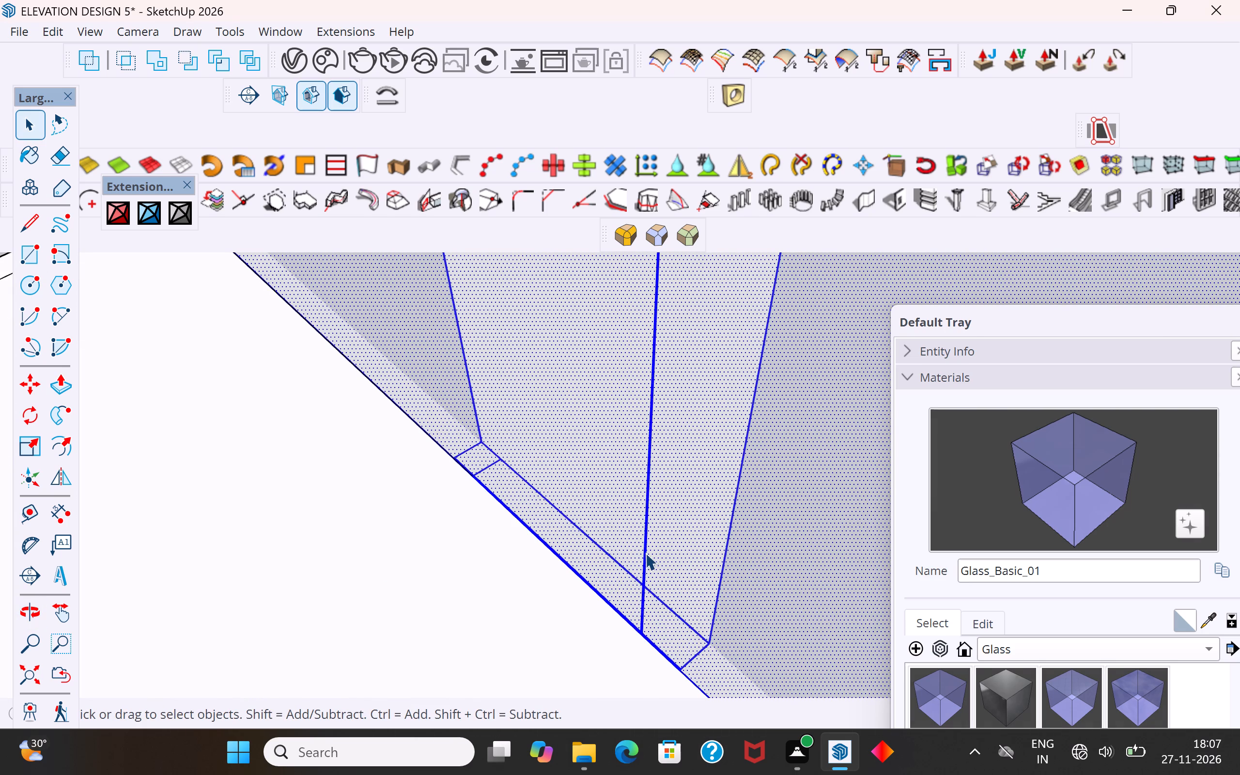
click(645, 549)
click(645, 549)
key(Delete)
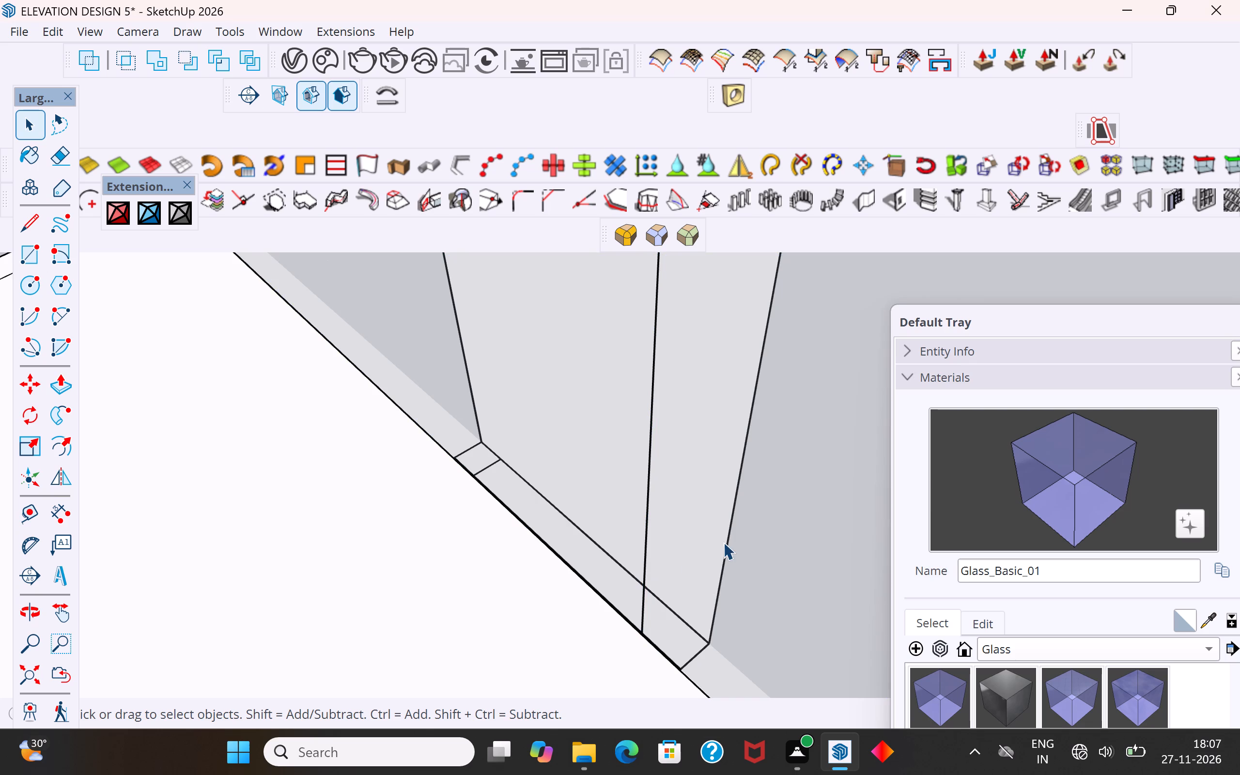
click(650, 516)
key(Delete)
click(733, 518)
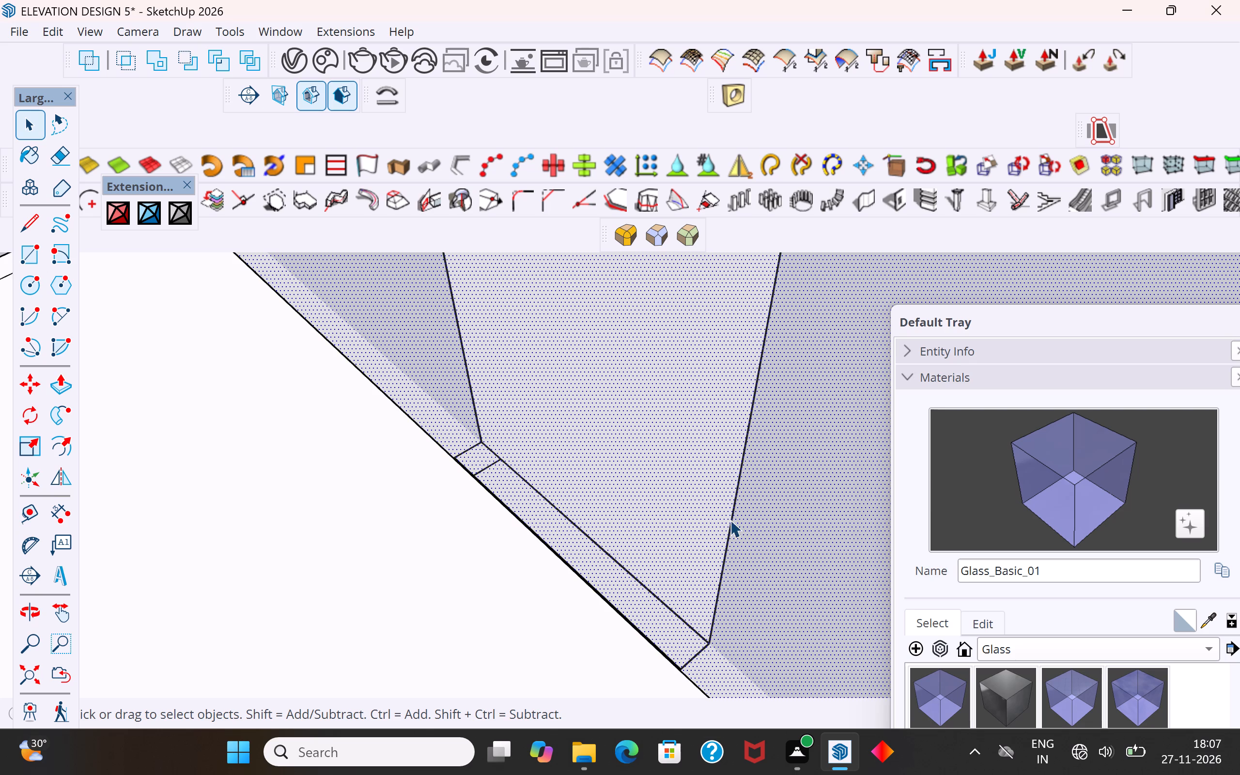
Delete the top reveal face of the door opening on the arched wall and the long edge beneath it.
scroll(543, 524, down, 5)
middle_drag(536, 526, 667, 499)
scroll(511, 556, down, 12)
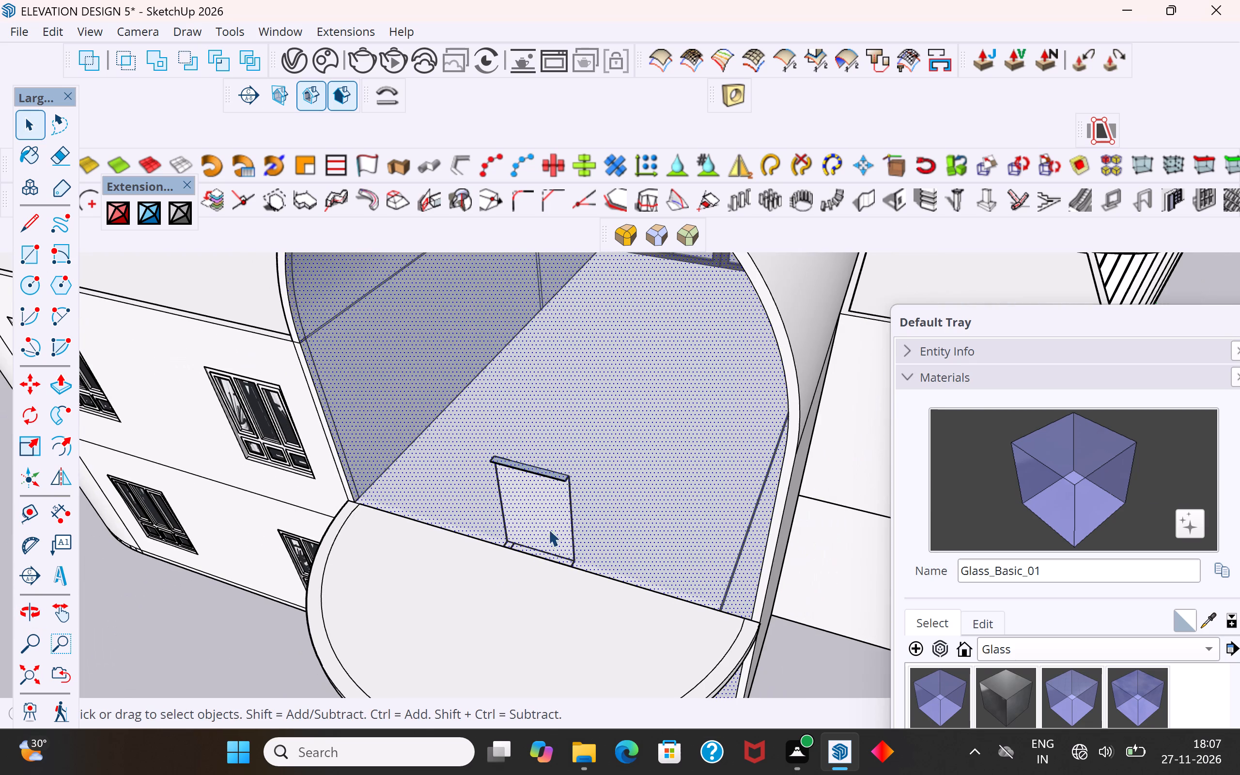
middle_drag(577, 484, 691, 422)
scroll(536, 538, down, 4)
middle_drag(672, 502, 771, 482)
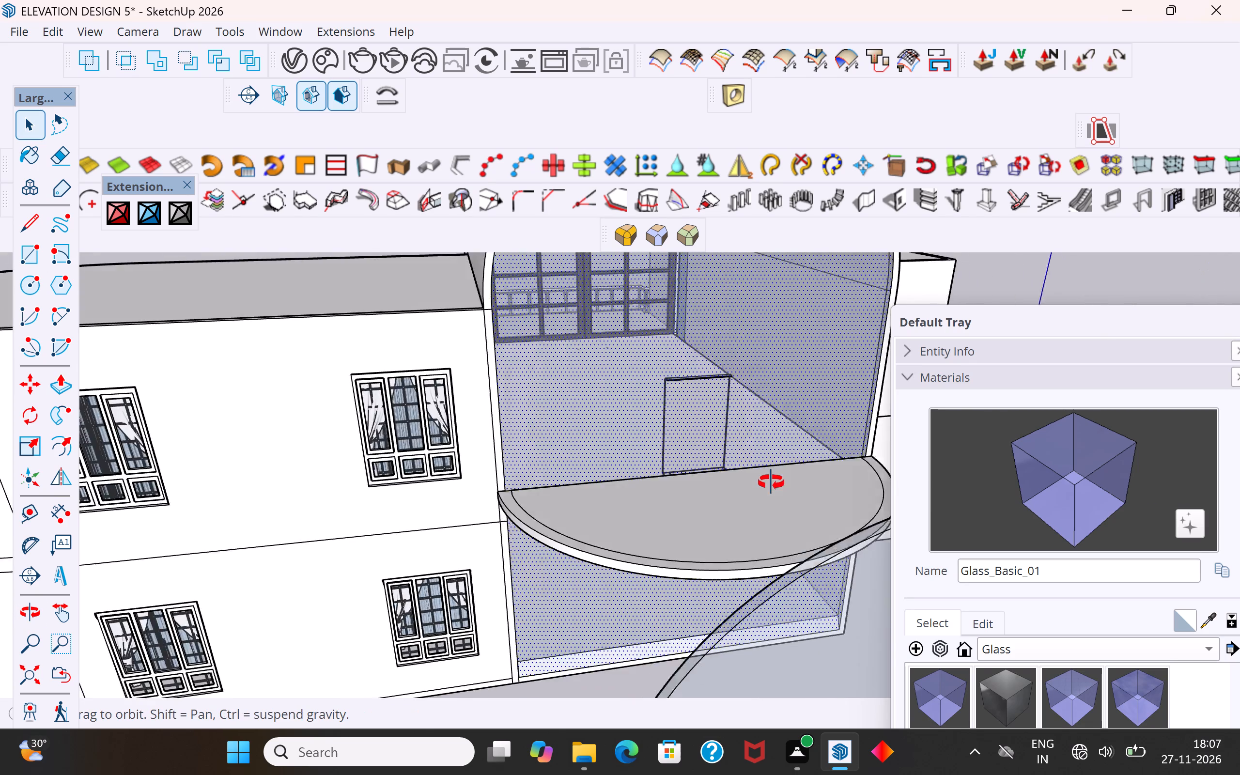
middle_drag(771, 482, 704, 542)
scroll(532, 377, down, 9)
middle_drag(530, 509, 666, 545)
scroll(665, 545, down, 1)
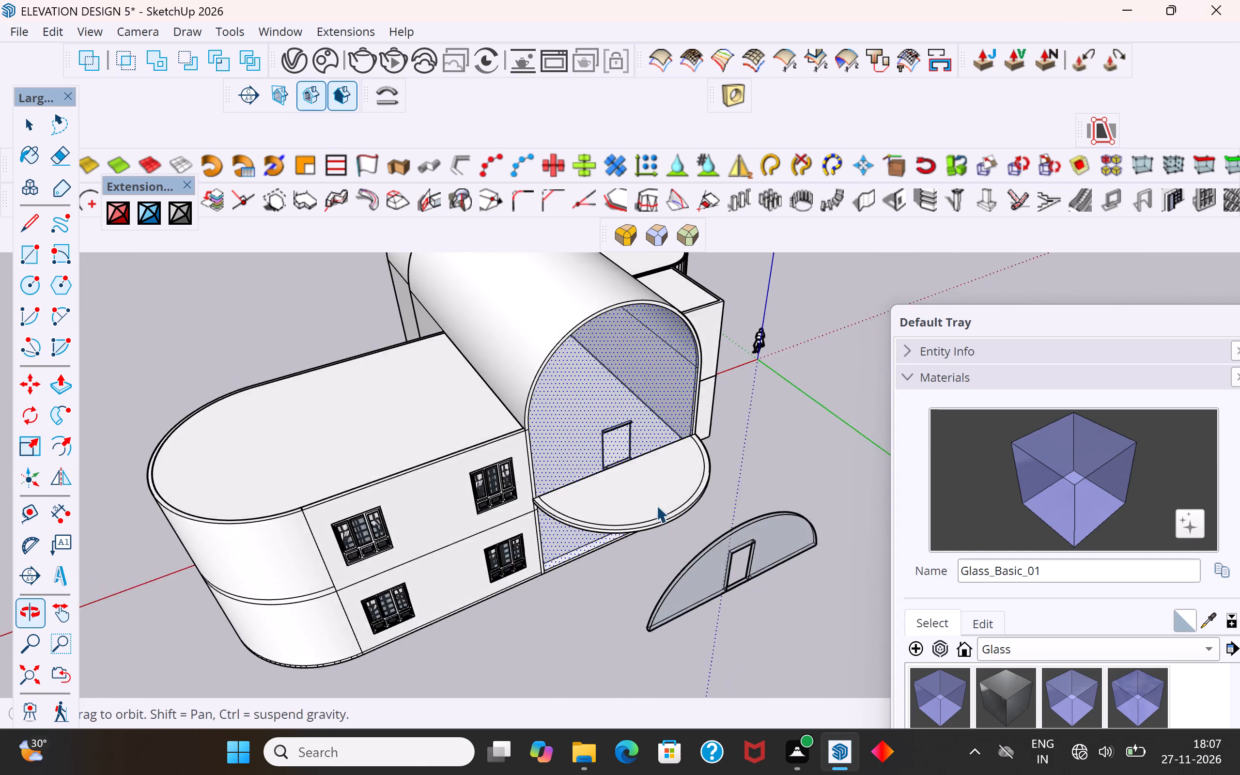
scroll(620, 438, up, 8)
middle_drag(621, 469, 543, 454)
scroll(569, 437, up, 5)
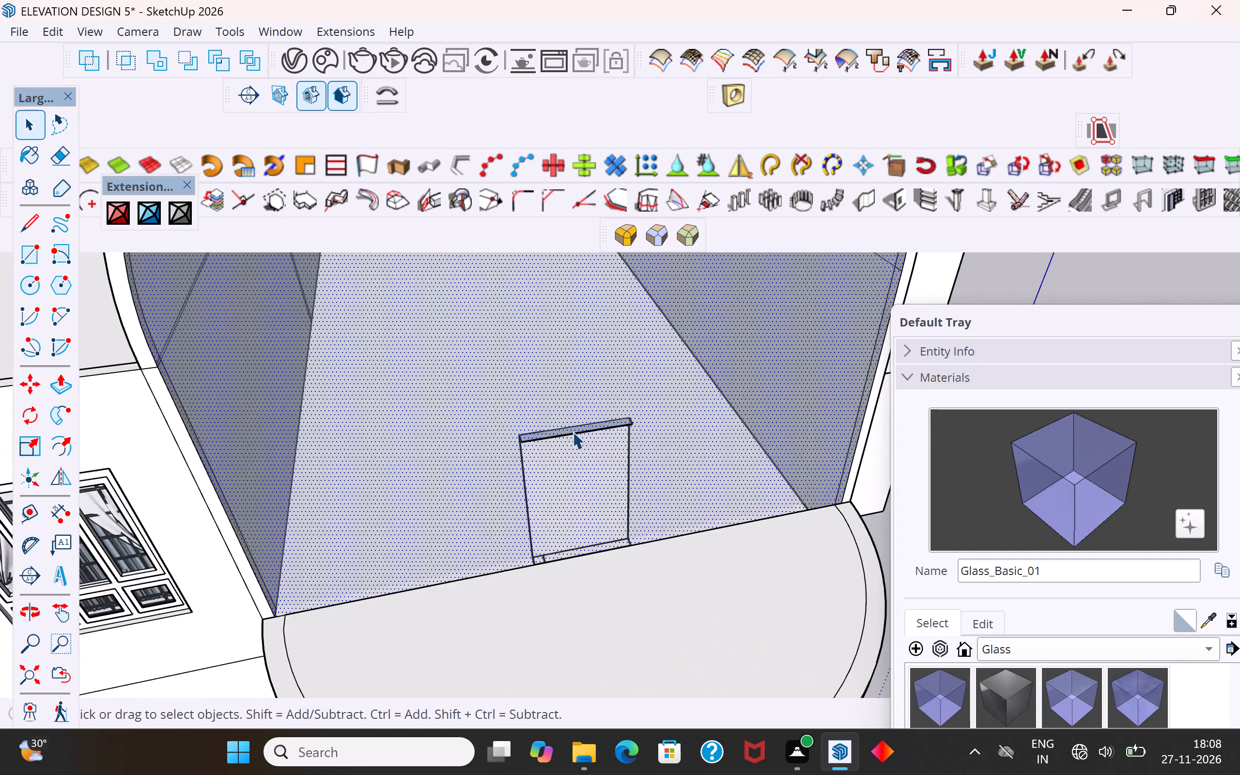
scroll(573, 432, up, 4)
click(577, 434)
key(Delete)
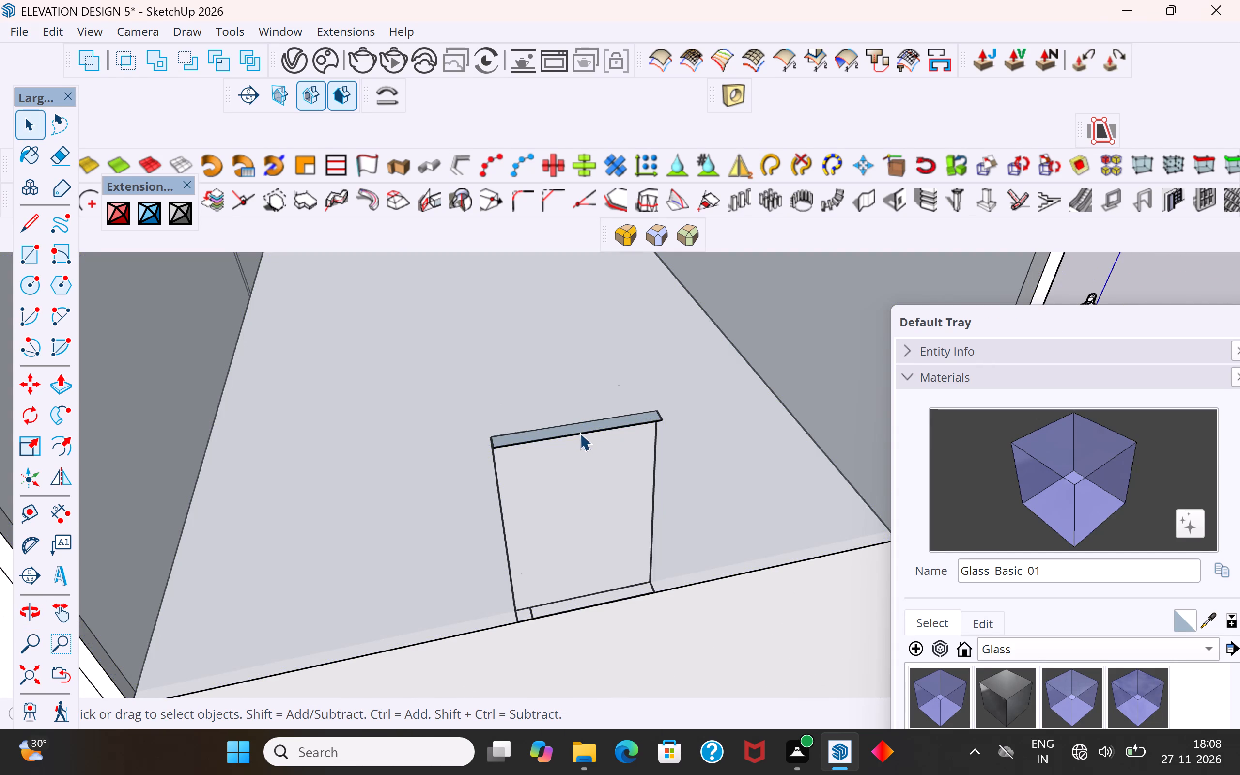
click(580, 432)
key(Delete)
click(580, 432)
key(Delete)
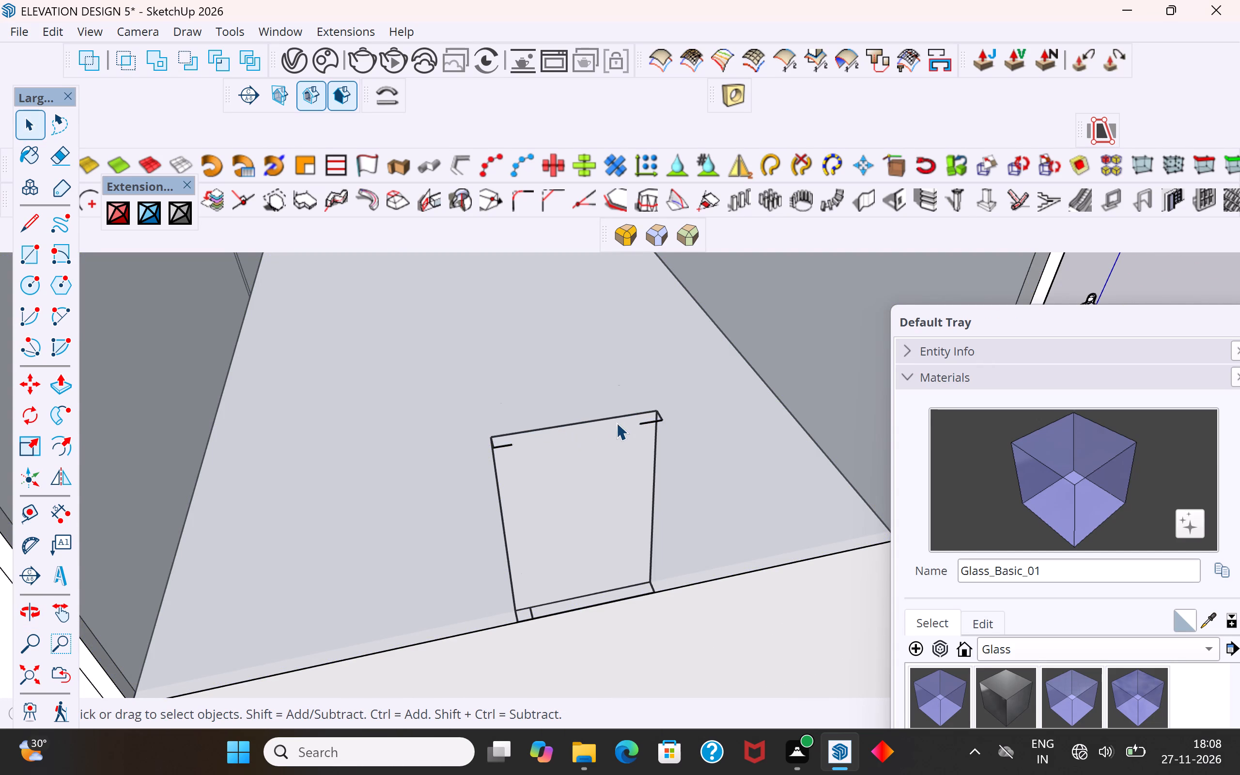
Delete the short leftover edge at the door opening's upper right-hand corner, as seen from the balcony.
click(622, 415)
triple_click(622, 415)
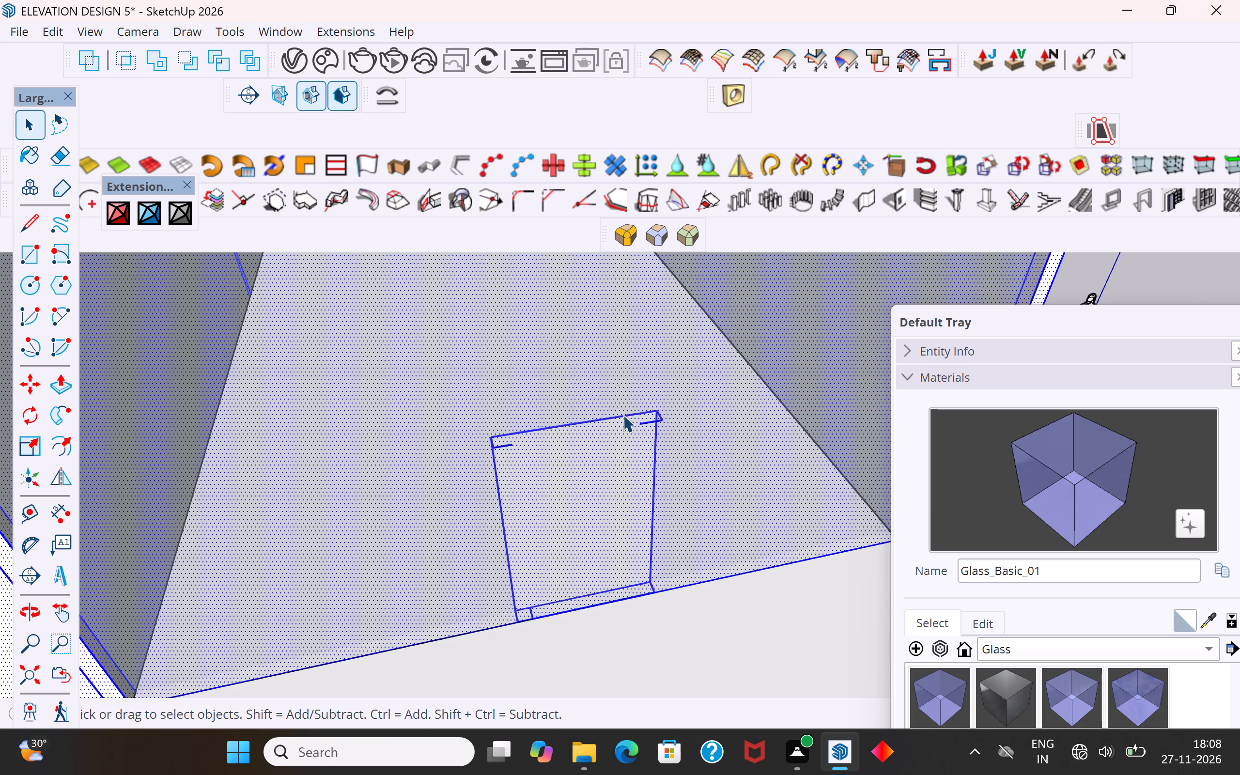
click(644, 417)
click(656, 419)
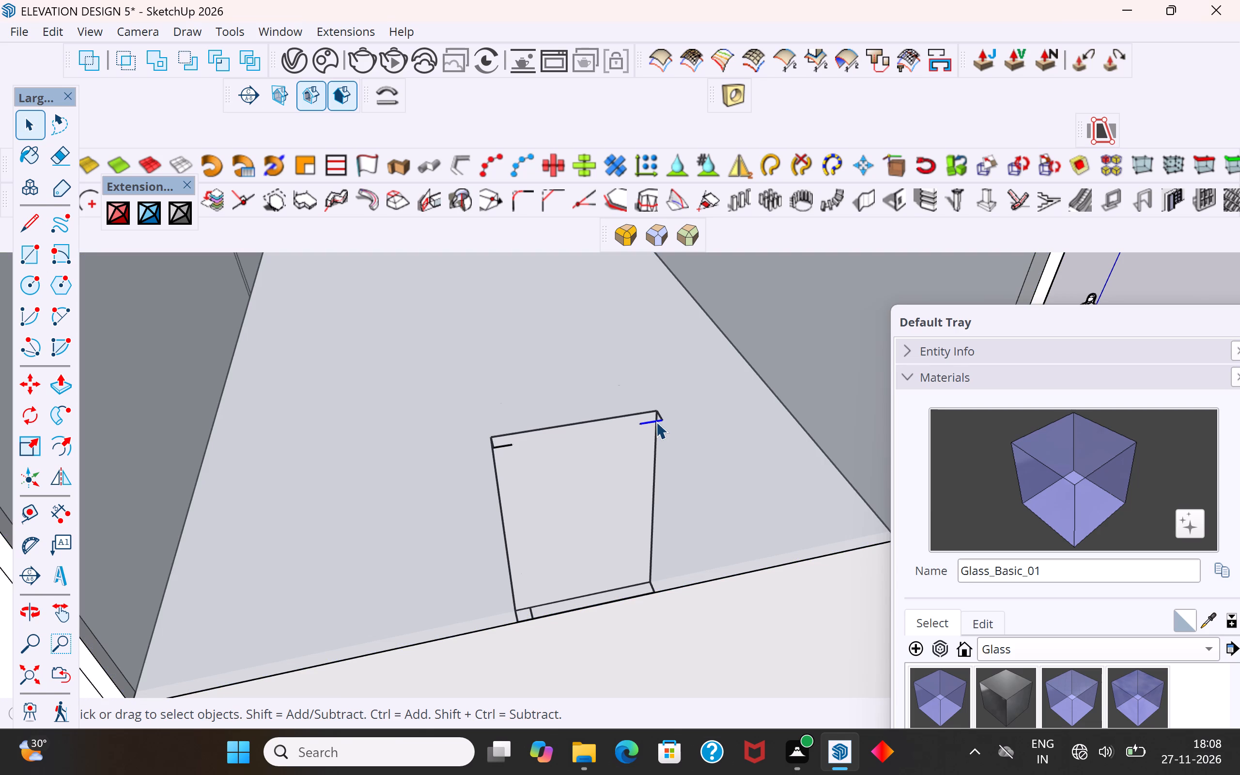
key(Delete)
click(660, 414)
click(659, 418)
Delete the main length of the door opening's top edge on the arched glass wall.
scroll(630, 454, up, 1)
middle_drag(629, 456, 657, 468)
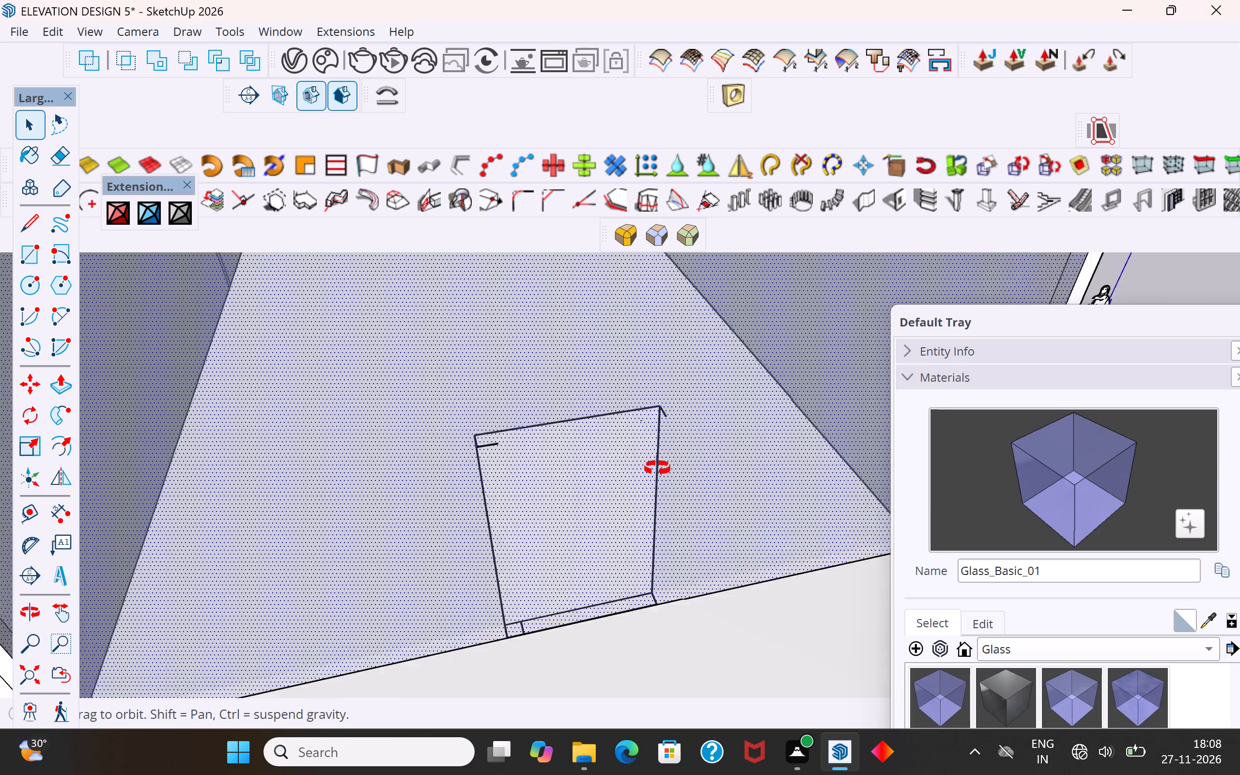
middle_drag(657, 468, 923, 379)
click(771, 364)
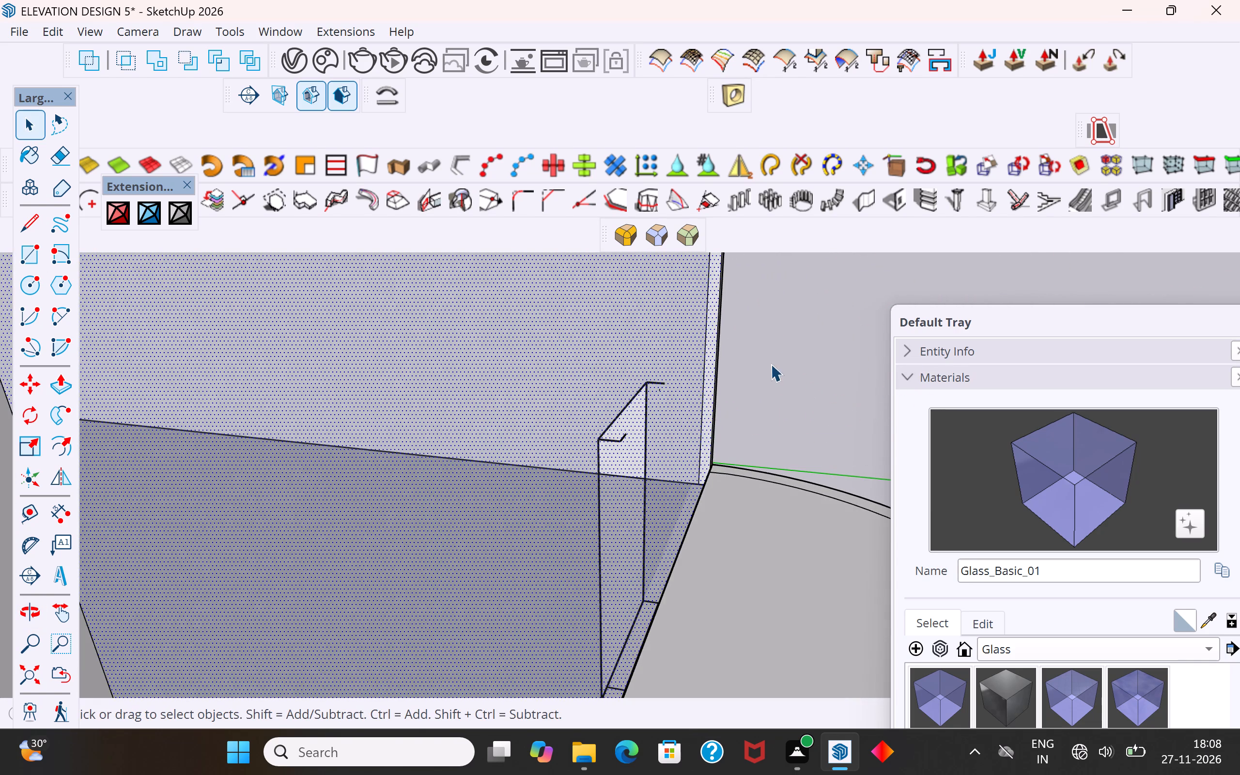
scroll(613, 510, up, 7)
triple_click(591, 501)
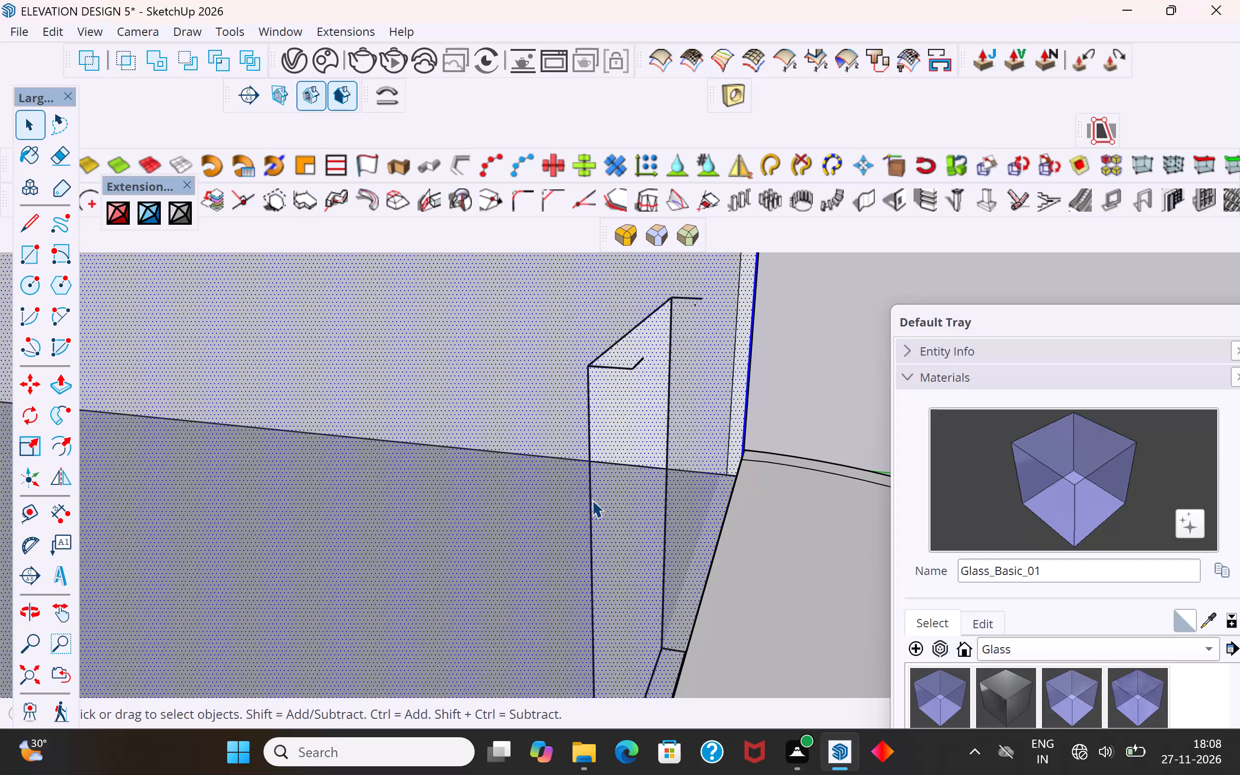
click(595, 480)
double_click(594, 477)
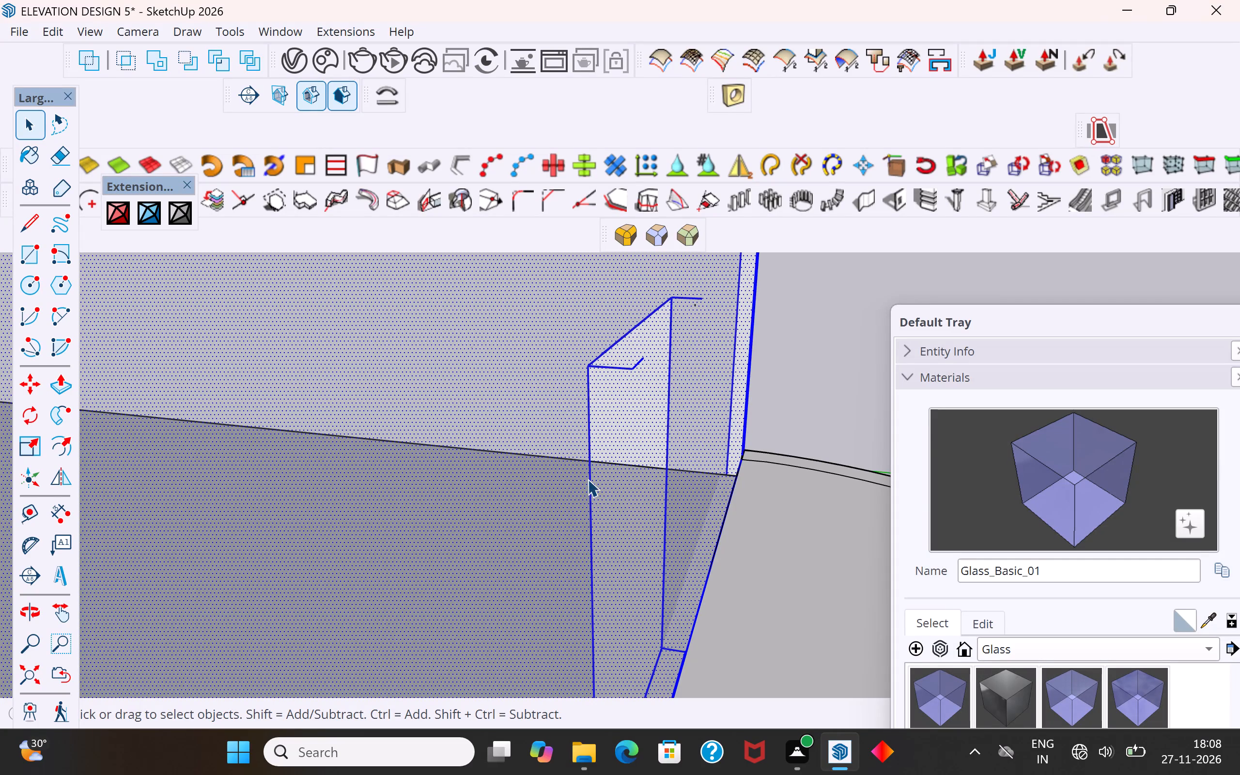
click(589, 477)
click(590, 480)
middle_drag(614, 498, 449, 573)
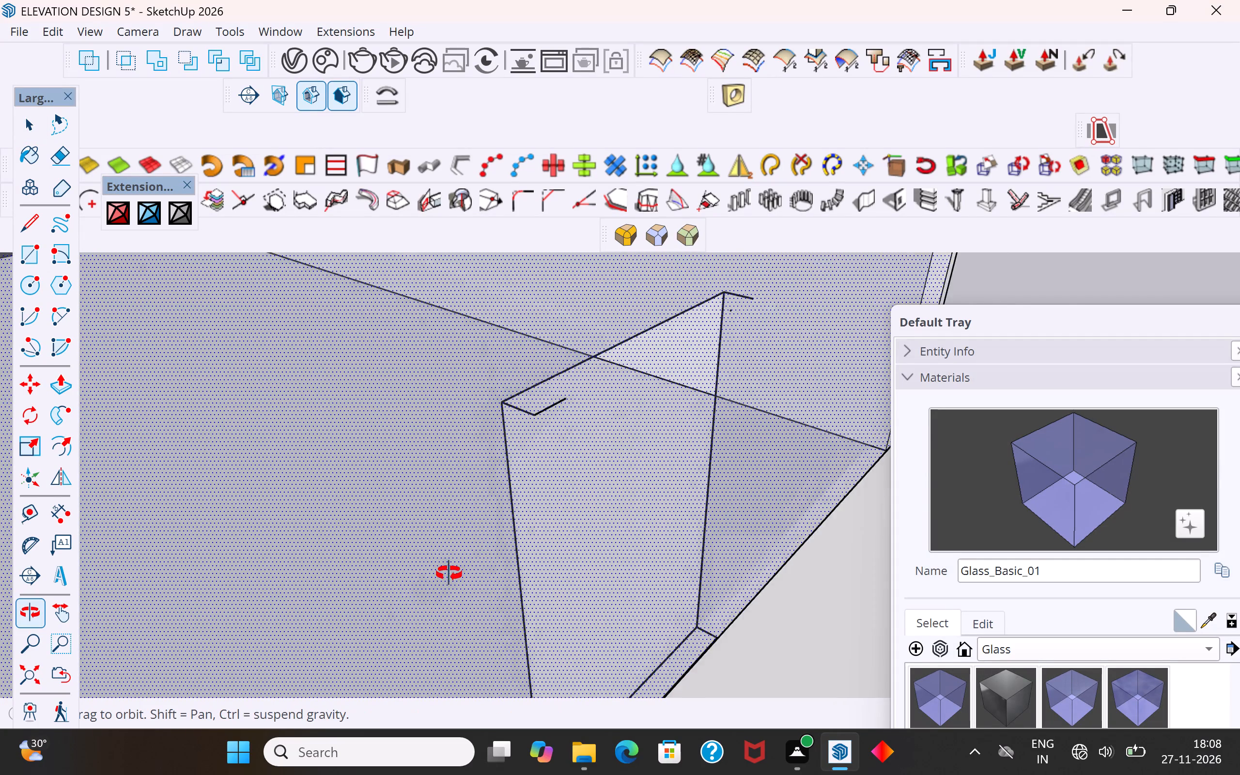
middle_drag(449, 573, 510, 696)
middle_drag(463, 528, 784, 482)
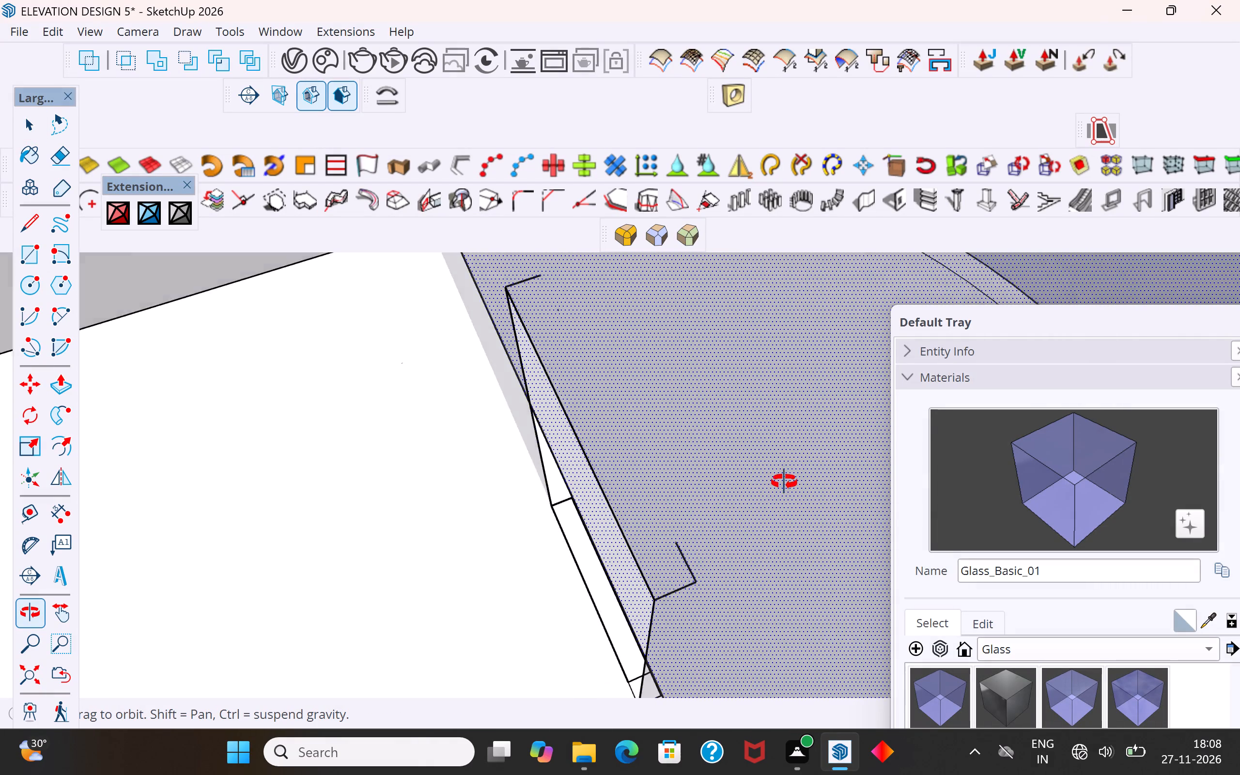
middle_drag(784, 482, 785, 474)
click(645, 543)
key(Delete)
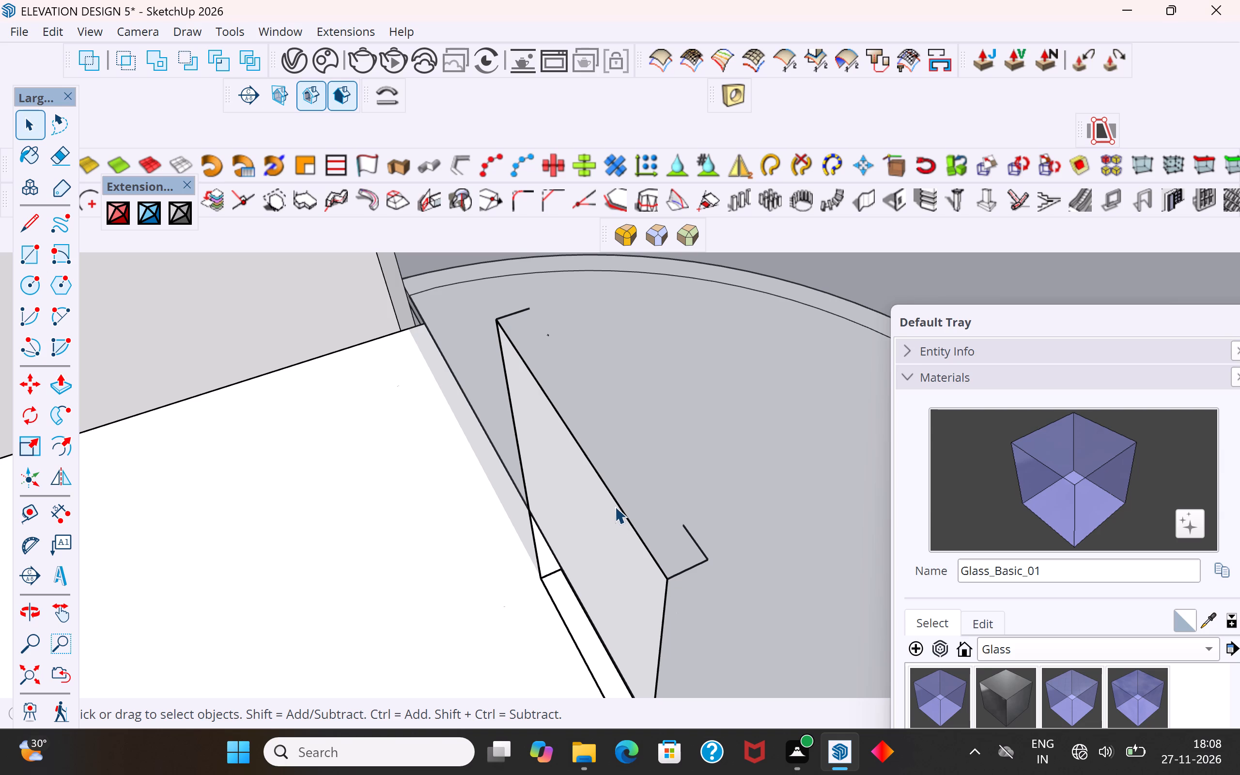
click(618, 503)
key(Delete)
click(618, 503)
key(Delete)
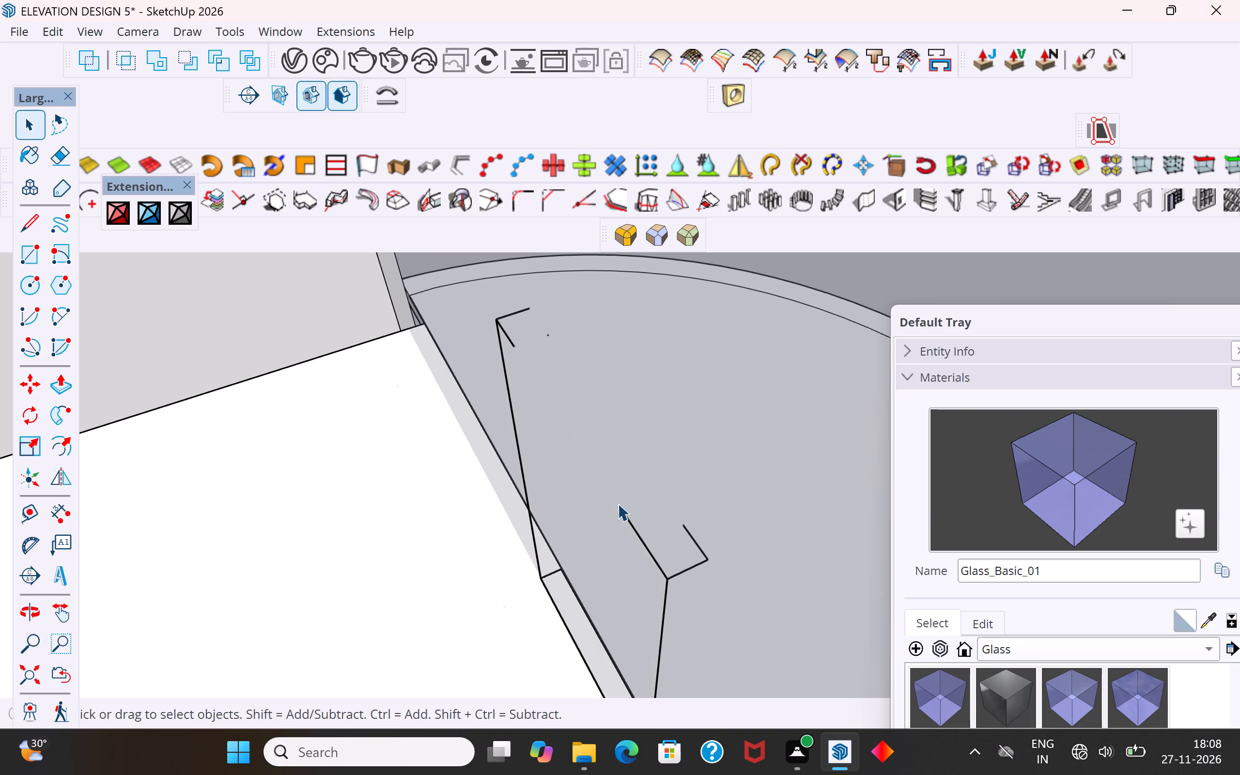
Delete the door opening's far vertical edge and the top-edge stub left at its upper end.
click(517, 437)
key(Delete)
click(510, 338)
key(Delete)
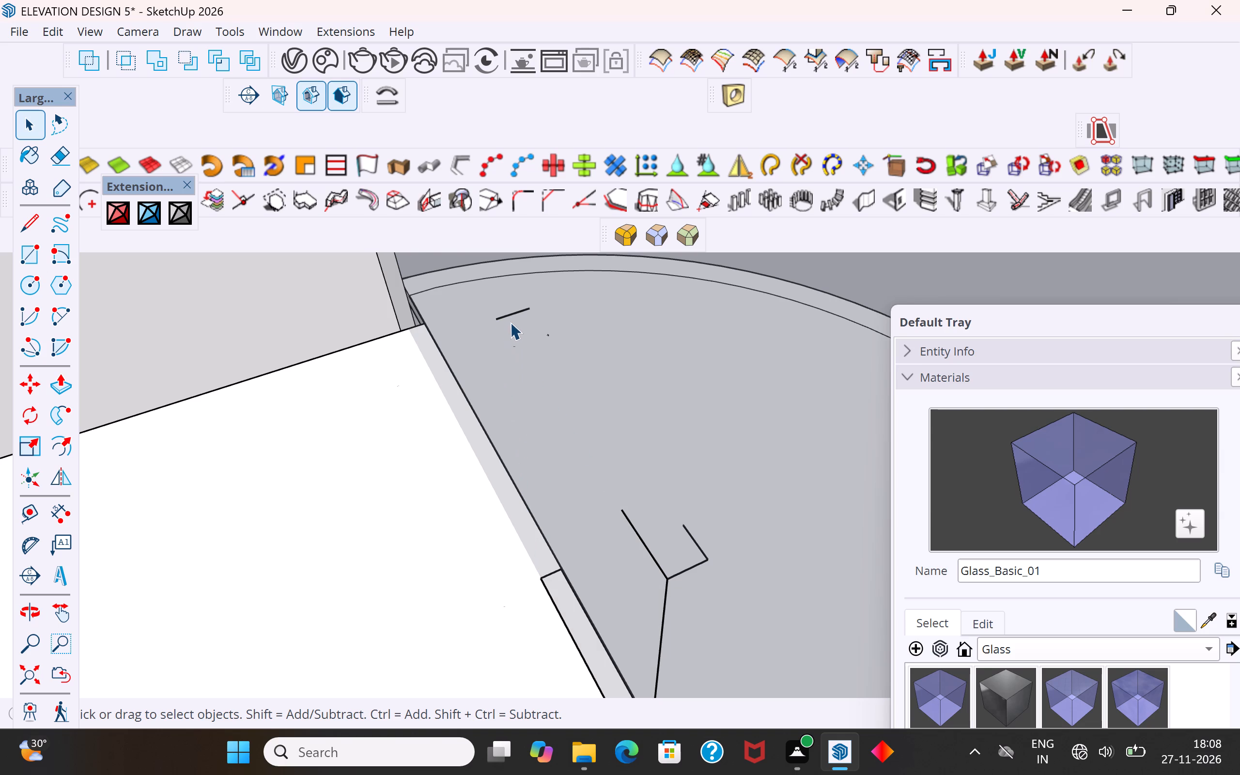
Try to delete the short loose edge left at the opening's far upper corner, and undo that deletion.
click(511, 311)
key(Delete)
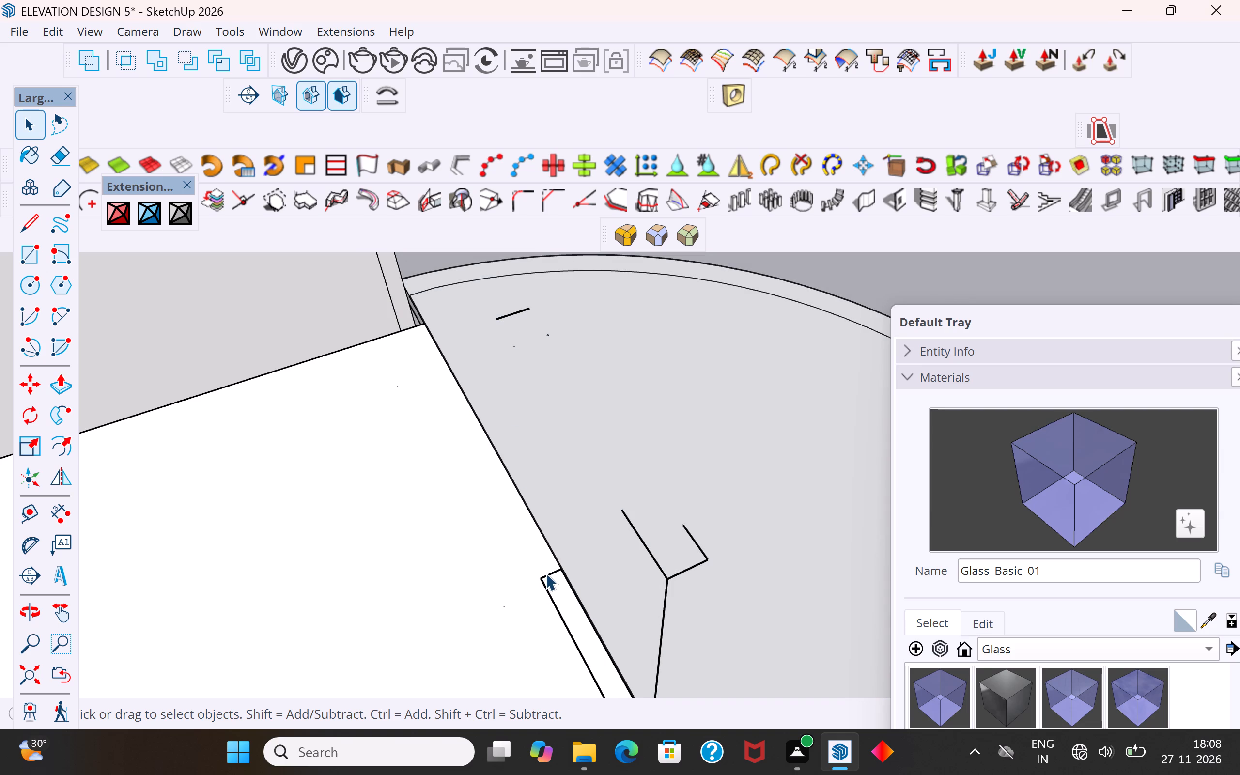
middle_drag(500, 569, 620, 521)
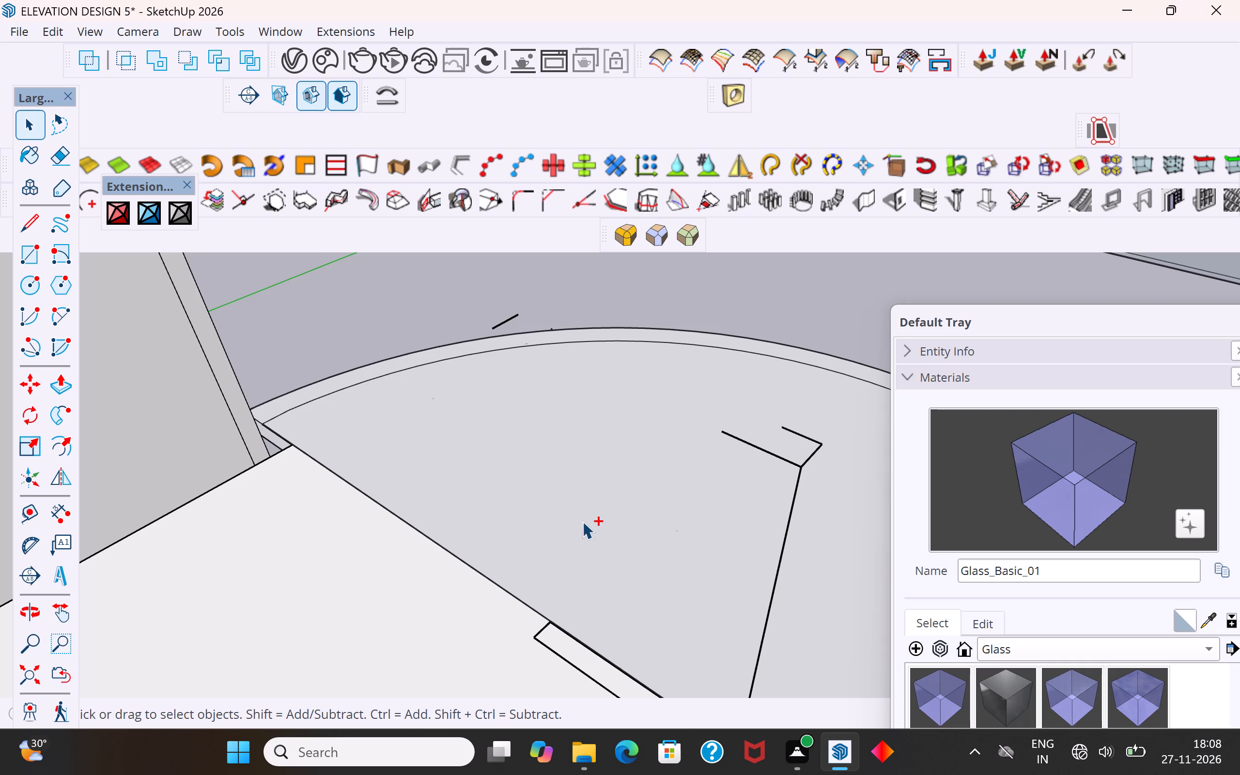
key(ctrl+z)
Hide the glass face of the arched wall in front of the leftover door edges.
right_click(580, 413)
click(644, 62)
Examine the leftover door opening edges on the arched wall from several sides, starting from the full model extents.
middle_drag(600, 438, 530, 306)
scroll(548, 334, down, 6)
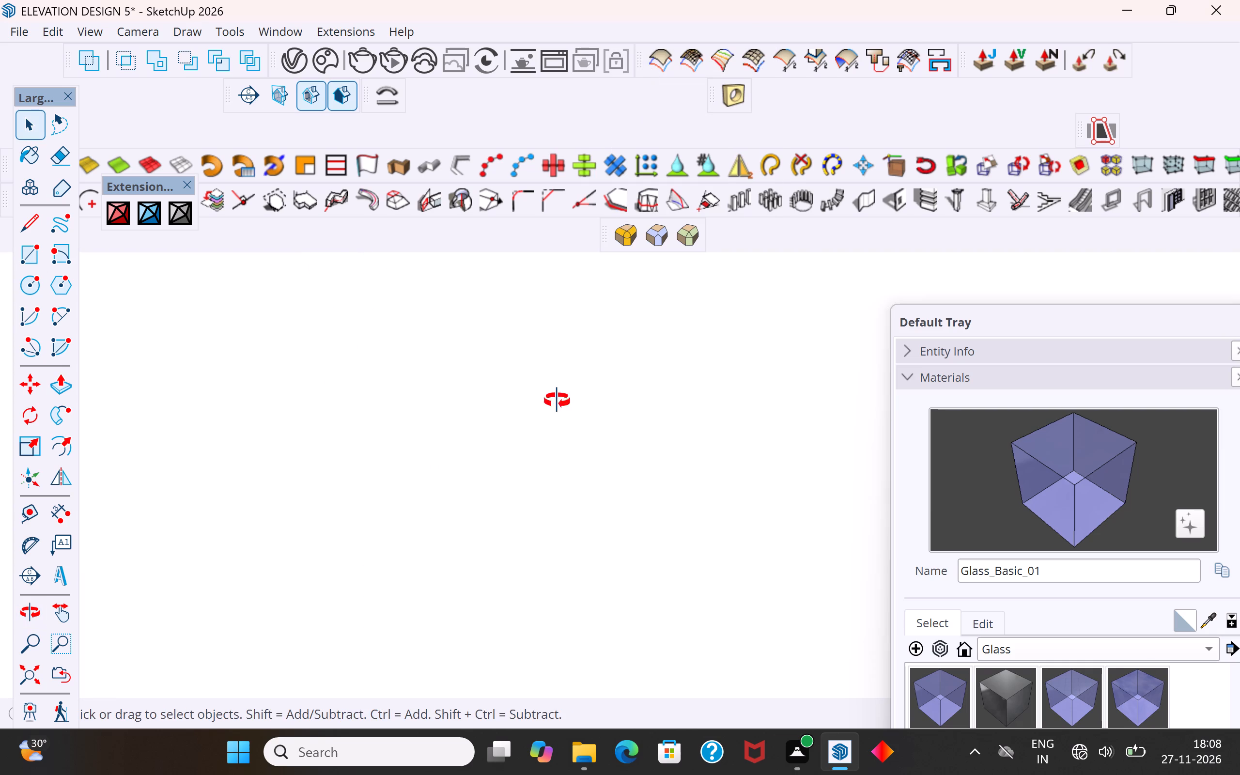
middle_drag(556, 403, 573, 379)
click(26, 673)
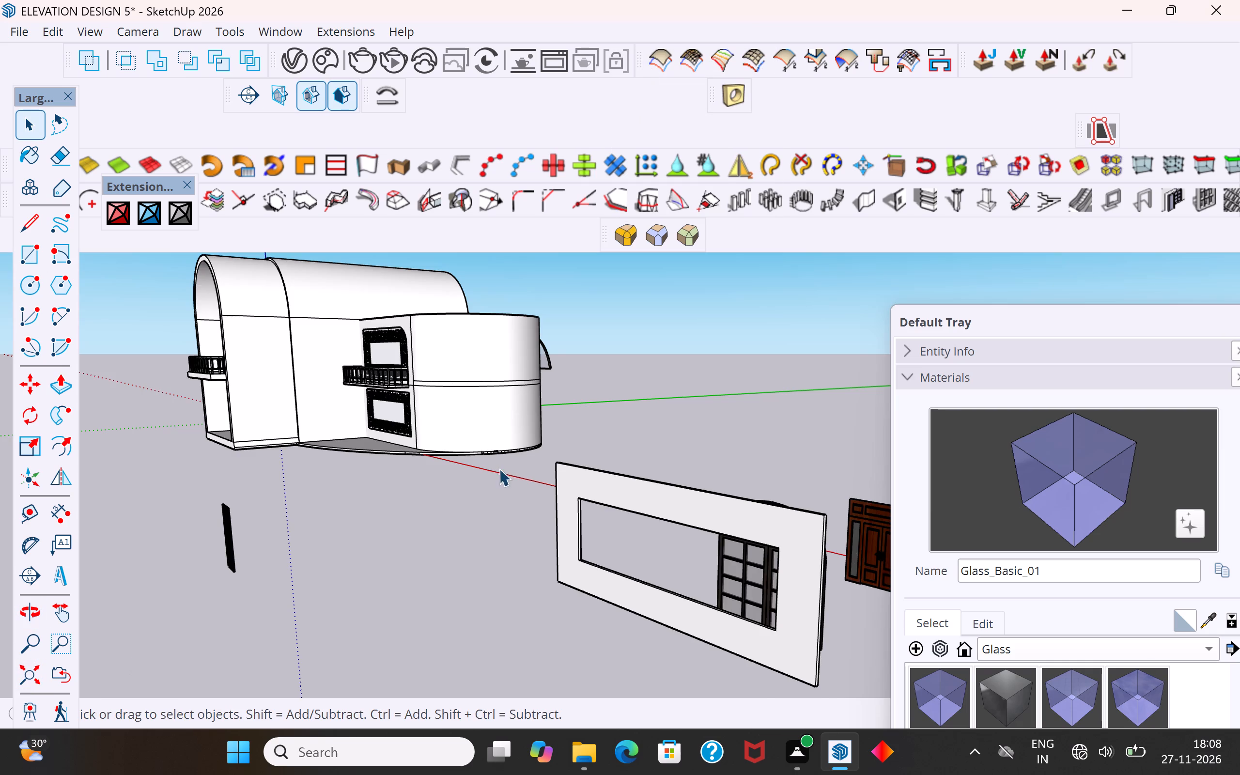
scroll(421, 327, up, 6)
middle_drag(573, 413, 361, 472)
scroll(598, 343, up, 10)
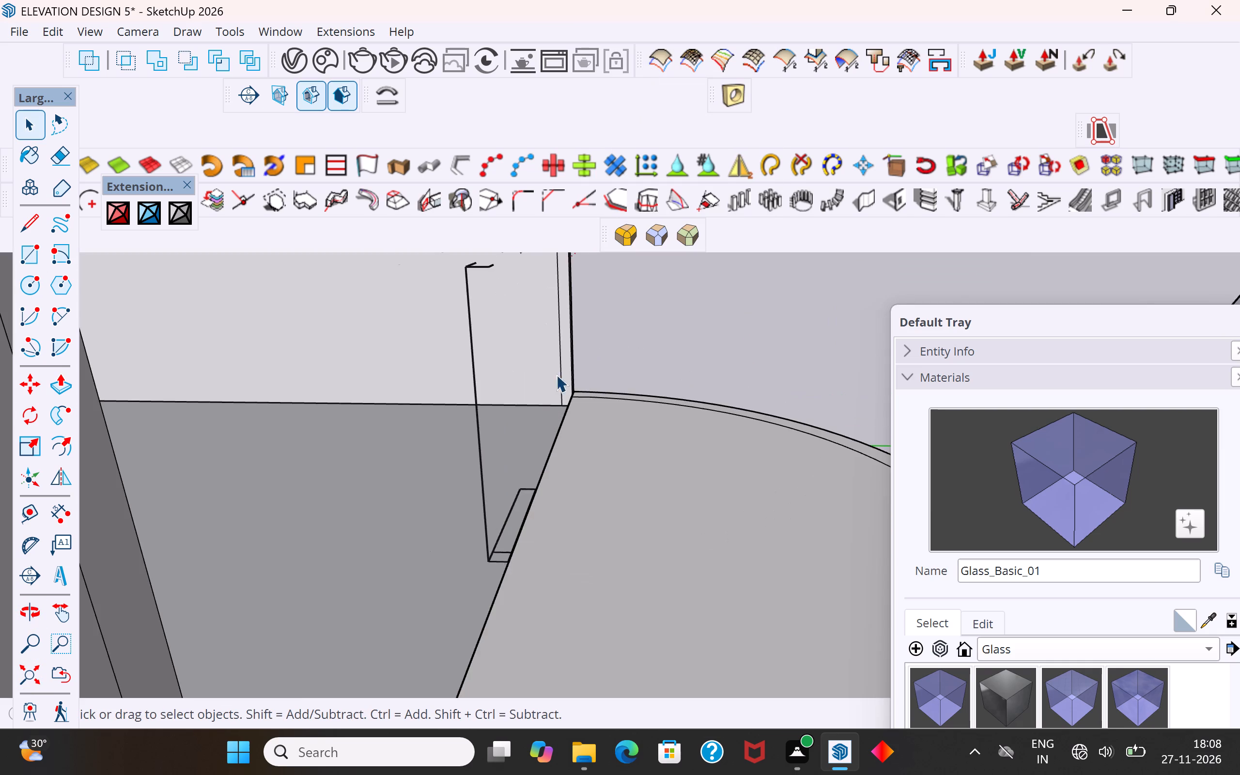
middle_drag(519, 403, 527, 420)
scroll(558, 368, up, 5)
middle_drag(576, 388, 649, 392)
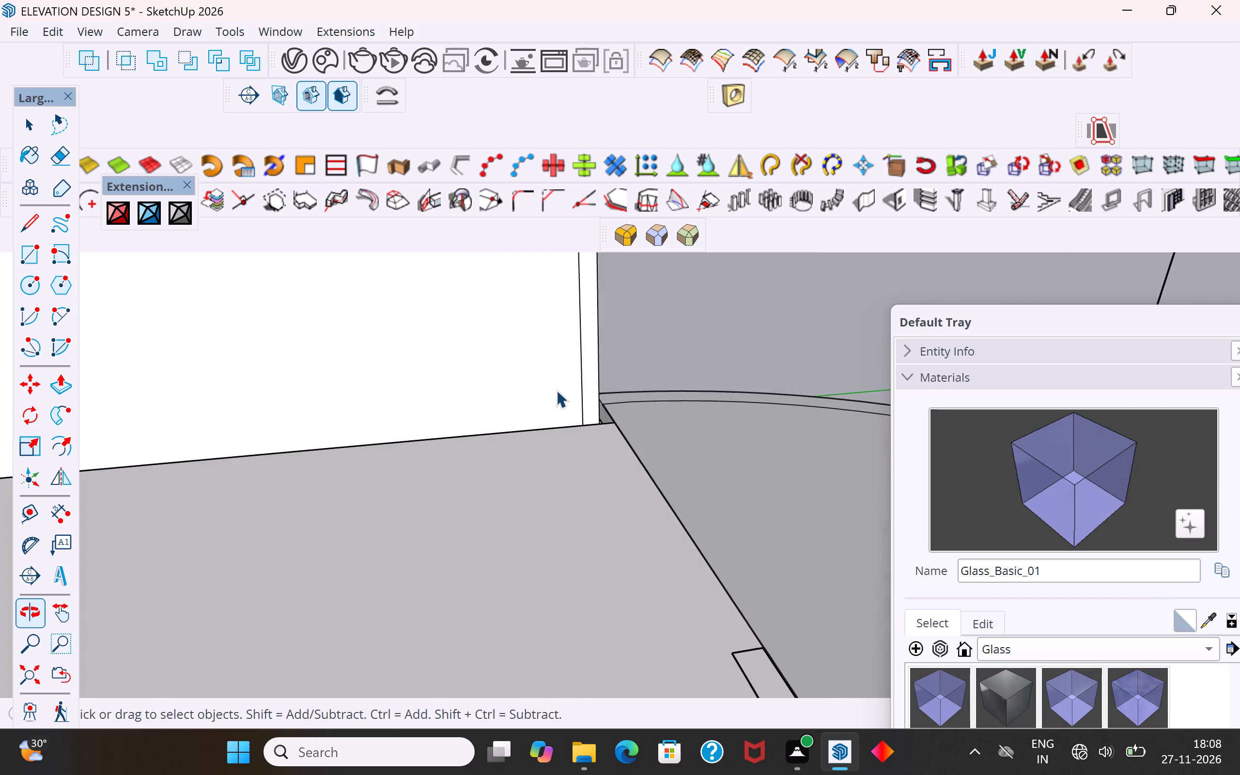
scroll(537, 386, down, 6)
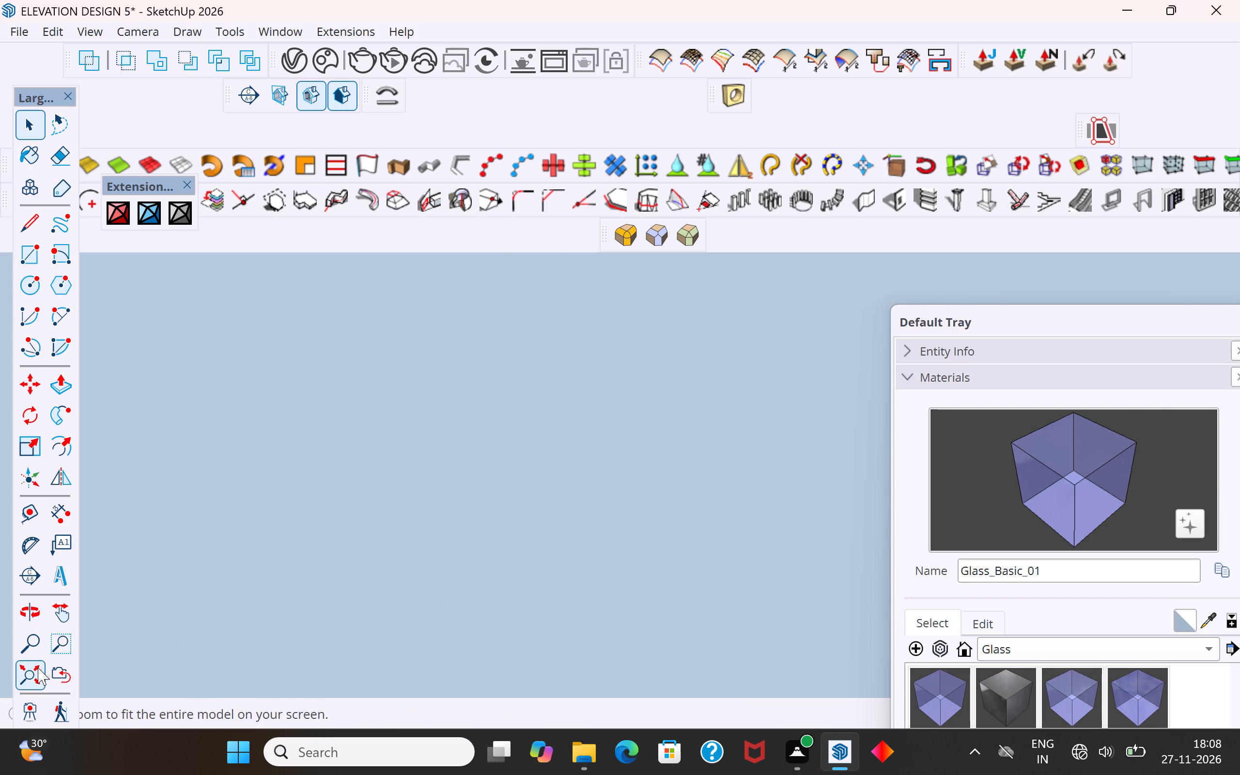
click(37, 668)
scroll(666, 440, up, 8)
middle_drag(733, 331, 585, 313)
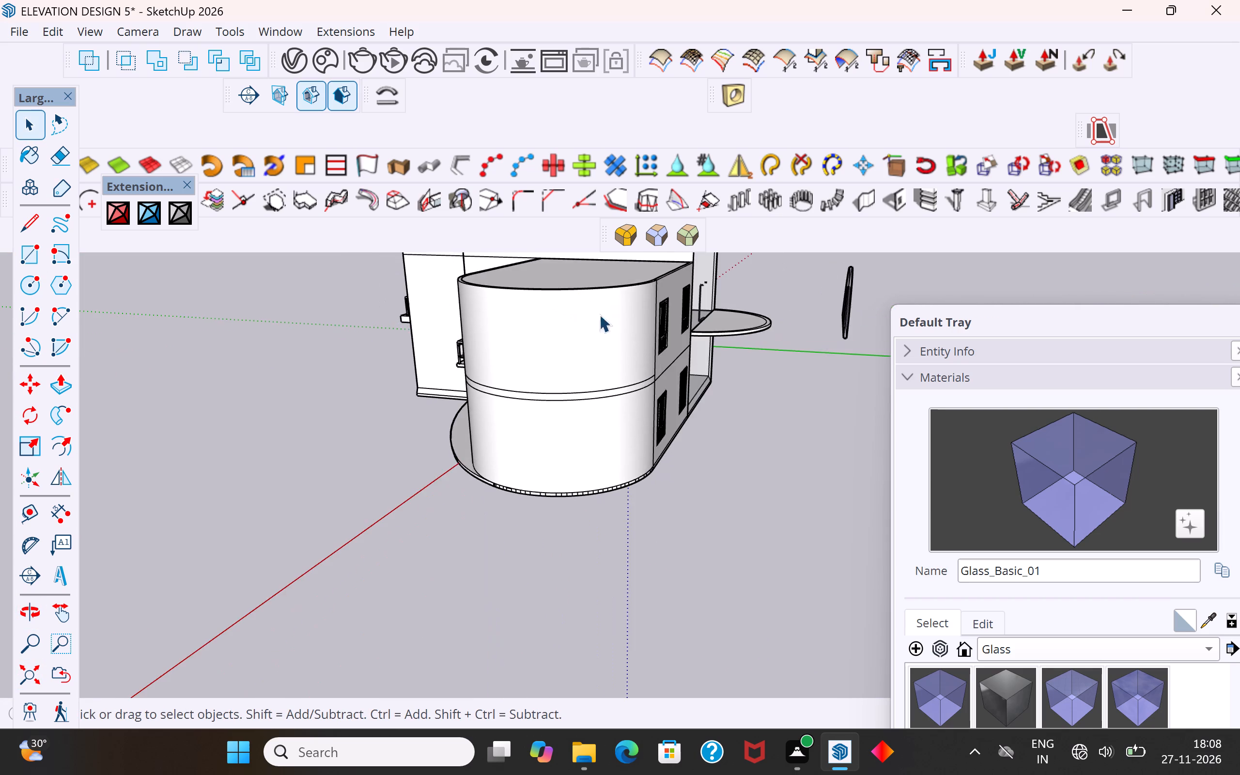
scroll(675, 283, up, 9)
scroll(715, 301, up, 1)
middle_drag(713, 306, 713, 310)
scroll(669, 336, up, 3)
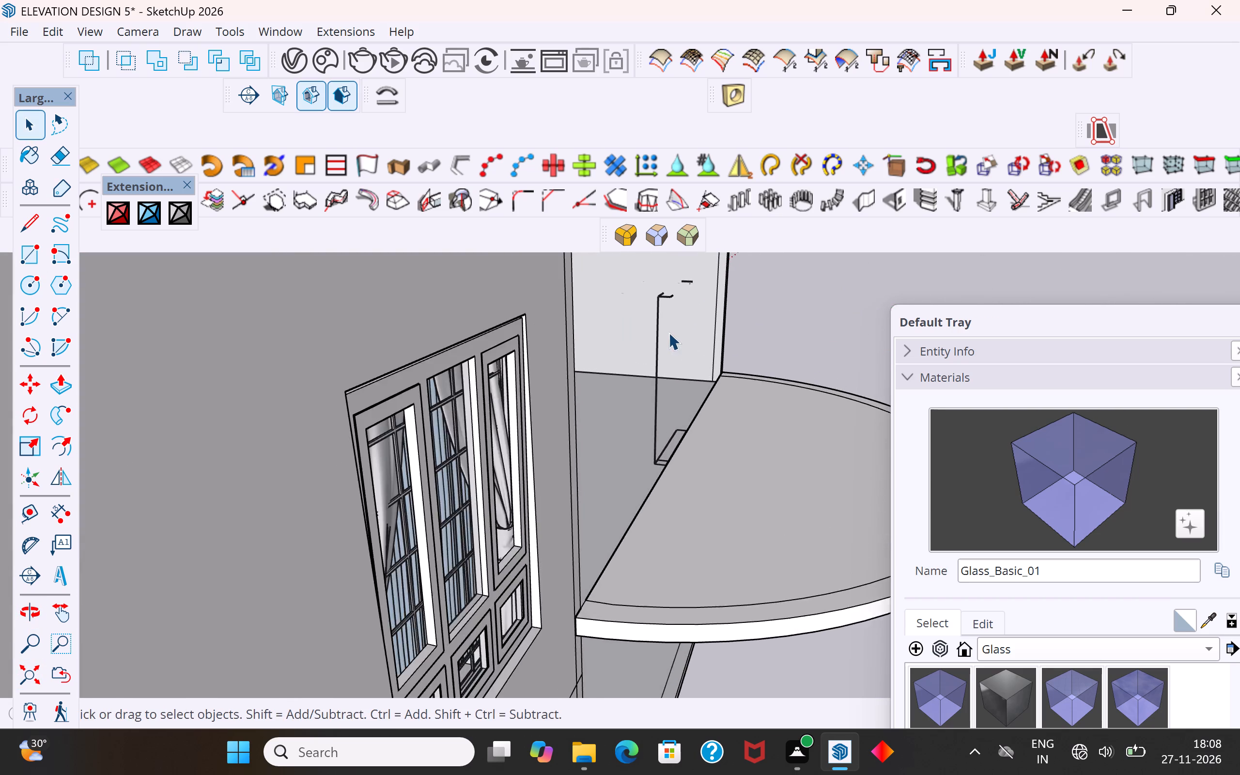
middle_drag(674, 336, 688, 339)
scroll(697, 317, up, 4)
middle_drag(686, 355, 662, 407)
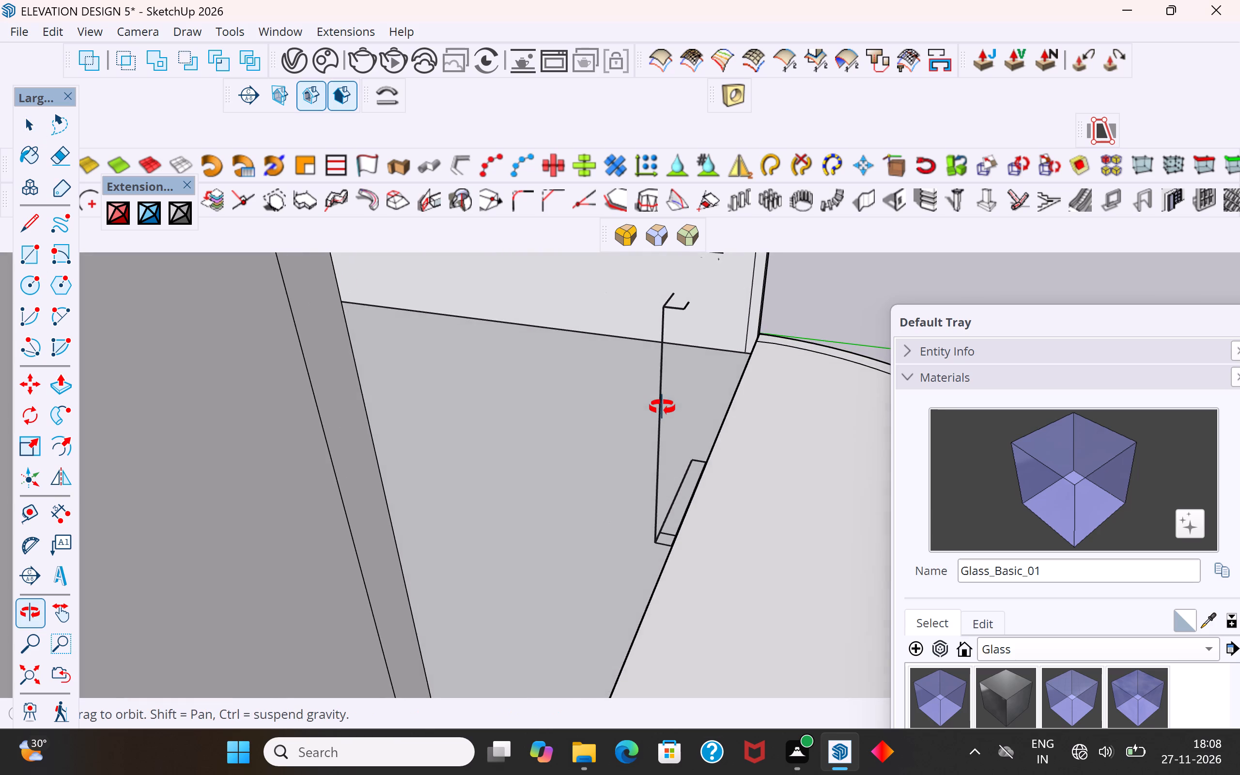
middle_drag(662, 407, 666, 409)
drag(984, 321, 1114, 328)
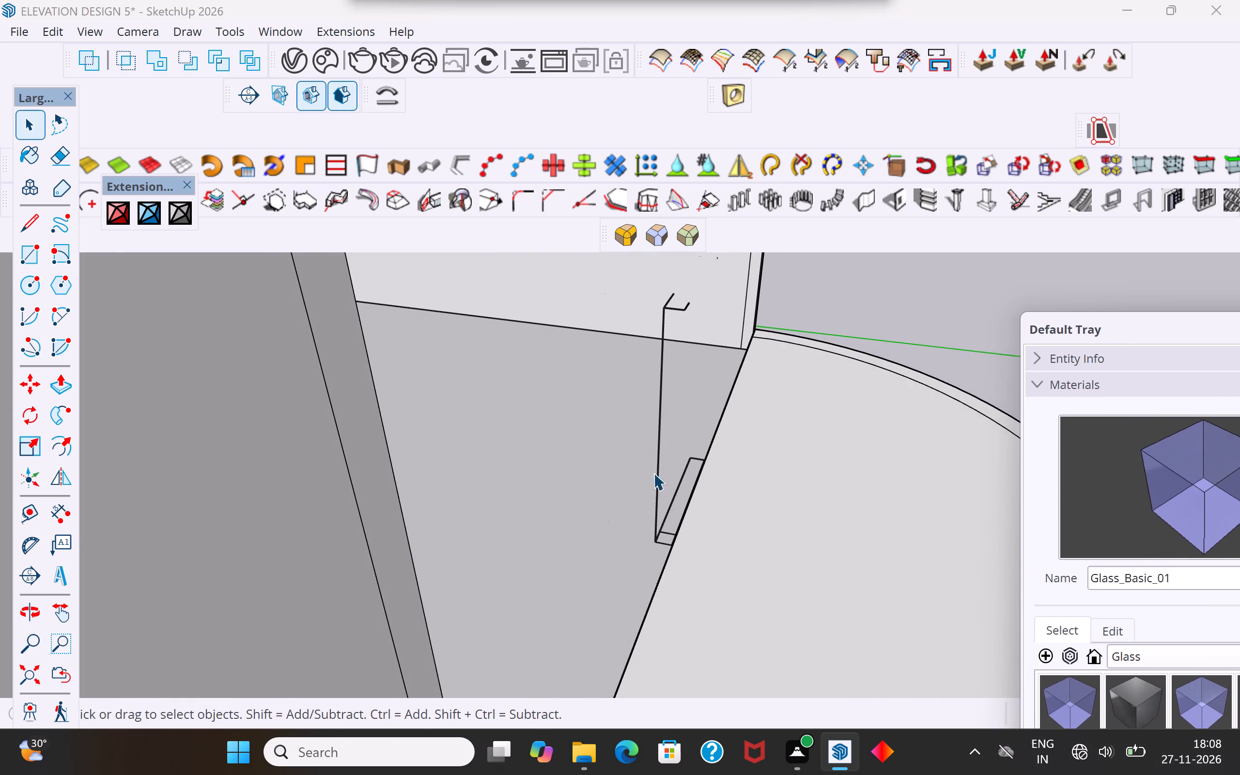
scroll(619, 496, up, 4)
middle_drag(628, 492, 683, 481)
scroll(544, 540, down, 6)
scroll(551, 491, down, 5)
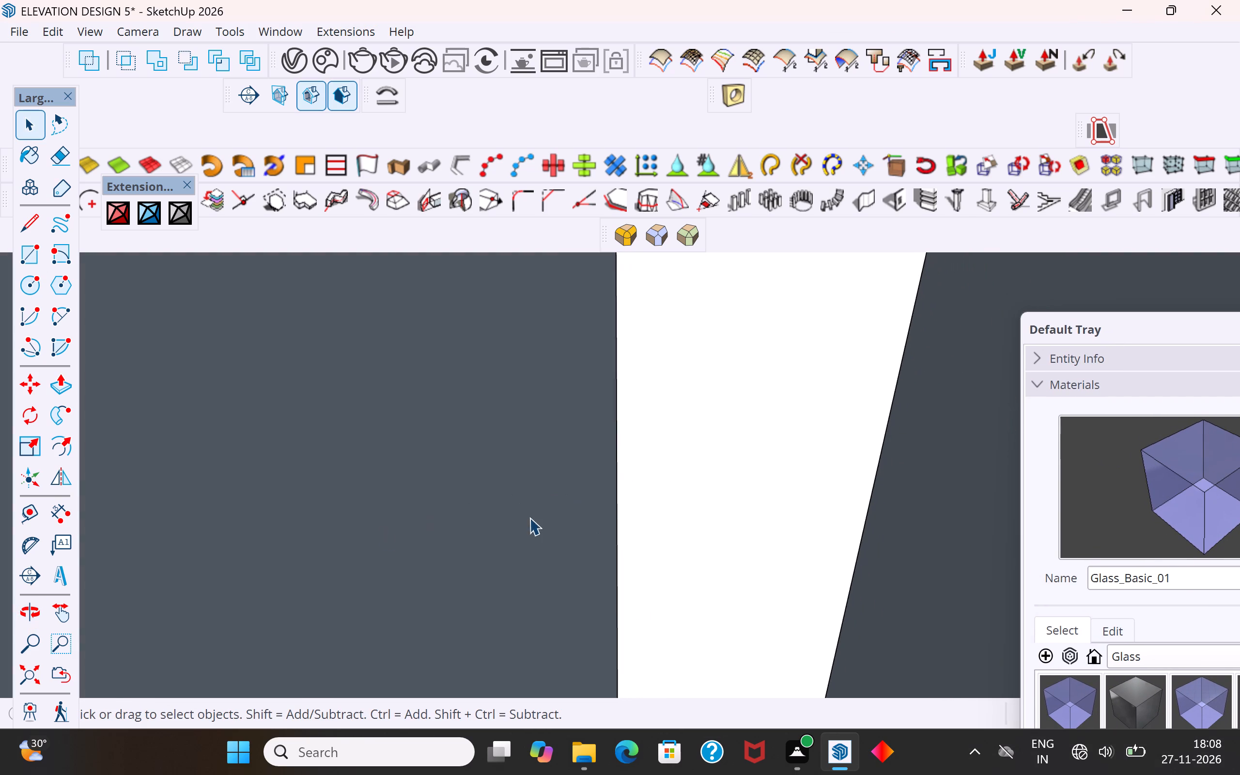
middle_drag(595, 510, 231, 560)
scroll(310, 485, down, 17)
scroll(195, 546, up, 1)
scroll(195, 547, down, 6)
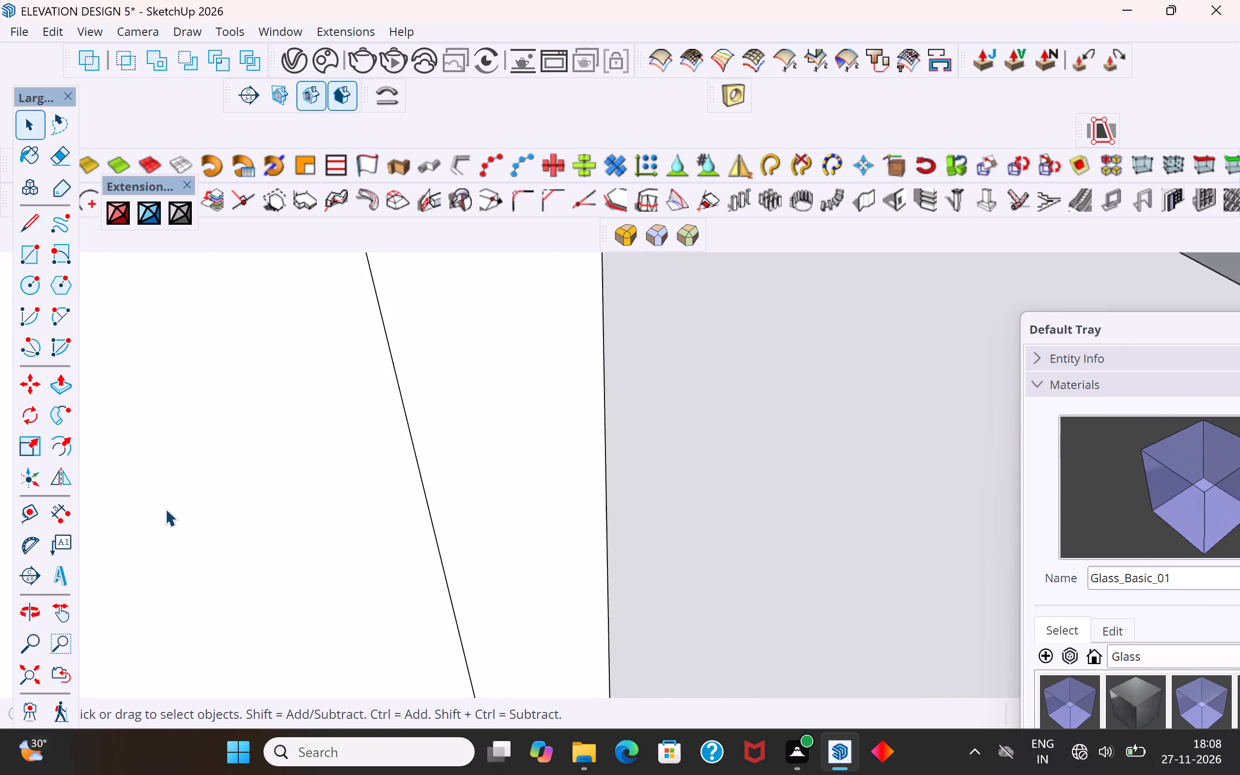
scroll(165, 509, down, 20)
scroll(391, 604, down, 8)
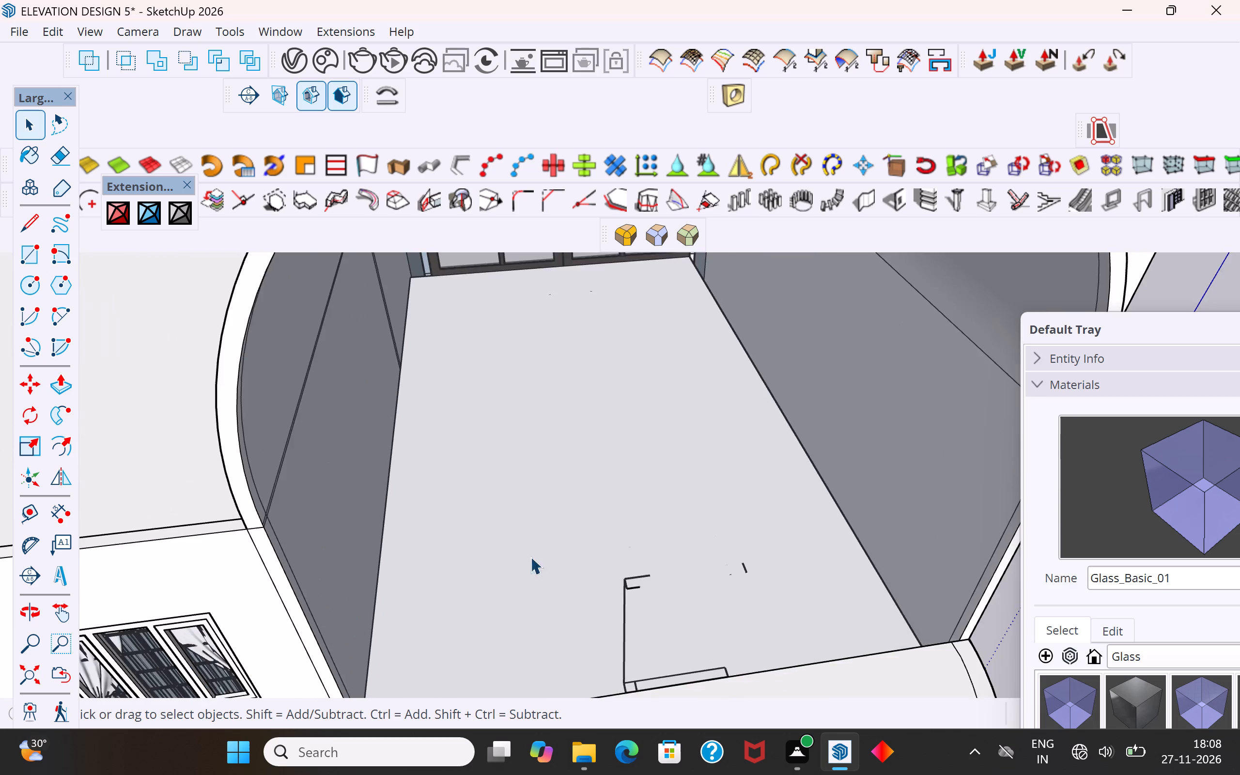
Hide the remaining glass face spanning the arched wall around the leftover door edges.
middle_drag(527, 554, 624, 482)
scroll(626, 617, up, 4)
click(631, 590)
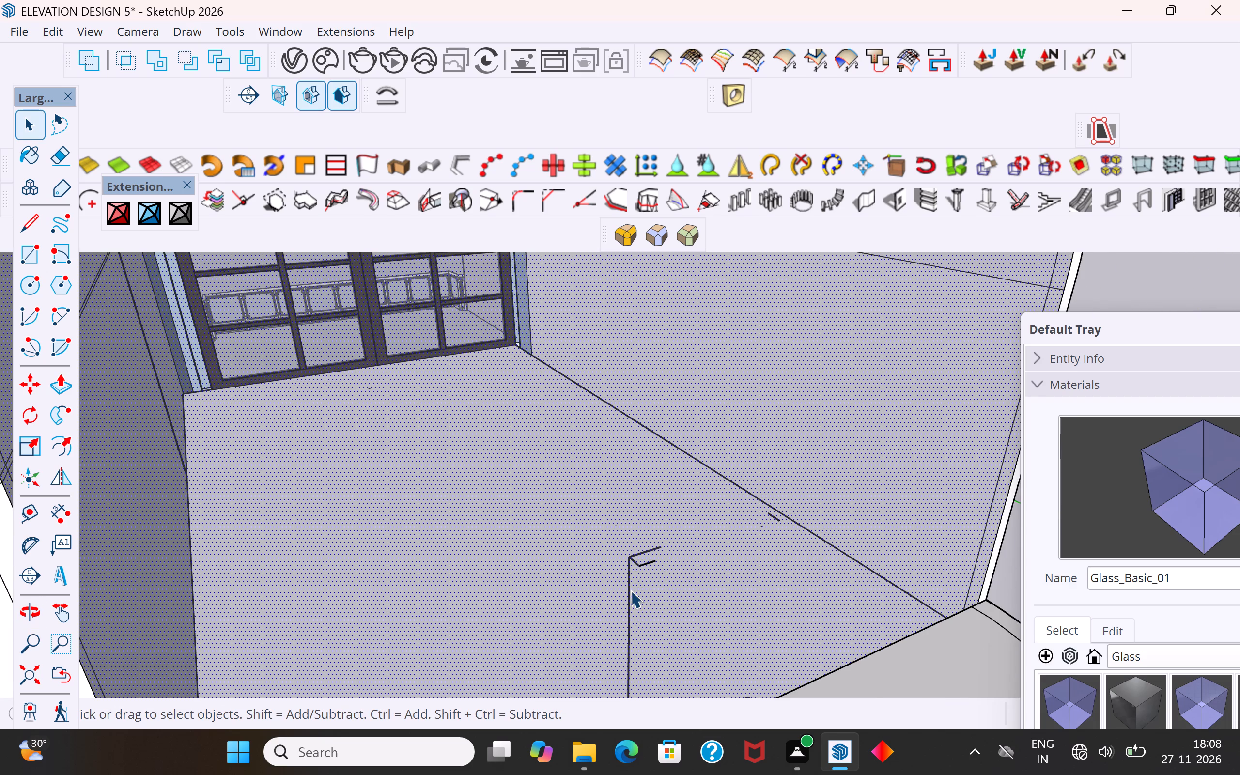
middle_drag(631, 571, 661, 558)
right_click(626, 460)
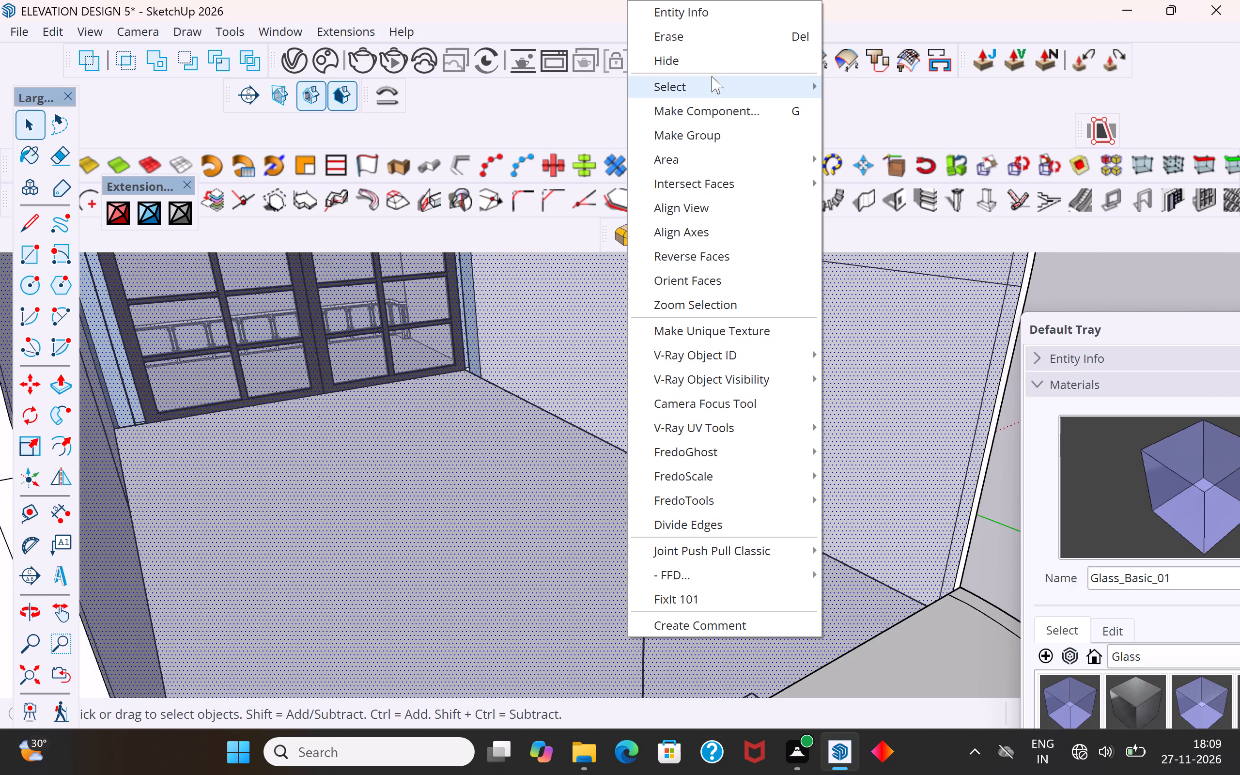
click(712, 56)
middle_drag(646, 544, 672, 587)
scroll(475, 425, down, 10)
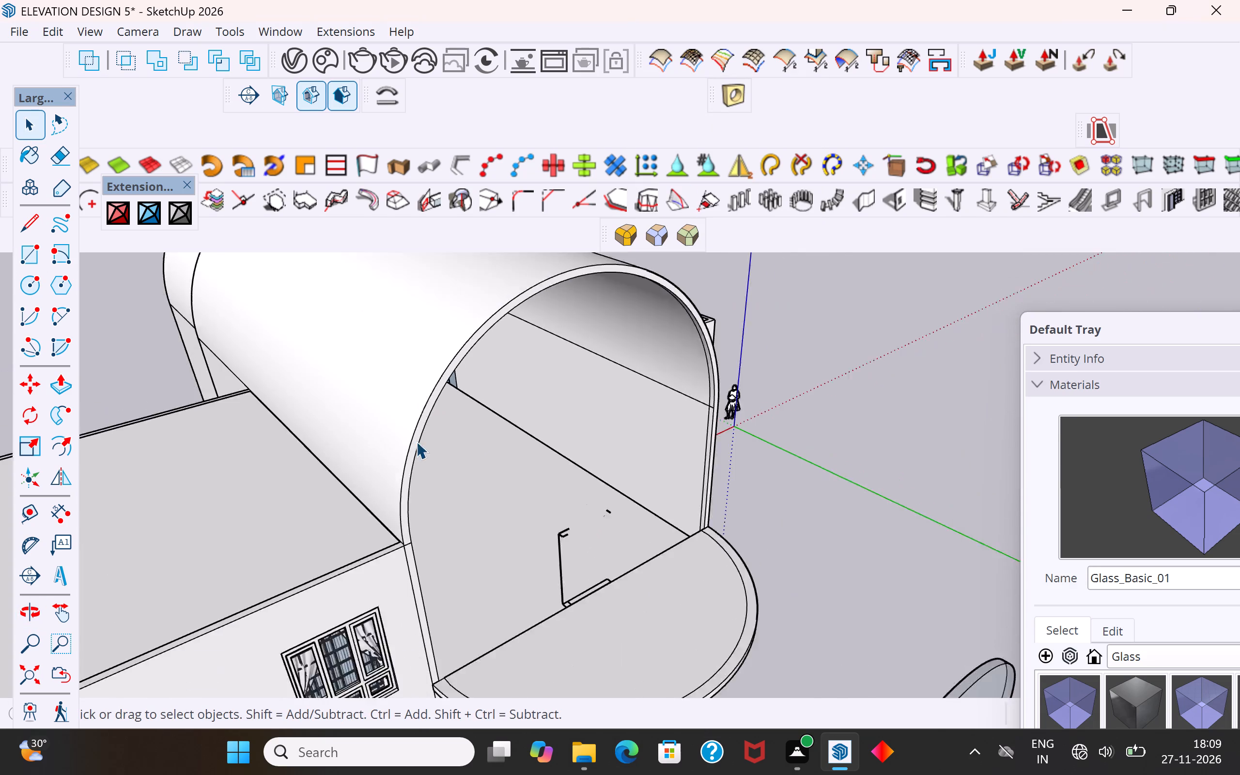
Delete the leftover upright and upper corner edges of the old door opening in the arched wall.
scroll(416, 441, down, 2)
middle_drag(605, 597, 674, 608)
scroll(684, 585, up, 11)
scroll(342, 538, up, 3)
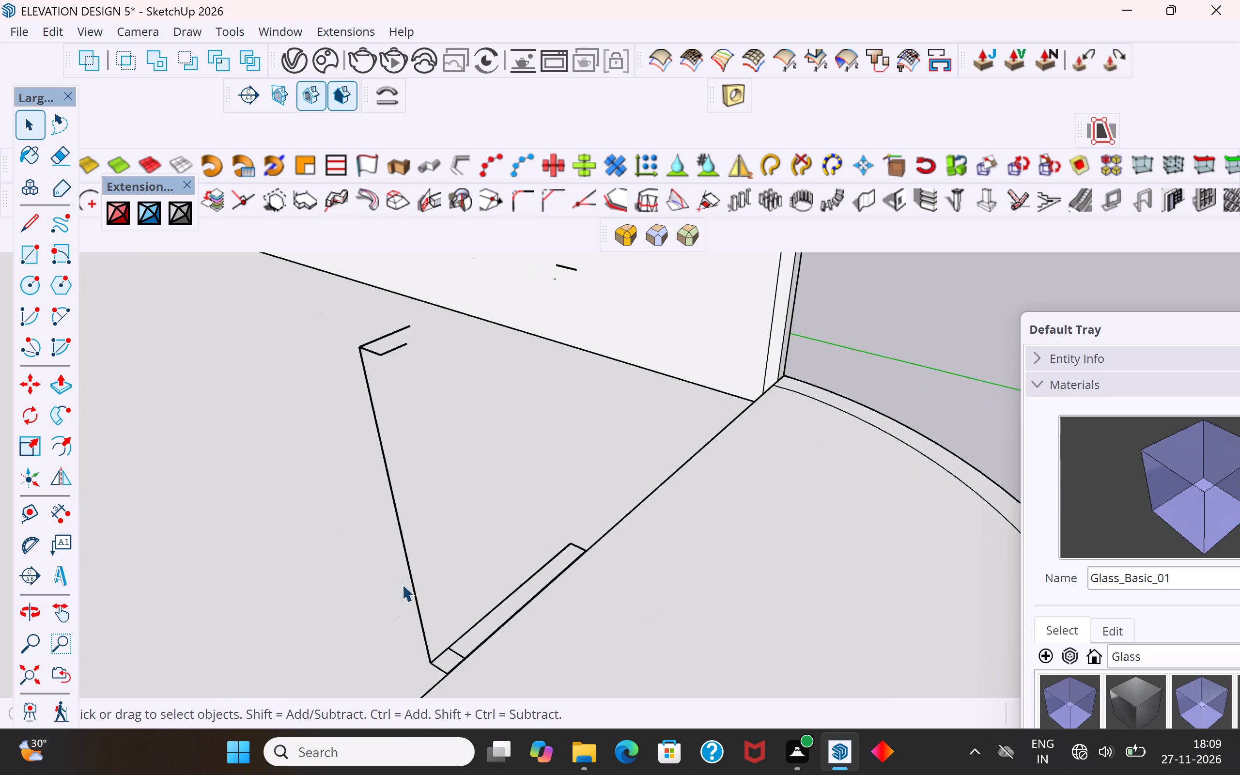
middle_drag(403, 586, 720, 488)
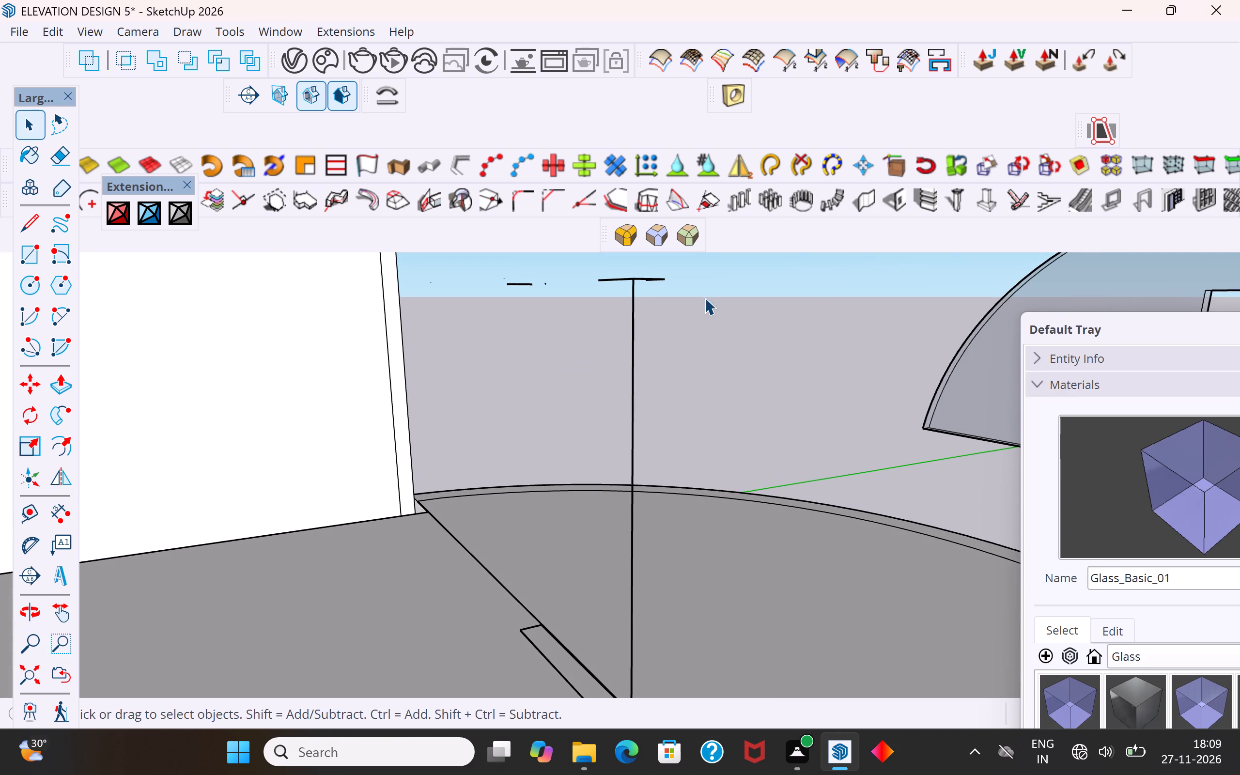
drag(707, 269, 494, 401)
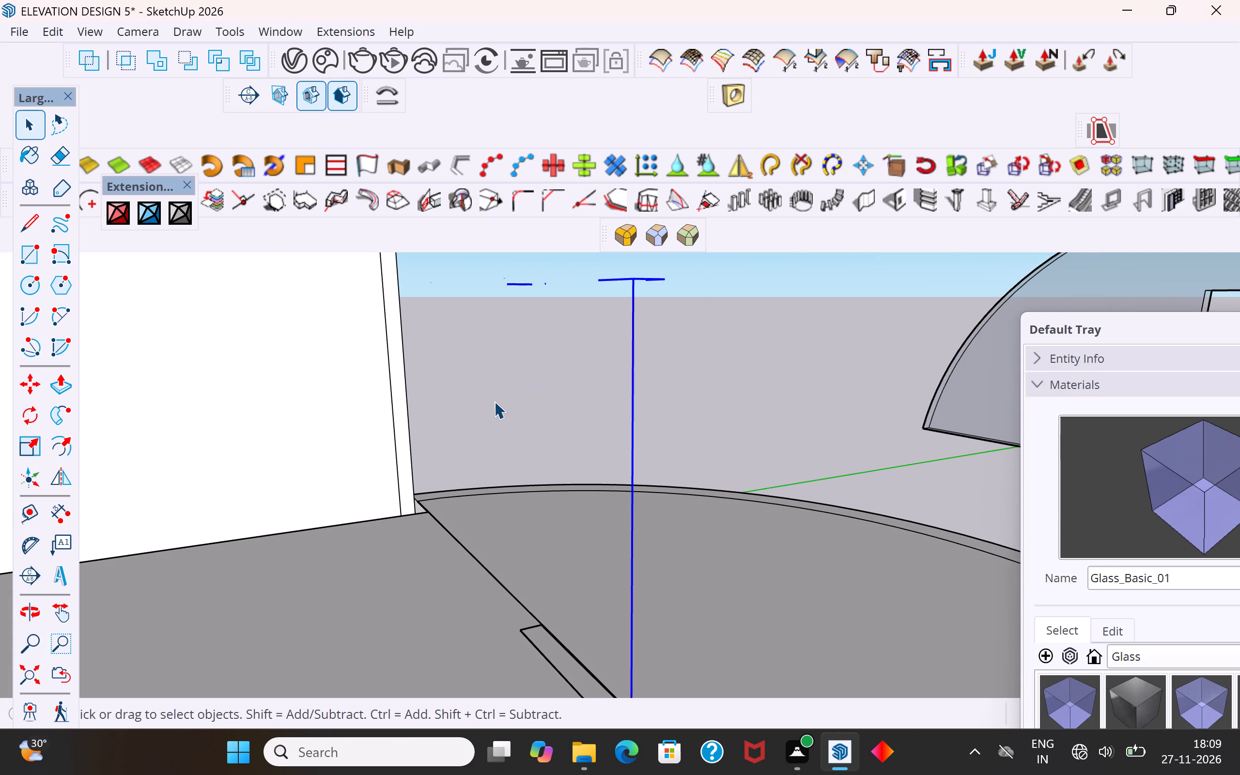
key(Delete)
Delete the overlapping long back edges of the thin leftover threshold outline at the base of the arched opening.
click(539, 649)
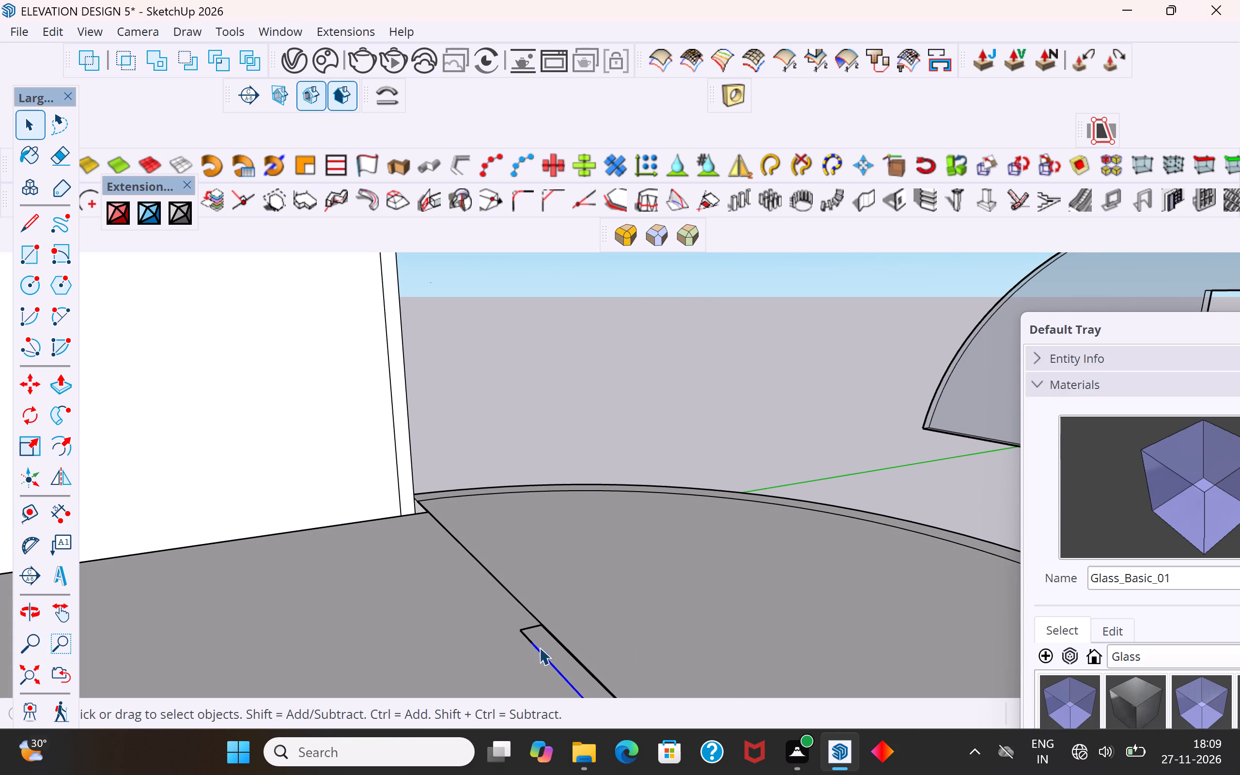
key(Delete)
click(529, 642)
key(Delete)
click(537, 651)
scroll(511, 467, down, 5)
scroll(557, 544, up, 1)
middle_drag(537, 544, 520, 542)
click(39, 674)
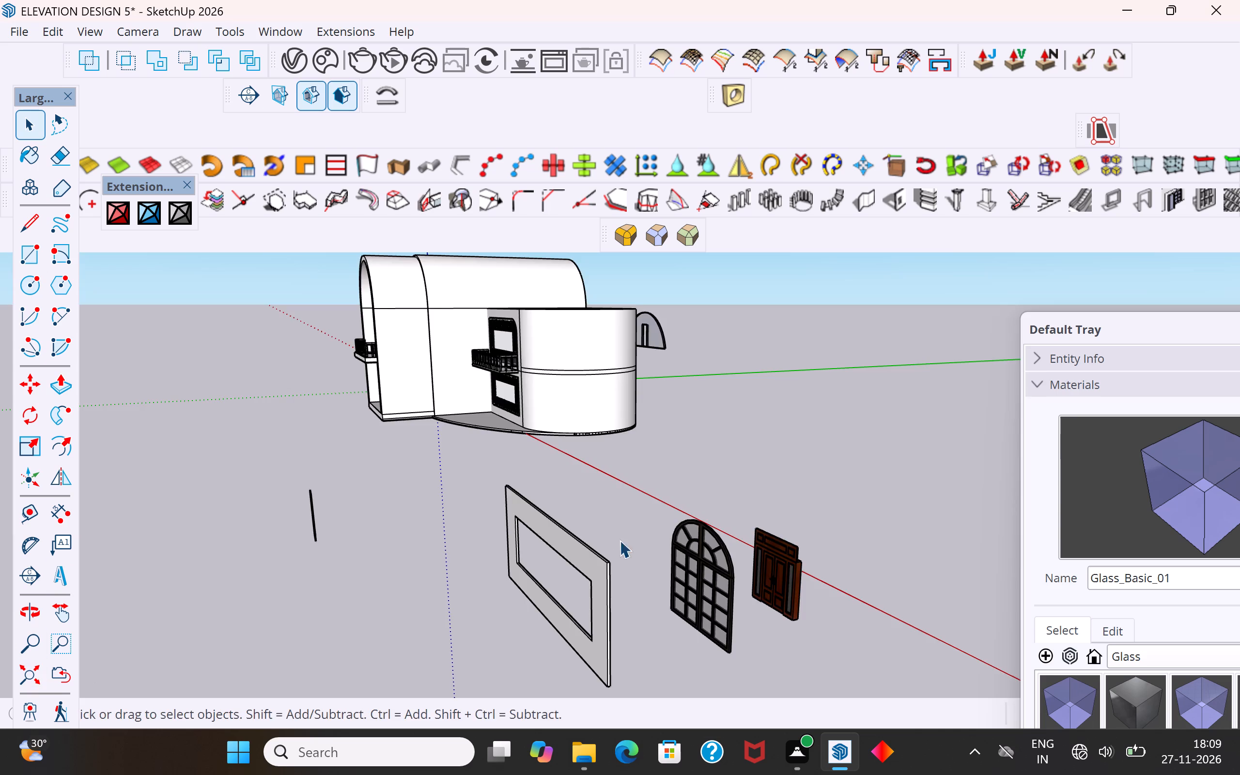
middle_drag(601, 550, 164, 655)
scroll(965, 364, up, 5)
scroll(822, 322, down, 1)
scroll(819, 322, up, 15)
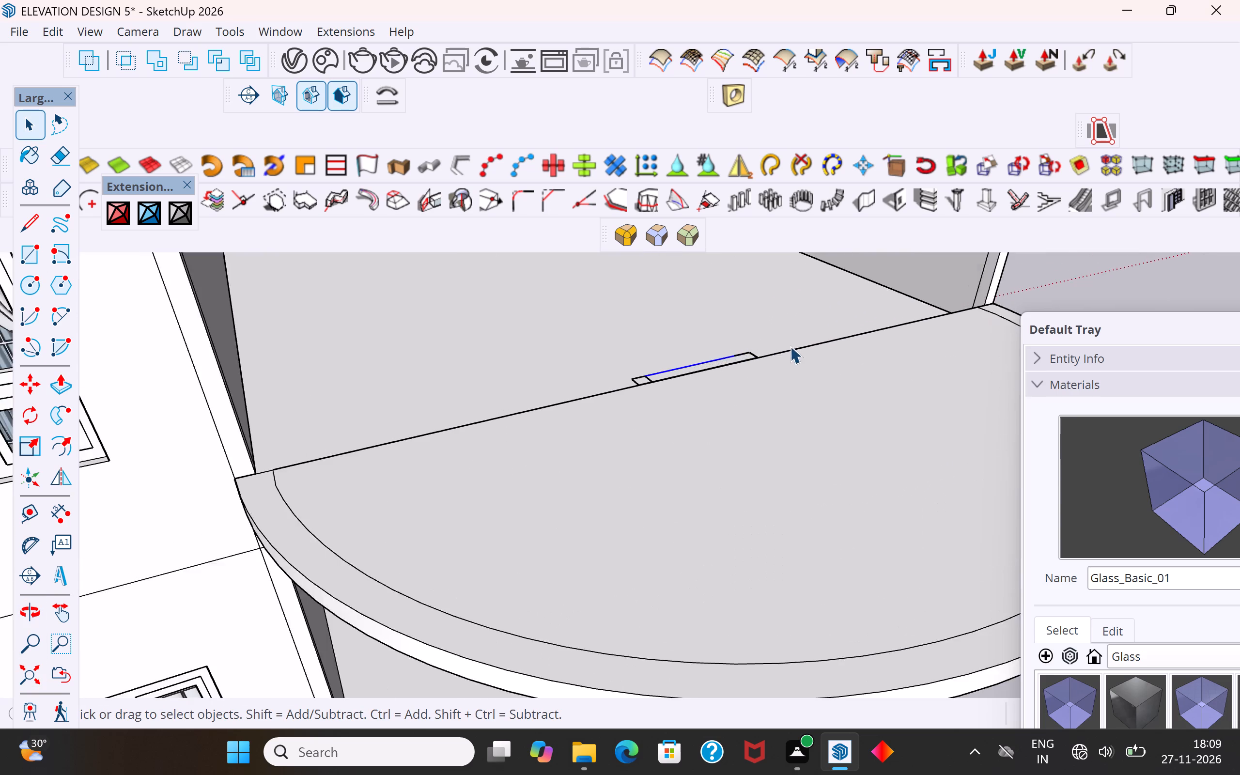
scroll(790, 346, up, 8)
key(Delete)
click(739, 354)
key(Delete)
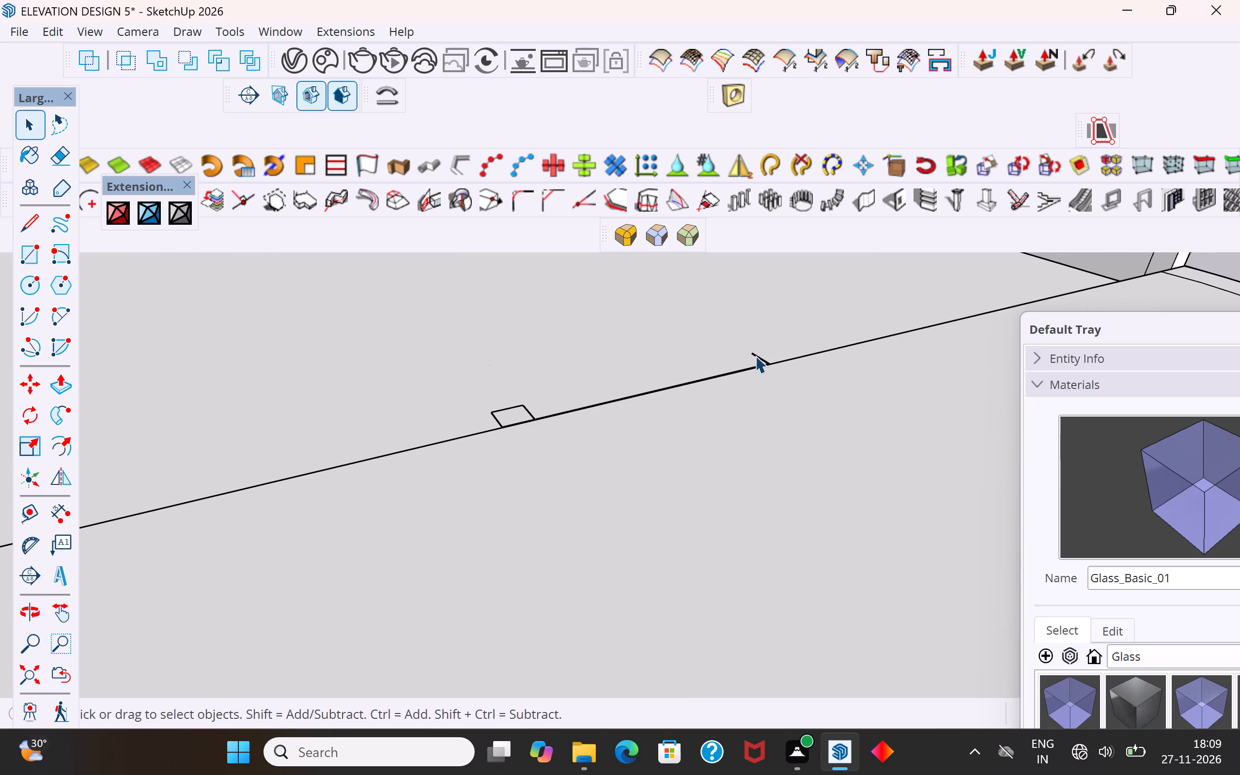
Delete the short leftover edges at both ends of the old door threshold along the floor line.
click(758, 356)
key(Delete)
click(512, 409)
key(Delete)
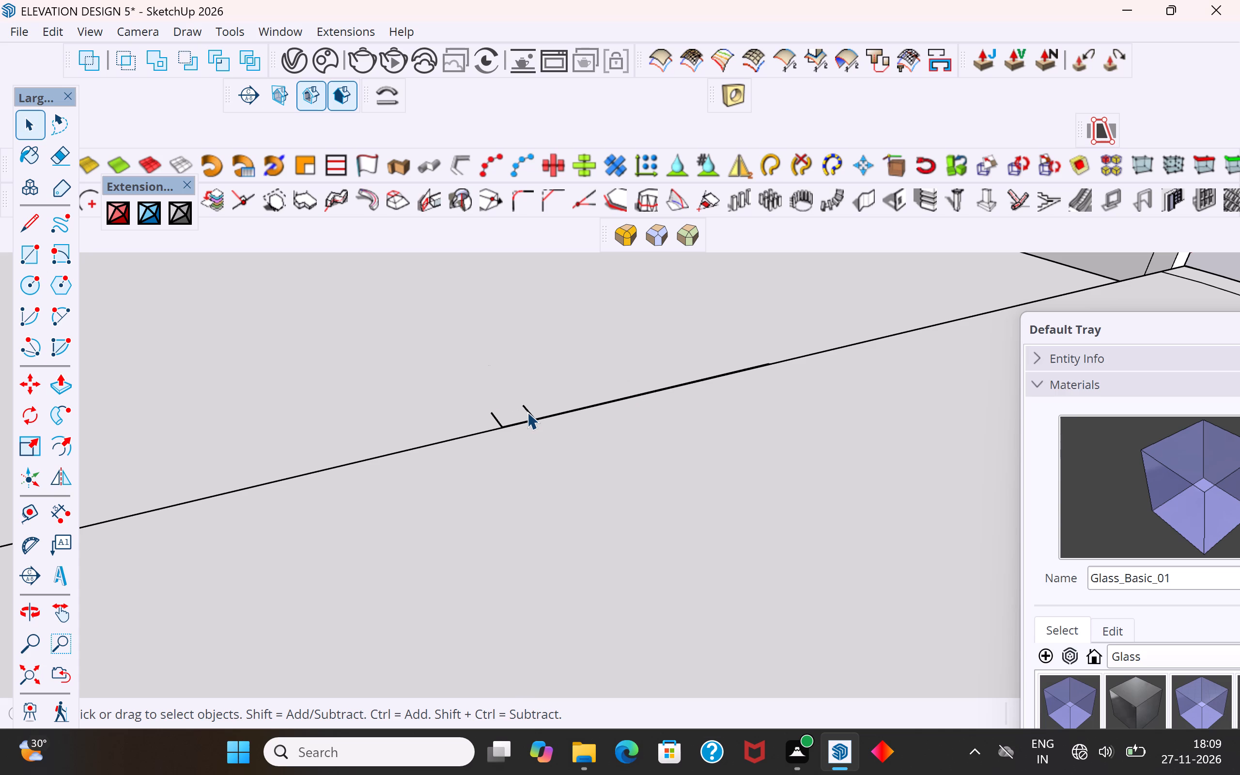
click(527, 412)
key(Delete)
click(497, 423)
key(Delete)
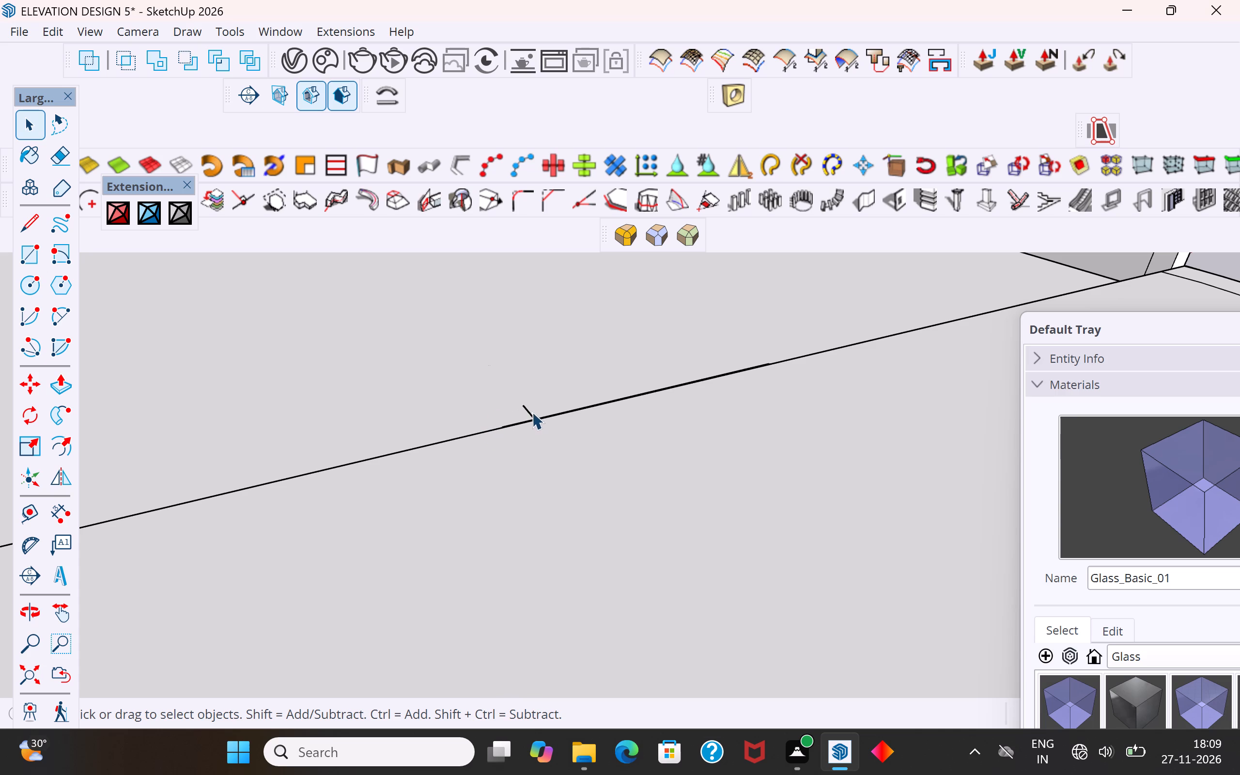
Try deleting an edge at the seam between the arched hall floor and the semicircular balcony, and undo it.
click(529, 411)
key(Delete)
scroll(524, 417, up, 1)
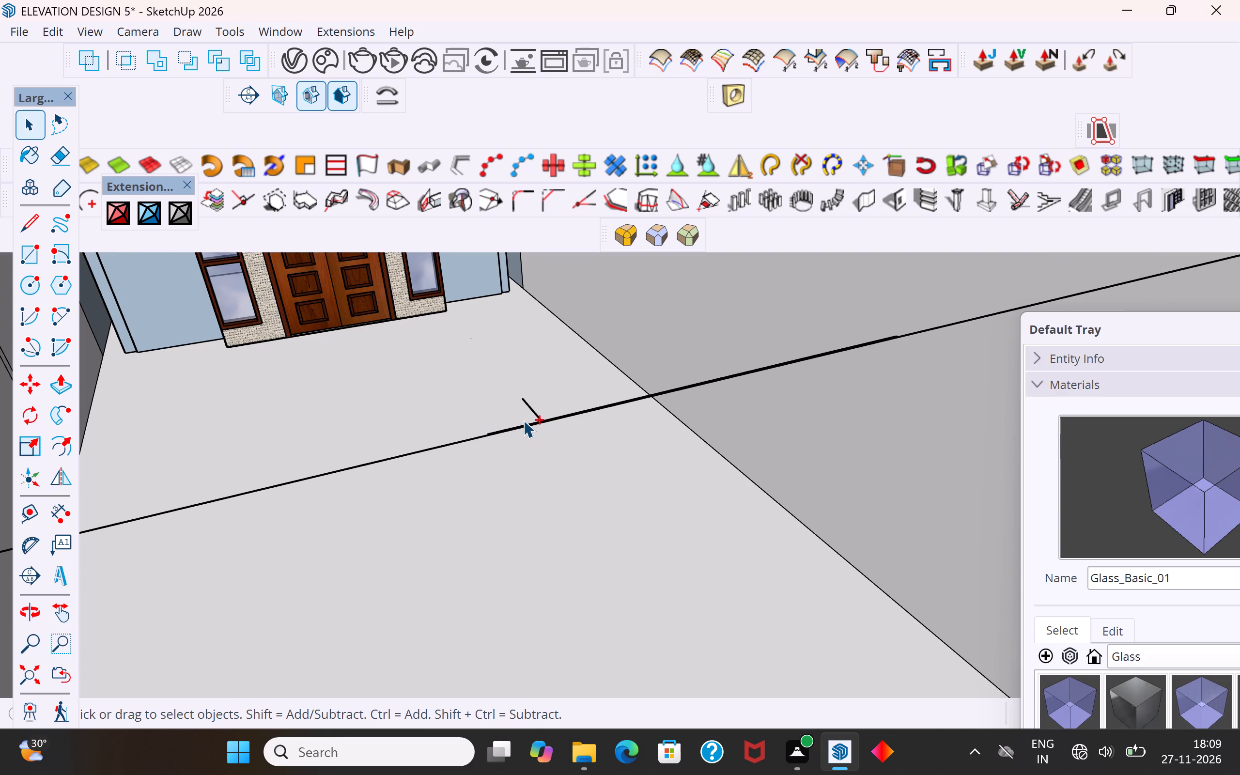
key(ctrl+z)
Delete the doubled edges along the hall floor and balcony seam and the short edge perpendicular to it.
scroll(434, 483, down, 6)
scroll(460, 418, up, 1)
scroll(460, 420, down, 8)
scroll(453, 442, up, 1)
scroll(453, 443, down, 6)
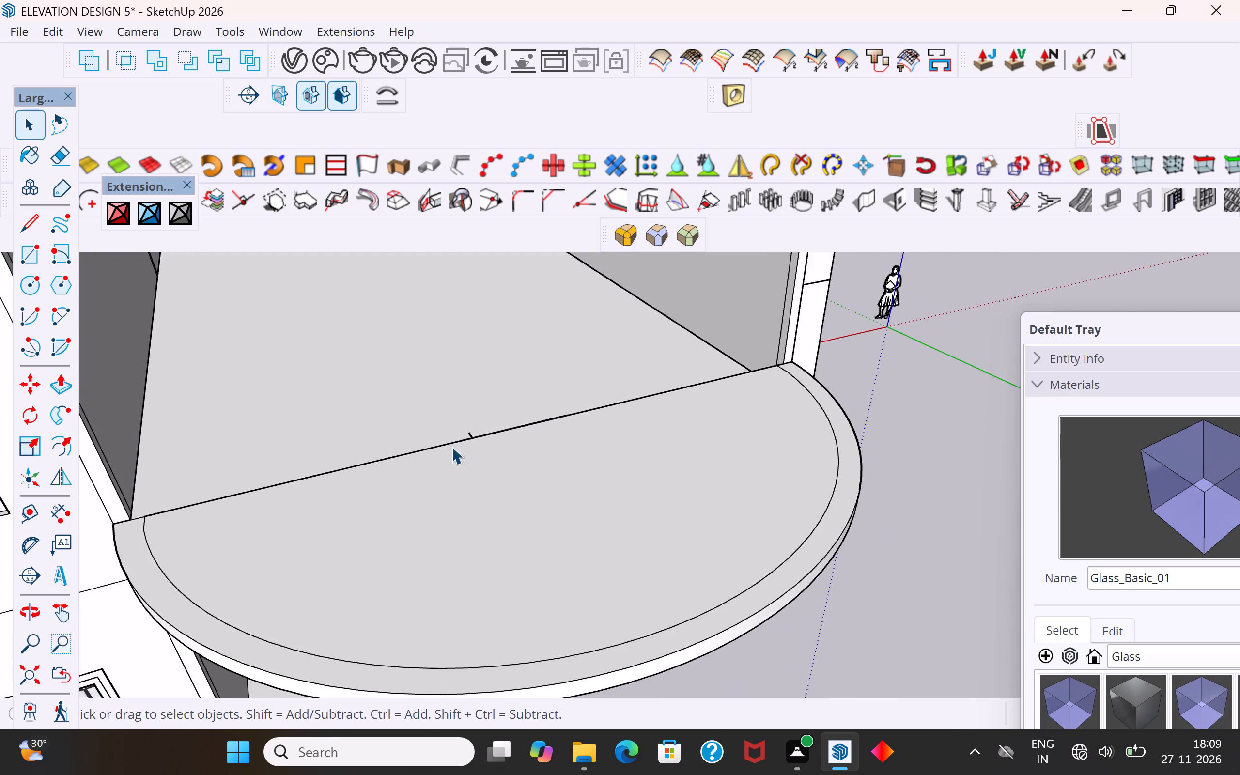
middle_drag(464, 451, 439, 518)
scroll(453, 506, up, 16)
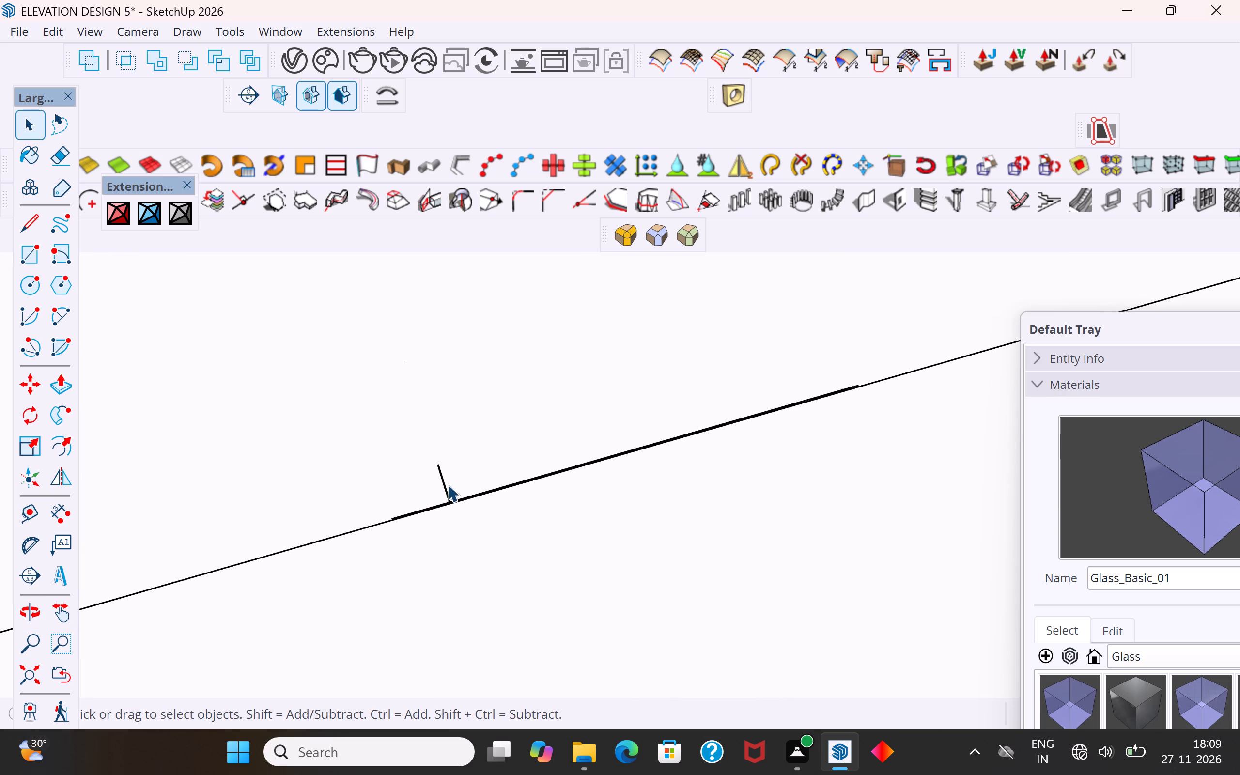
scroll(447, 483, up, 17)
click(449, 549)
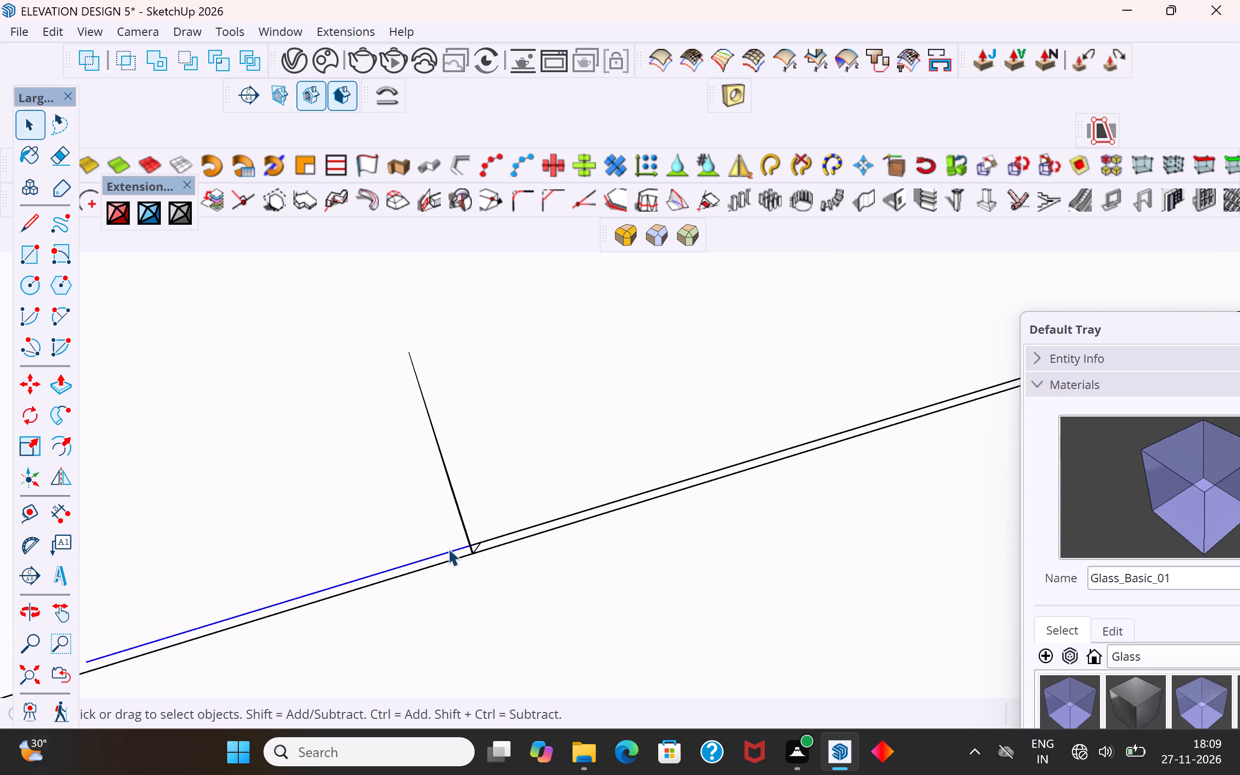
key(Delete)
key(Insert)
click(475, 541)
click(491, 538)
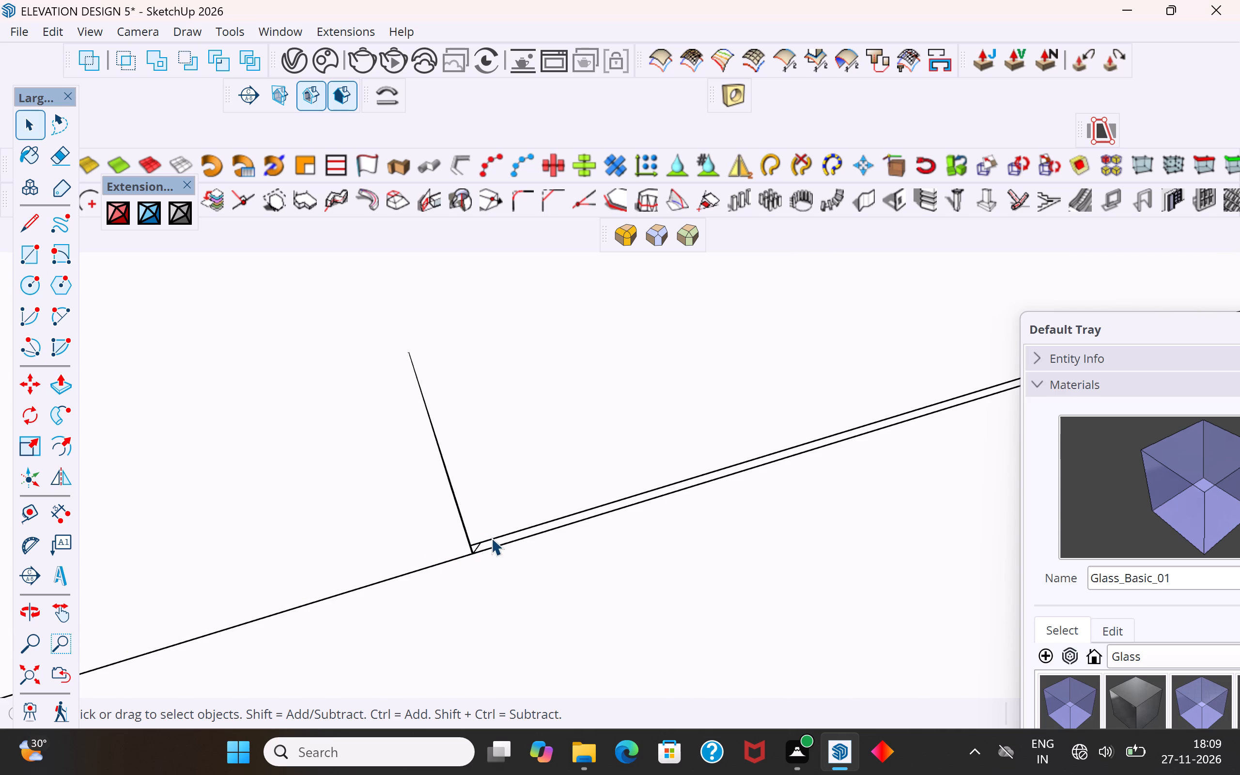
key(Delete)
click(472, 545)
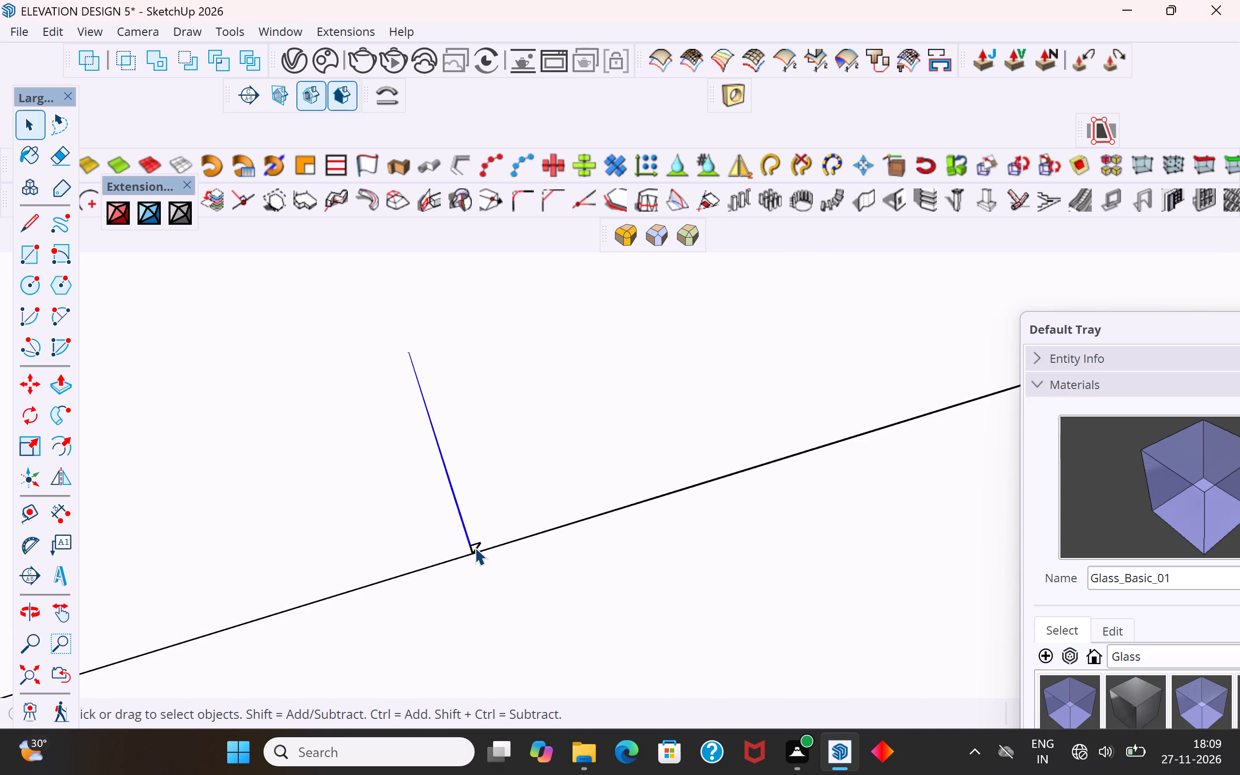
key(Delete)
Delete the three edges of the tiny stray triangle on the hall floor and balcony seam.
scroll(475, 548, up, 17)
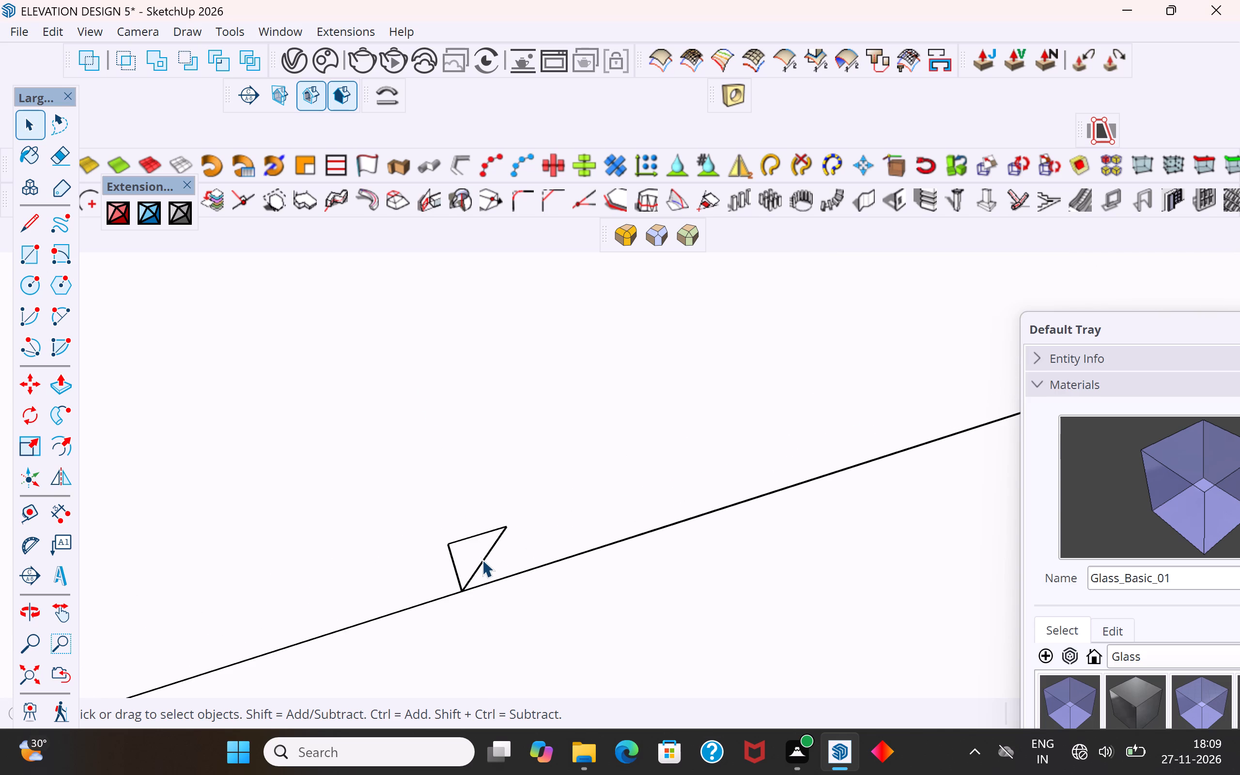
click(482, 559)
key(Delete)
click(486, 527)
click(477, 534)
key(Delete)
click(458, 576)
key(Delete)
Delete the faces and end edges of the thin raised strip on the hall floor and balcony seam.
scroll(437, 546, down, 20)
scroll(439, 542, down, 17)
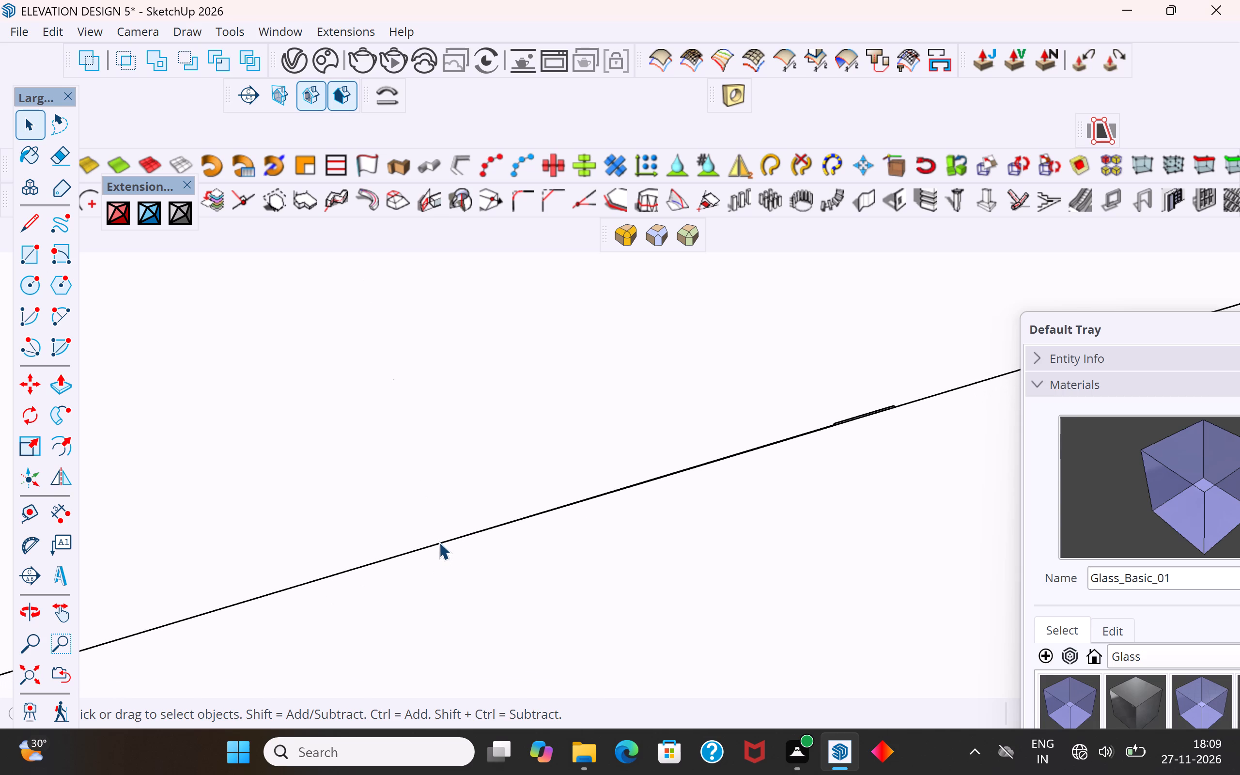
scroll(439, 542, down, 6)
scroll(691, 522, up, 20)
scroll(691, 522, up, 7)
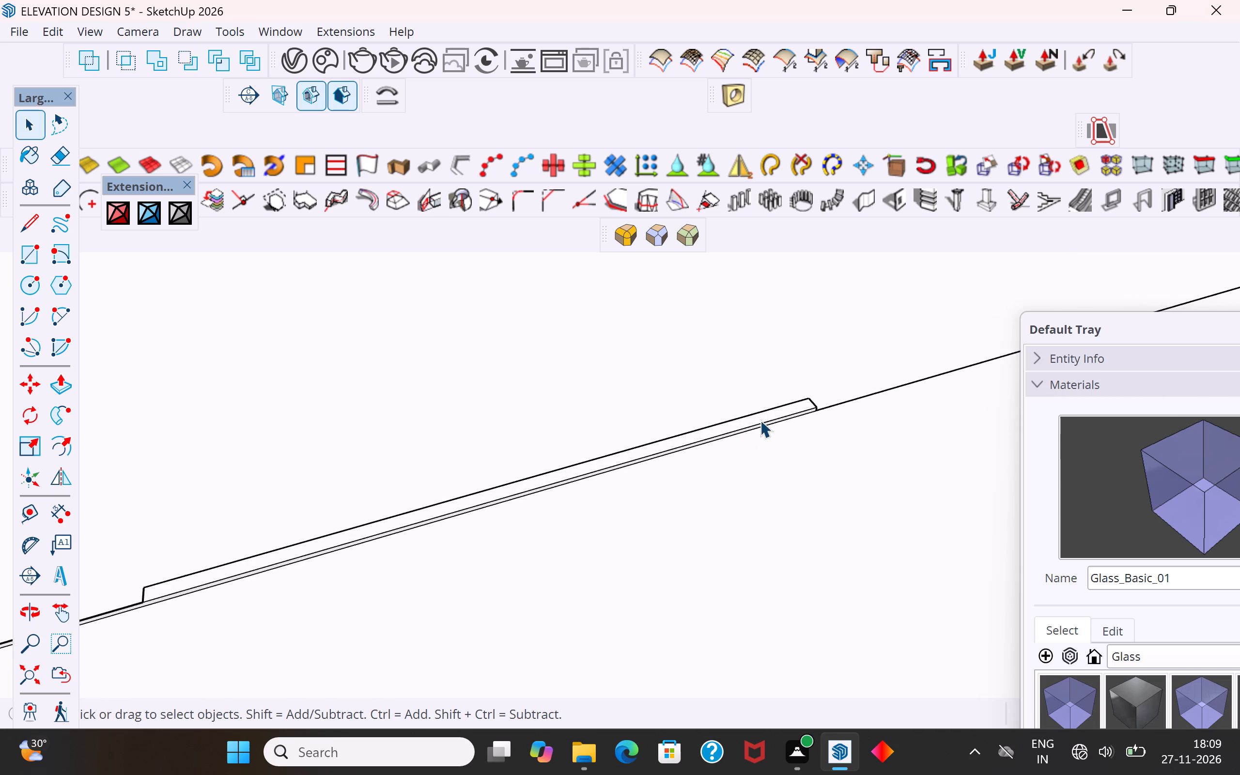
scroll(760, 420, up, 5)
middle_drag(786, 426, 769, 266)
scroll(778, 443, up, 14)
click(863, 400)
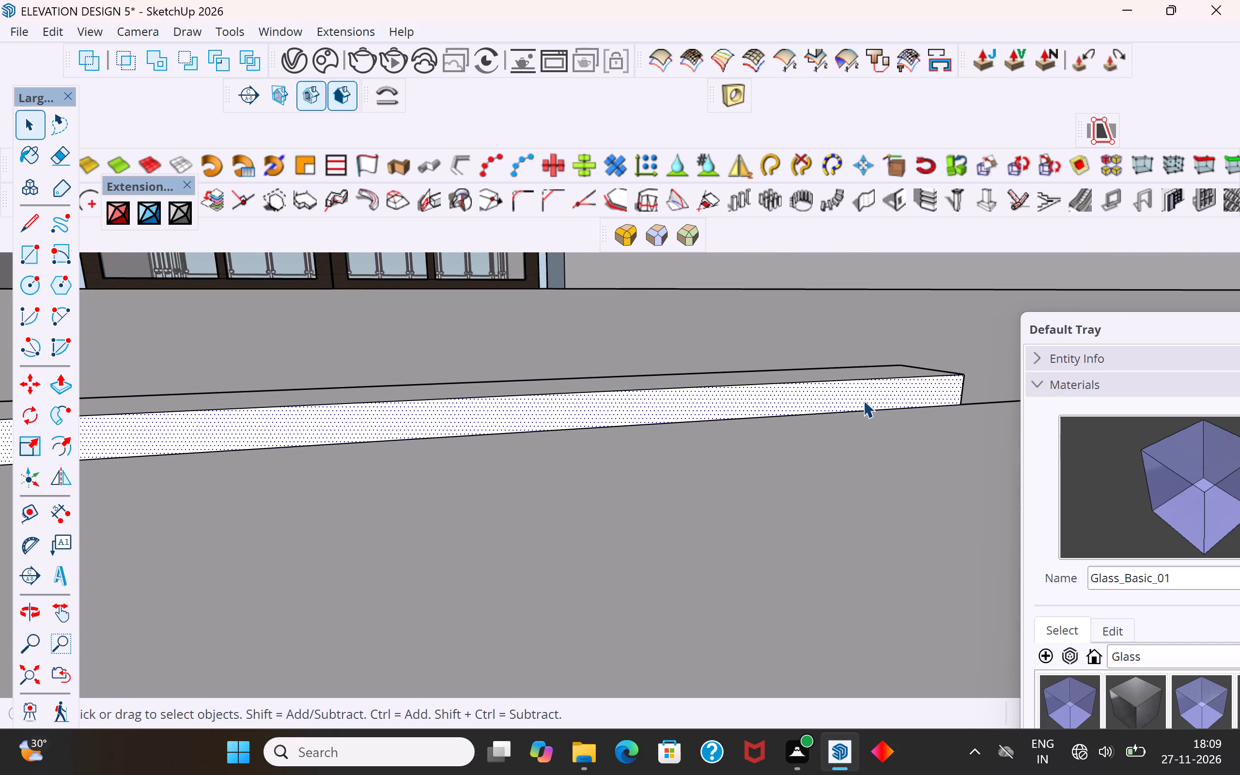
key(Delete)
click(870, 381)
key(Delete)
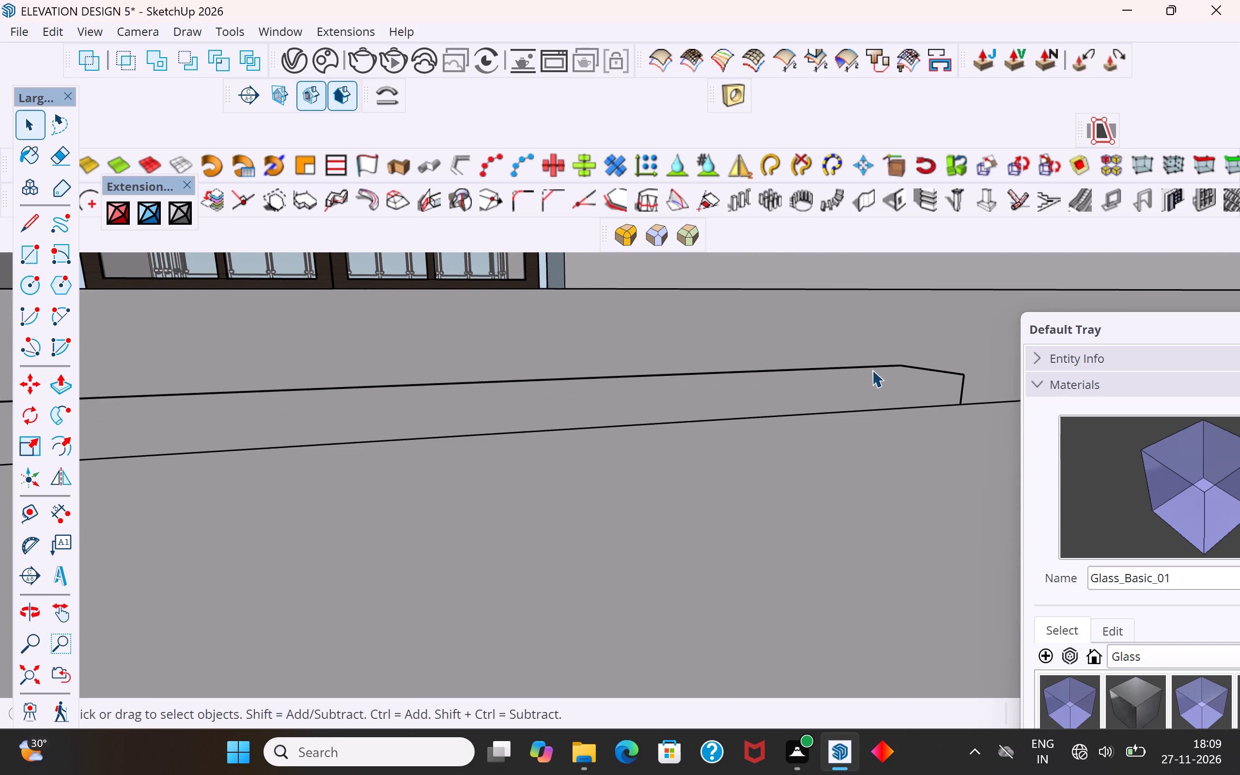
click(872, 366)
key(Delete)
click(910, 367)
key(Delete)
click(961, 389)
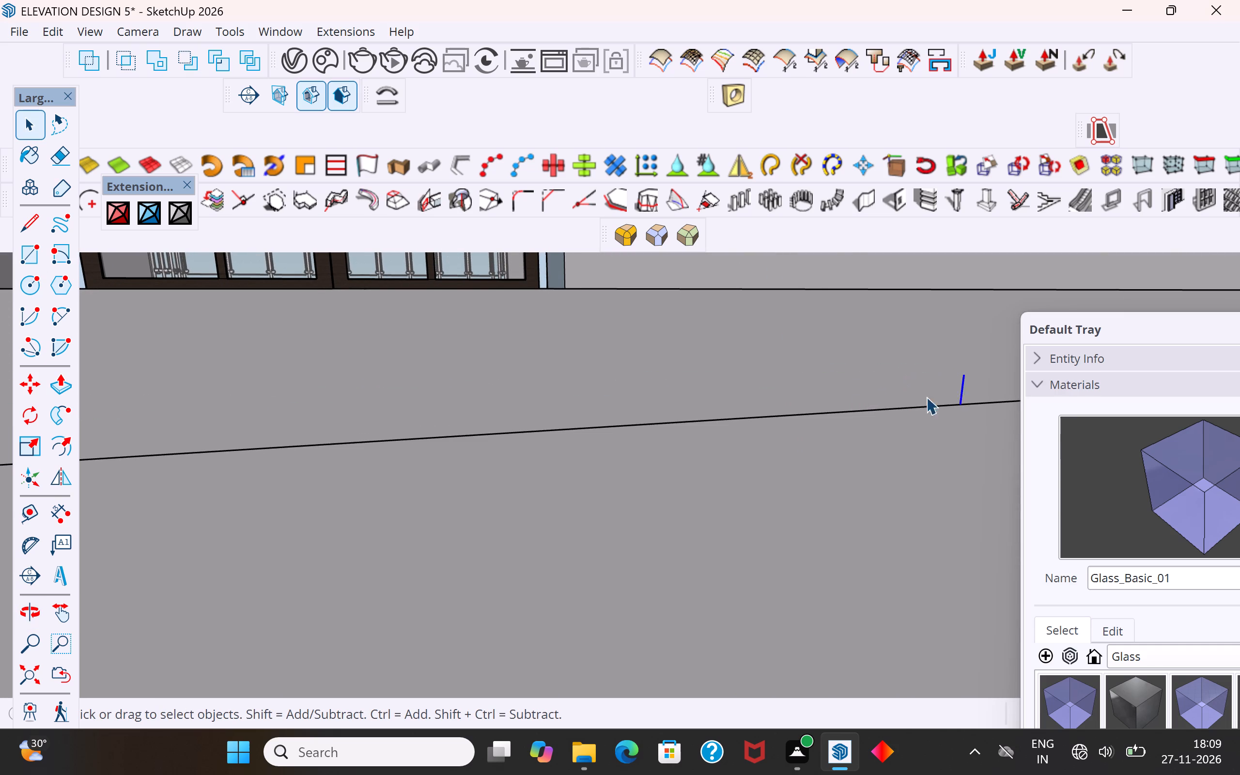
key(Delete)
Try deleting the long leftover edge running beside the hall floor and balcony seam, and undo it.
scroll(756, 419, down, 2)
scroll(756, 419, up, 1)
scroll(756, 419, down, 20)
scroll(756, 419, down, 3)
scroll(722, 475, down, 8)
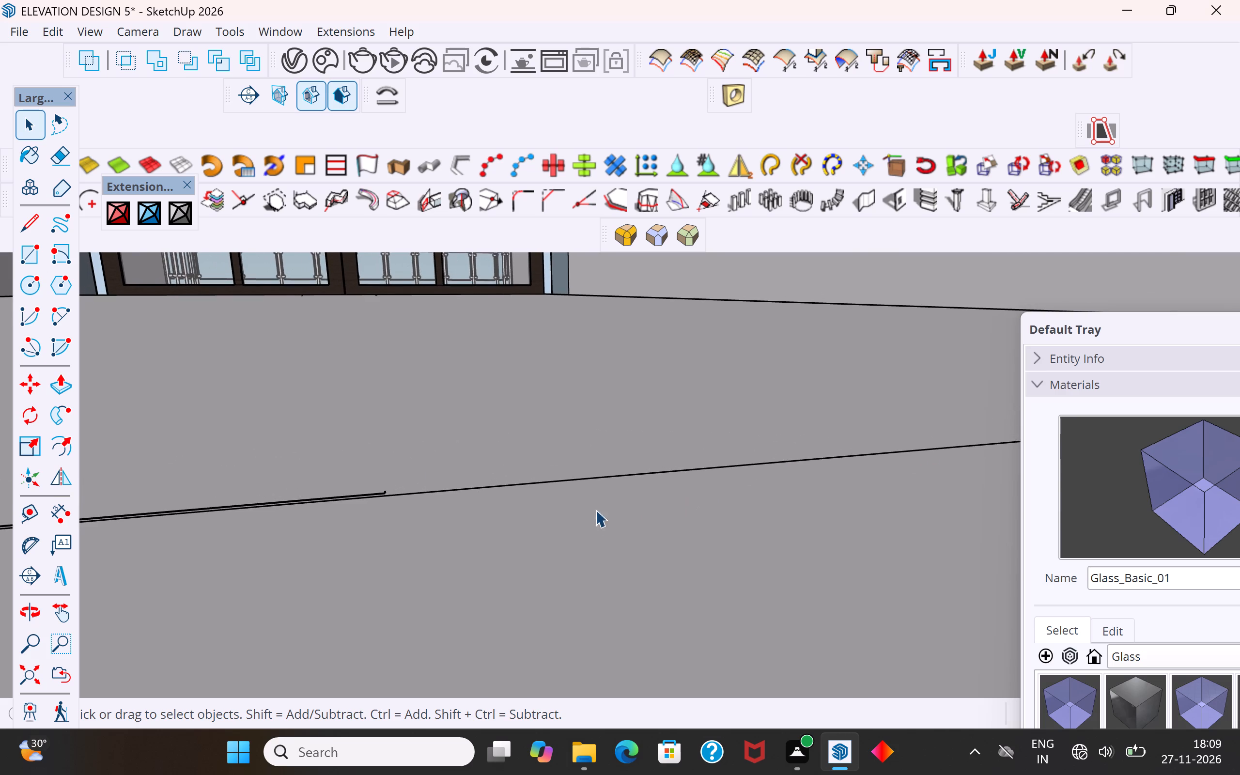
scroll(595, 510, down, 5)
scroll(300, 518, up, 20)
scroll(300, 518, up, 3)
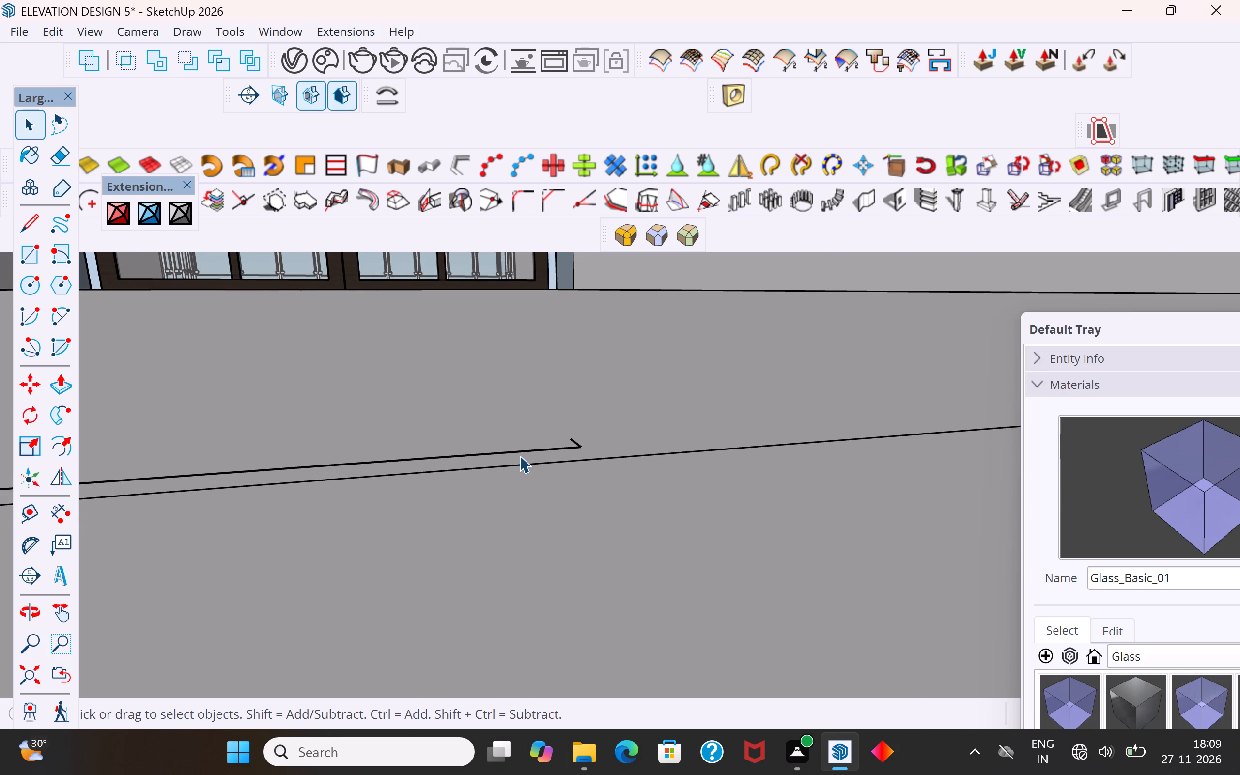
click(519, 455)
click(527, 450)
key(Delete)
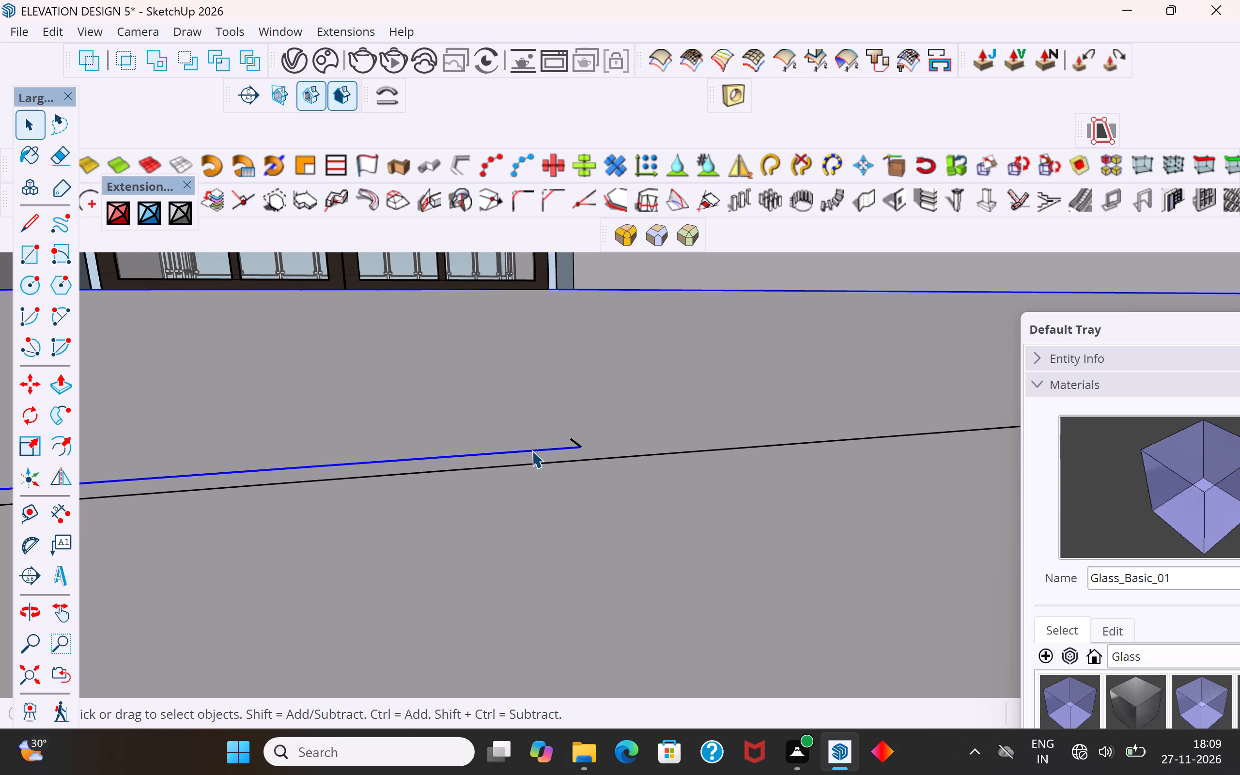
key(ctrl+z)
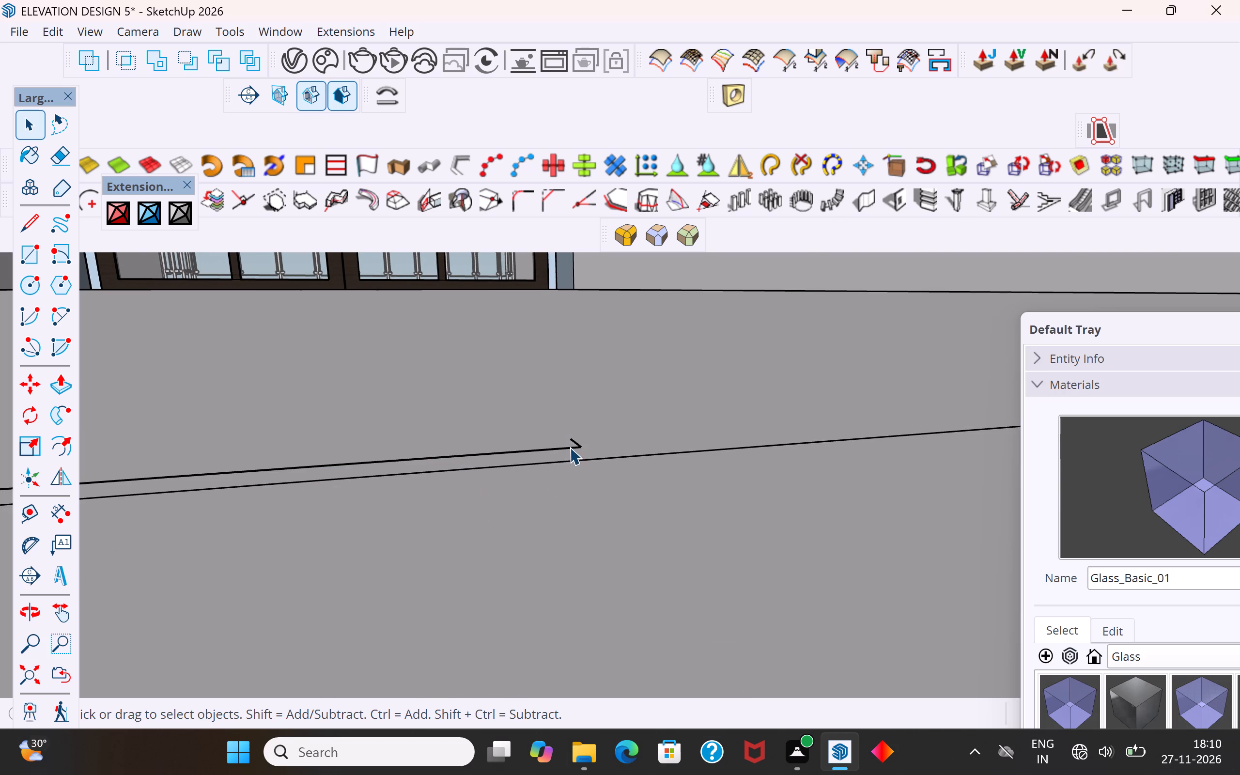
Delete the long leftover edge beside the seam and the short edge at its end.
click(570, 446)
key(Delete)
click(581, 444)
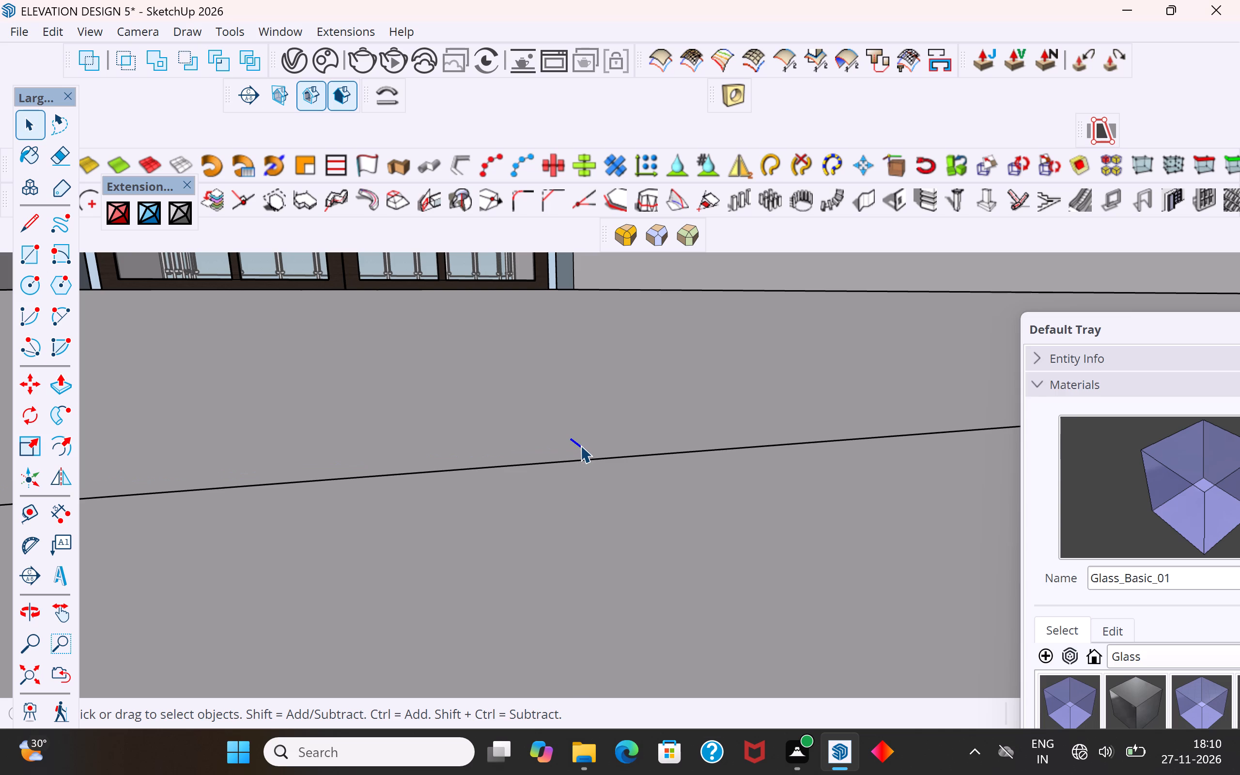
key(Delete)
Unhide the hidden glass face across the arched front opening of the building.
scroll(663, 455, down, 14)
scroll(686, 480, down, 7)
scroll(556, 498, down, 7)
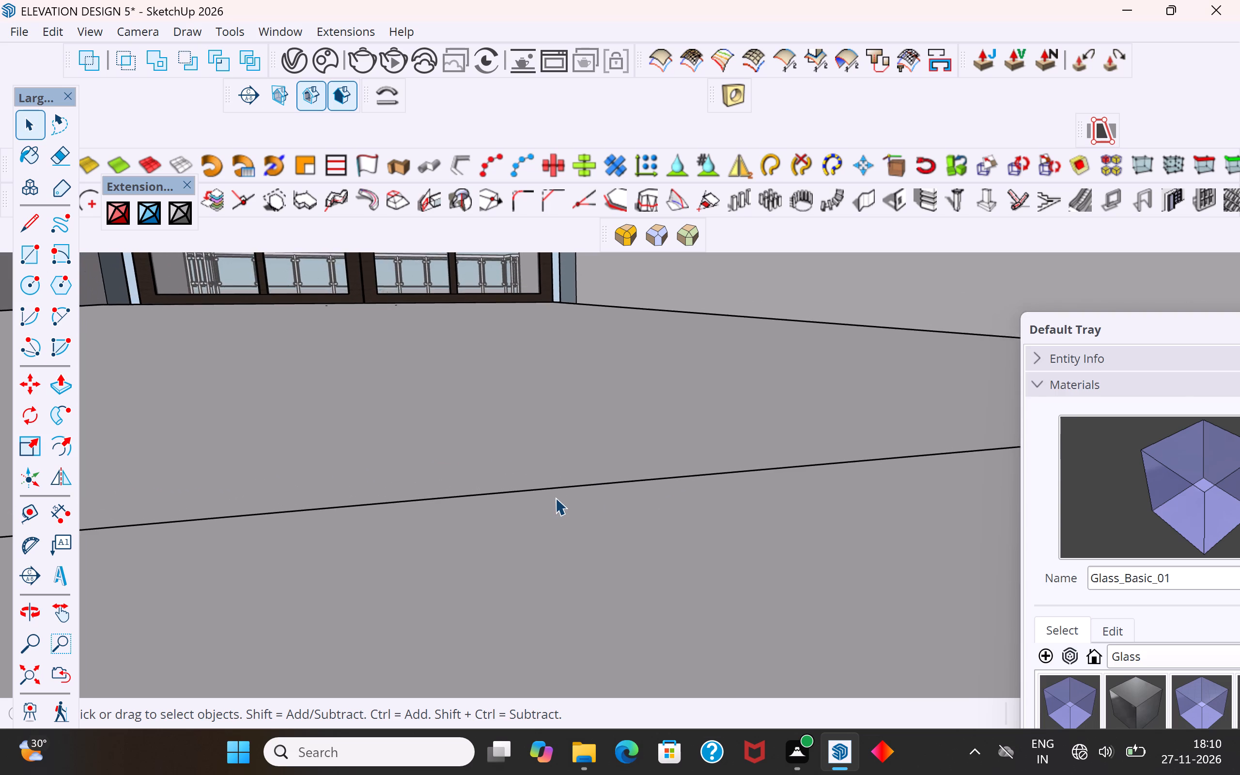
scroll(554, 486, down, 20)
middle_drag(597, 525, 441, 603)
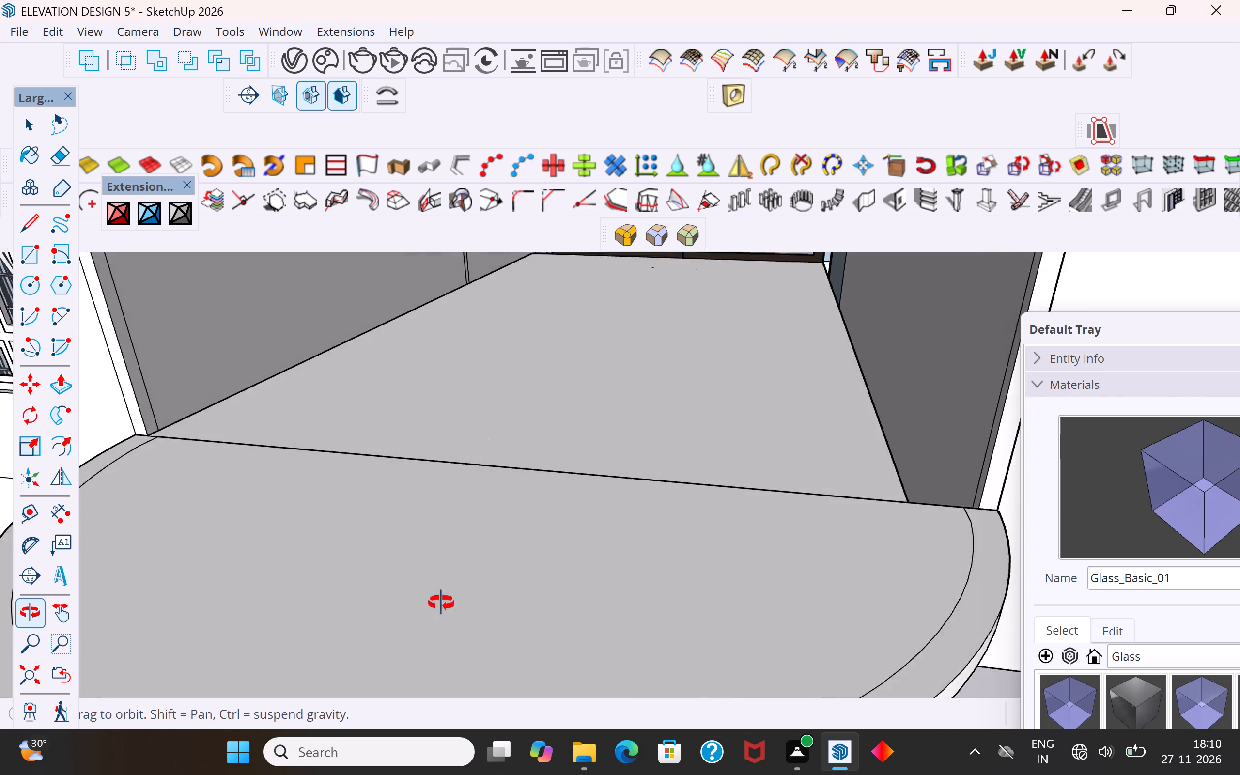
middle_drag(441, 603, 441, 613)
scroll(580, 474, down, 12)
middle_drag(588, 517, 712, 503)
scroll(516, 457, down, 3)
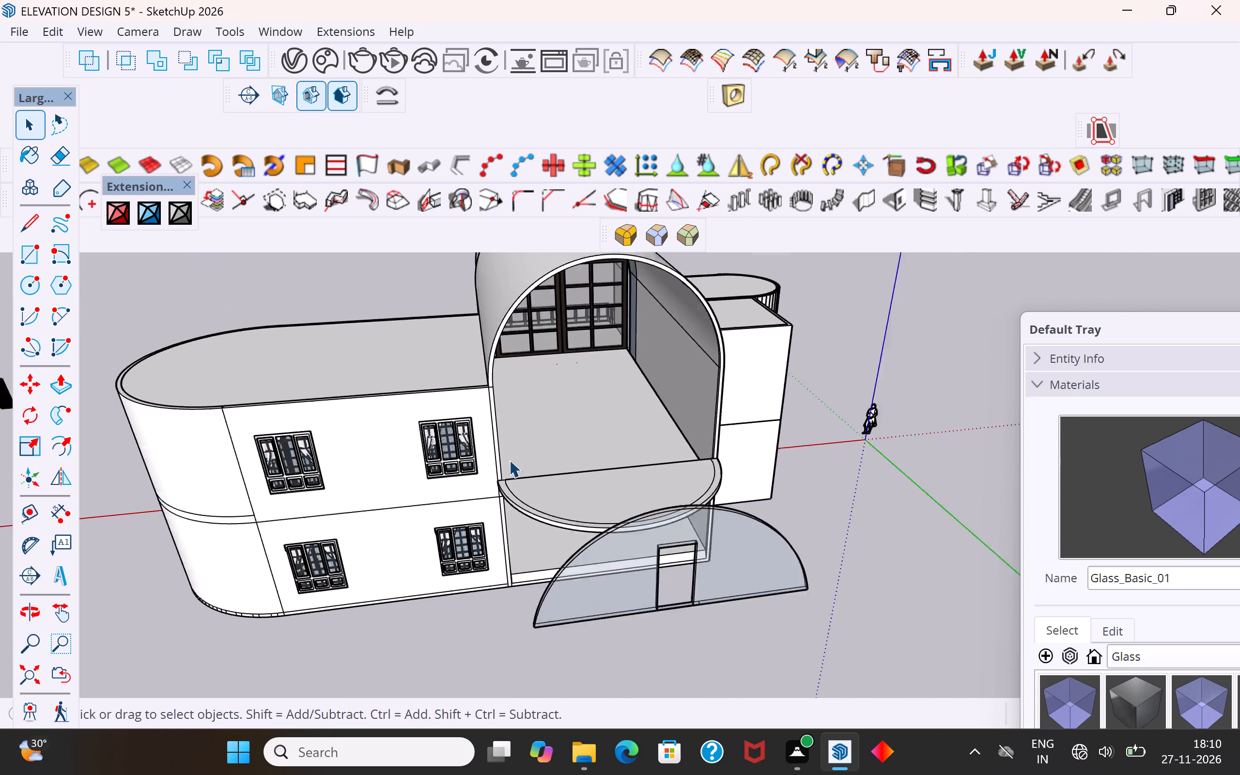
scroll(509, 460, down, 3)
middle_drag(657, 454, 684, 444)
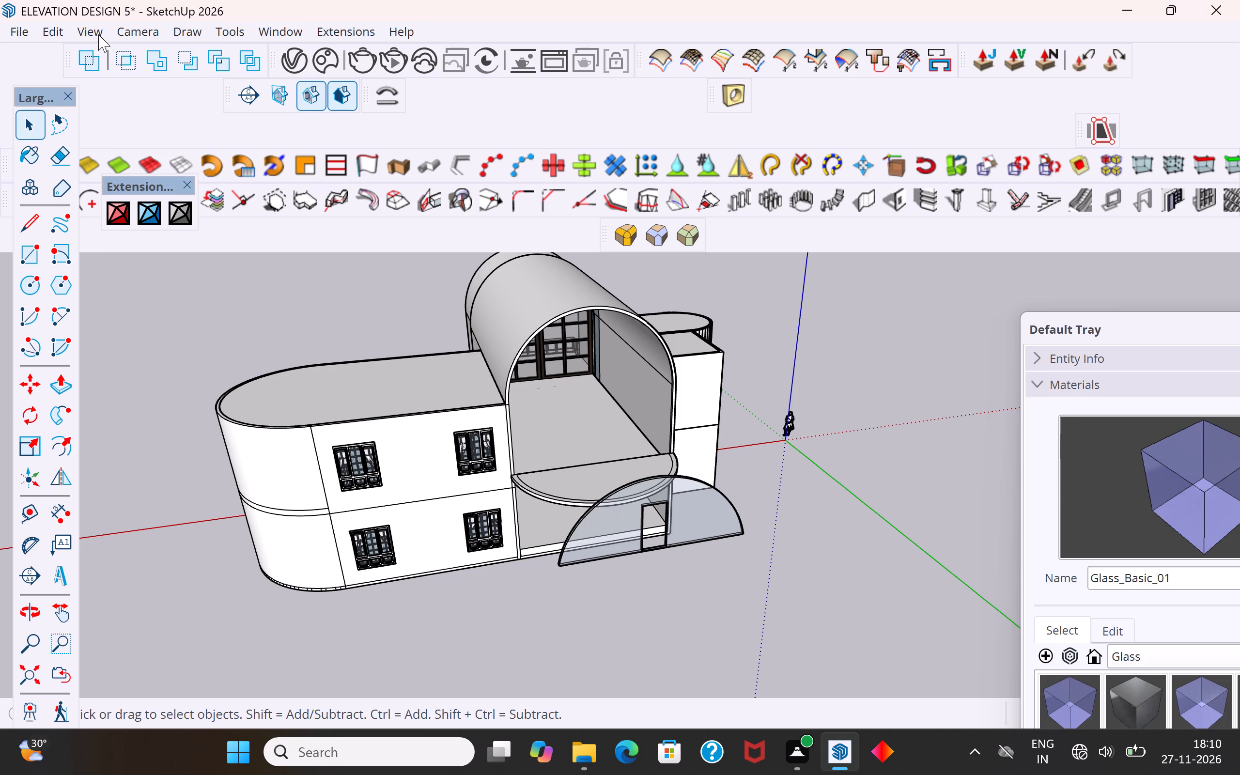
click(98, 34)
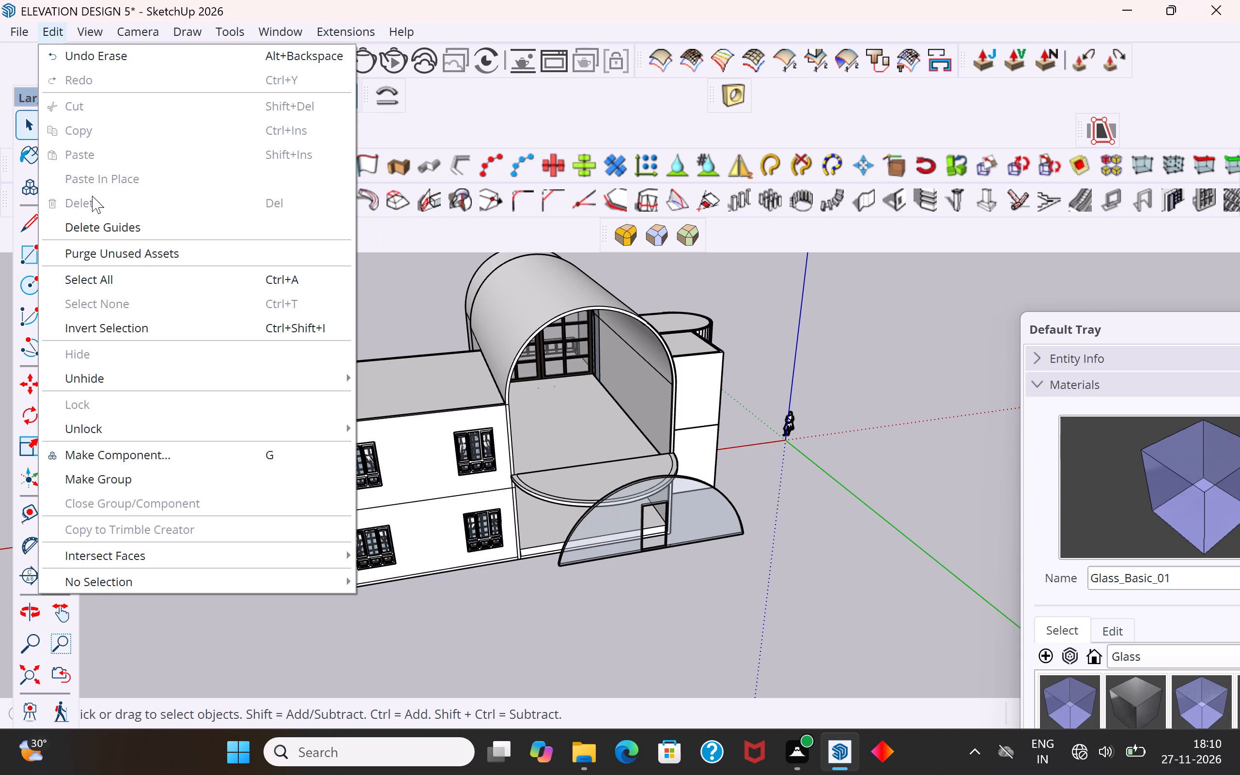
click(382, 419)
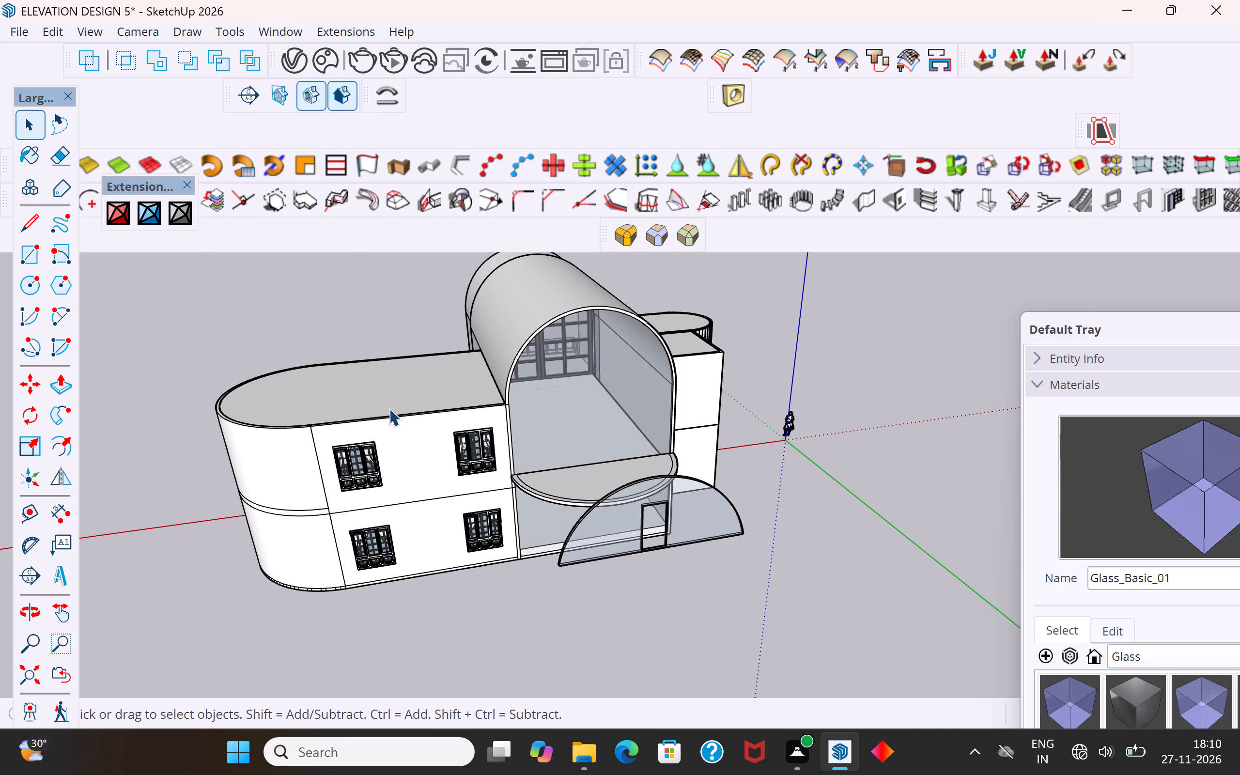
click(775, 457)
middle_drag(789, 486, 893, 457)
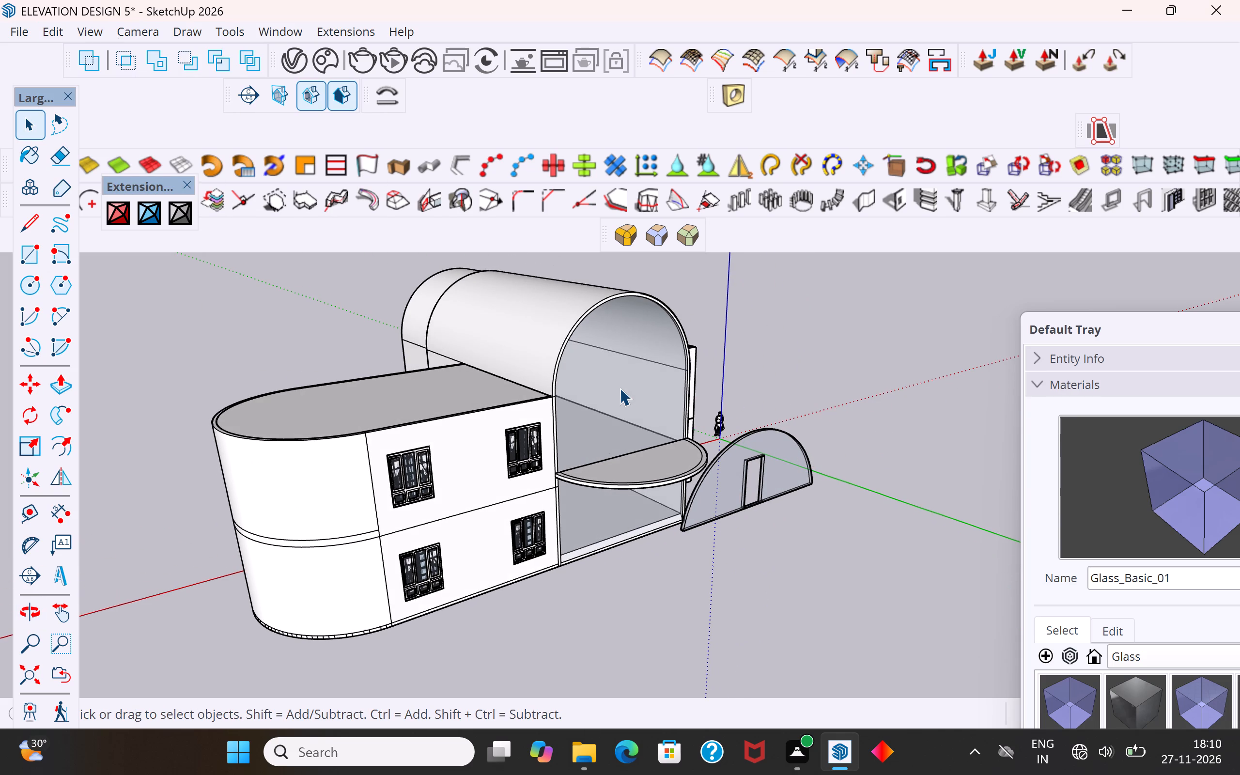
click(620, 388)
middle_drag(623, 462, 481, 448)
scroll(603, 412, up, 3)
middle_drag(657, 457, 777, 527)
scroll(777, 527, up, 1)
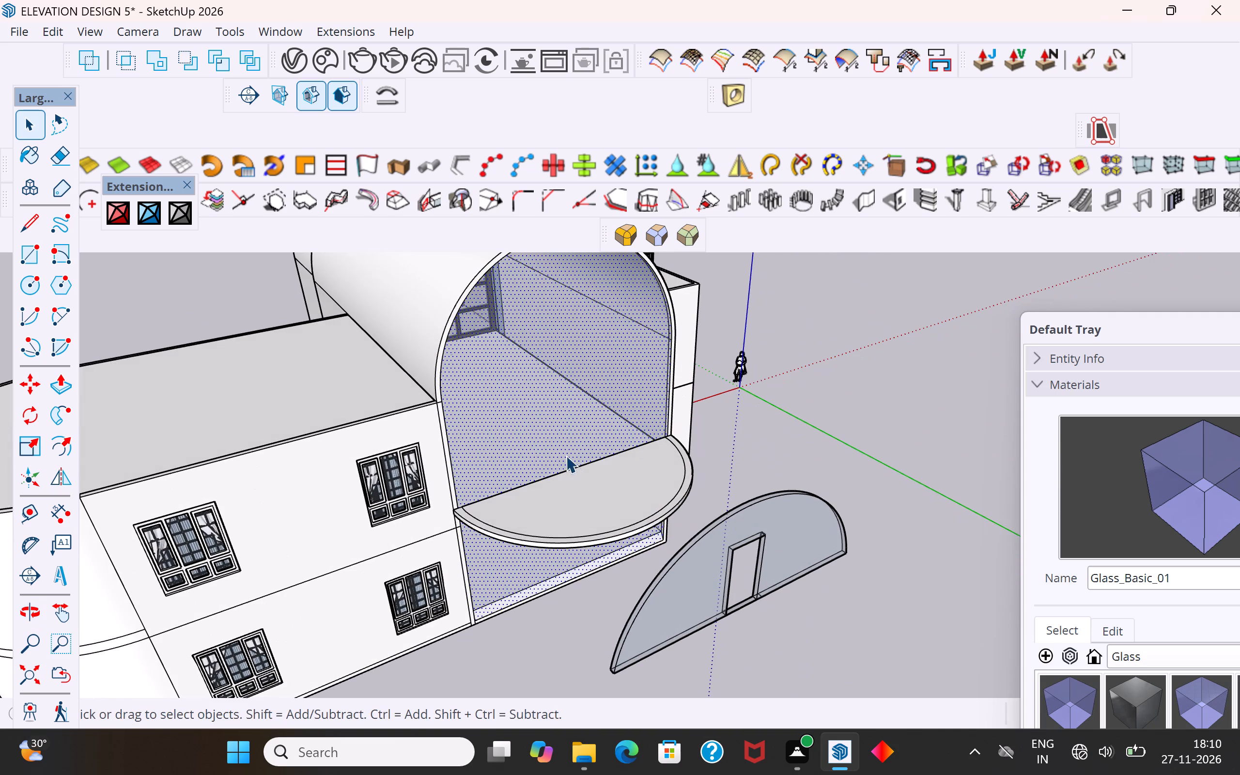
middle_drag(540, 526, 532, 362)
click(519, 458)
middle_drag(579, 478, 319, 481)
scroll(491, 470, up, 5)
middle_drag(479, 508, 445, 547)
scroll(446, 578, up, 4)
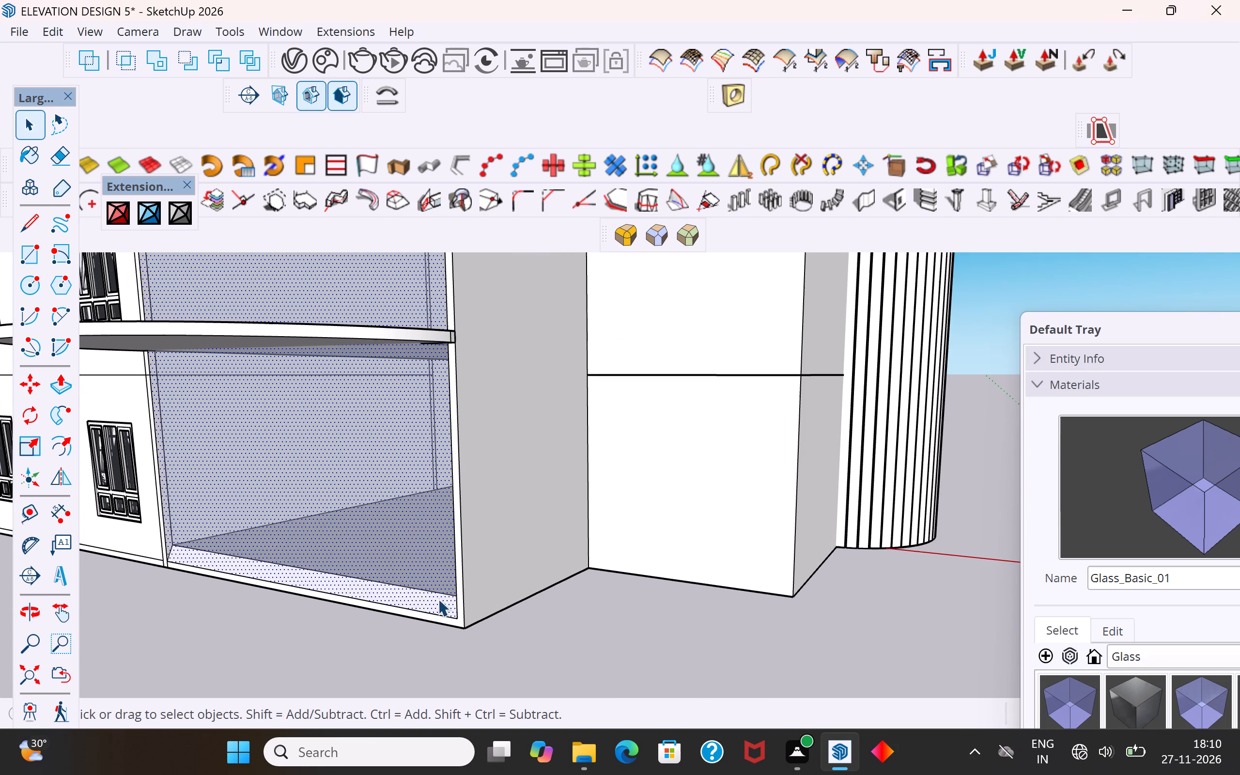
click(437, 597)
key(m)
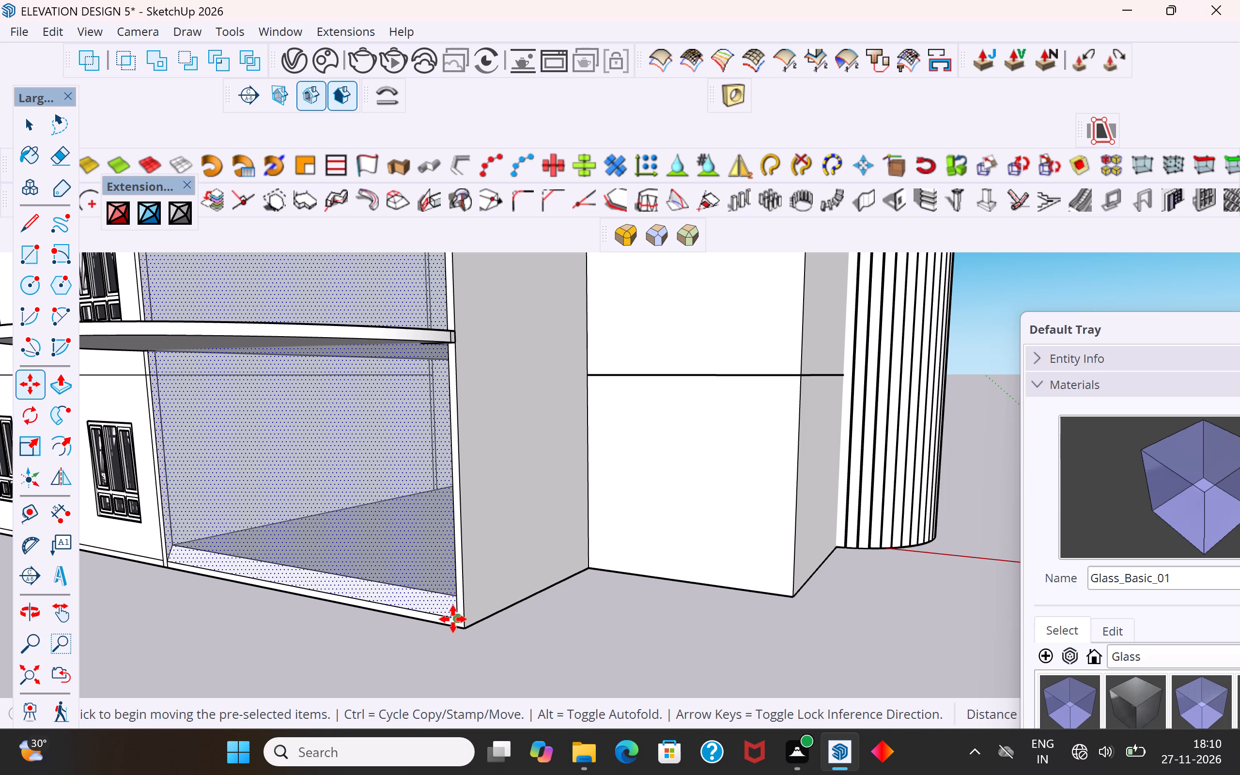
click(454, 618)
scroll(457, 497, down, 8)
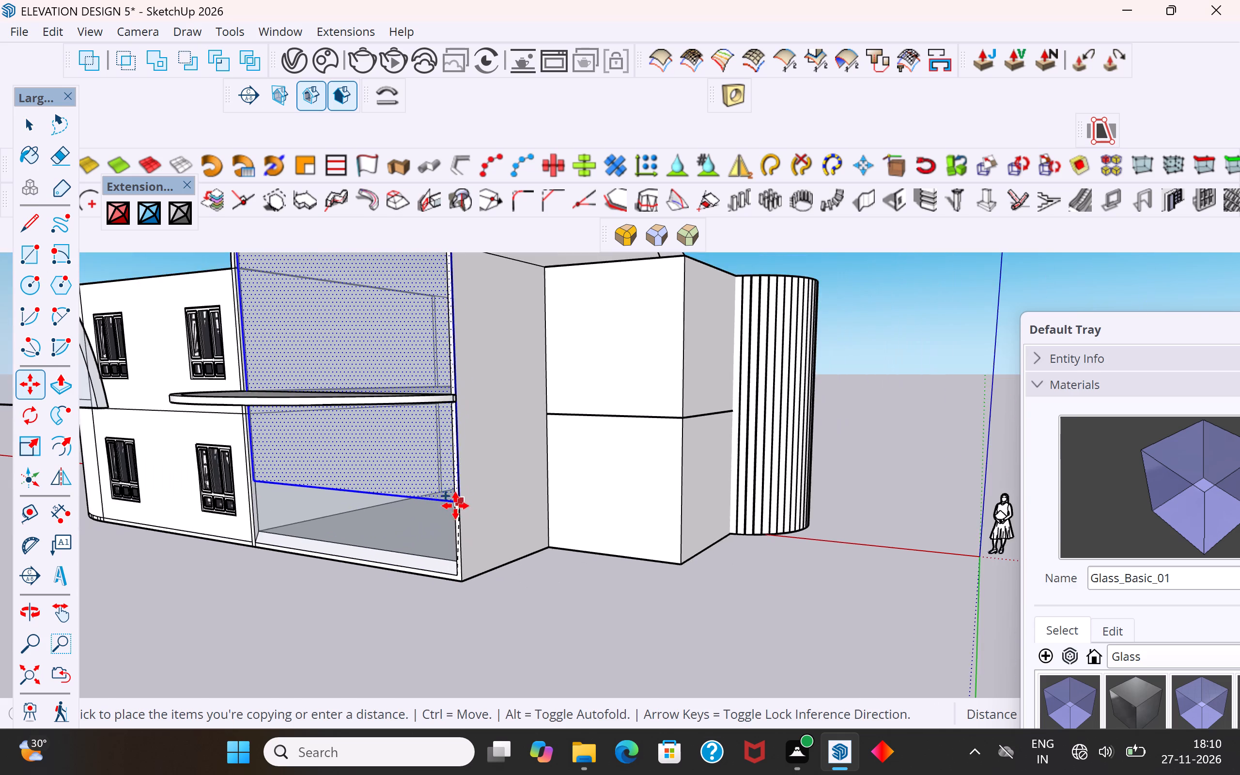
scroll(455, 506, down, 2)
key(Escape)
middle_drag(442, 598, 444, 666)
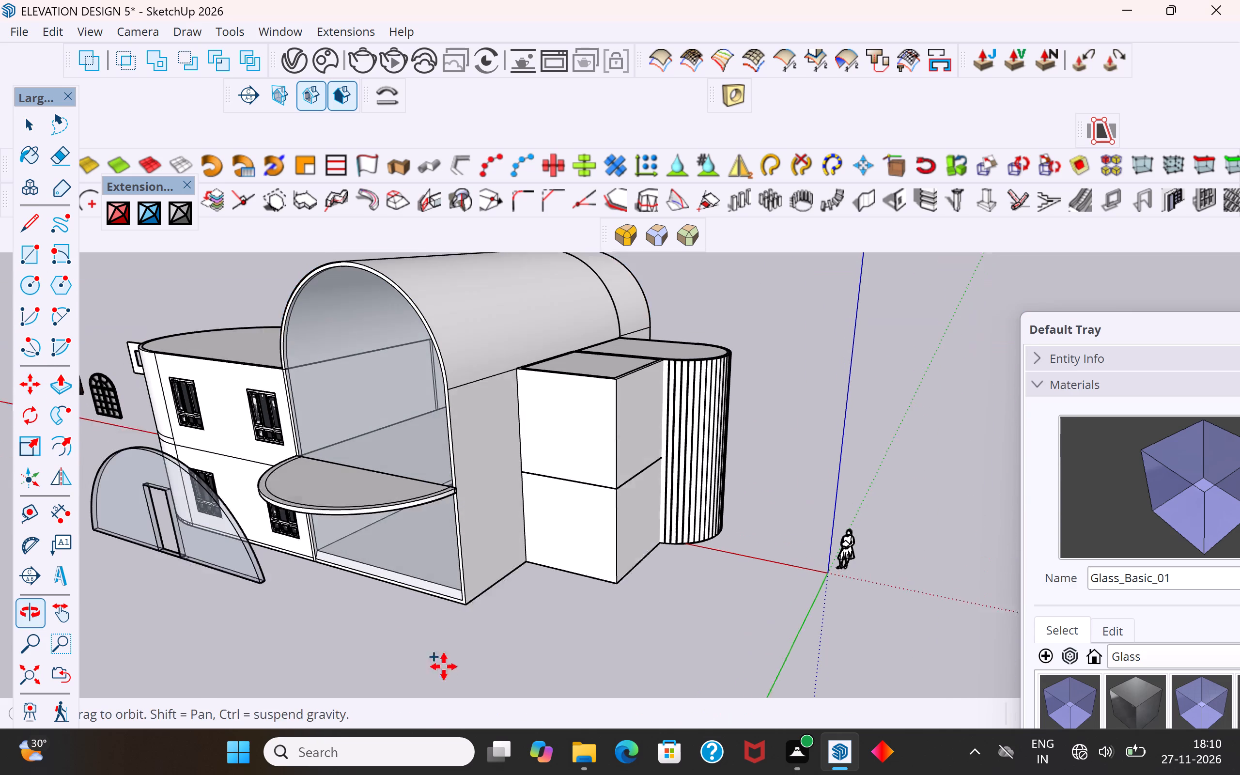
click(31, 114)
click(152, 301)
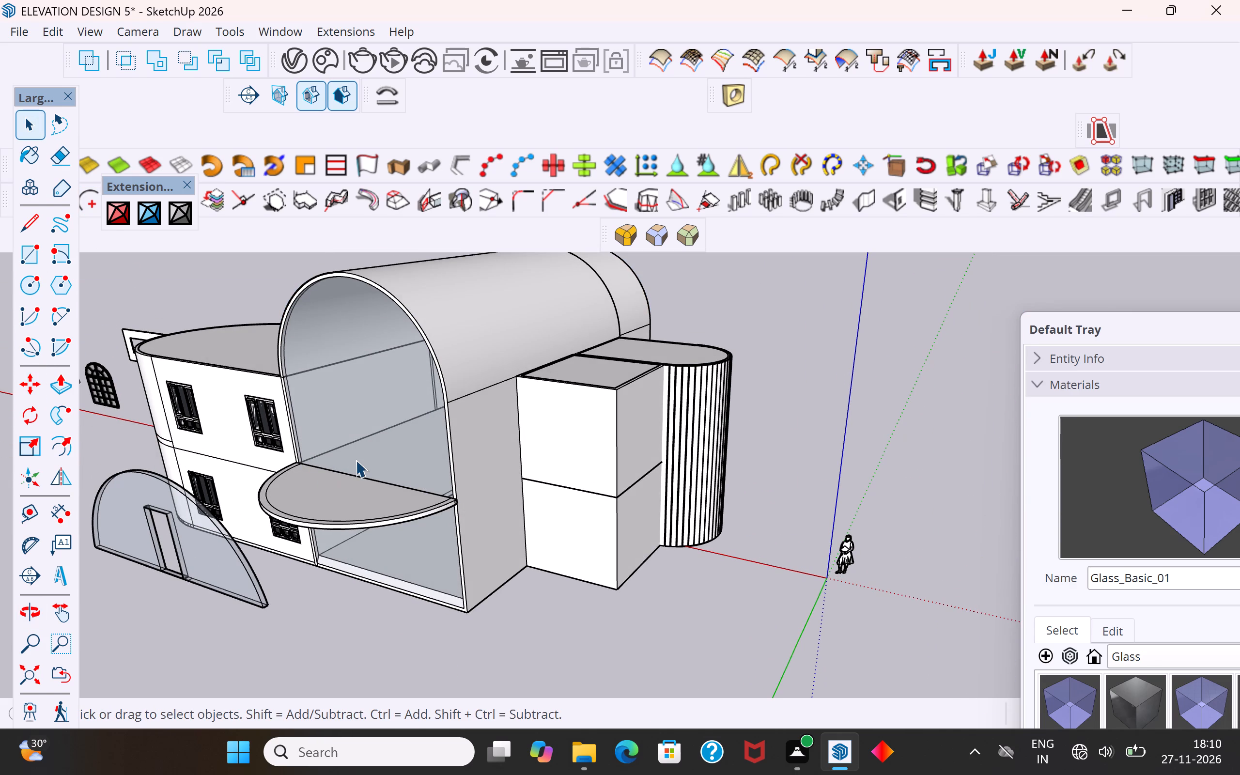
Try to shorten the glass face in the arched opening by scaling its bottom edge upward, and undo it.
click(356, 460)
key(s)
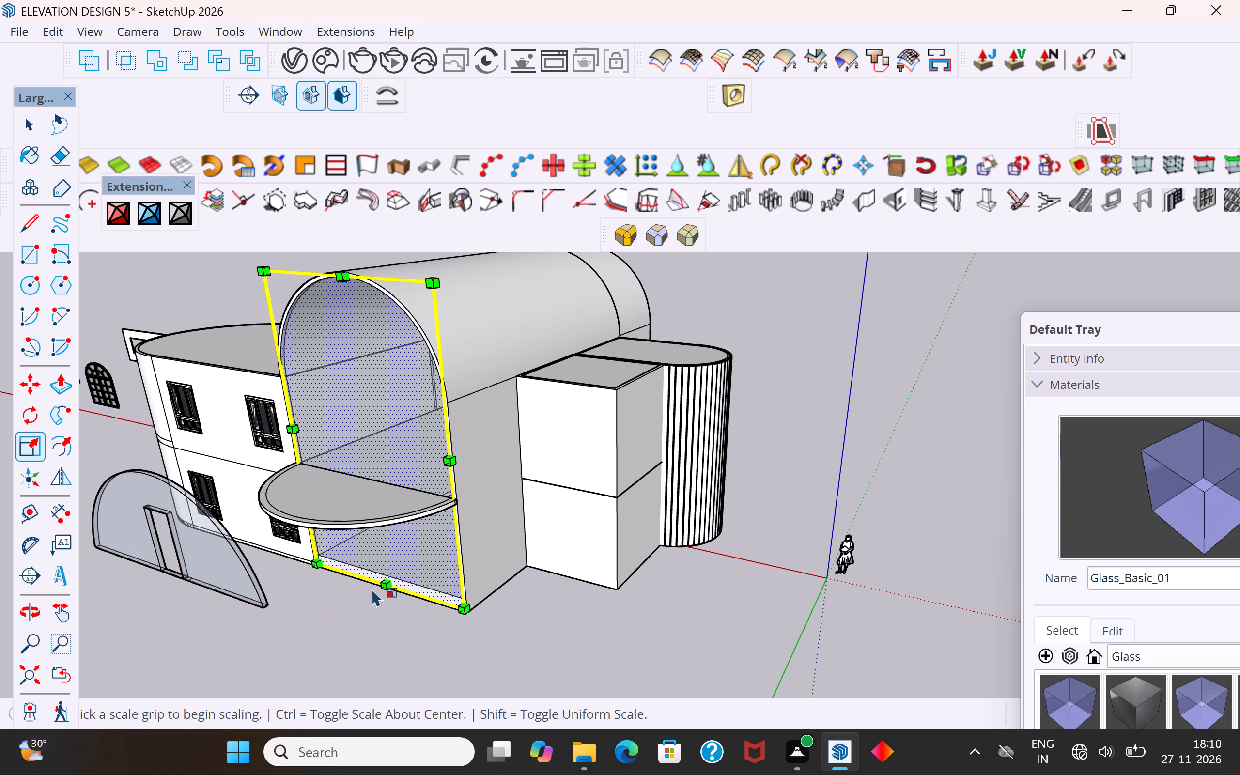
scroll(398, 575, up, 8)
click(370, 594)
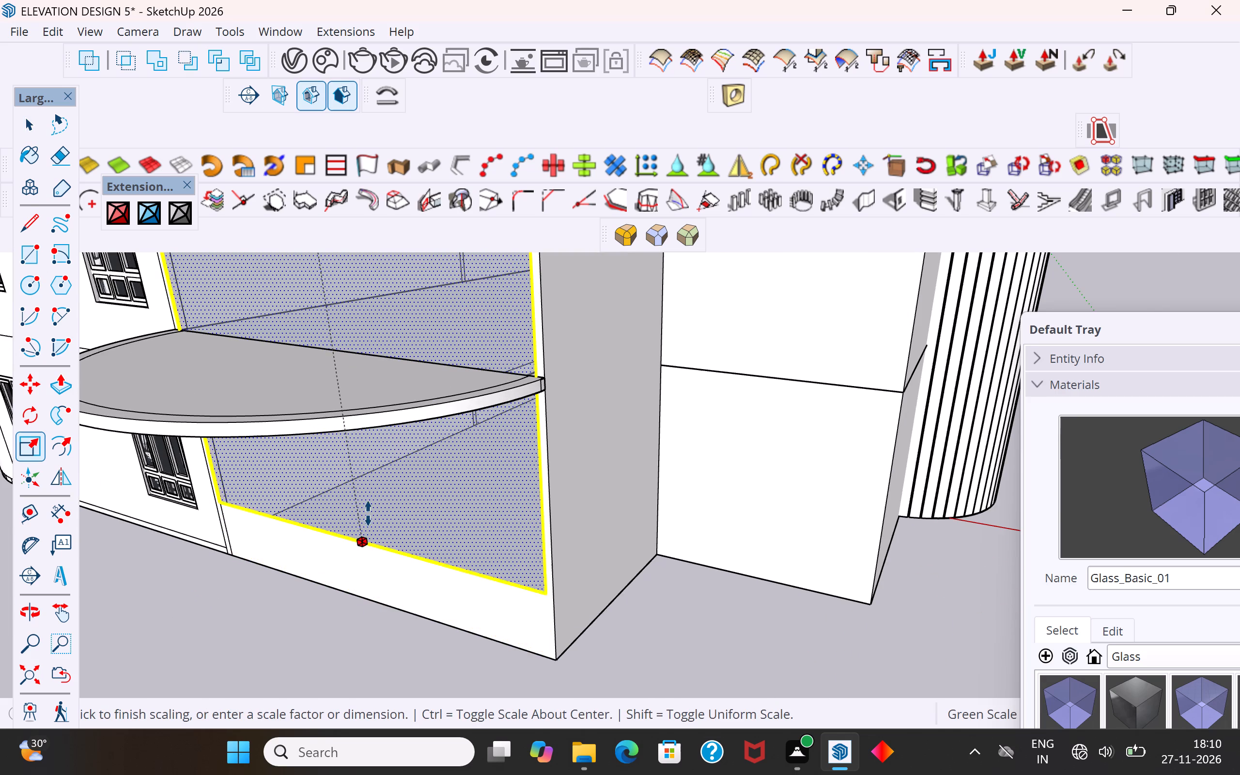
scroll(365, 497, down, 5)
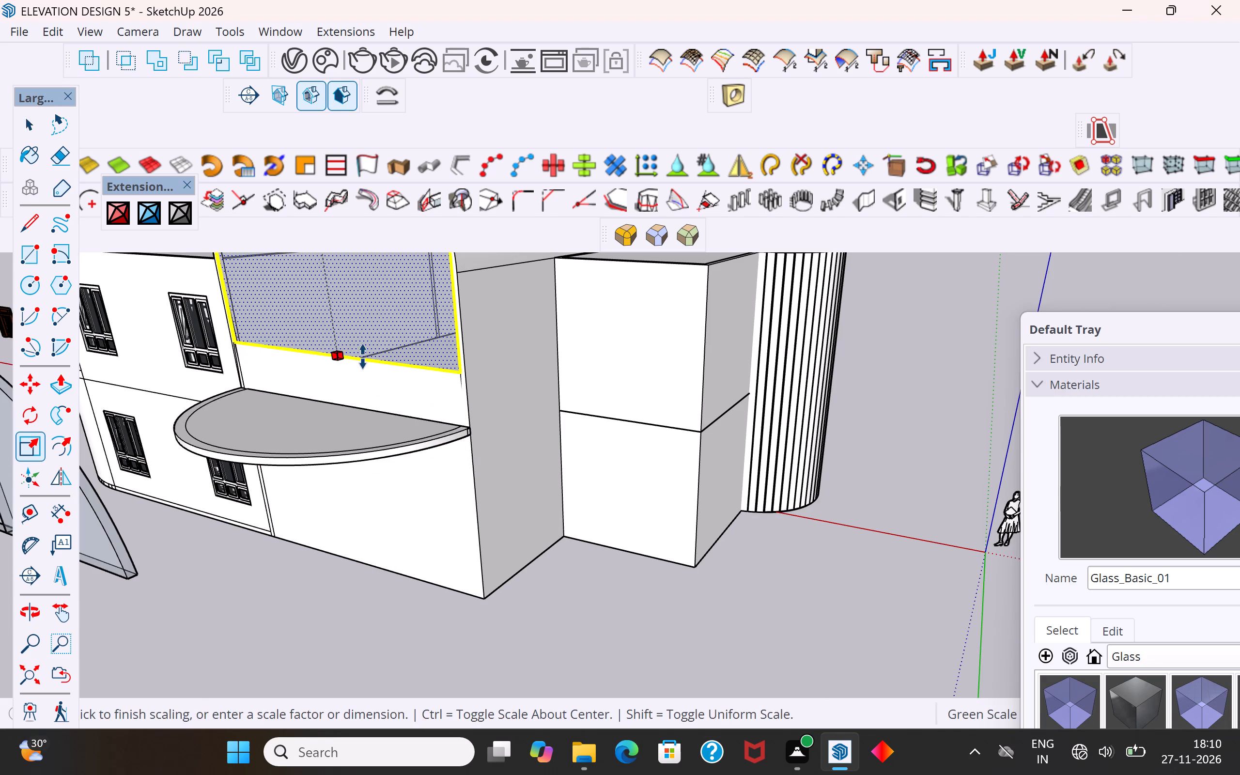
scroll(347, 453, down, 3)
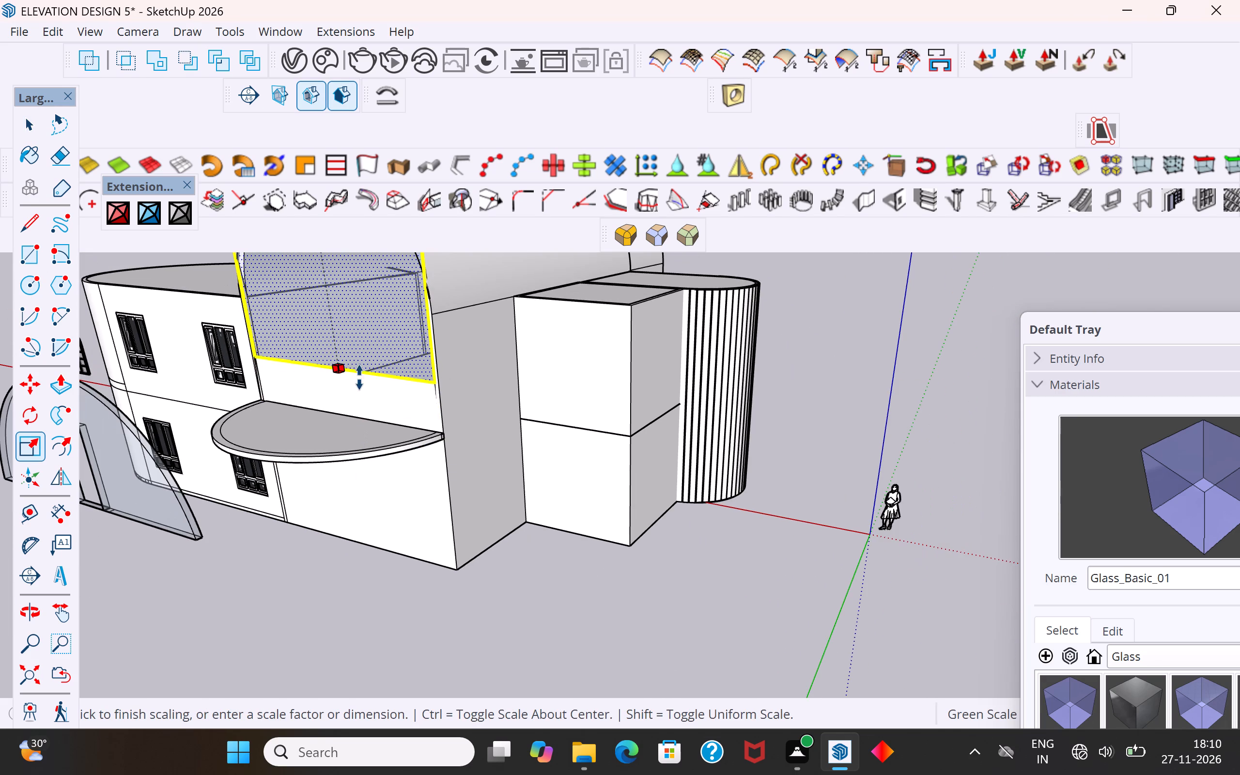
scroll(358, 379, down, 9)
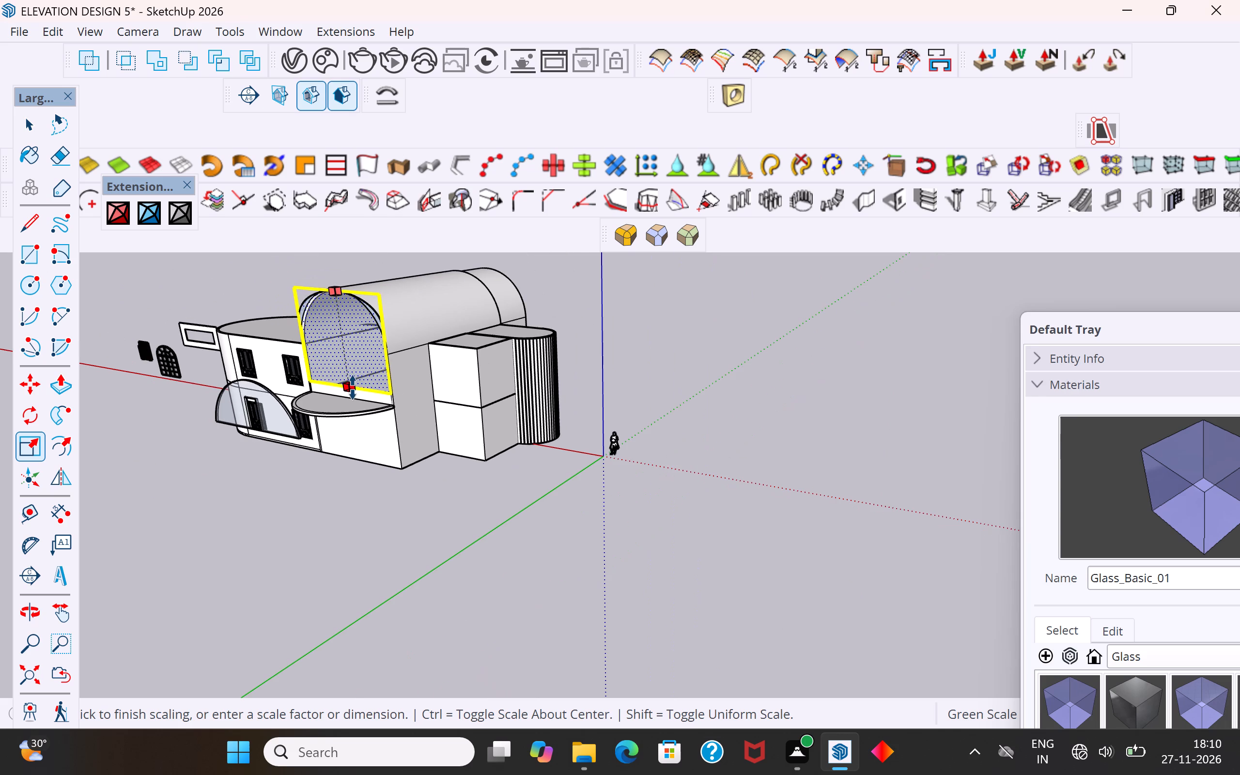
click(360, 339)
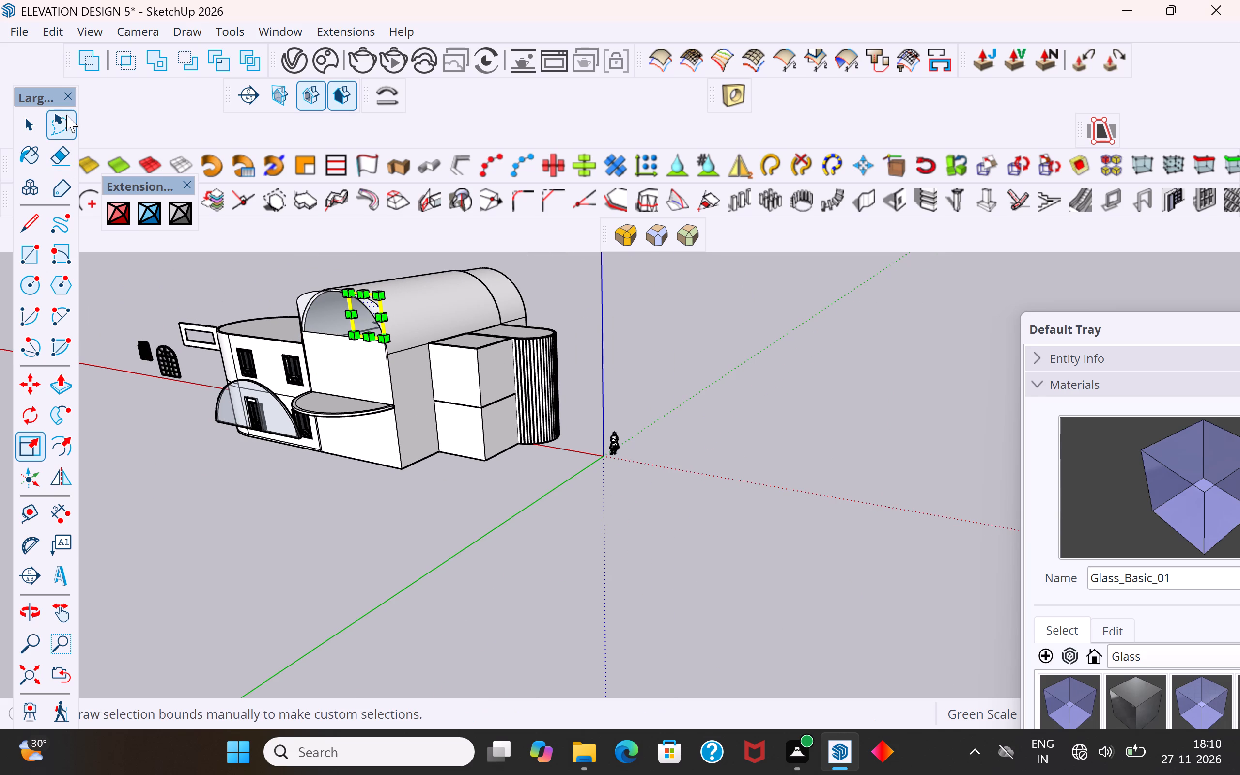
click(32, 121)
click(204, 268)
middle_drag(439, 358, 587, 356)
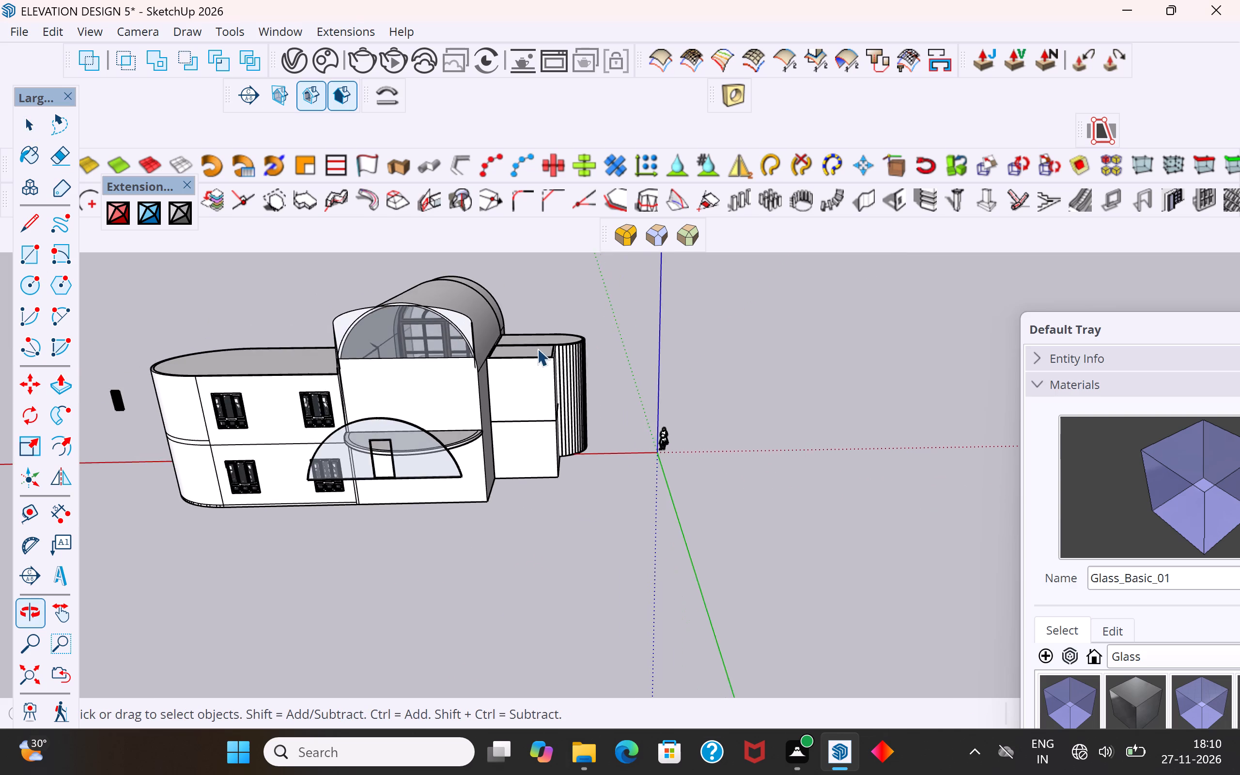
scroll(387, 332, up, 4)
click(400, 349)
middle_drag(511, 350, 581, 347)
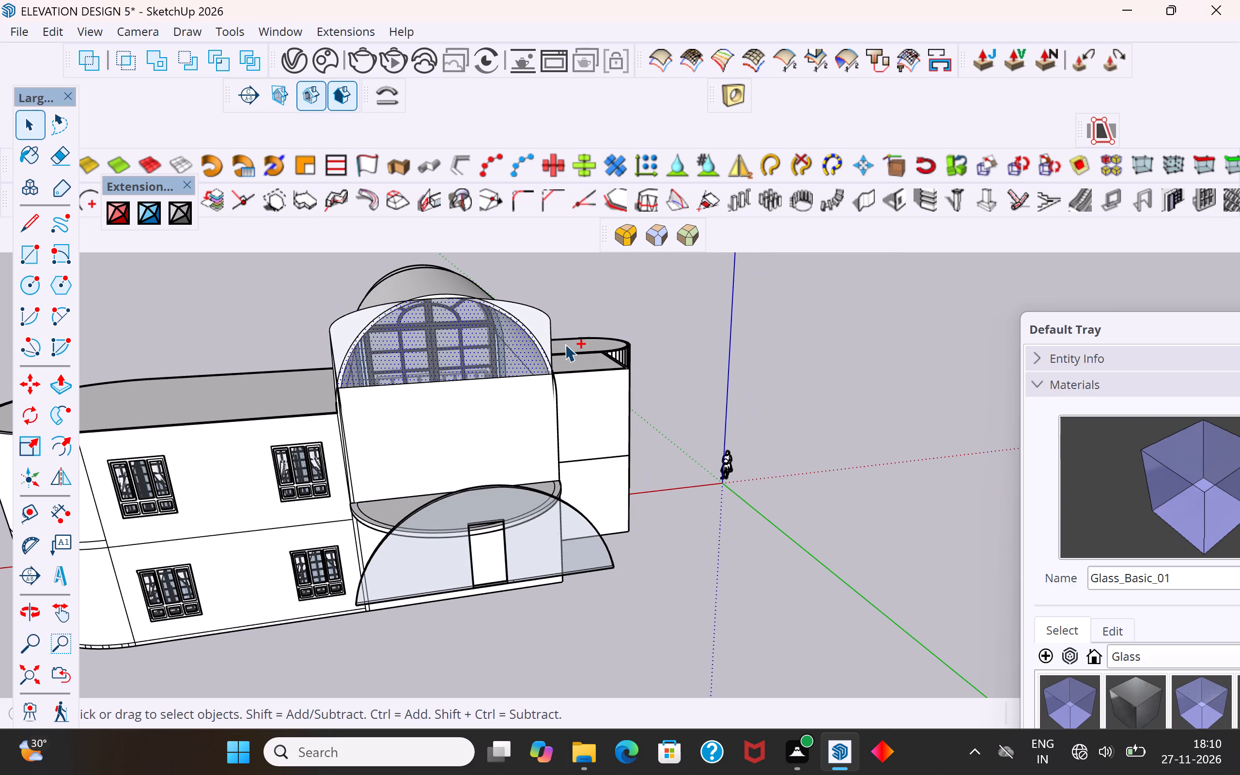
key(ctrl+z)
Examine the full-height glass face across the arched front opening and its meeting with the balcony from several angles.
middle_drag(476, 509, 719, 478)
click(530, 432)
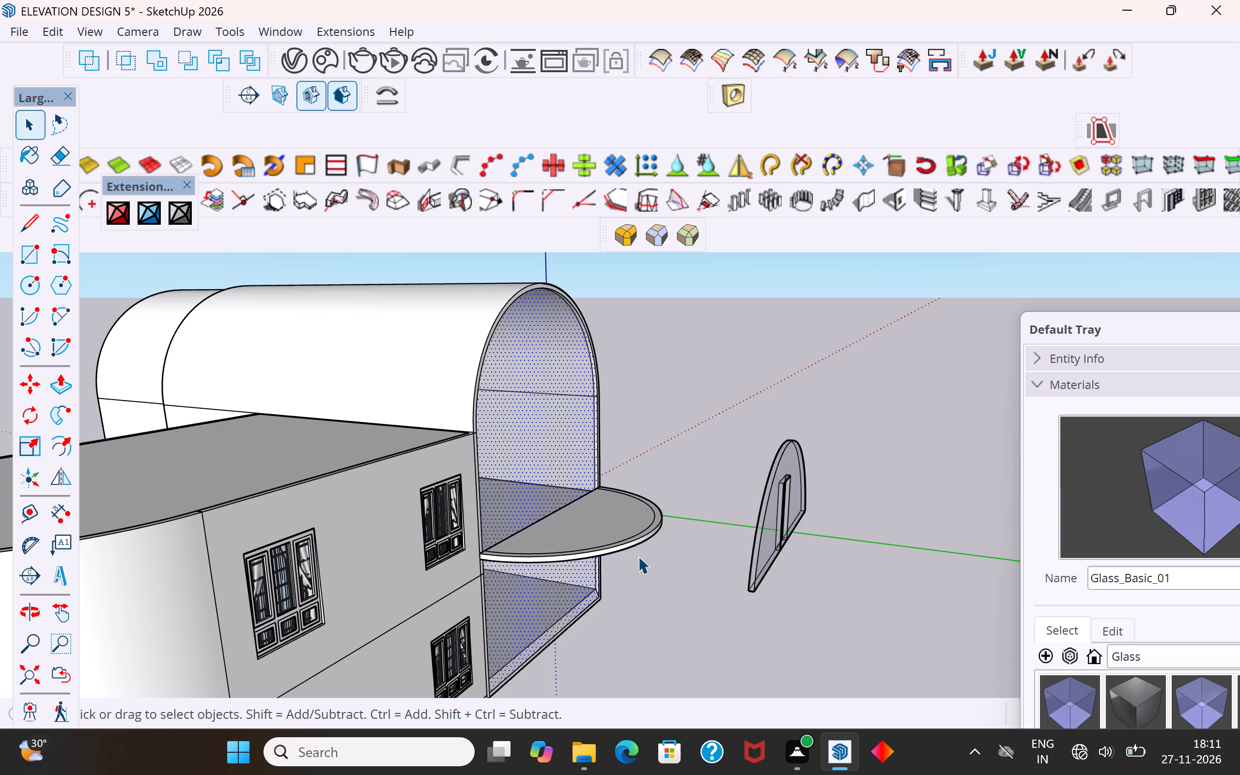
scroll(623, 417, down, 4)
middle_drag(614, 493, 590, 590)
scroll(565, 567, up, 6)
middle_drag(585, 565, 554, 485)
scroll(554, 485, down, 5)
middle_drag(607, 530, 592, 540)
scroll(583, 338, up, 2)
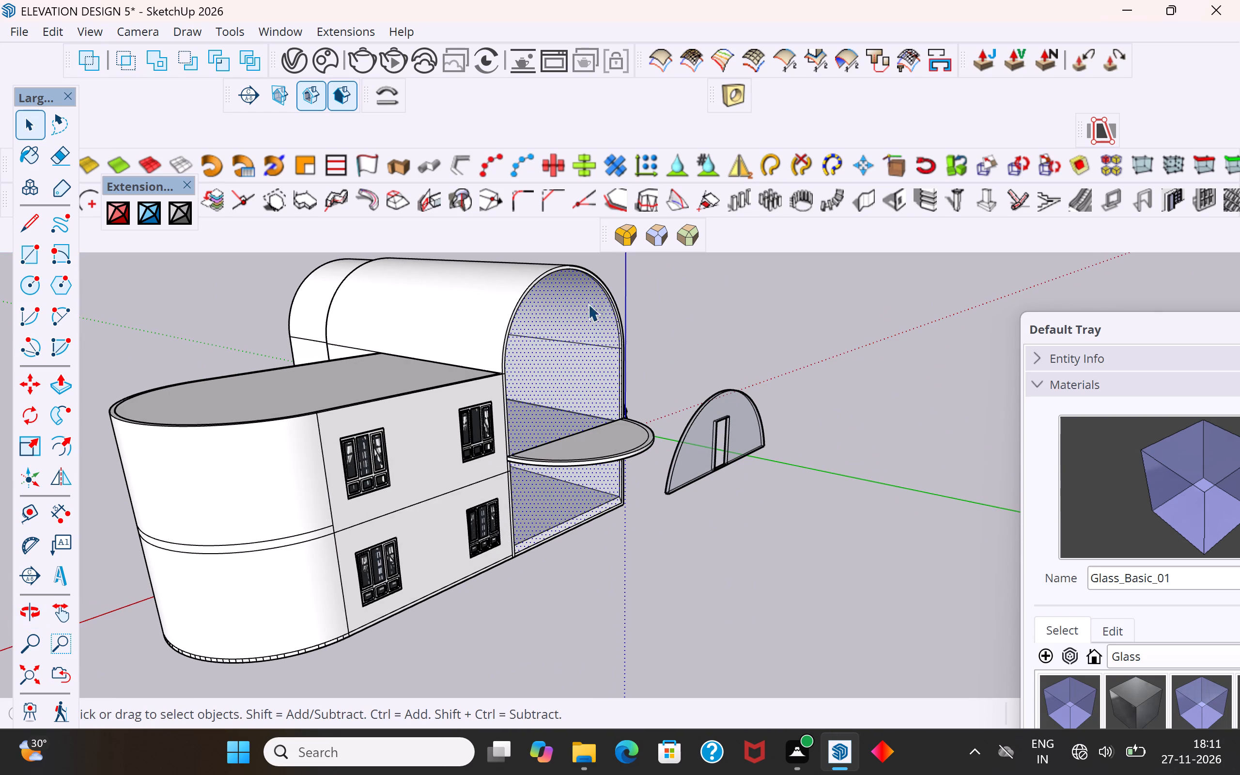
scroll(478, 586, down, 3)
middle_drag(512, 575, 560, 565)
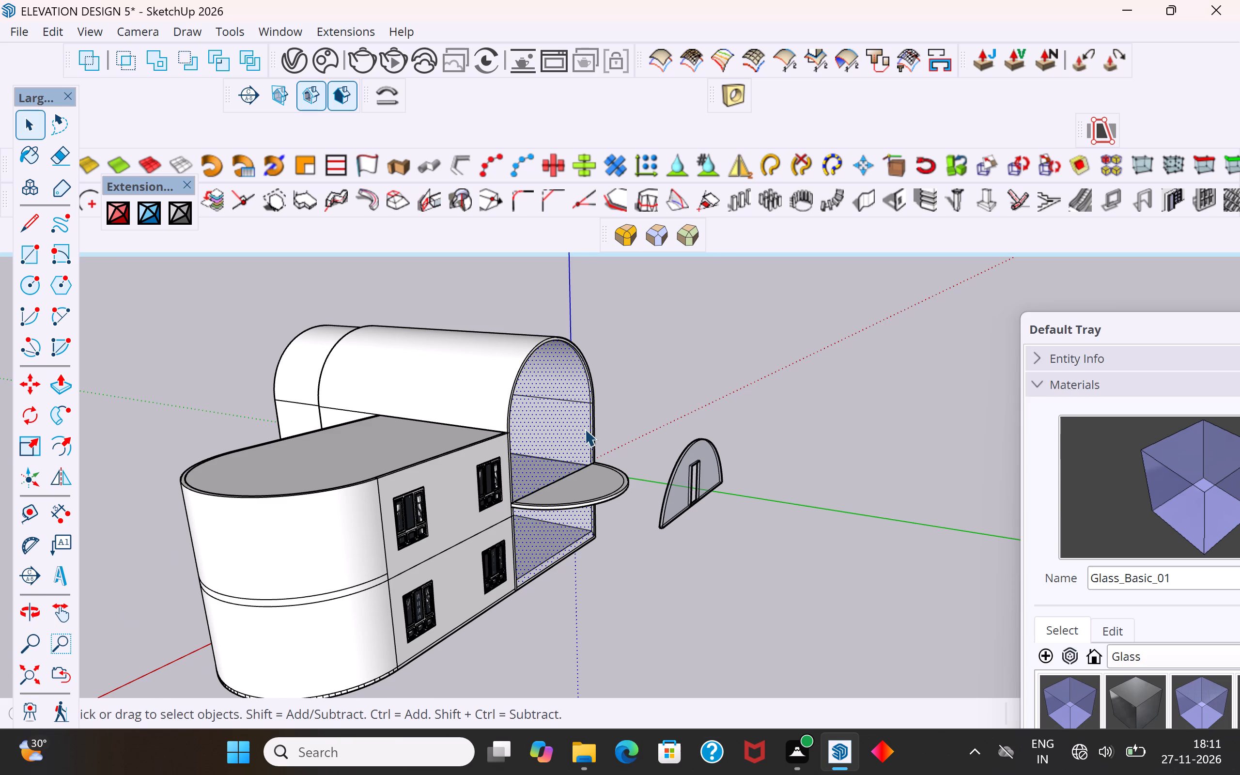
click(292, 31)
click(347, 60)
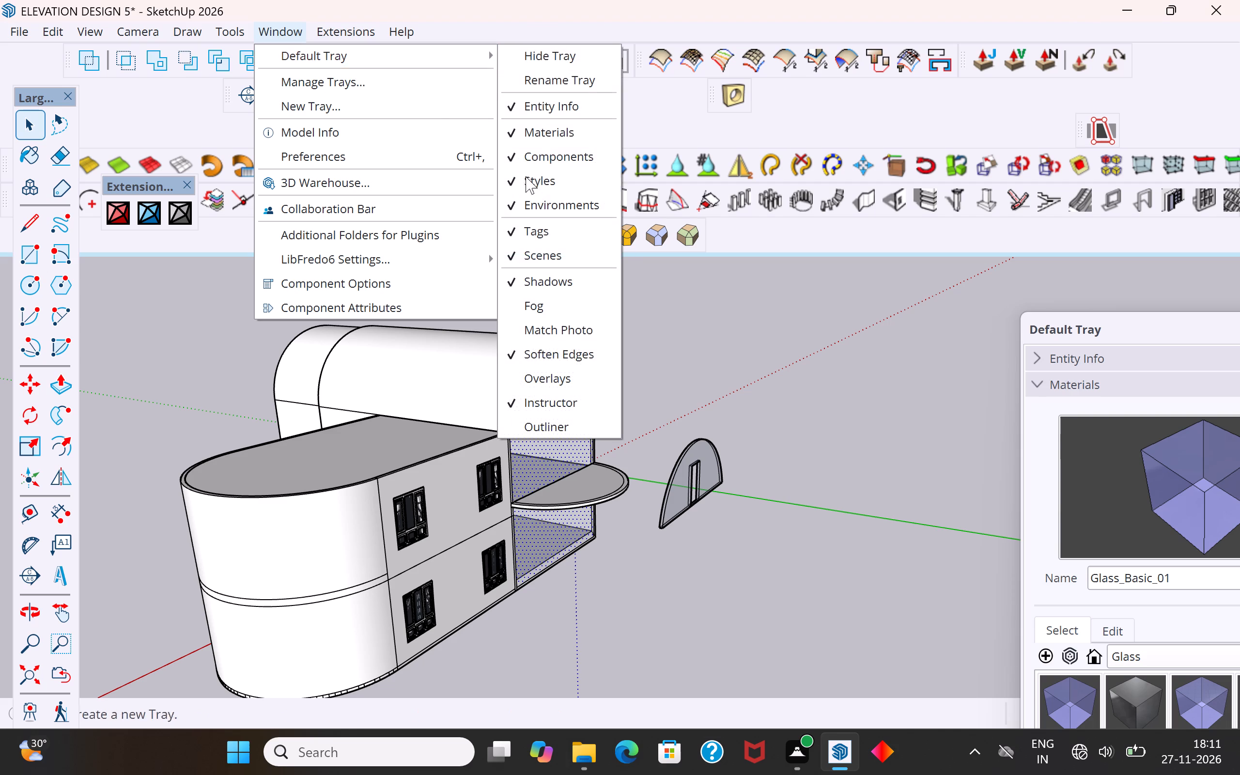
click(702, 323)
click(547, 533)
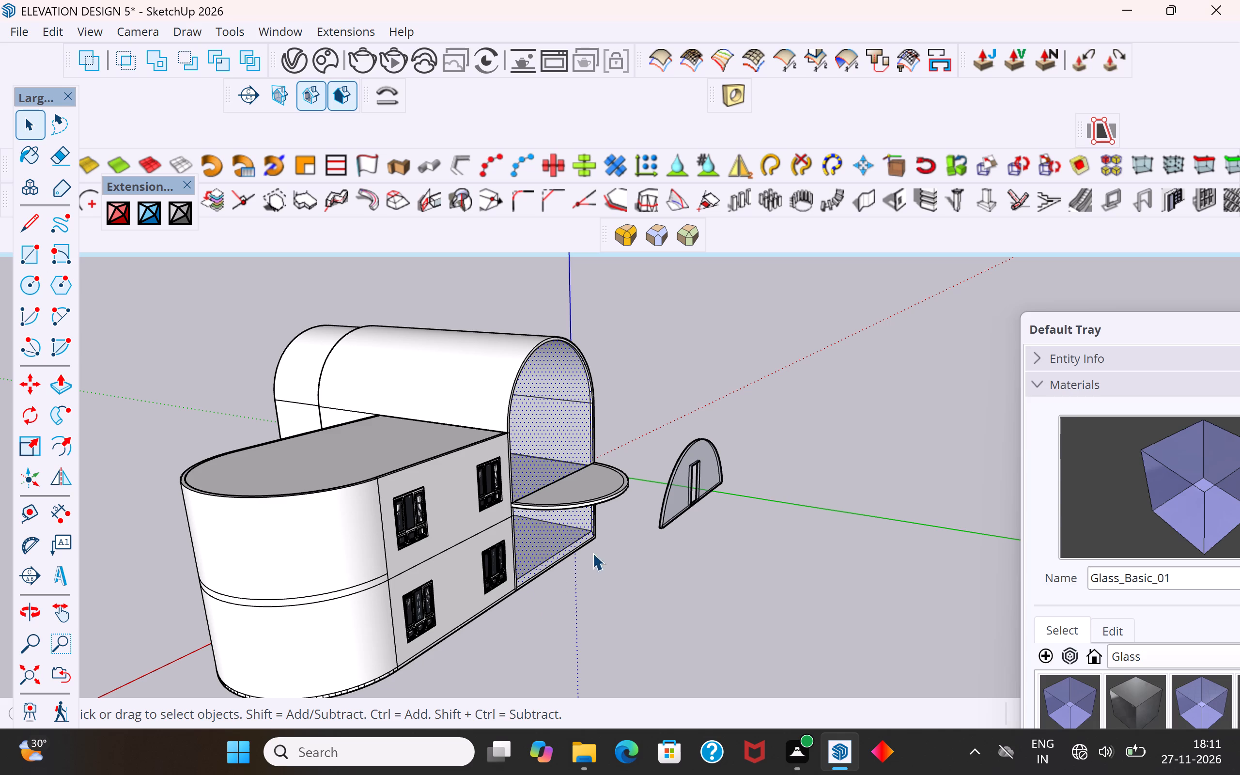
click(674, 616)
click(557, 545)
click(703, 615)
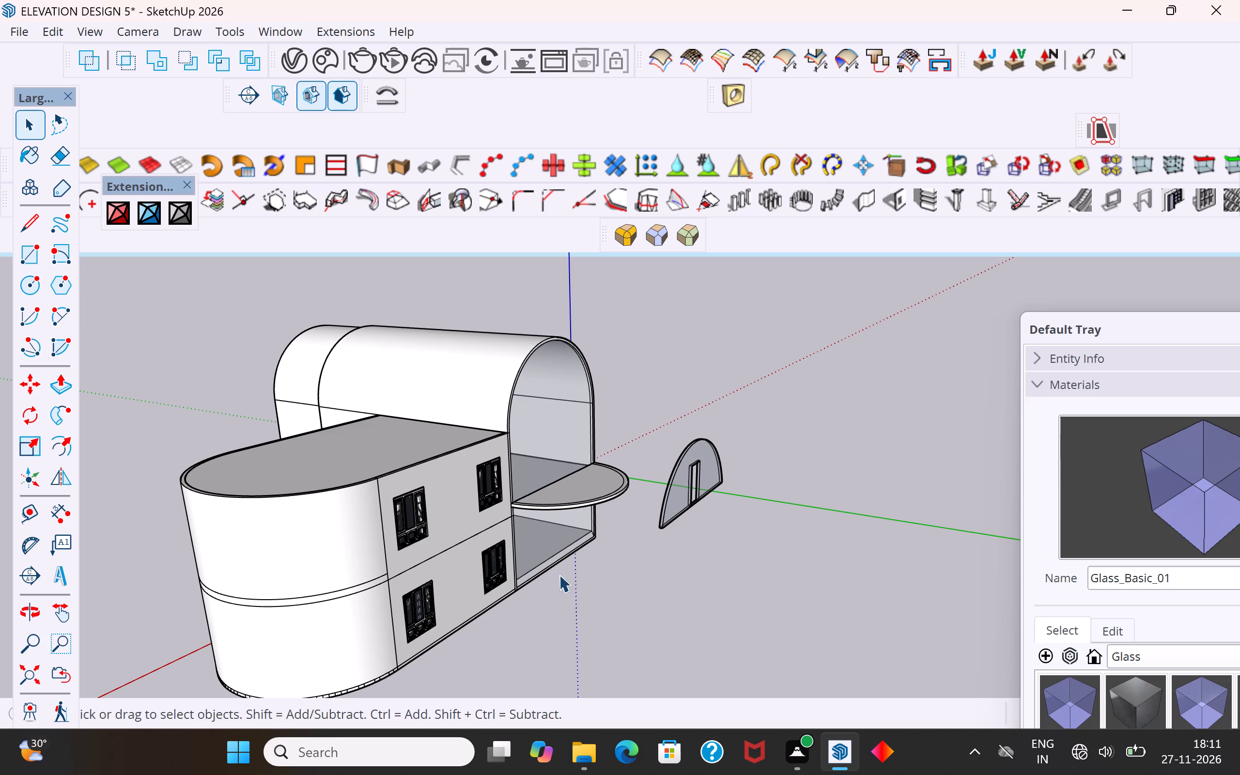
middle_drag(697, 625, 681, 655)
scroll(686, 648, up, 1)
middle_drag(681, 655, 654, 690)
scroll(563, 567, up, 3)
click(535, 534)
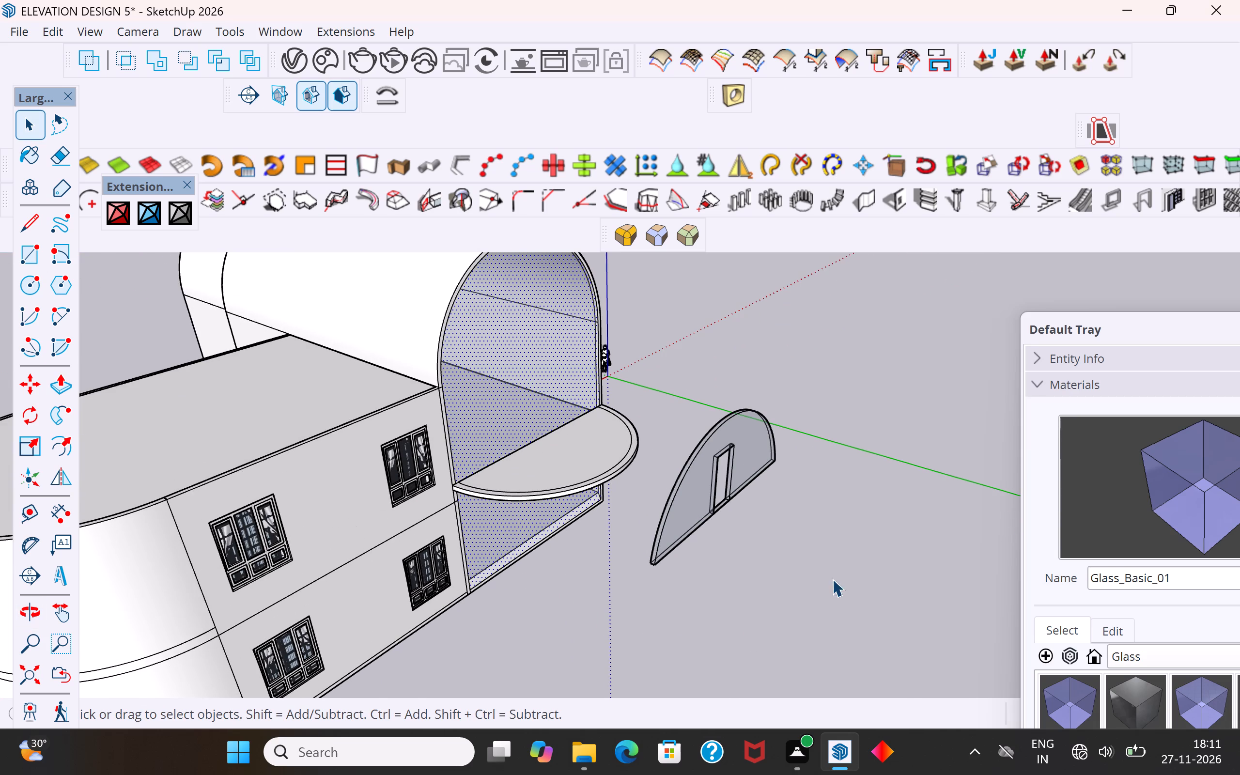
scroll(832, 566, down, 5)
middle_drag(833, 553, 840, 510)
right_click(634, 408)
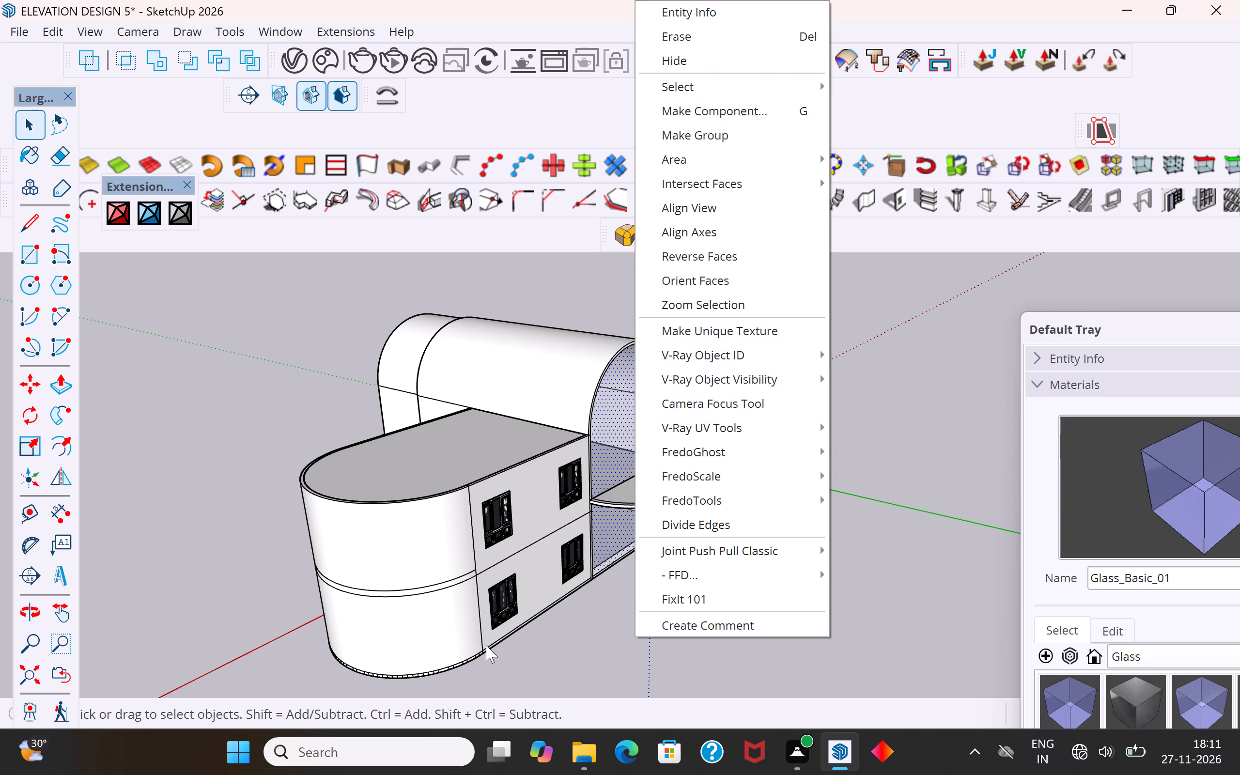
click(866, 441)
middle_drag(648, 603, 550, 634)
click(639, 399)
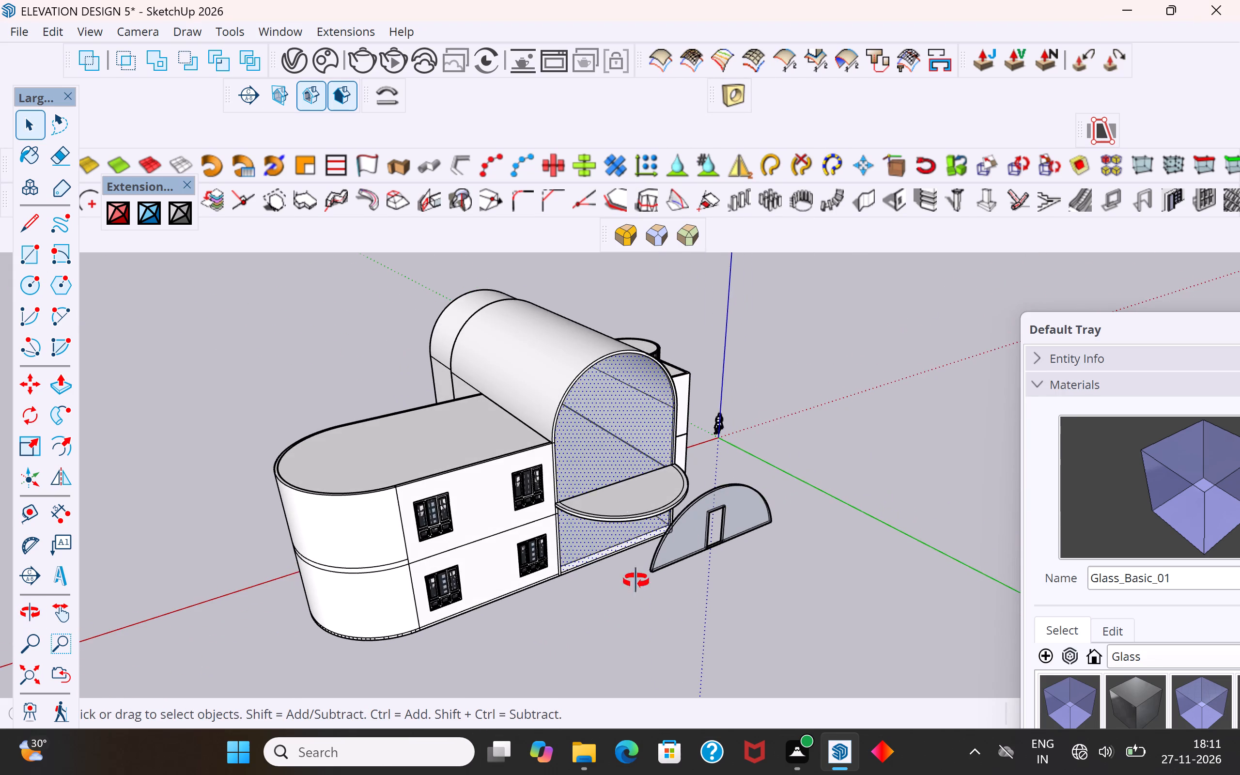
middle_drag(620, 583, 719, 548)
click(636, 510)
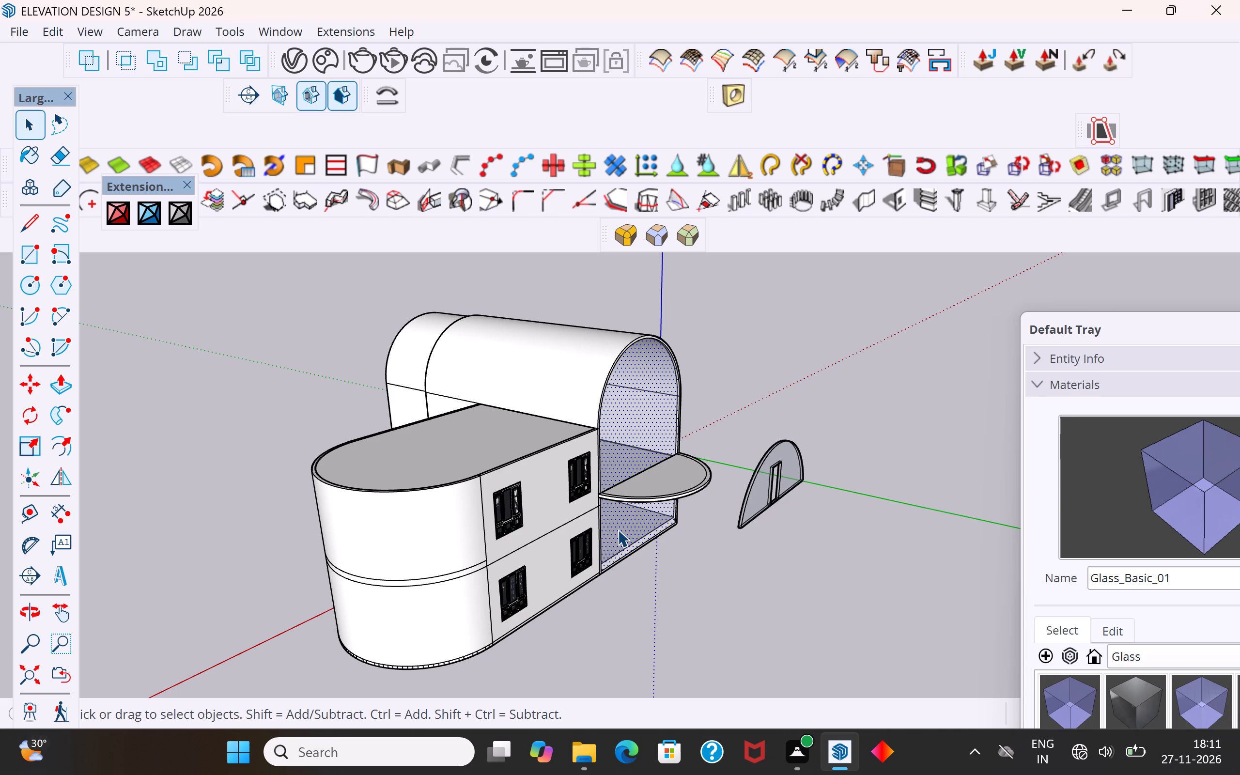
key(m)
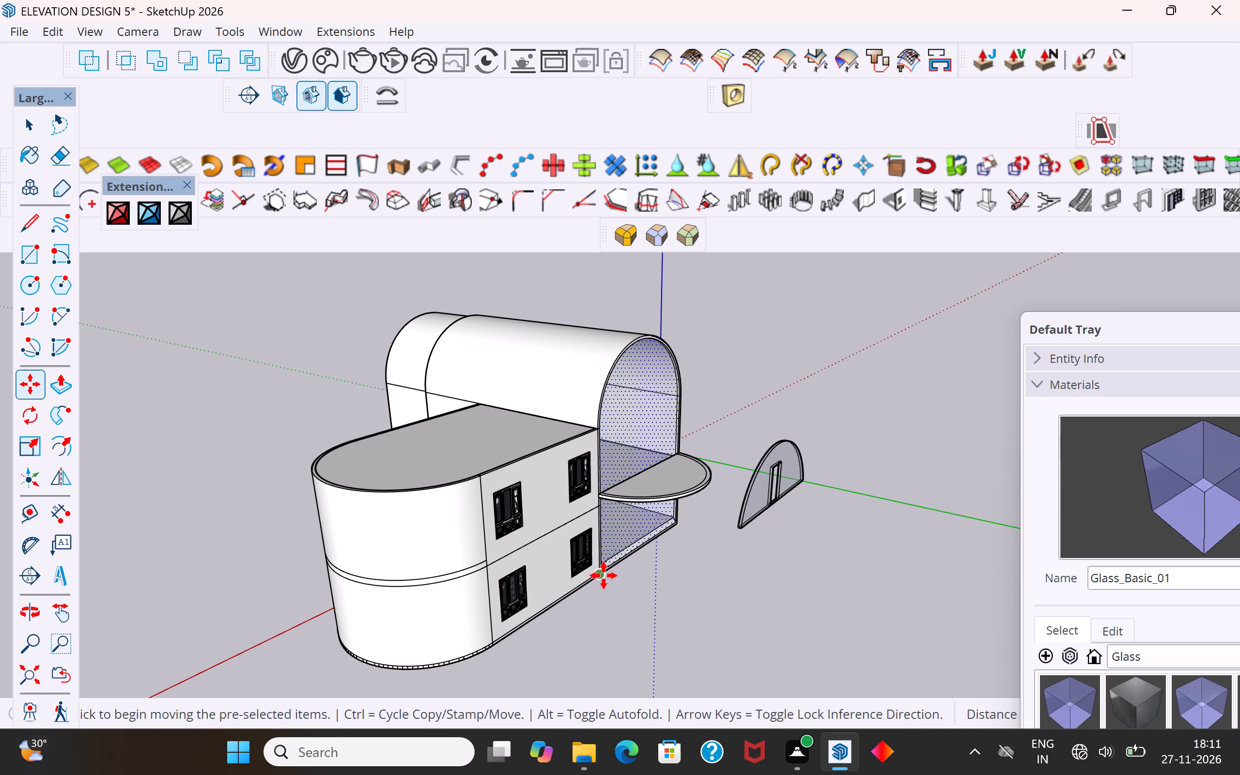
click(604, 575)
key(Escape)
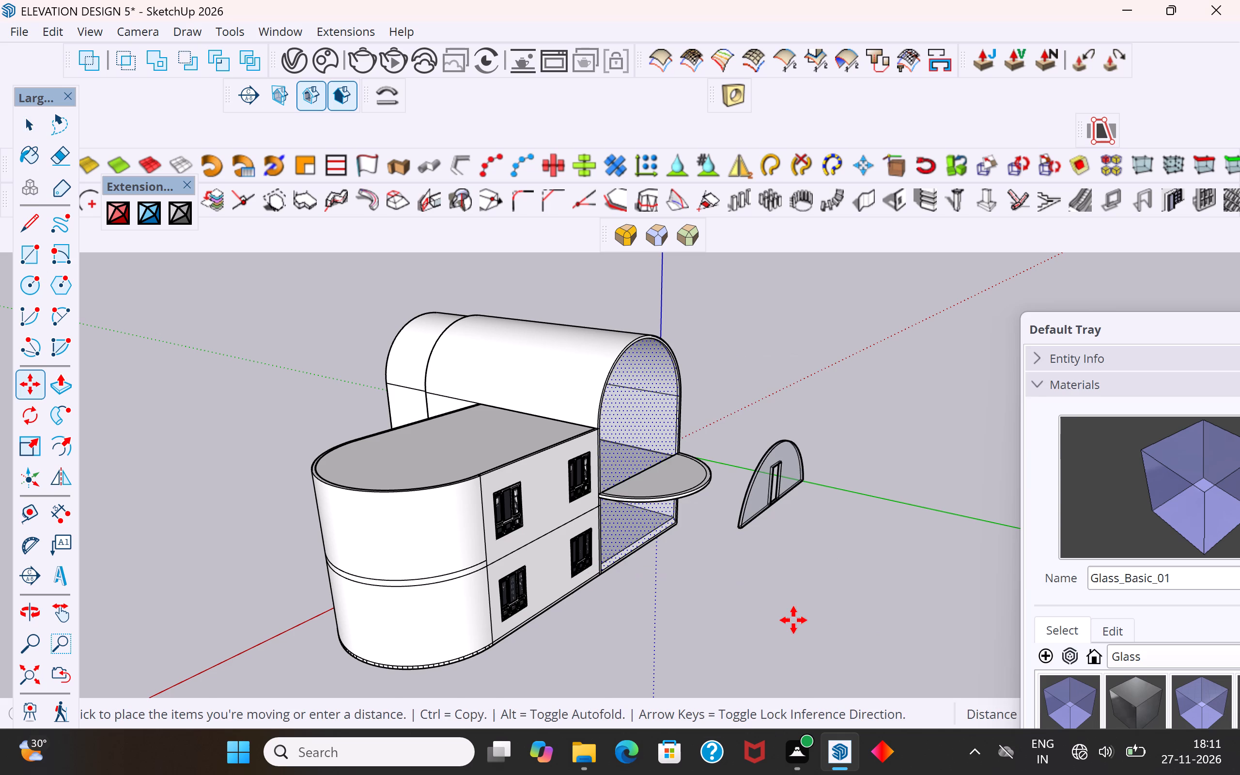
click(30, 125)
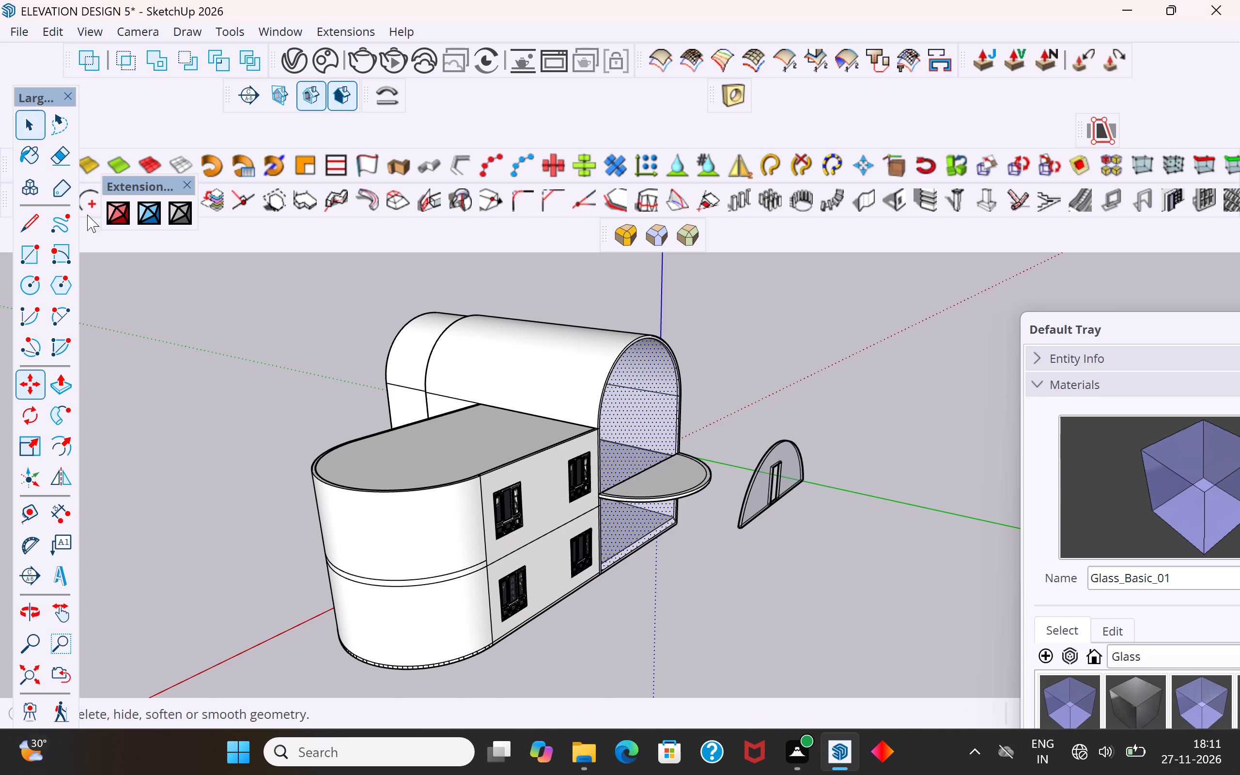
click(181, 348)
Copy the glass face from its lower corner at the arched opening to a free spot in front of the building.
click(650, 413)
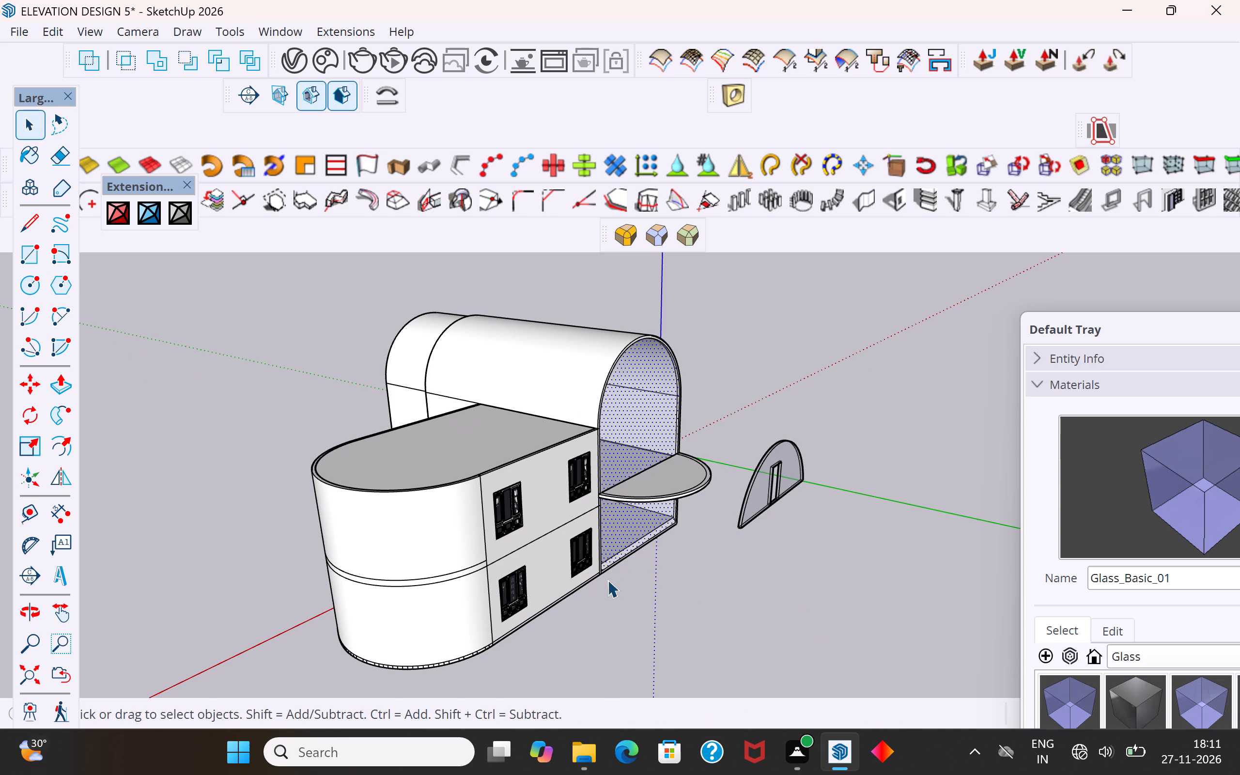
key(m)
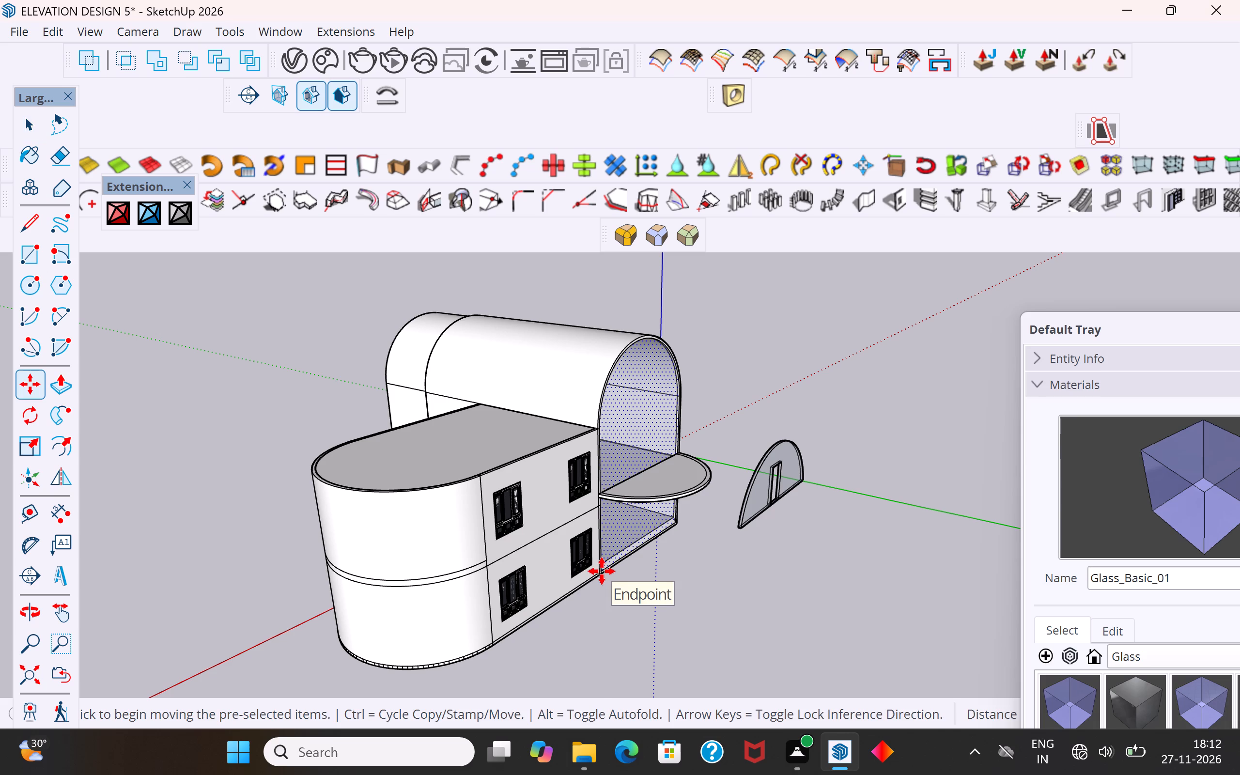
ctrl+click(602, 571)
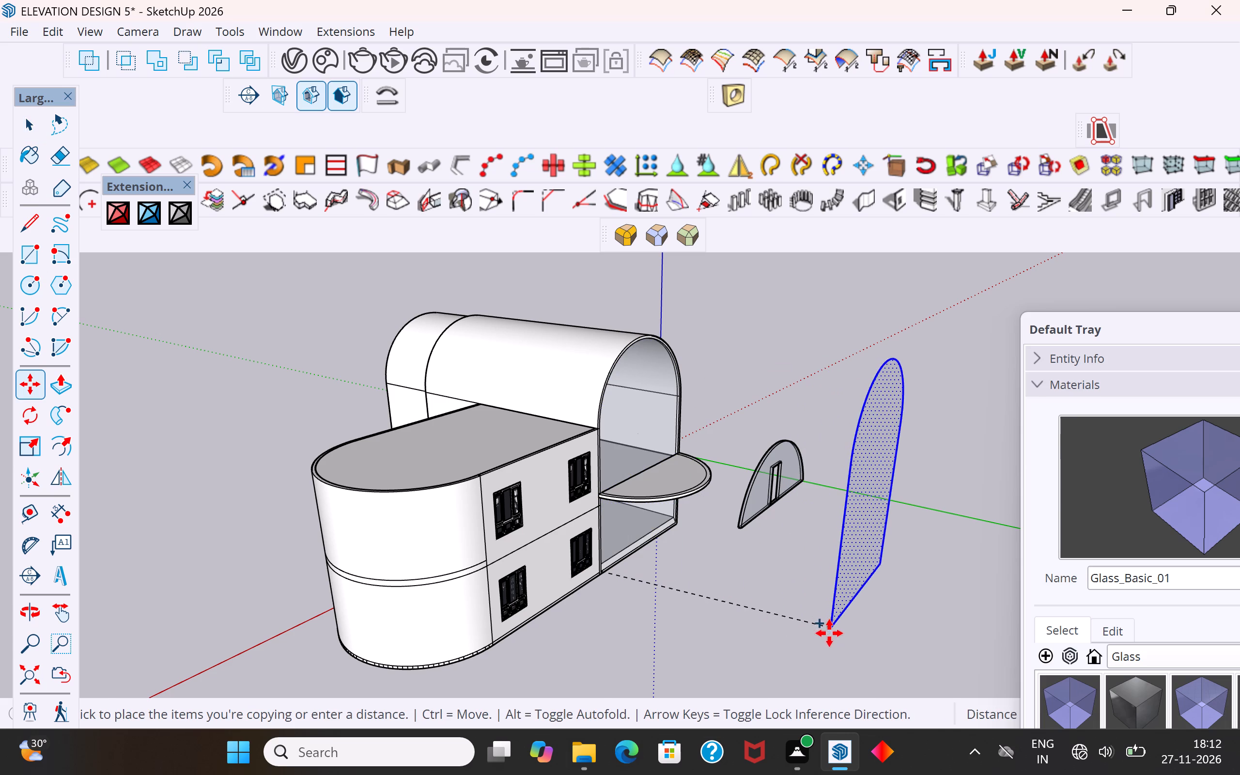
click(807, 646)
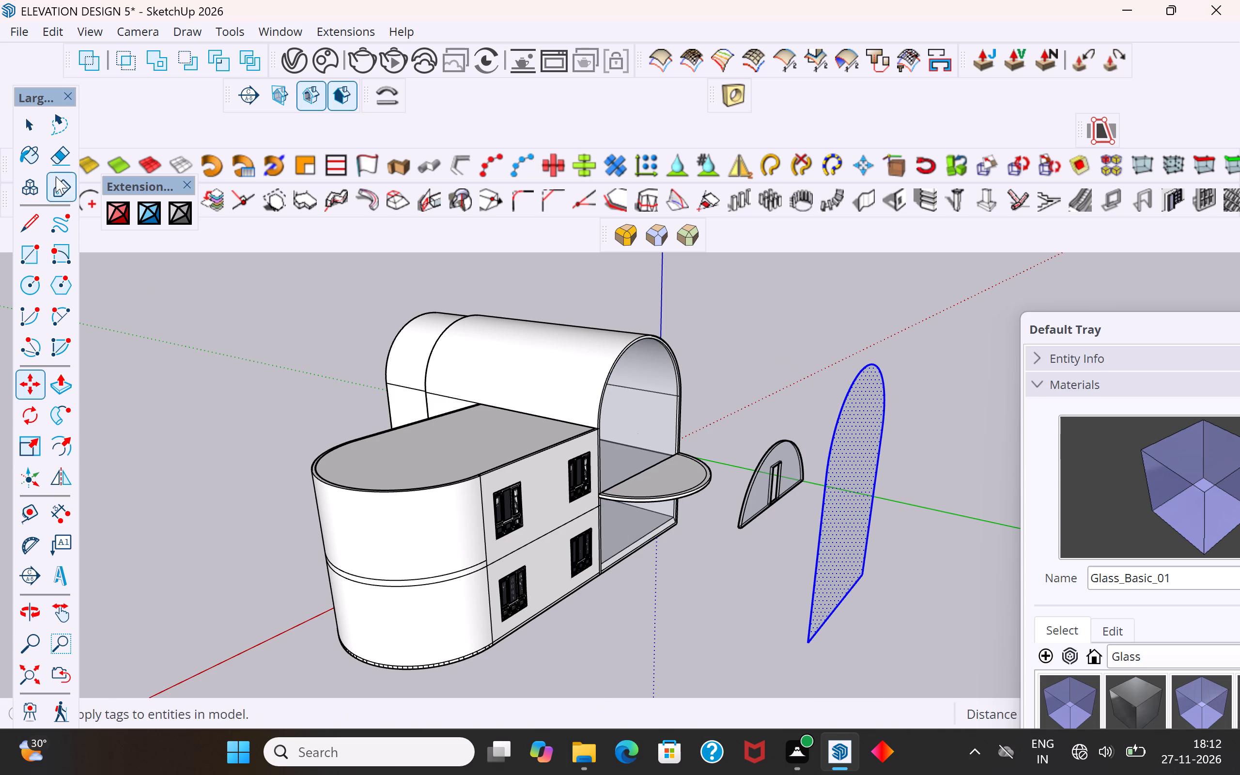
click(27, 136)
click(184, 327)
Delete the original glass face from the arched front opening of the building.
click(632, 542)
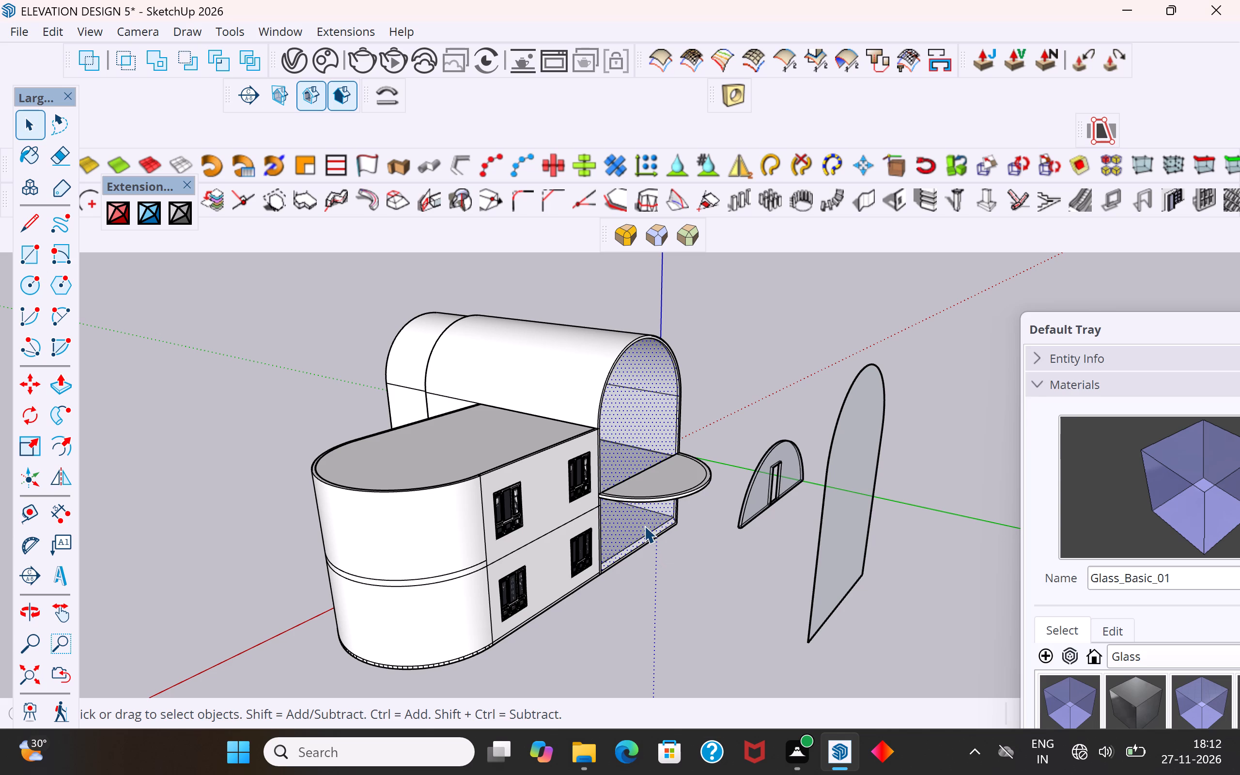
key(Delete)
Scale the copied arched glass face vertically from its bottom edge upward, making it roughly upper-storey height.
click(827, 578)
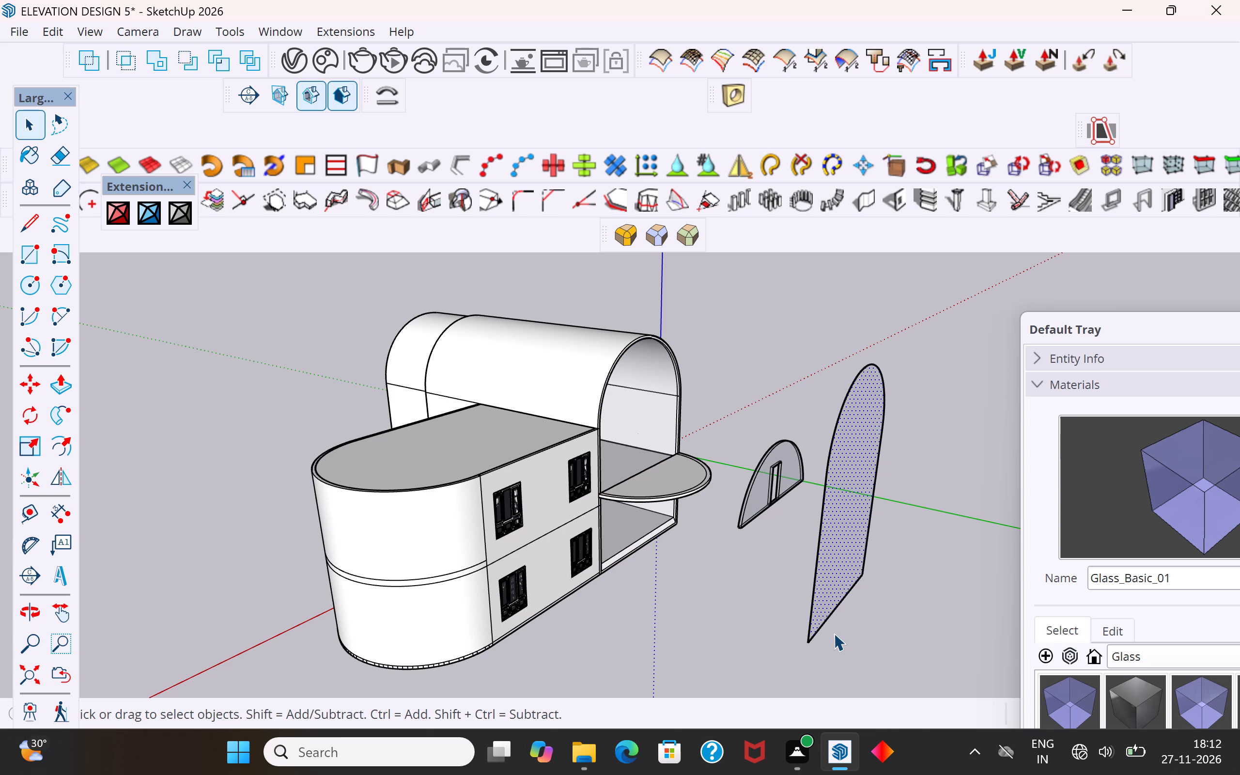
scroll(834, 628, up, 1)
click(833, 562)
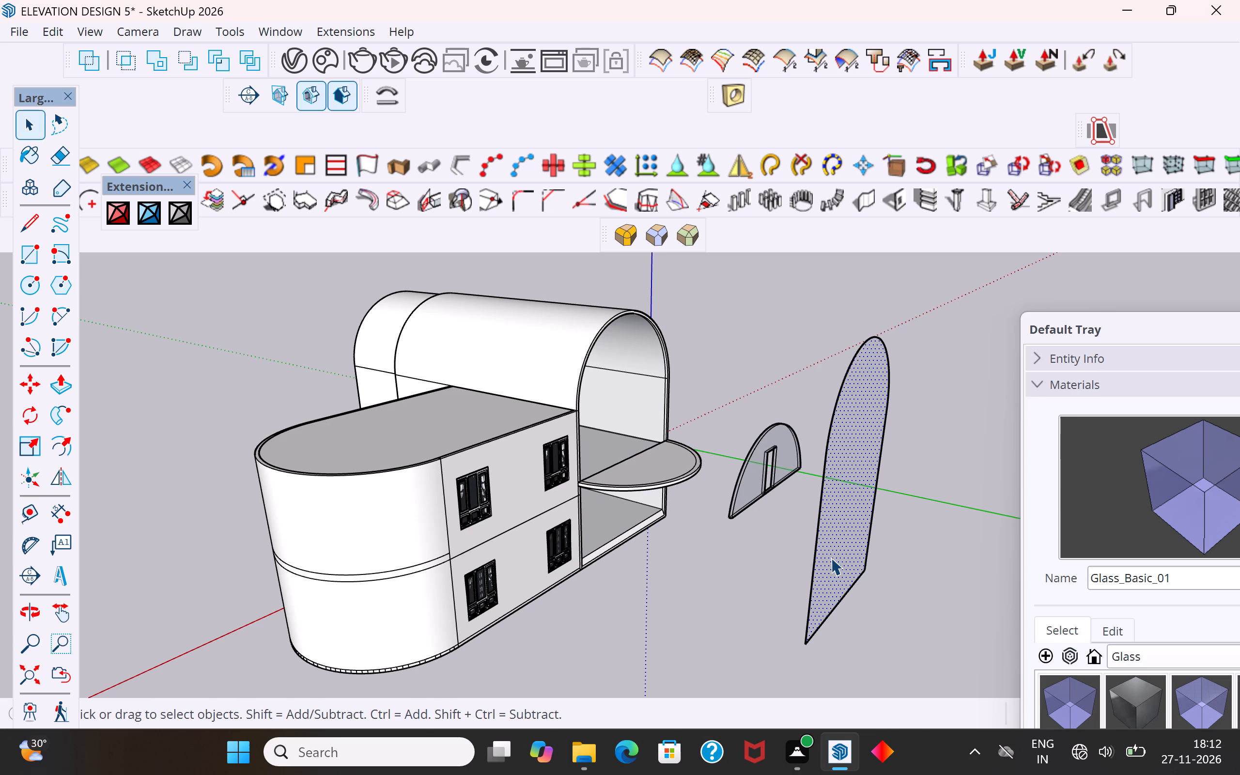
key(s)
click(839, 603)
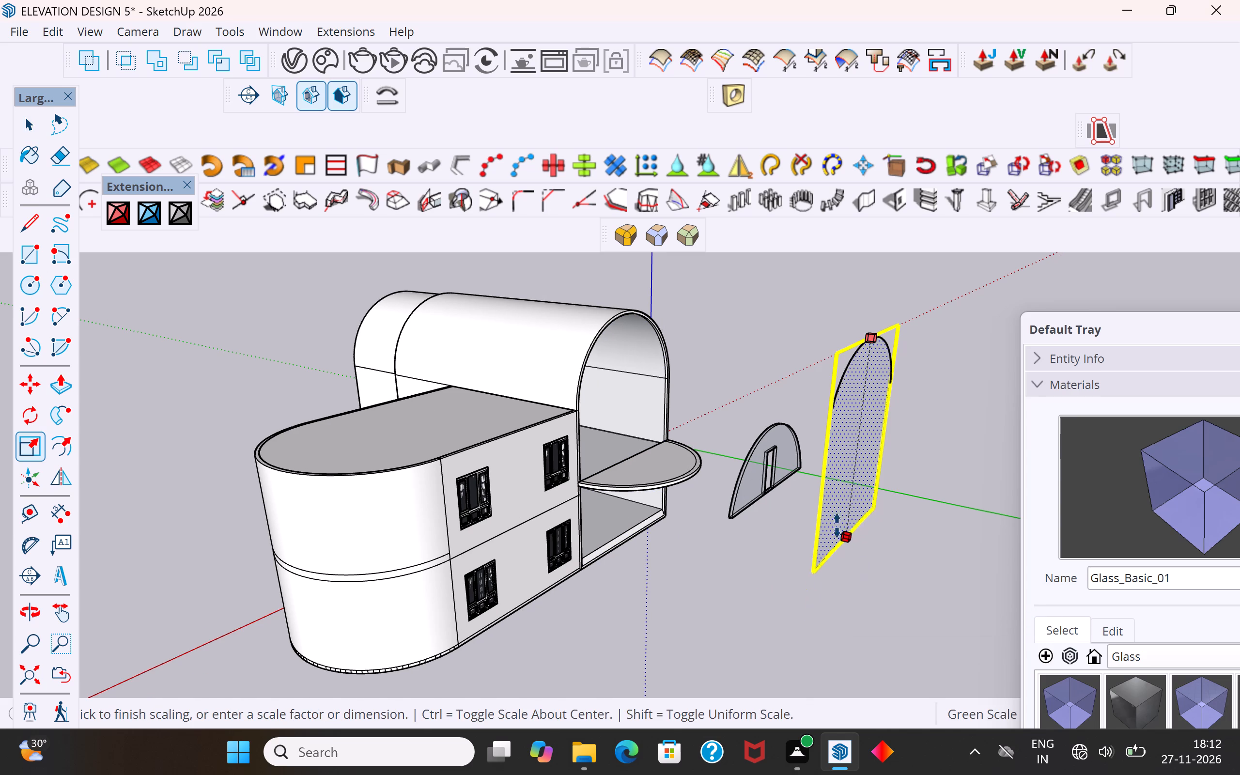
click(835, 504)
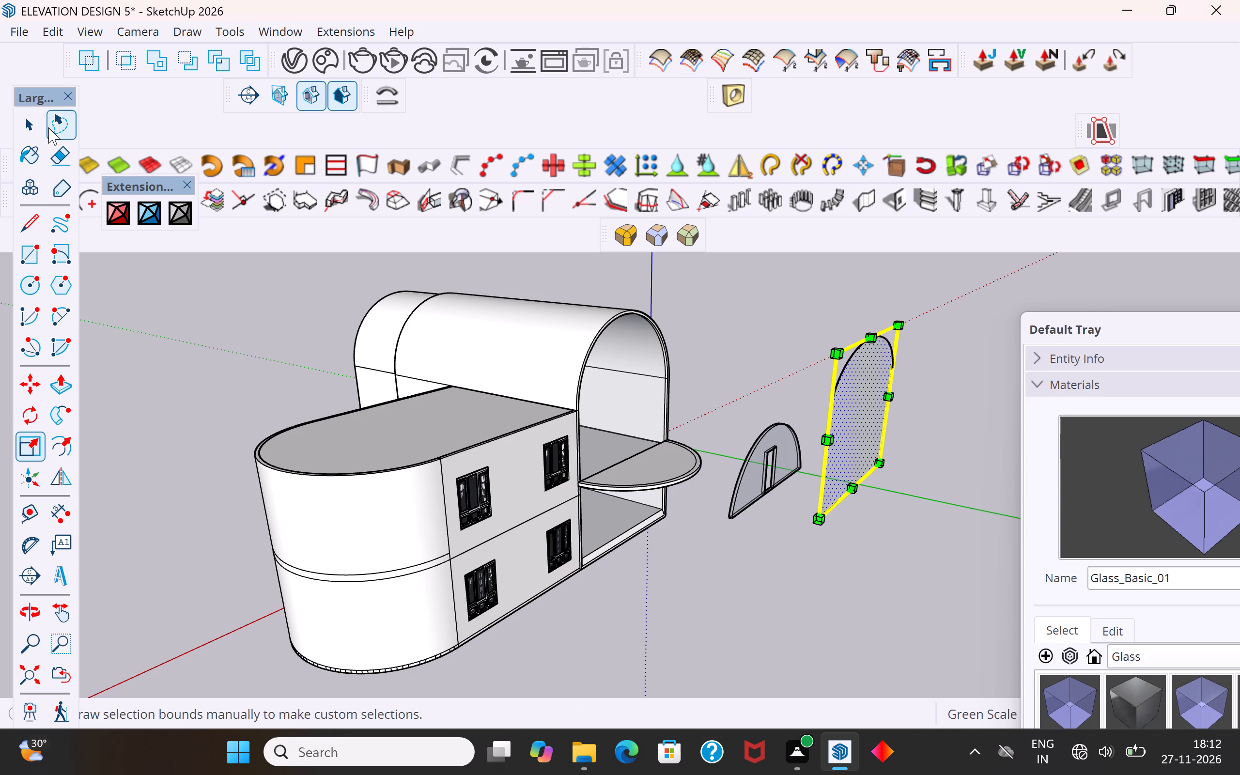
click(41, 126)
click(119, 287)
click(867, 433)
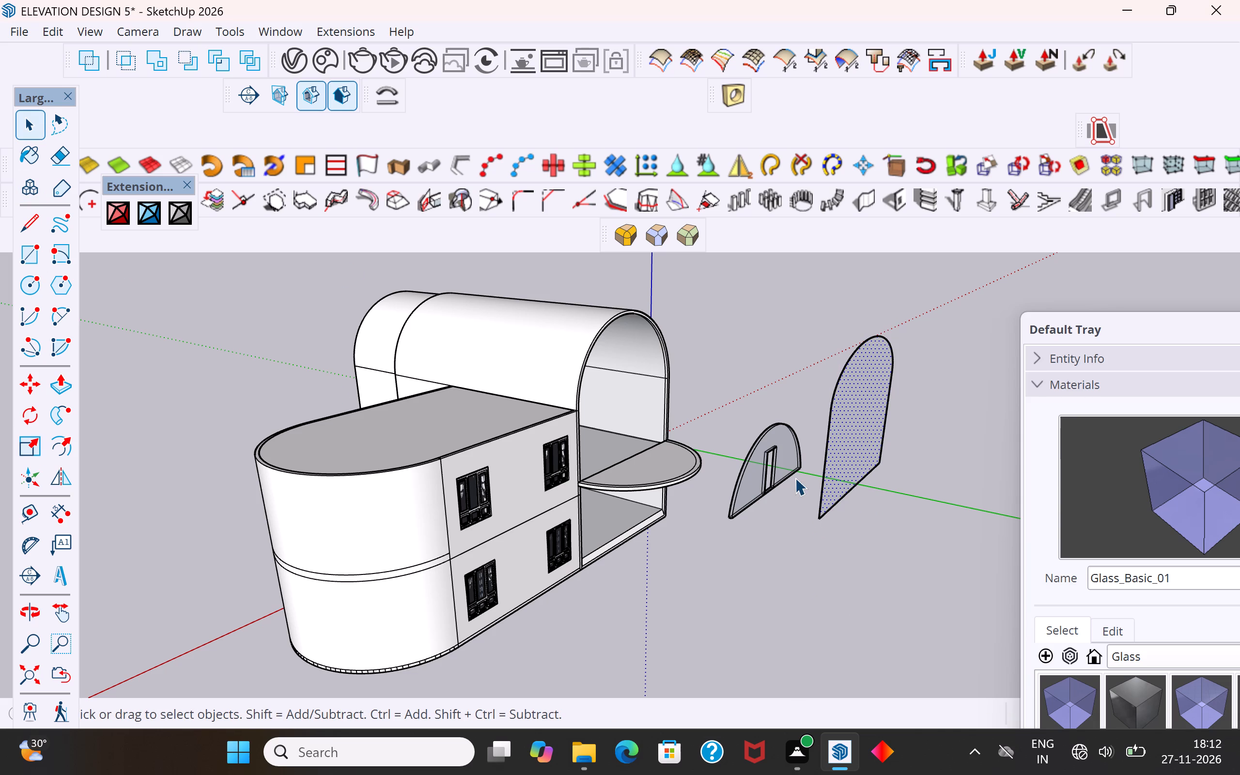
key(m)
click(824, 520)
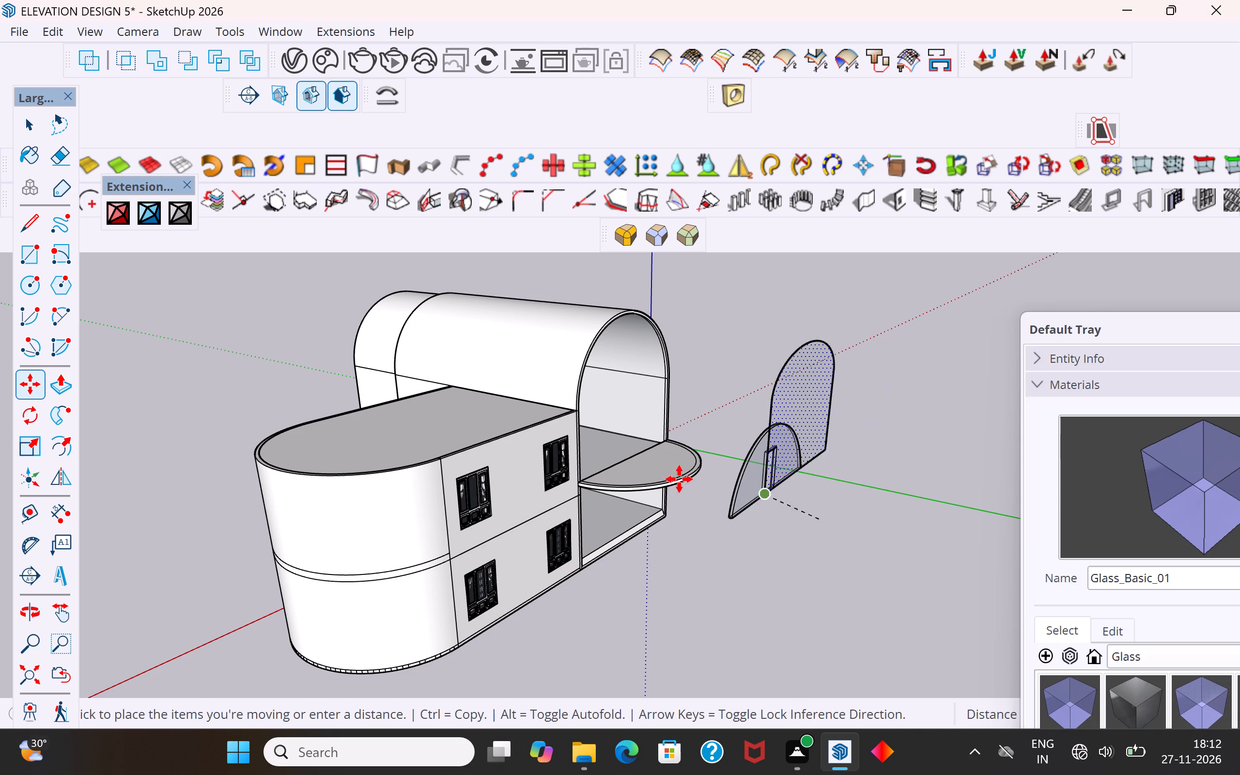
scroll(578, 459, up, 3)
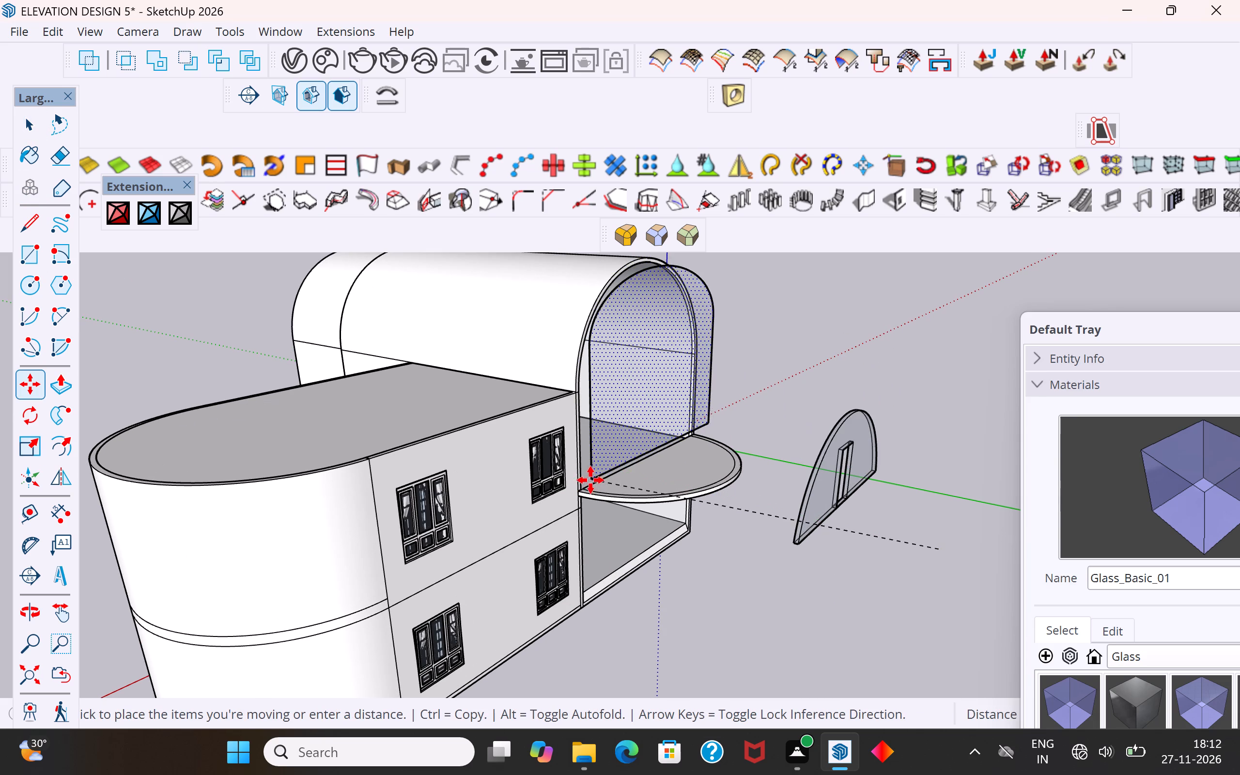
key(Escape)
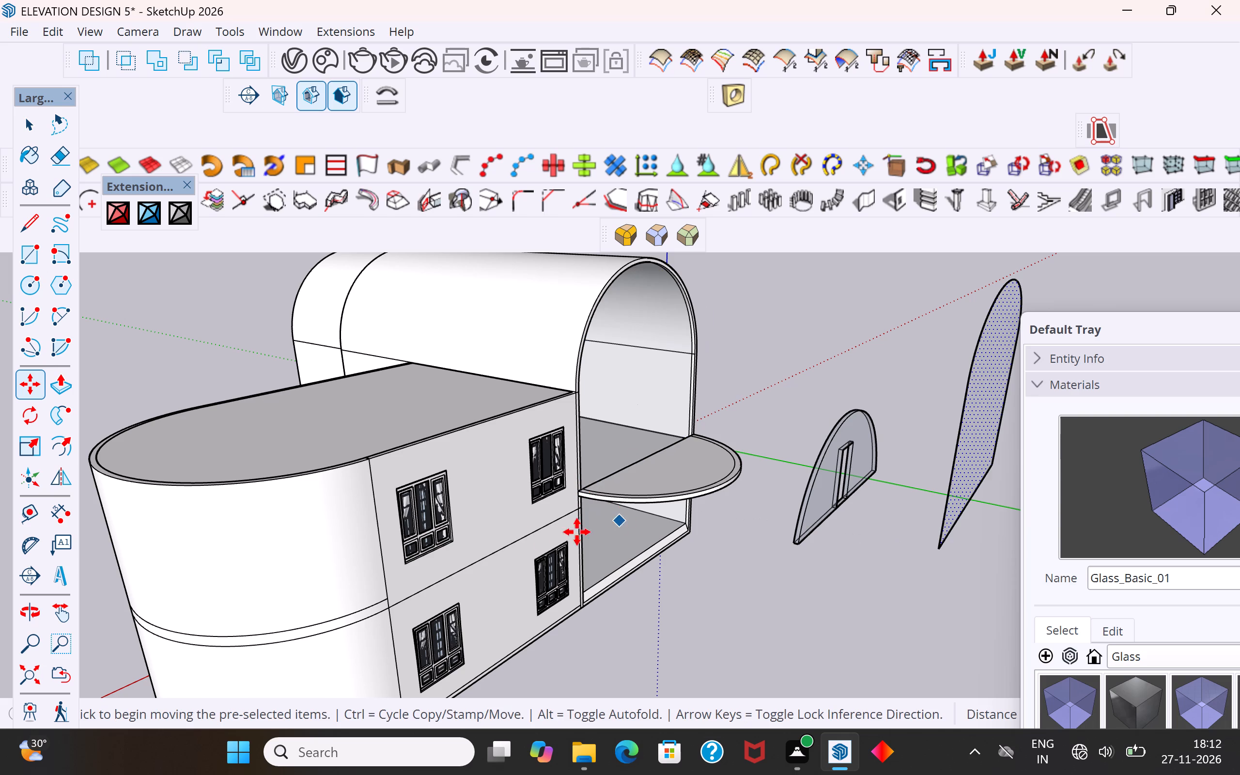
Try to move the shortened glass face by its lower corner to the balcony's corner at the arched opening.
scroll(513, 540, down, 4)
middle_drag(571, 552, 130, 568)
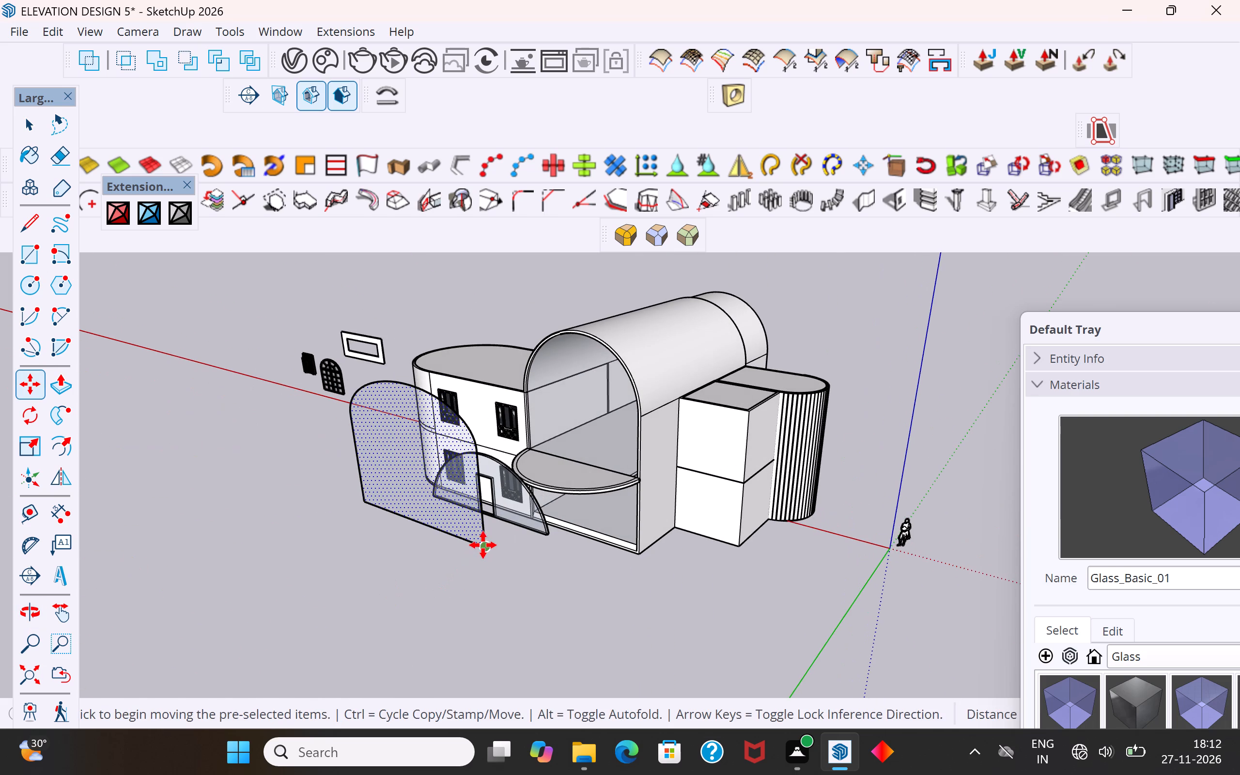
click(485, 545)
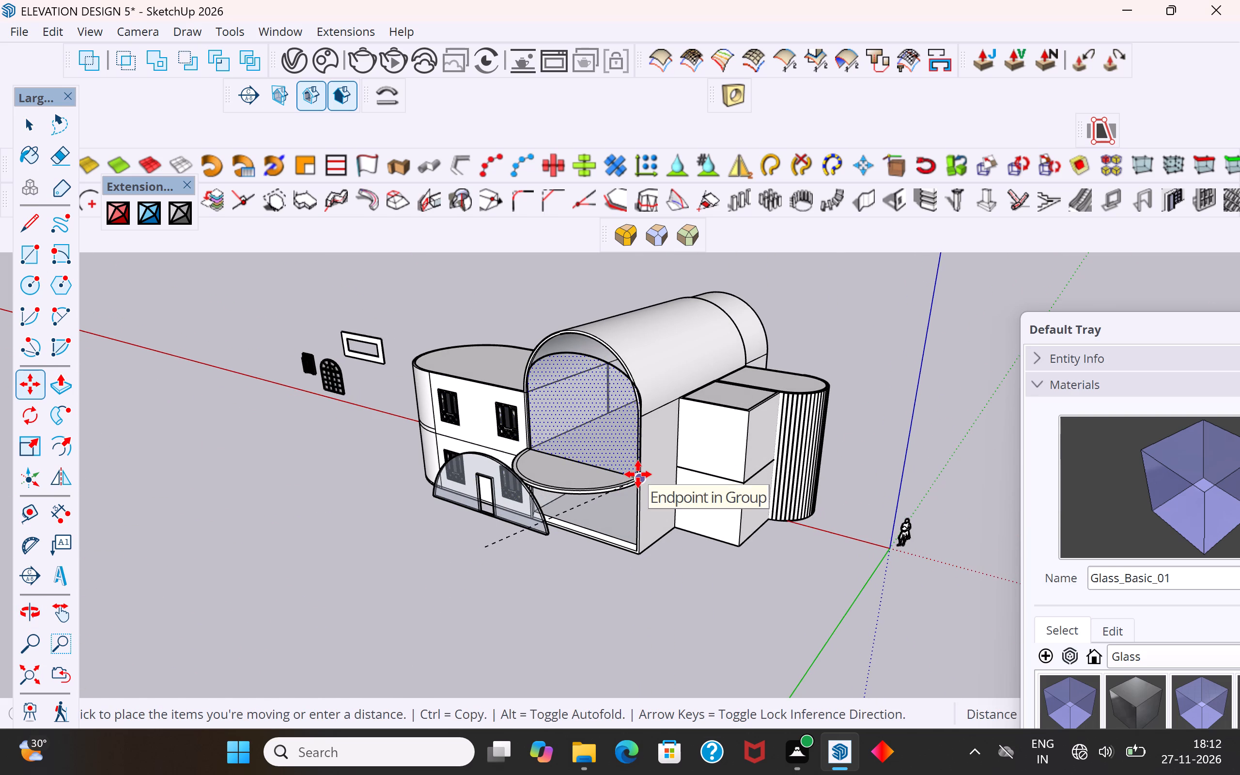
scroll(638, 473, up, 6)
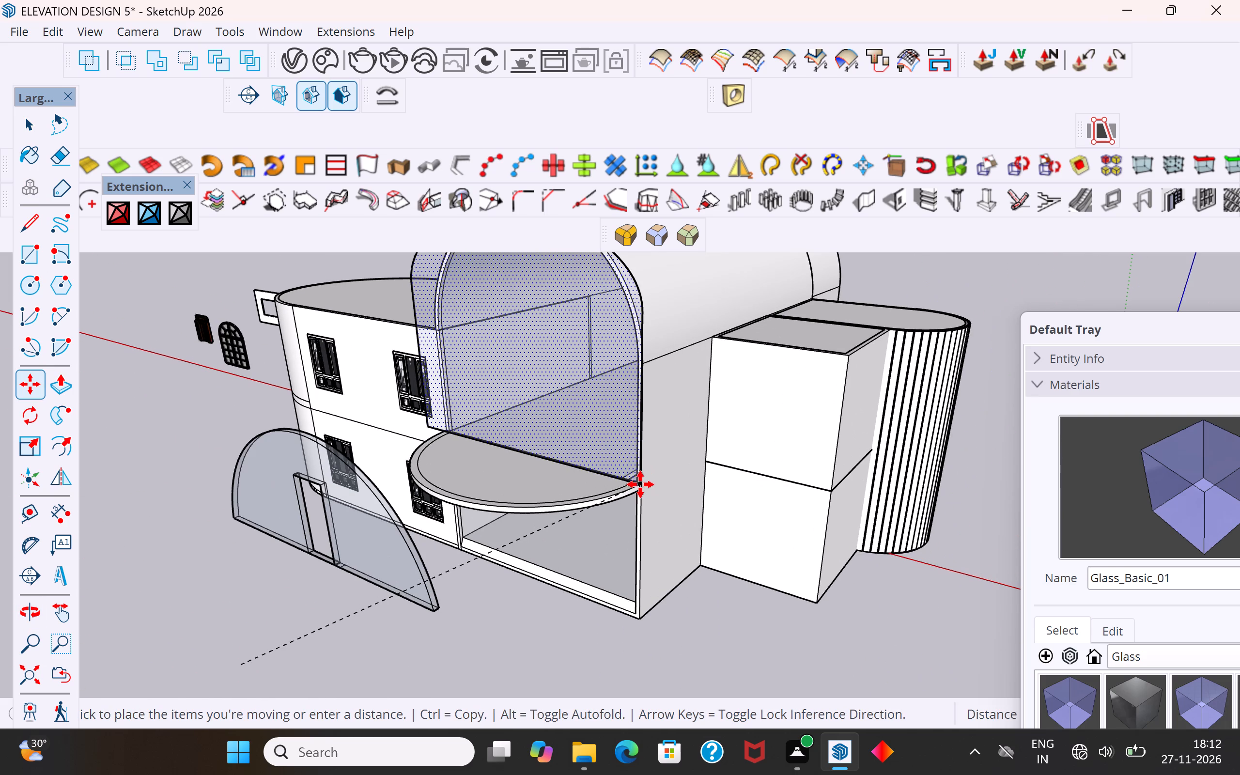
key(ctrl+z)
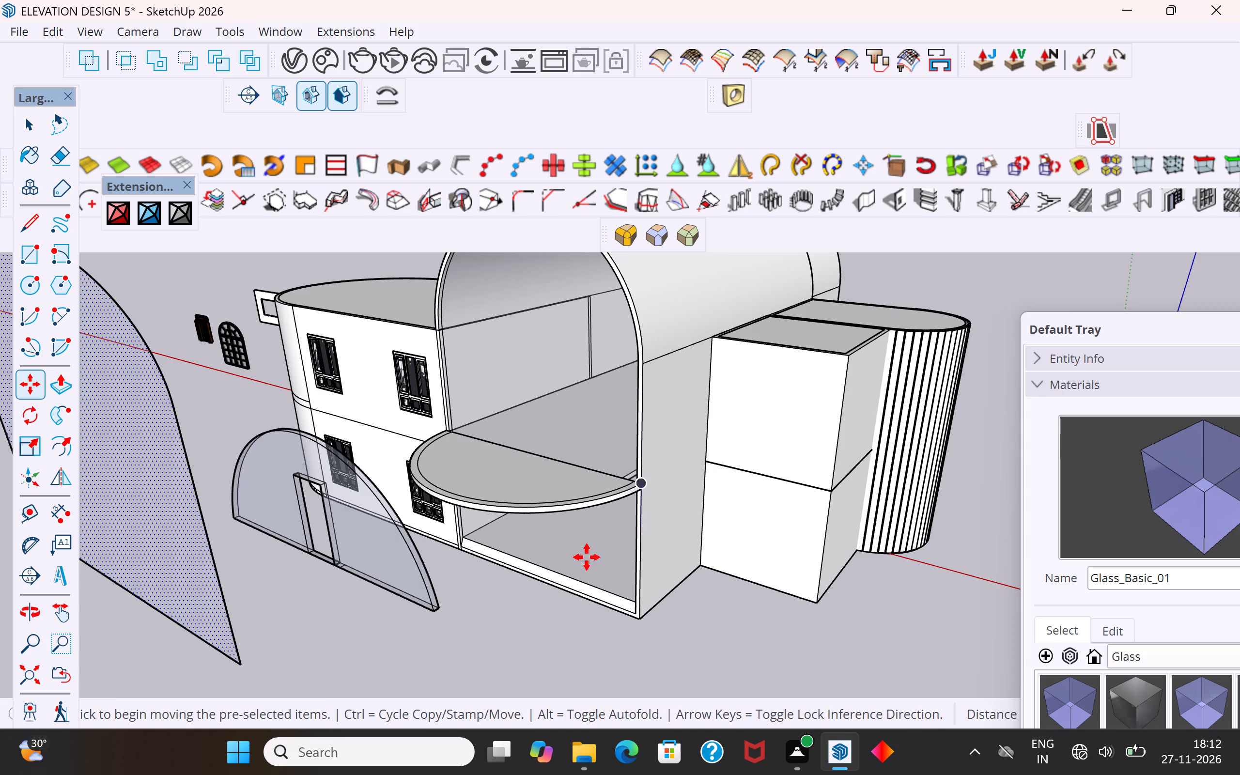
Undo the vertical scaling of the copied arched glass face in front of the building.
scroll(577, 560, down, 5)
middle_drag(583, 552, 632, 458)
middle_drag(601, 510, 777, 614)
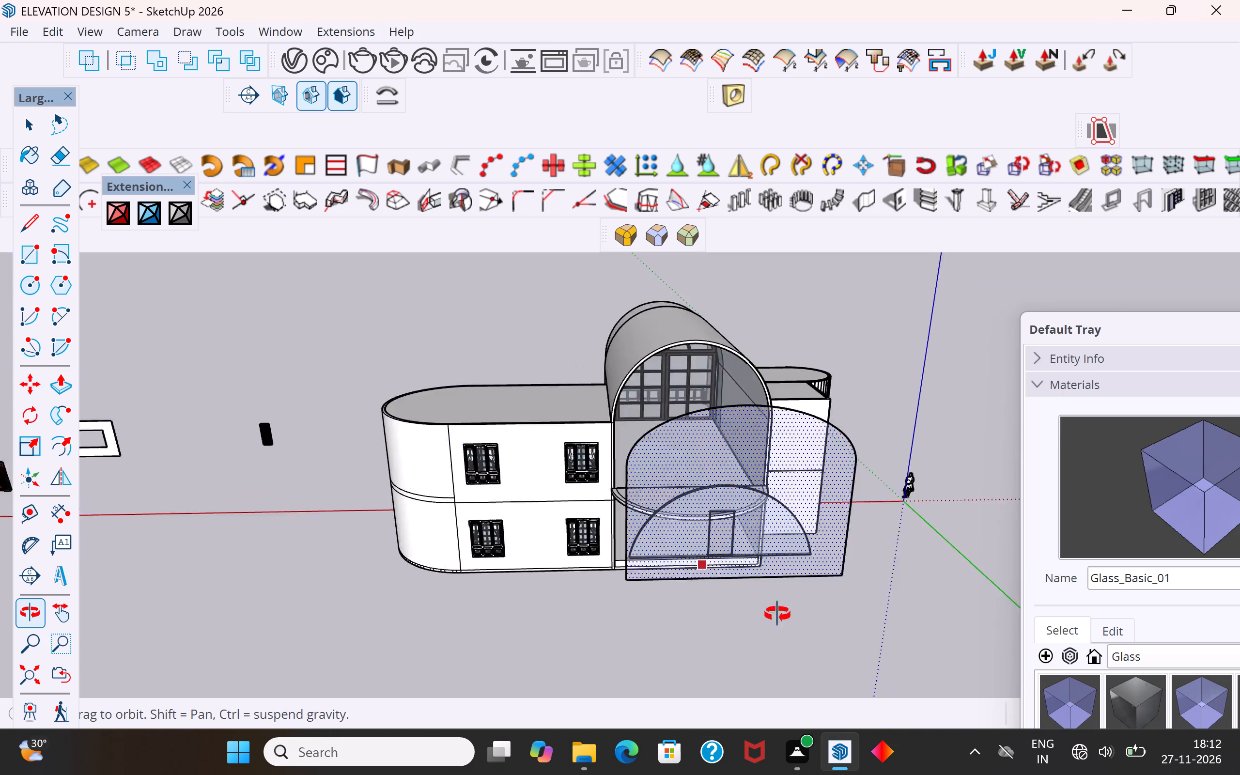
middle_drag(777, 614, 823, 630)
scroll(545, 488, down, 4)
scroll(555, 514, up, 1)
middle_drag(560, 519, 818, 574)
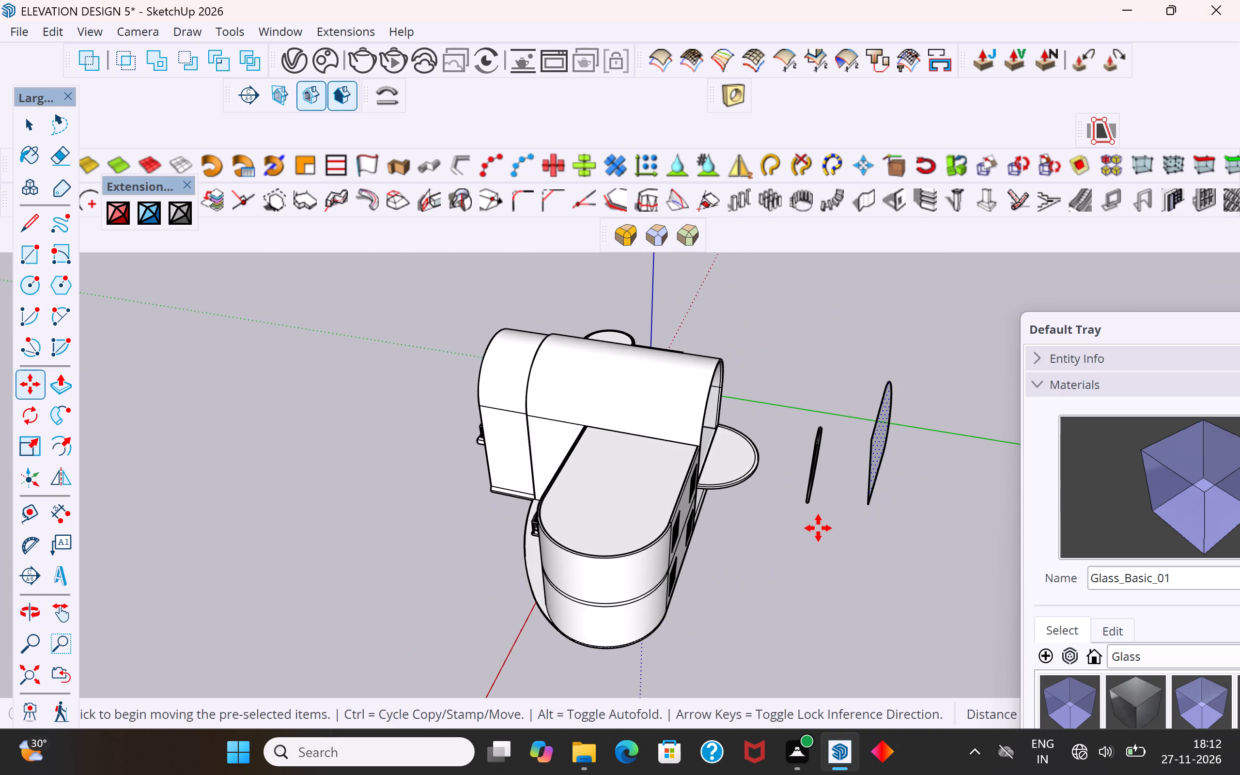
key(ctrl+z)
middle_drag(838, 529, 769, 482)
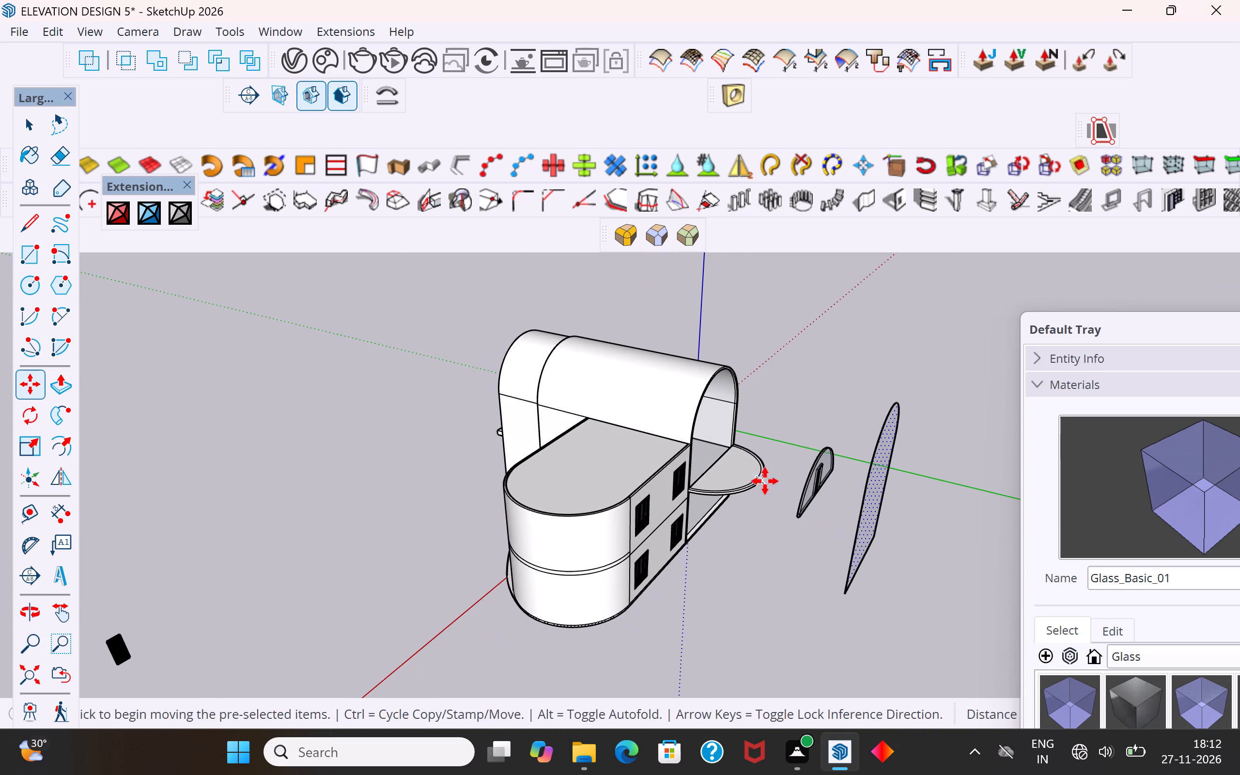
Make the freestanding full-height arched glass face in front of the building into a group.
click(27, 125)
click(245, 408)
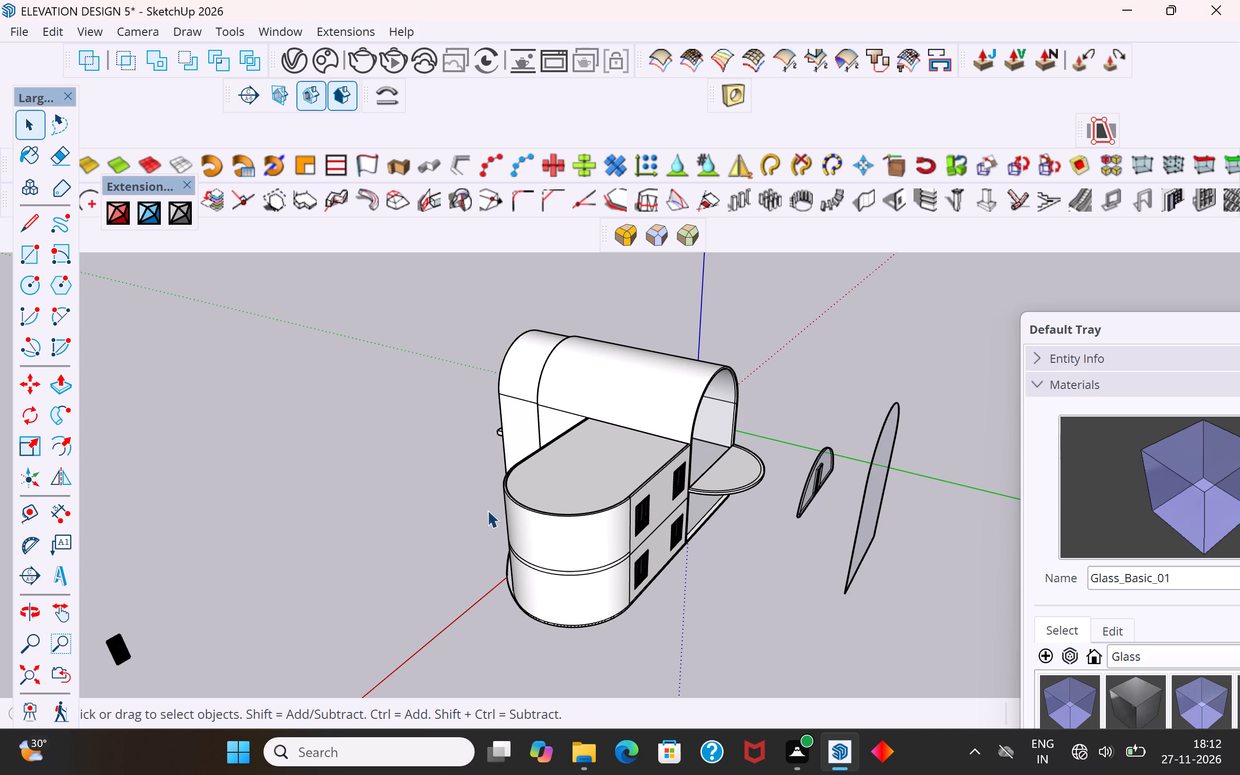
click(872, 499)
middle_drag(821, 504, 617, 497)
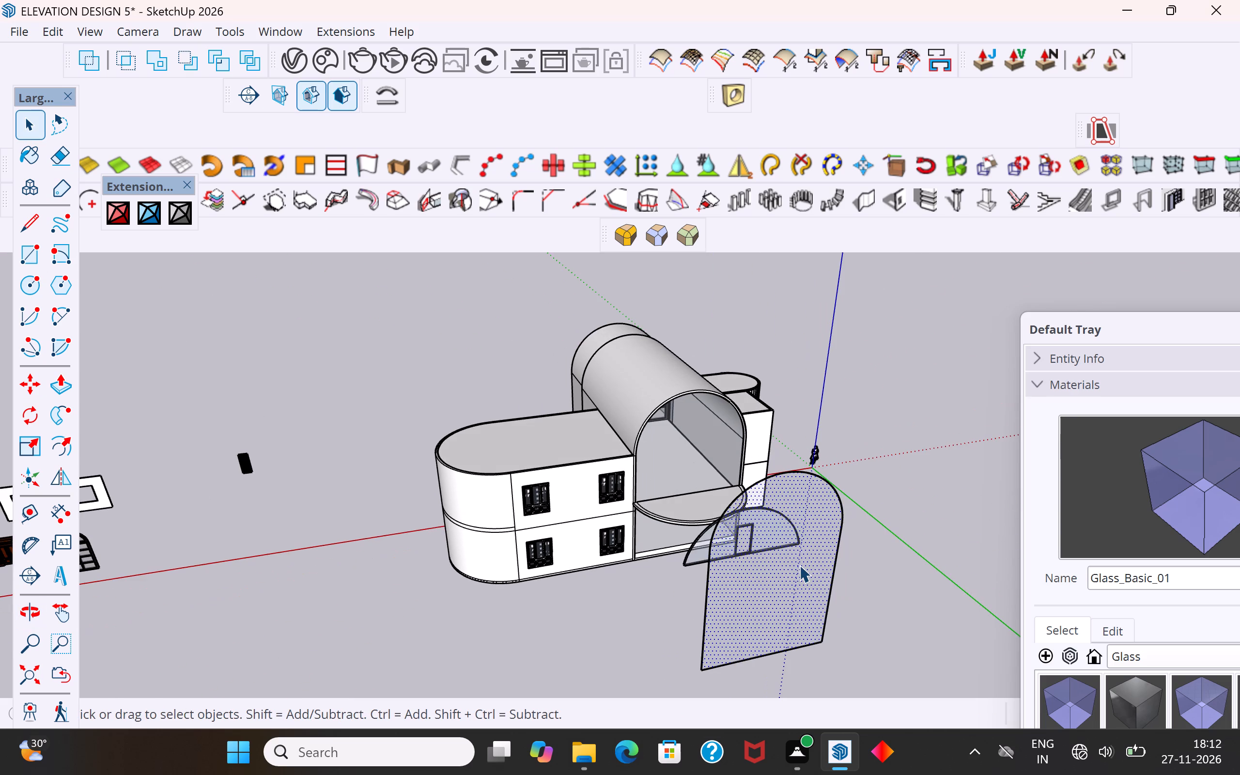
click(799, 565)
right_click(799, 565)
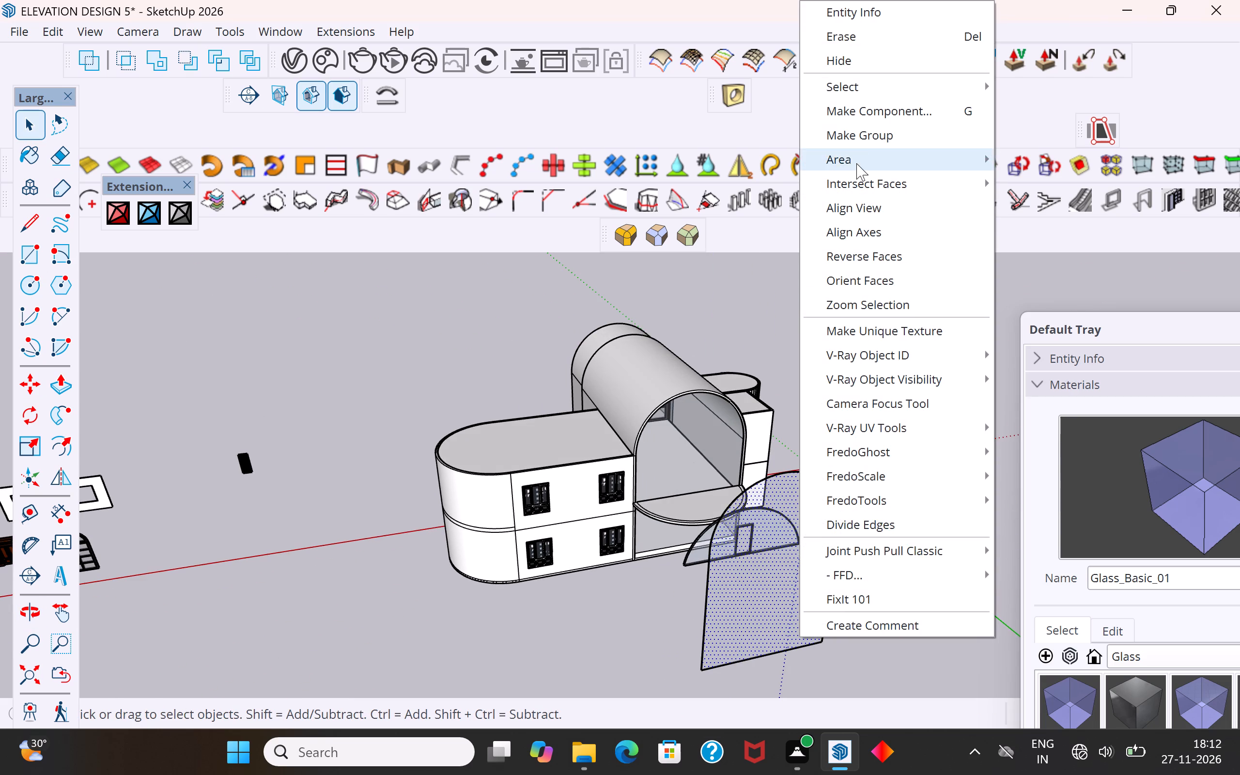
click(872, 137)
drag(664, 590, 664, 594)
Move the glass group by its lower corner into the arched front opening, snapping it to the opening's matching bottom corner.
middle_drag(716, 626, 841, 616)
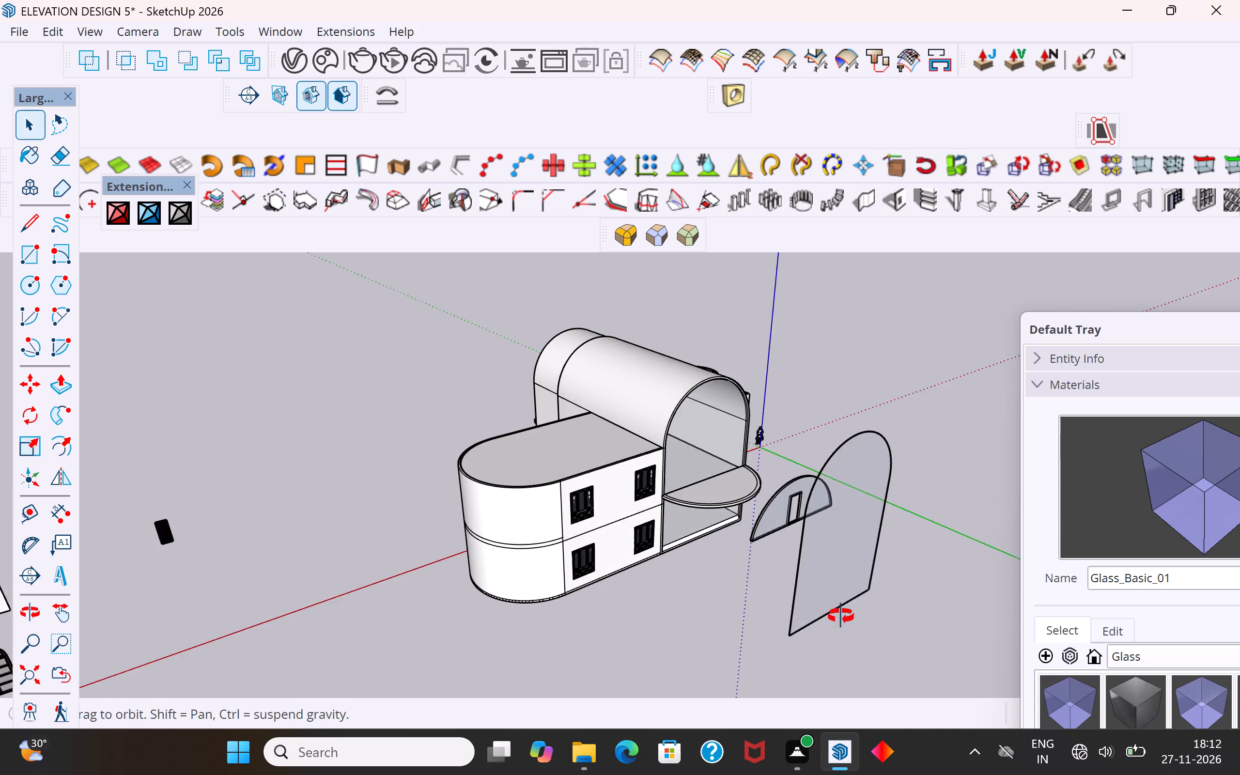
middle_drag(841, 616, 920, 615)
click(872, 498)
scroll(871, 497, up, 3)
middle_drag(814, 536, 291, 544)
key(m)
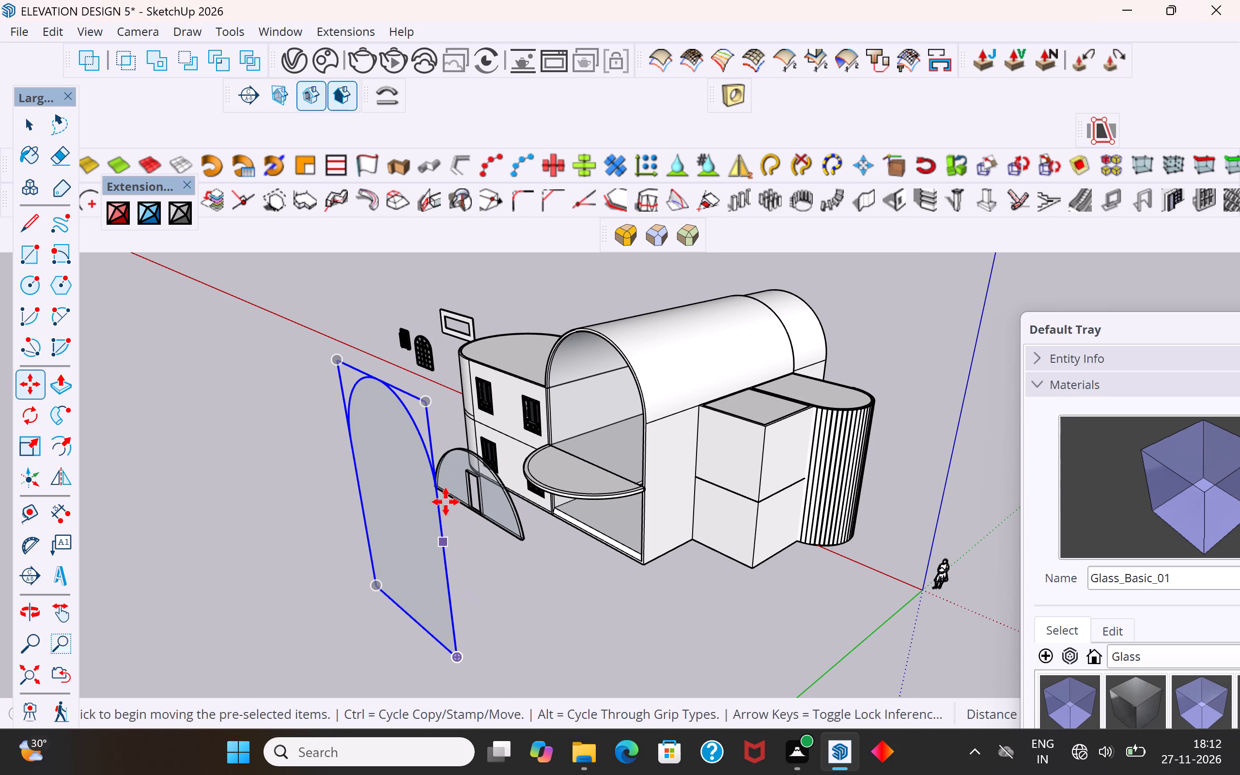
click(429, 402)
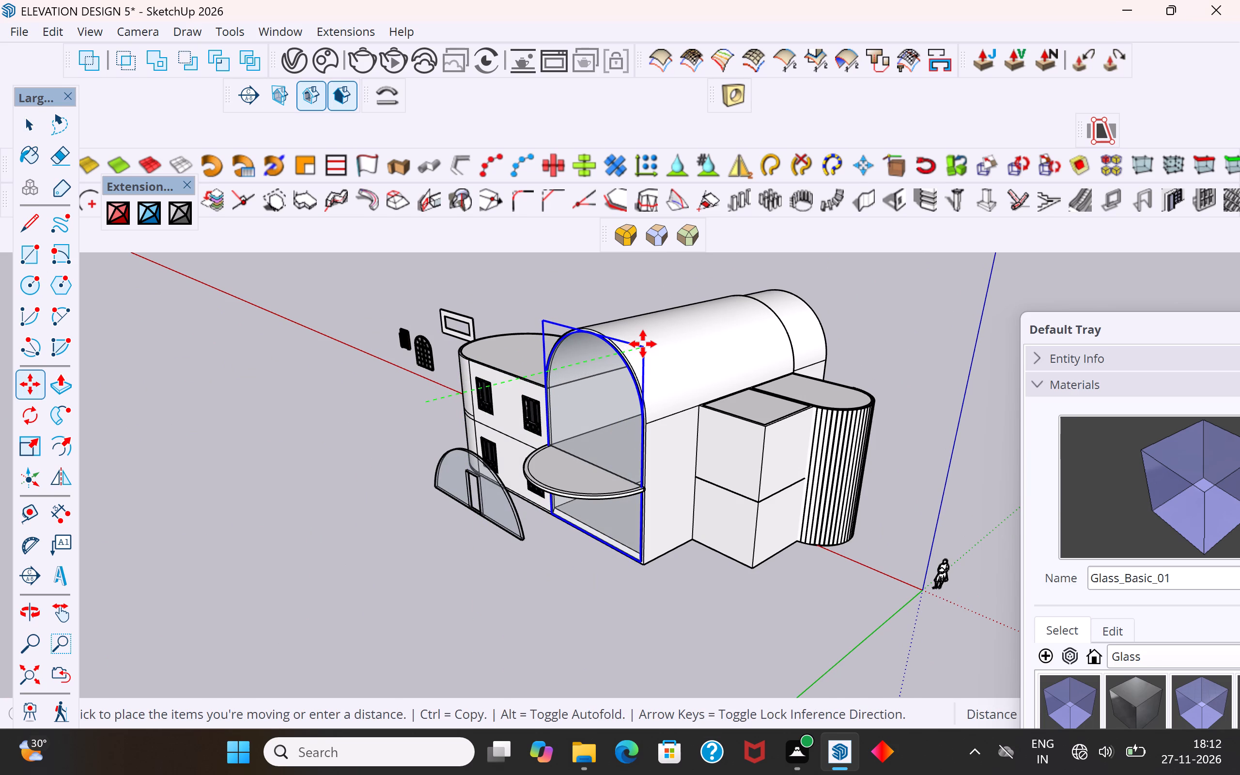
key(Escape)
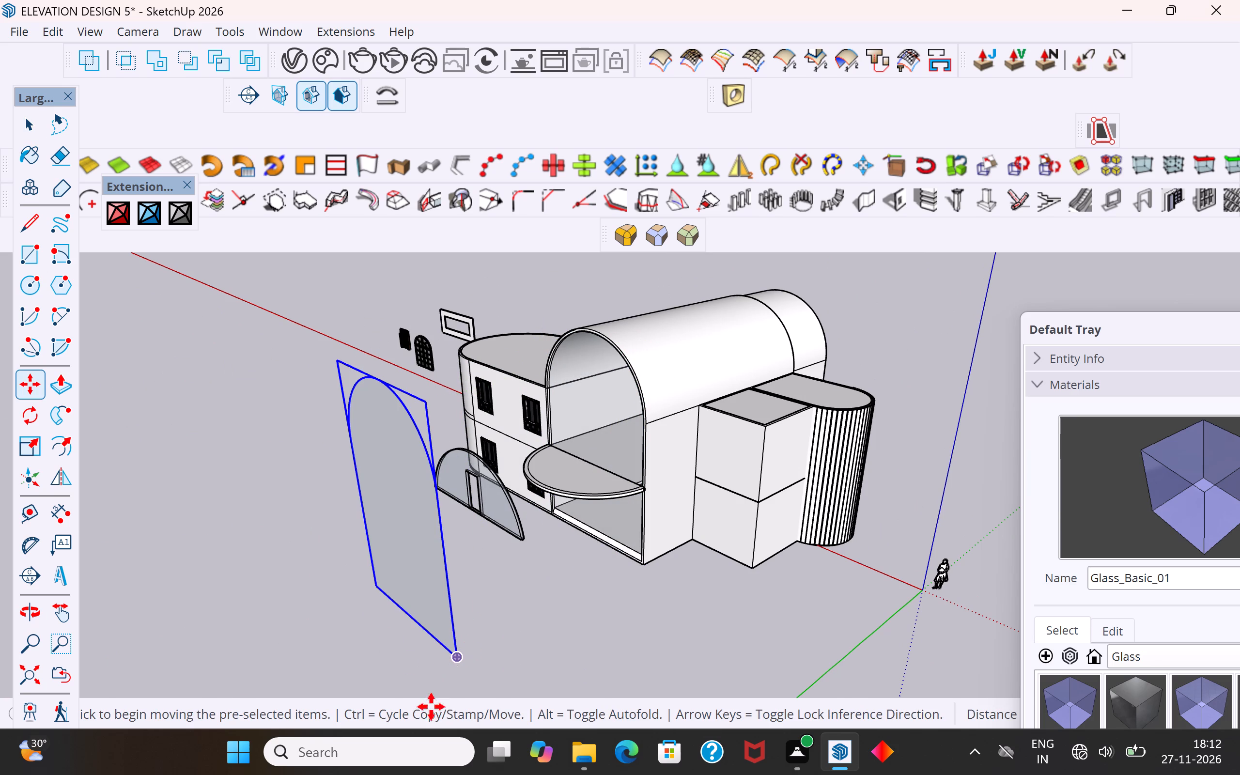
click(453, 659)
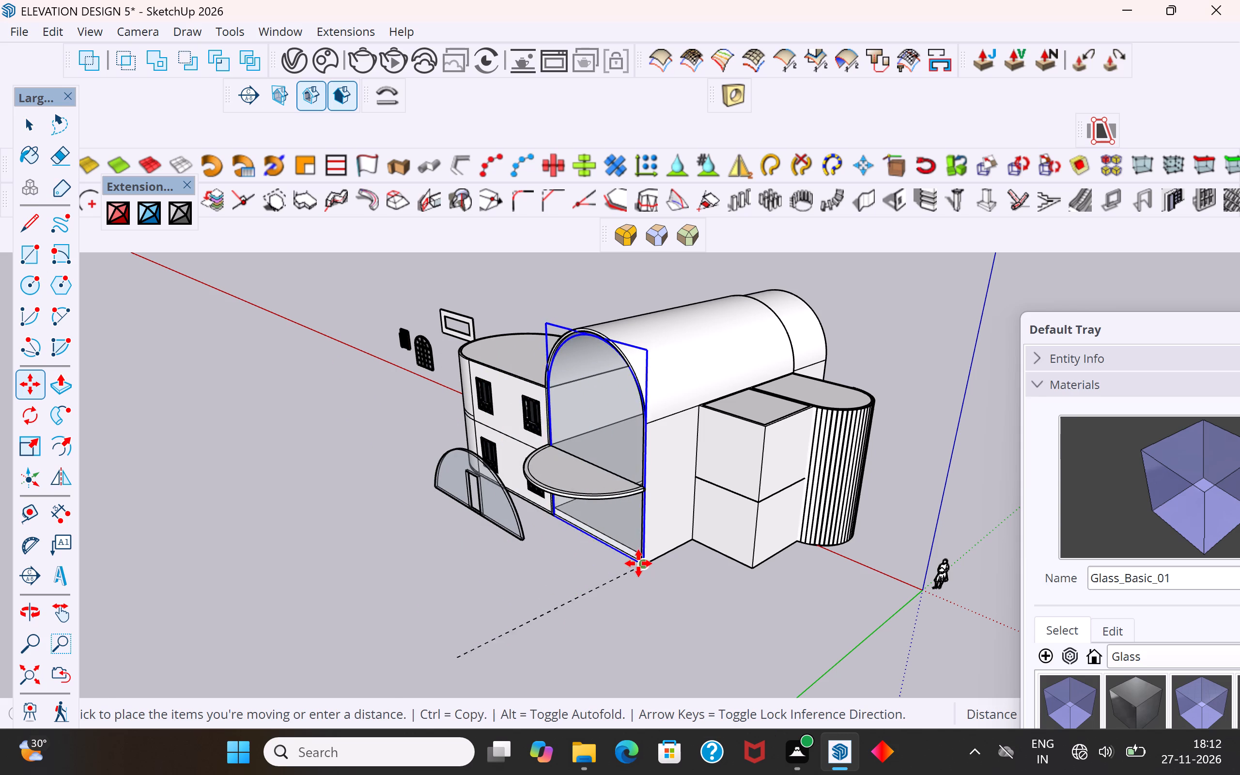
scroll(630, 564, up, 7)
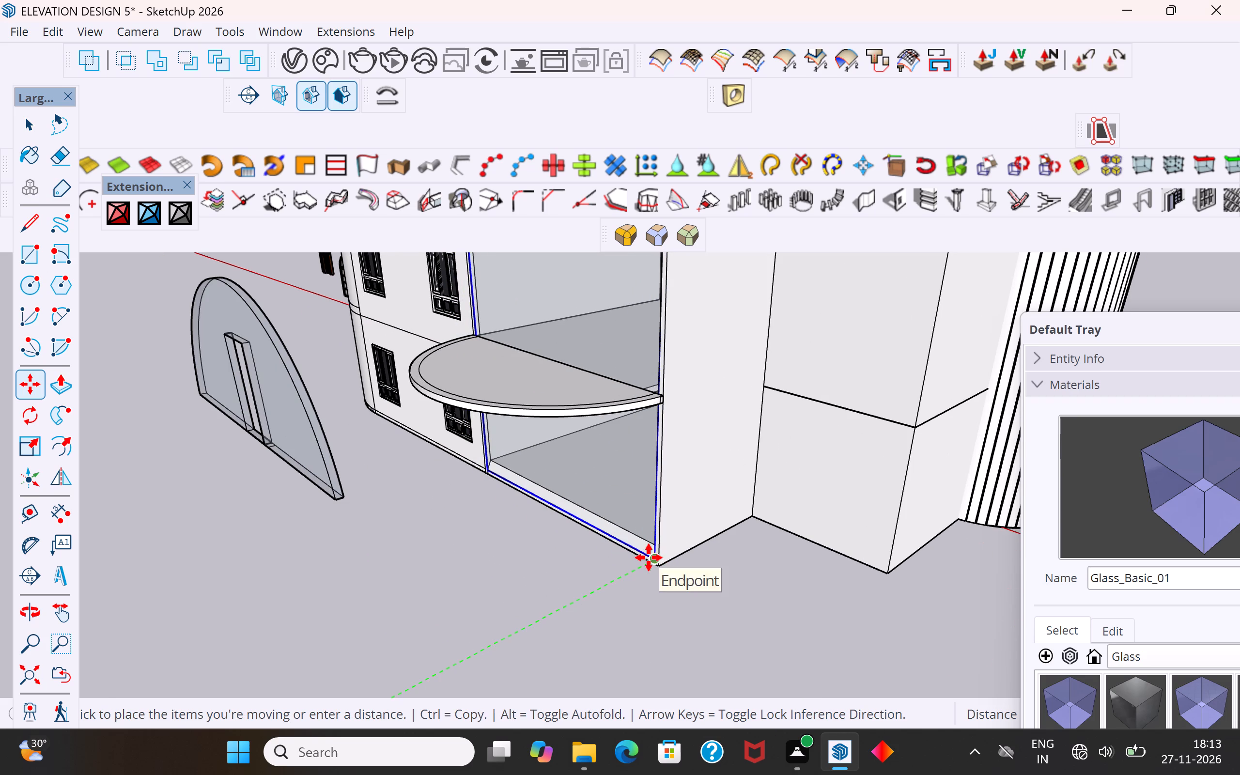
click(649, 558)
scroll(573, 636, down, 12)
middle_drag(600, 619, 717, 576)
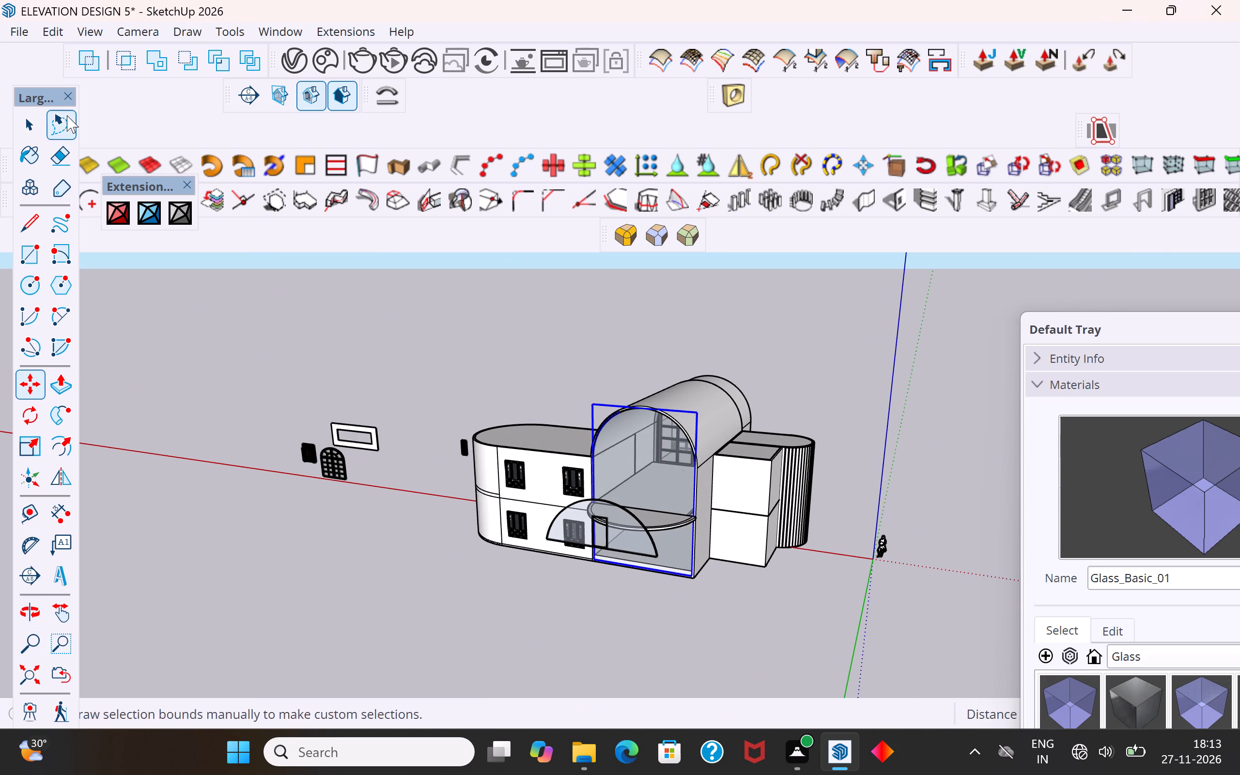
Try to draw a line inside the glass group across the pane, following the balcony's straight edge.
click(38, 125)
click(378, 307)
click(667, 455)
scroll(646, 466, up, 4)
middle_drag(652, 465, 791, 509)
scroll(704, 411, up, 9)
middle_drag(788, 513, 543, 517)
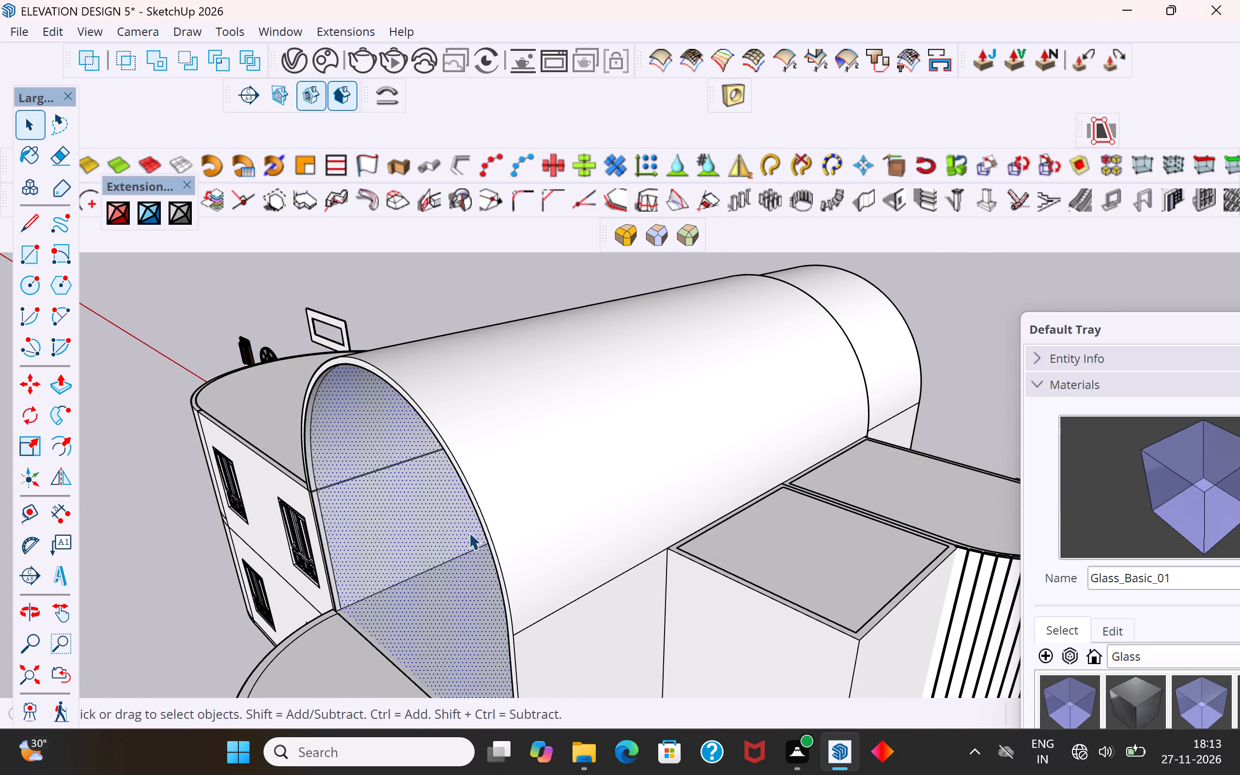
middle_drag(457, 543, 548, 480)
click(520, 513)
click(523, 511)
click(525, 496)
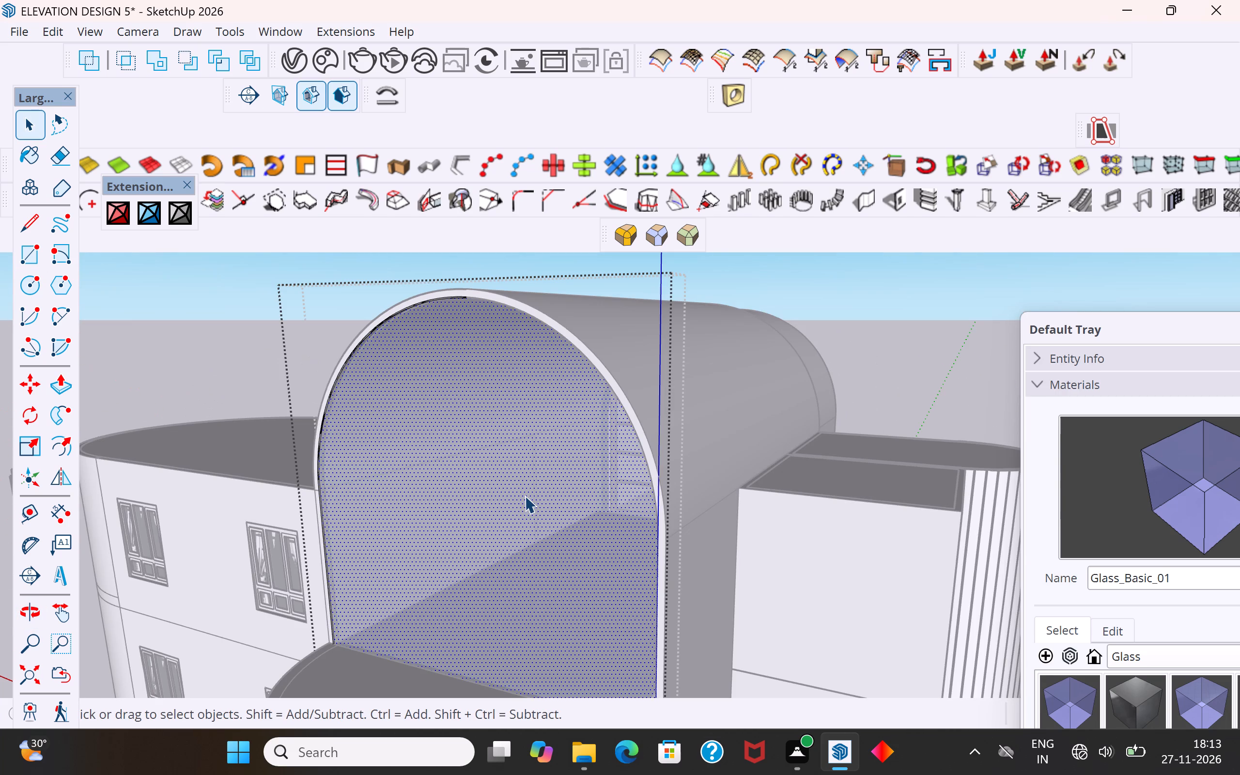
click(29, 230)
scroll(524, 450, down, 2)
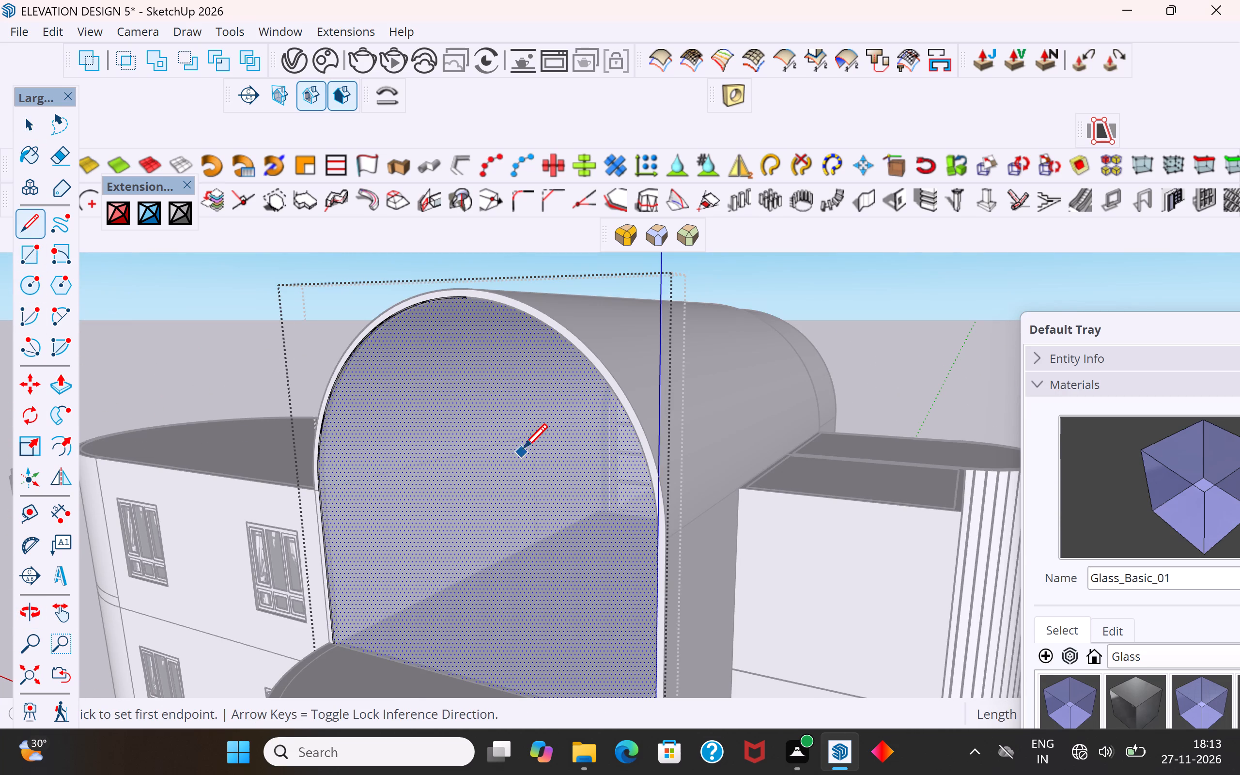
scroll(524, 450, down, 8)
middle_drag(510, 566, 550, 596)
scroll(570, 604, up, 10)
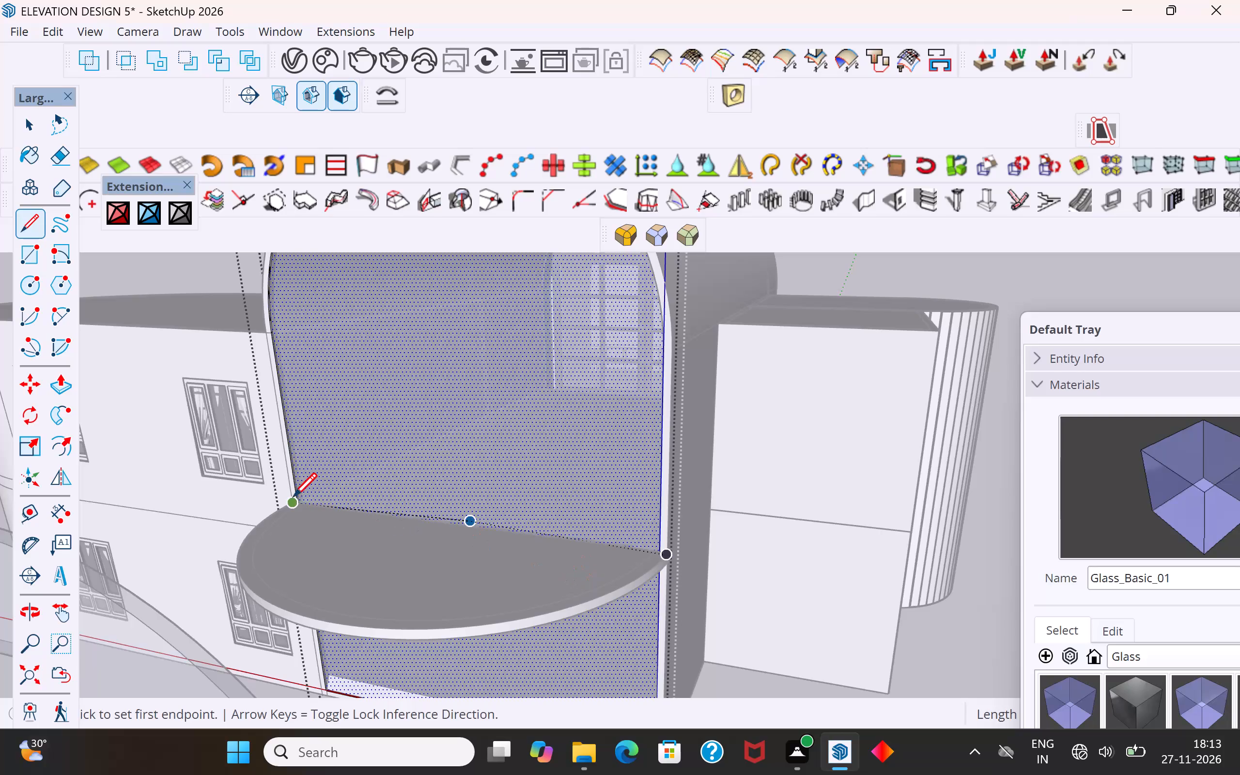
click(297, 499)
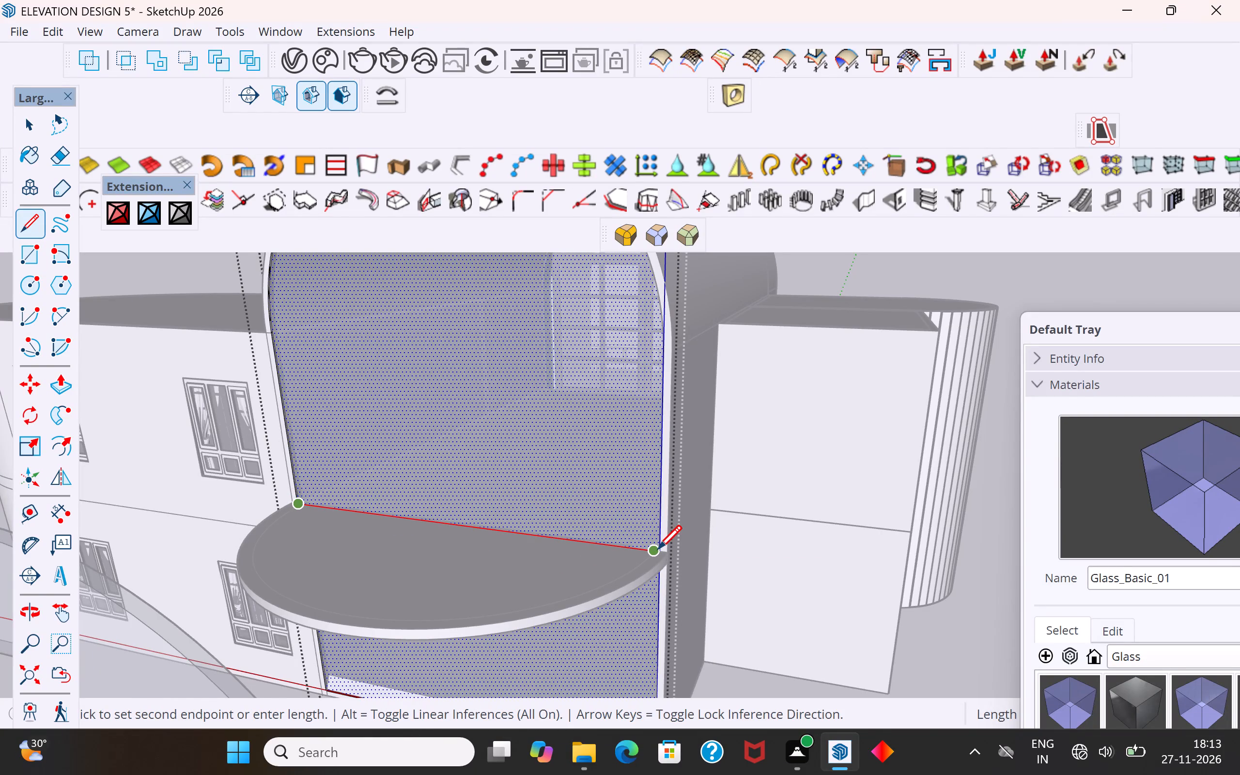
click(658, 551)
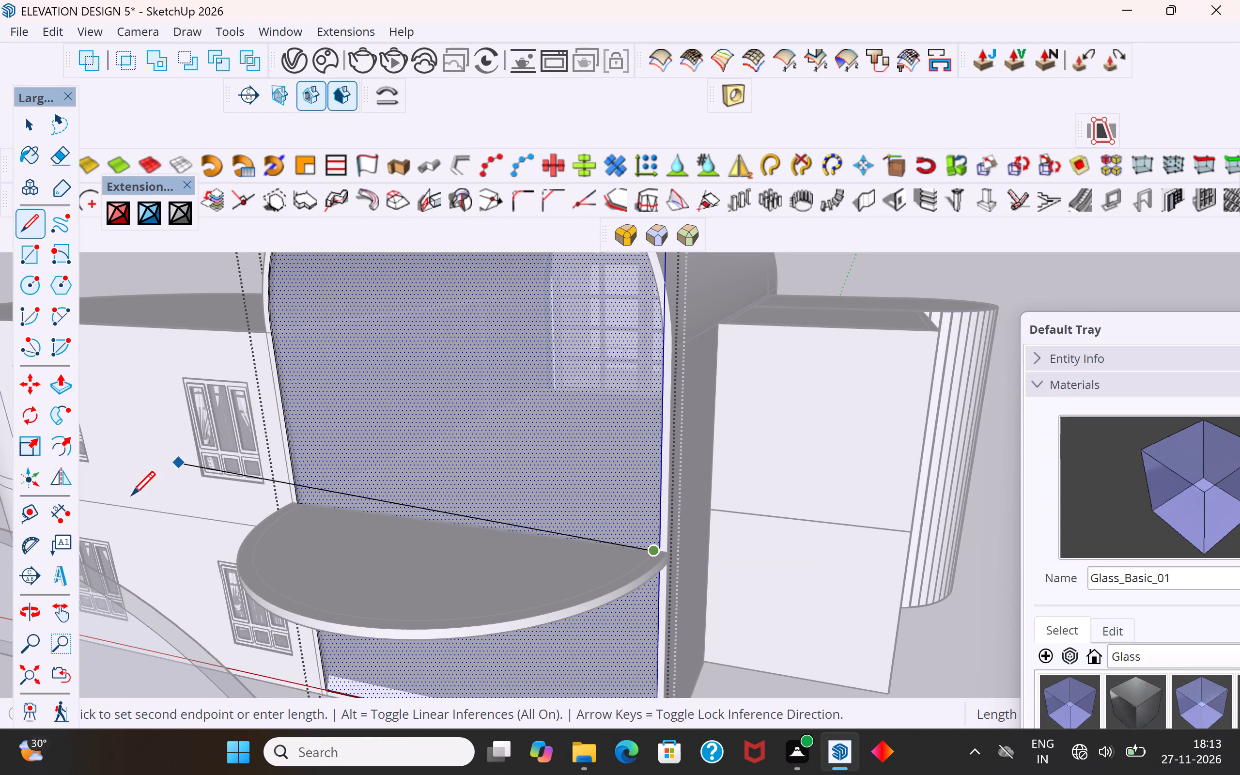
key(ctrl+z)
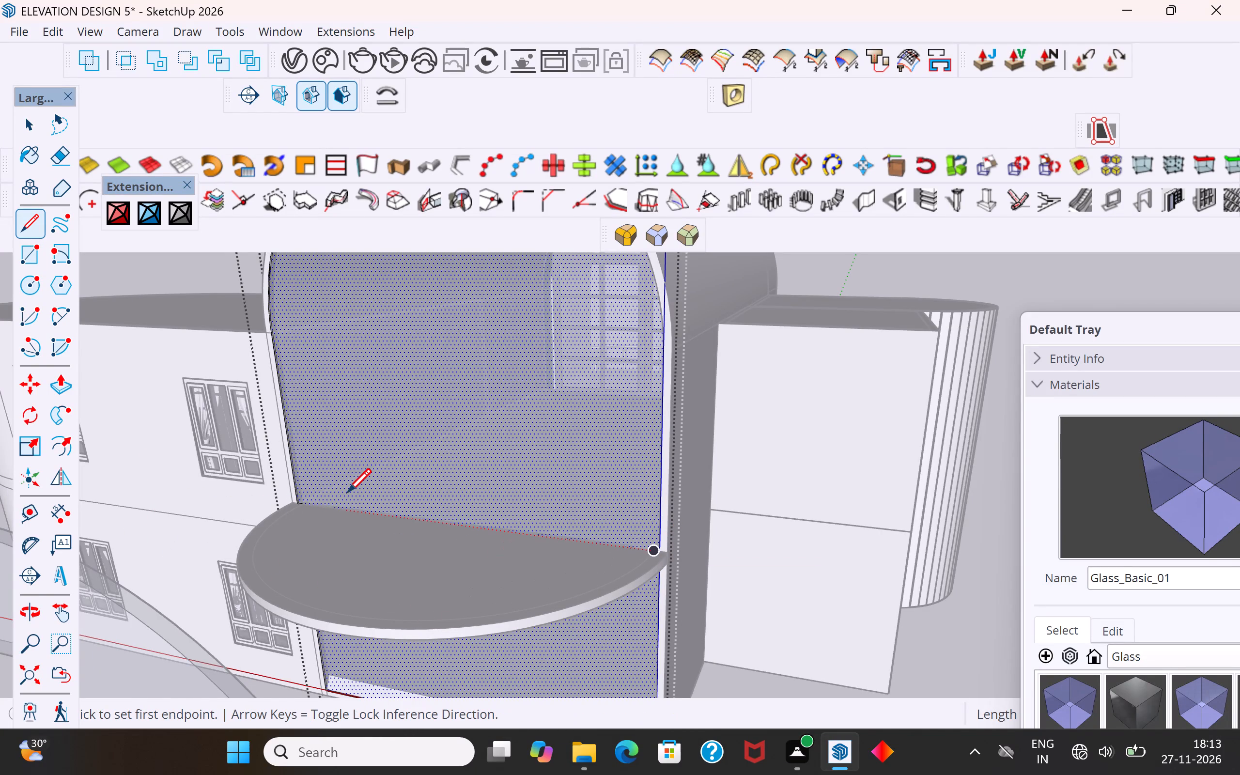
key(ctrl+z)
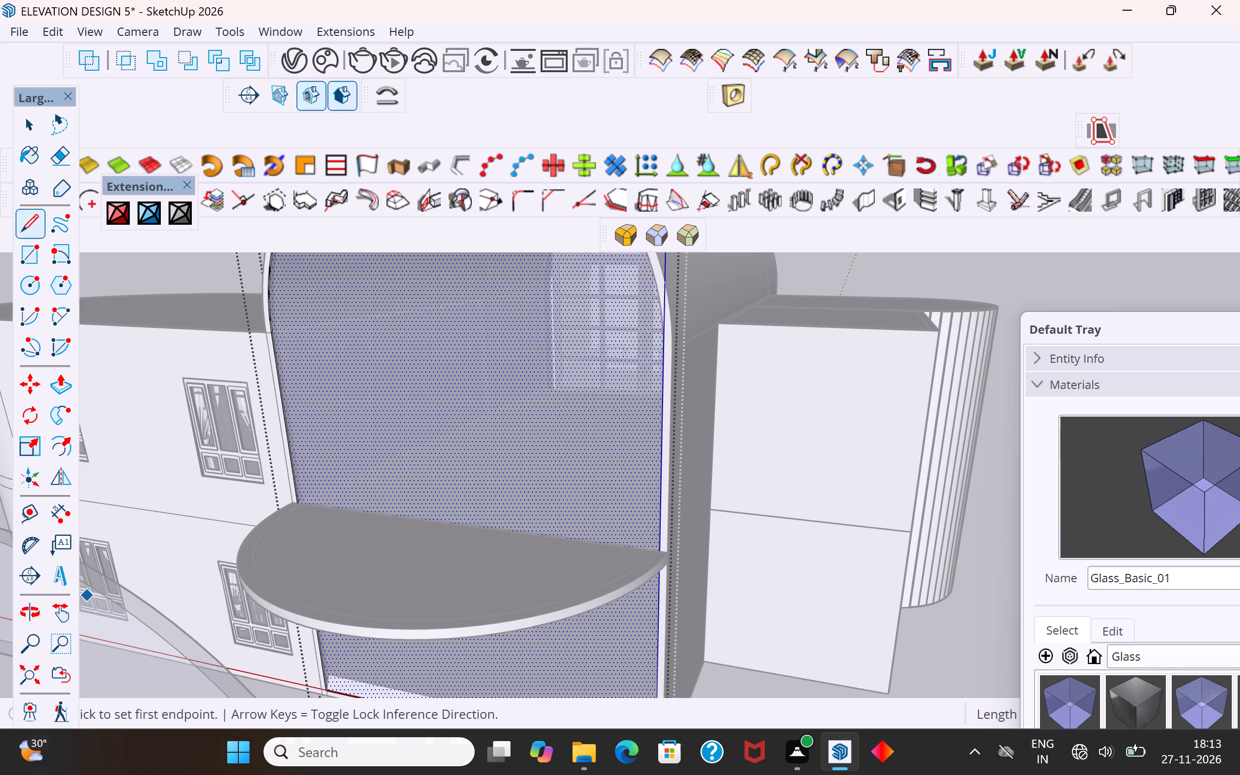
Draw a line inside the glass group from side edge to side edge of the pane, where it meets the balcony.
click(31, 124)
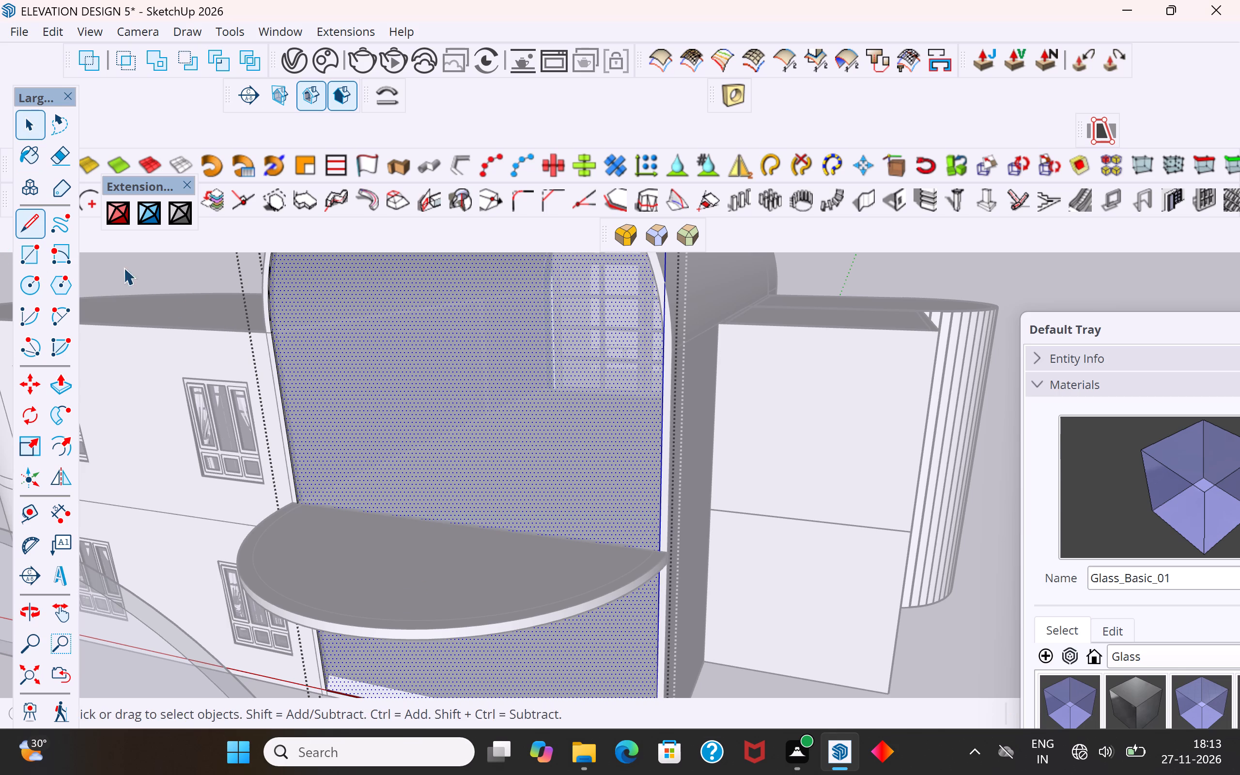
click(149, 280)
click(529, 454)
double_click(533, 448)
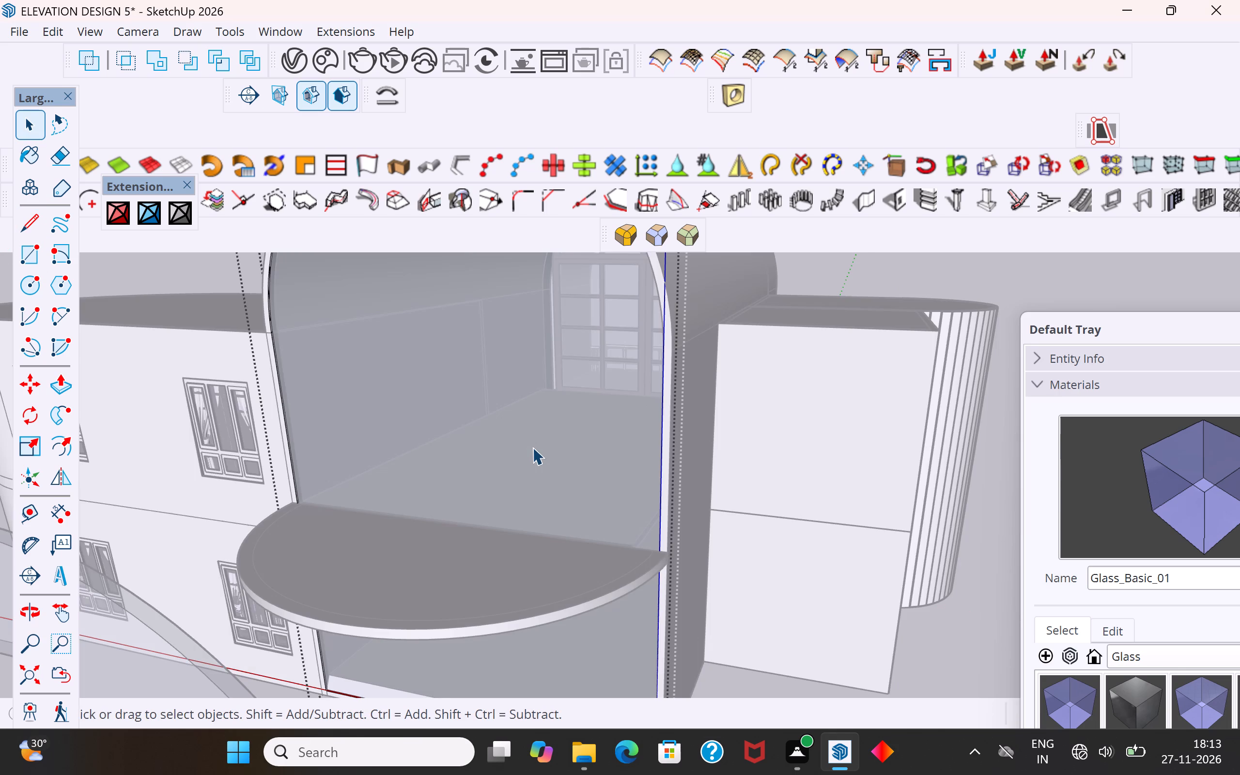
double_click(530, 447)
click(35, 218)
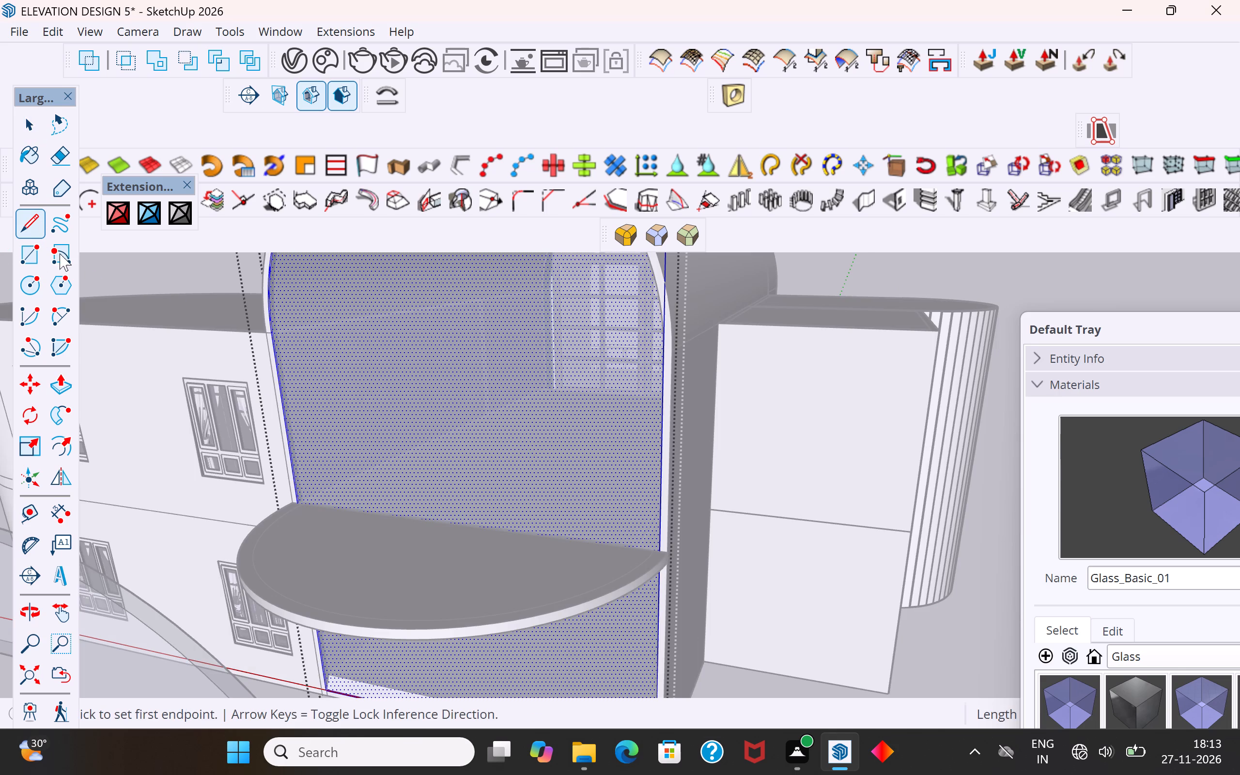
scroll(263, 505, up, 9)
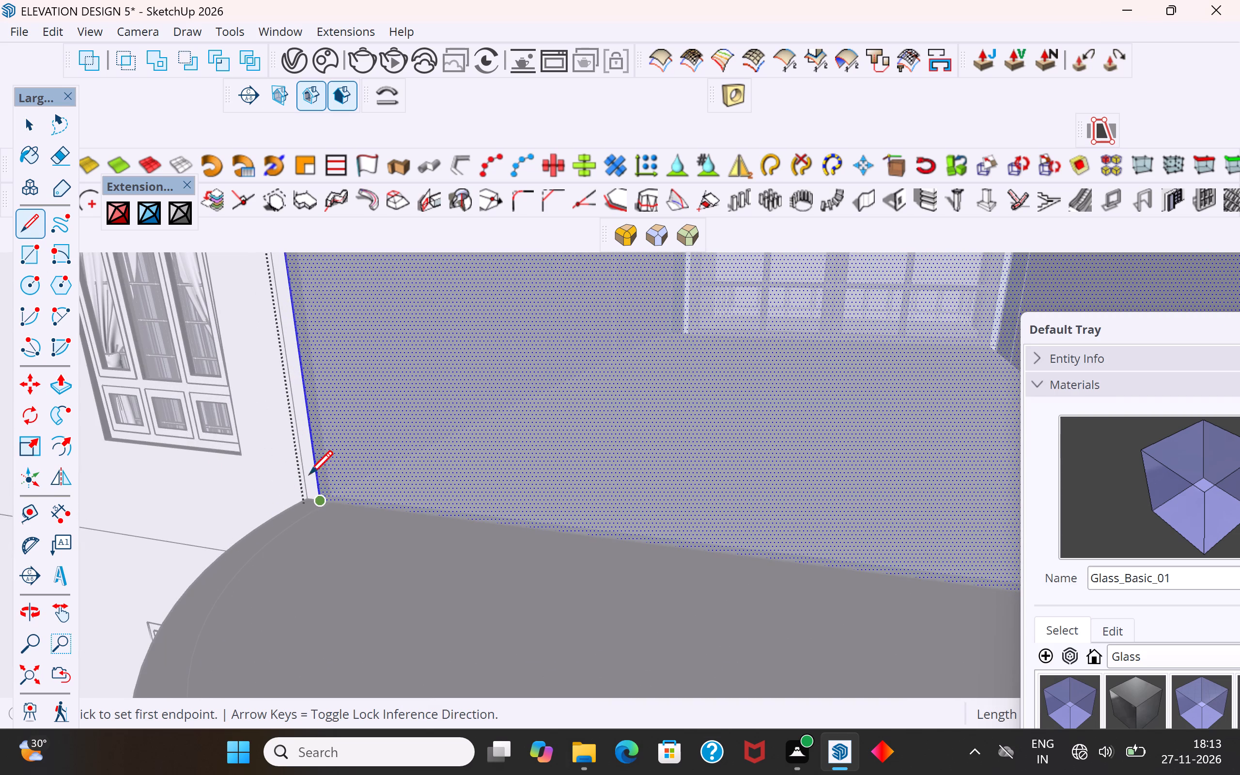
click(321, 501)
scroll(322, 501, down, 10)
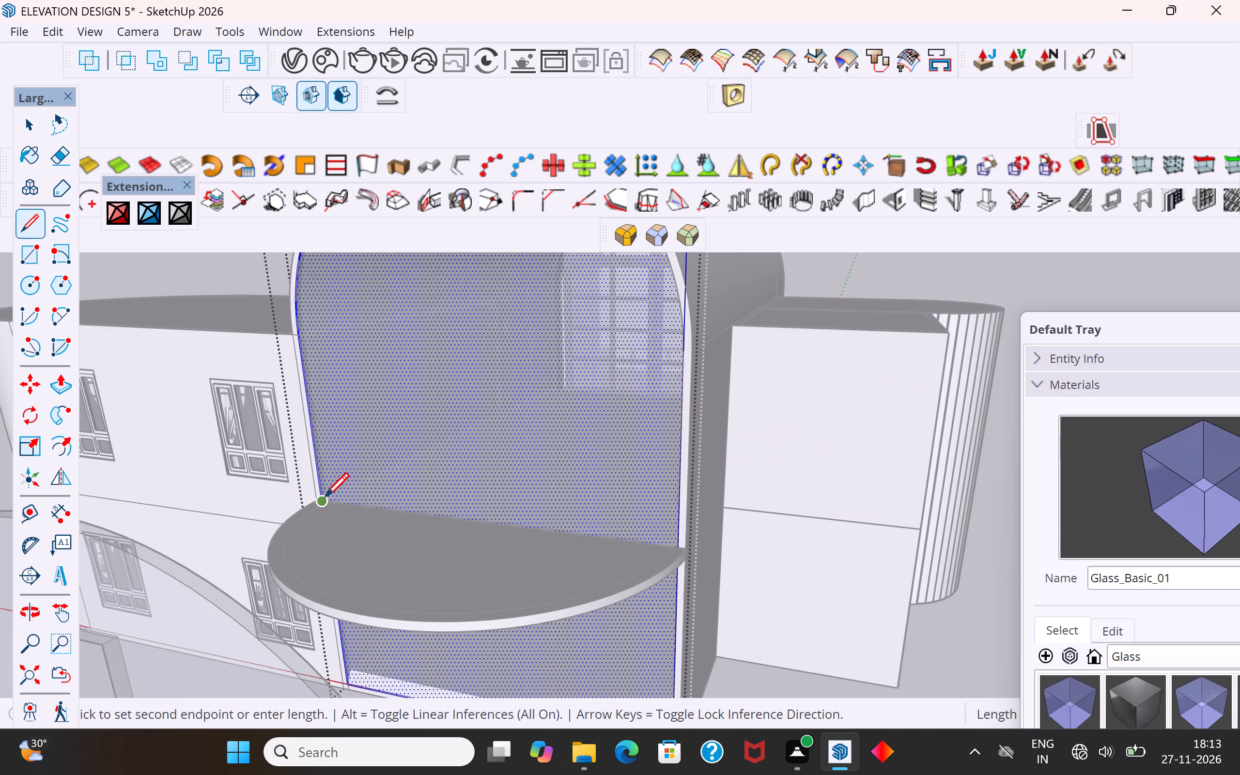
scroll(659, 551, up, 6)
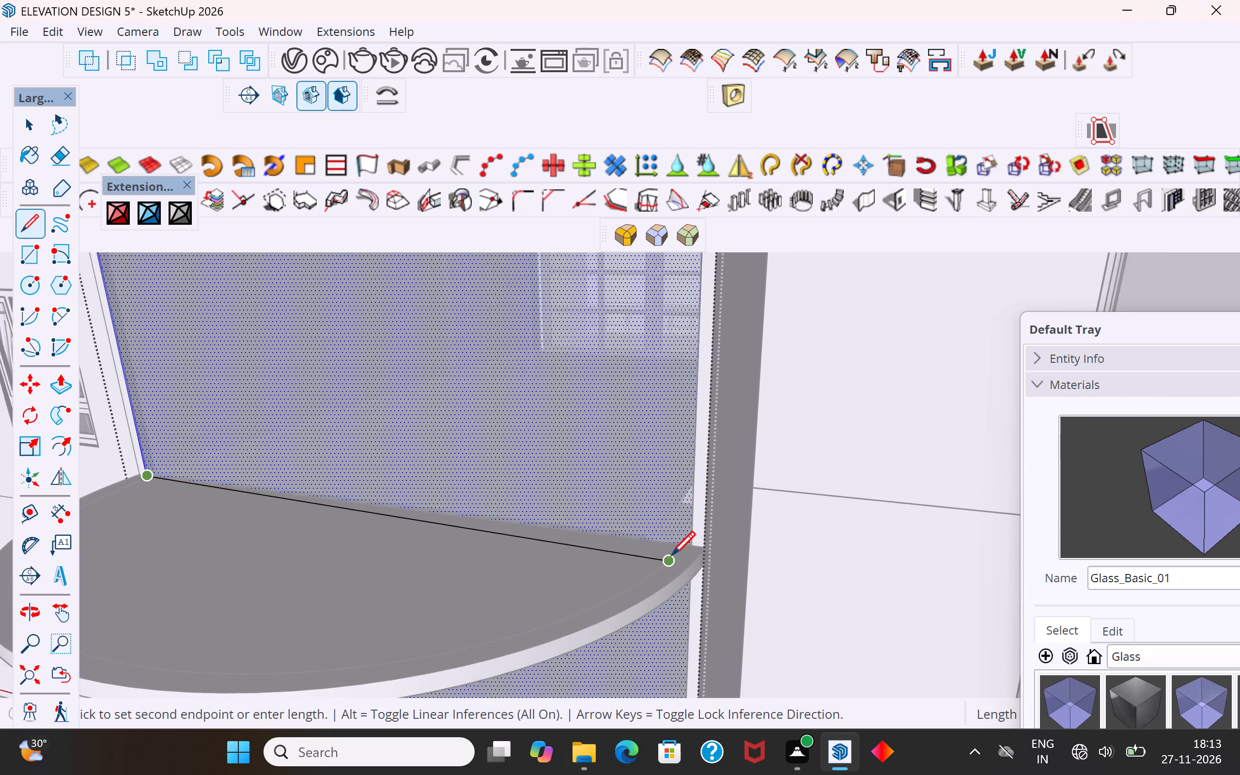
scroll(671, 558, up, 8)
click(706, 533)
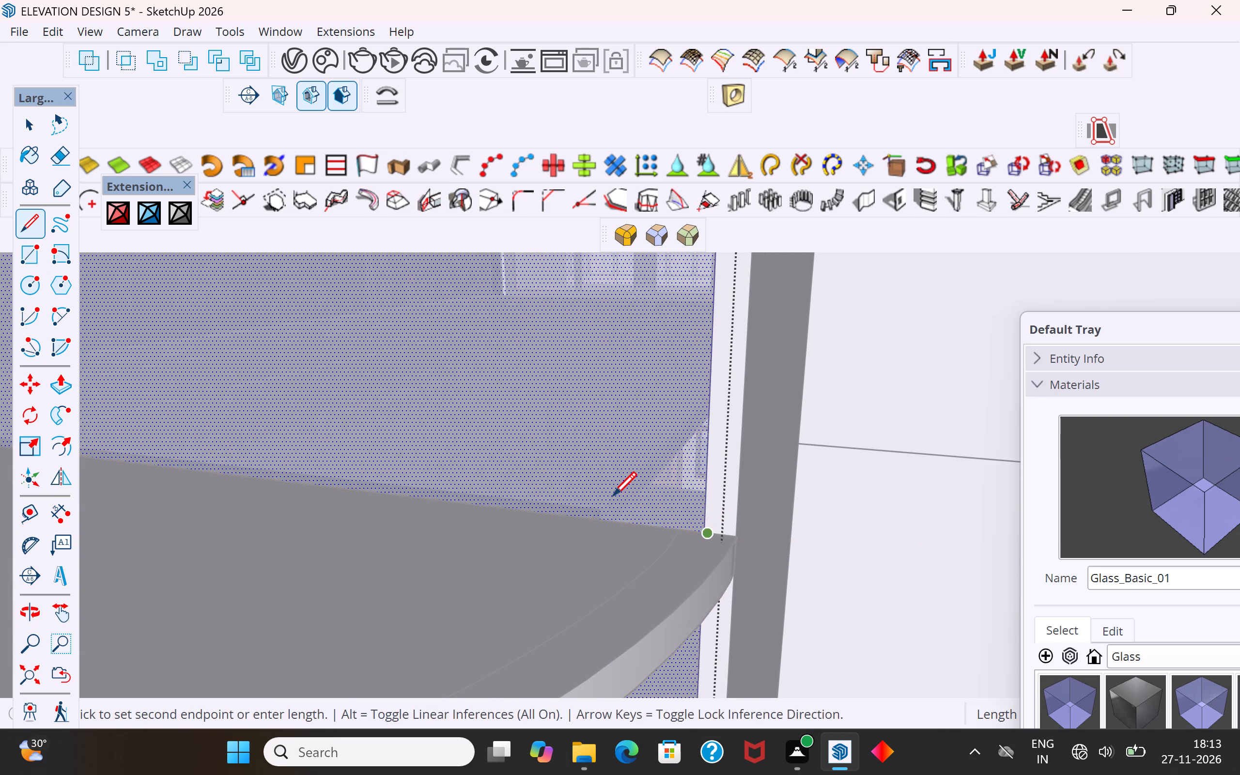
click(35, 124)
scroll(379, 461, down, 8)
scroll(379, 462, up, 1)
scroll(379, 462, down, 6)
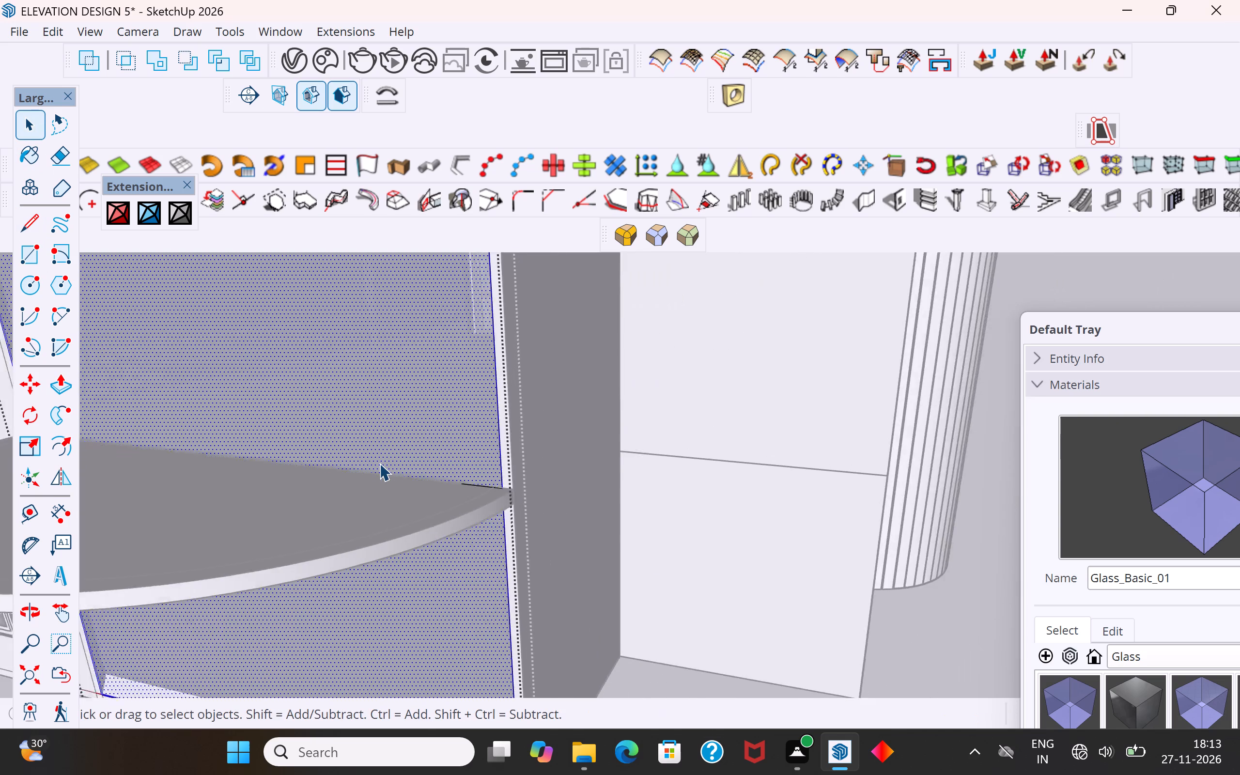
scroll(379, 463, down, 4)
click(583, 619)
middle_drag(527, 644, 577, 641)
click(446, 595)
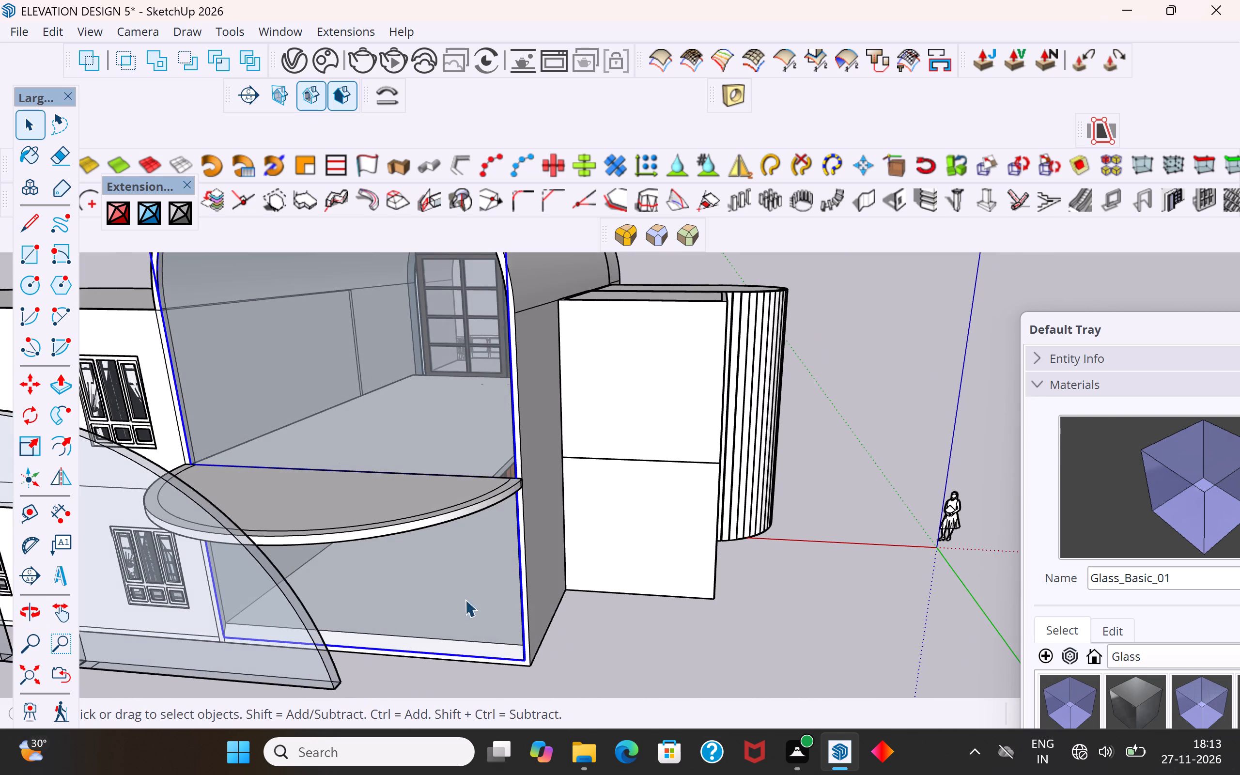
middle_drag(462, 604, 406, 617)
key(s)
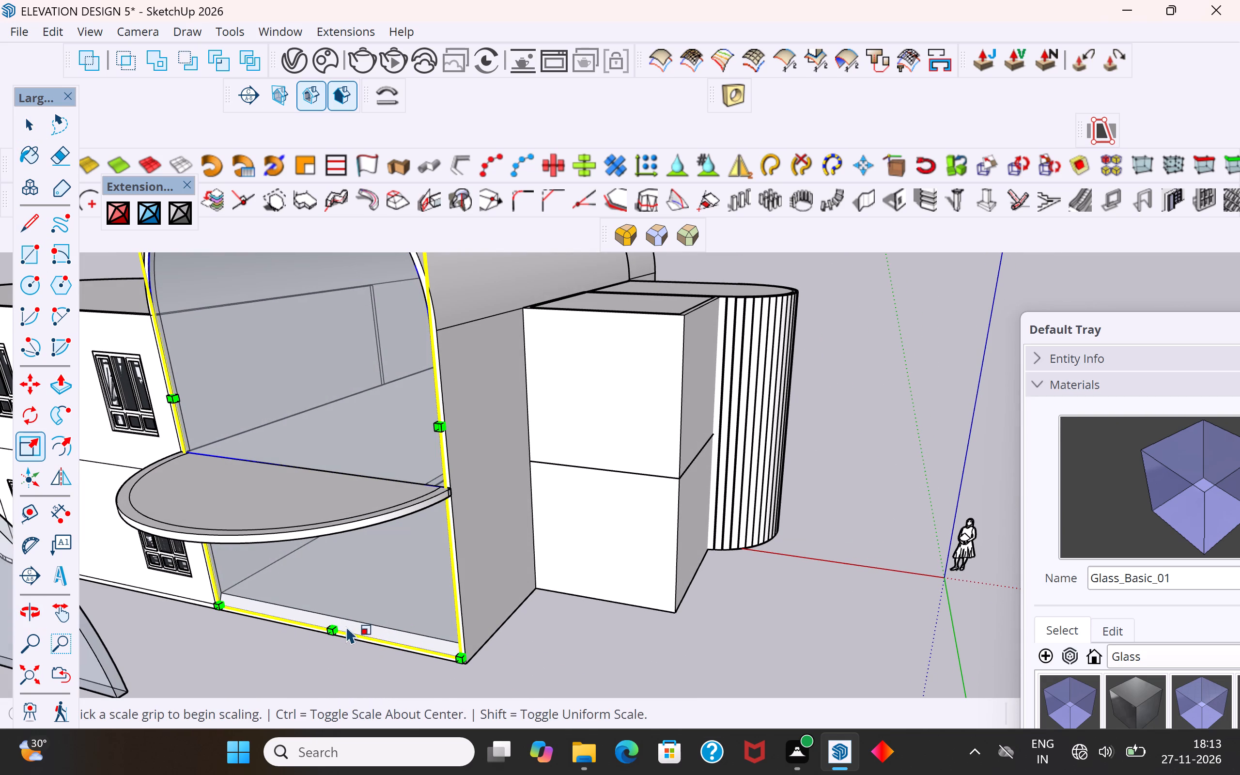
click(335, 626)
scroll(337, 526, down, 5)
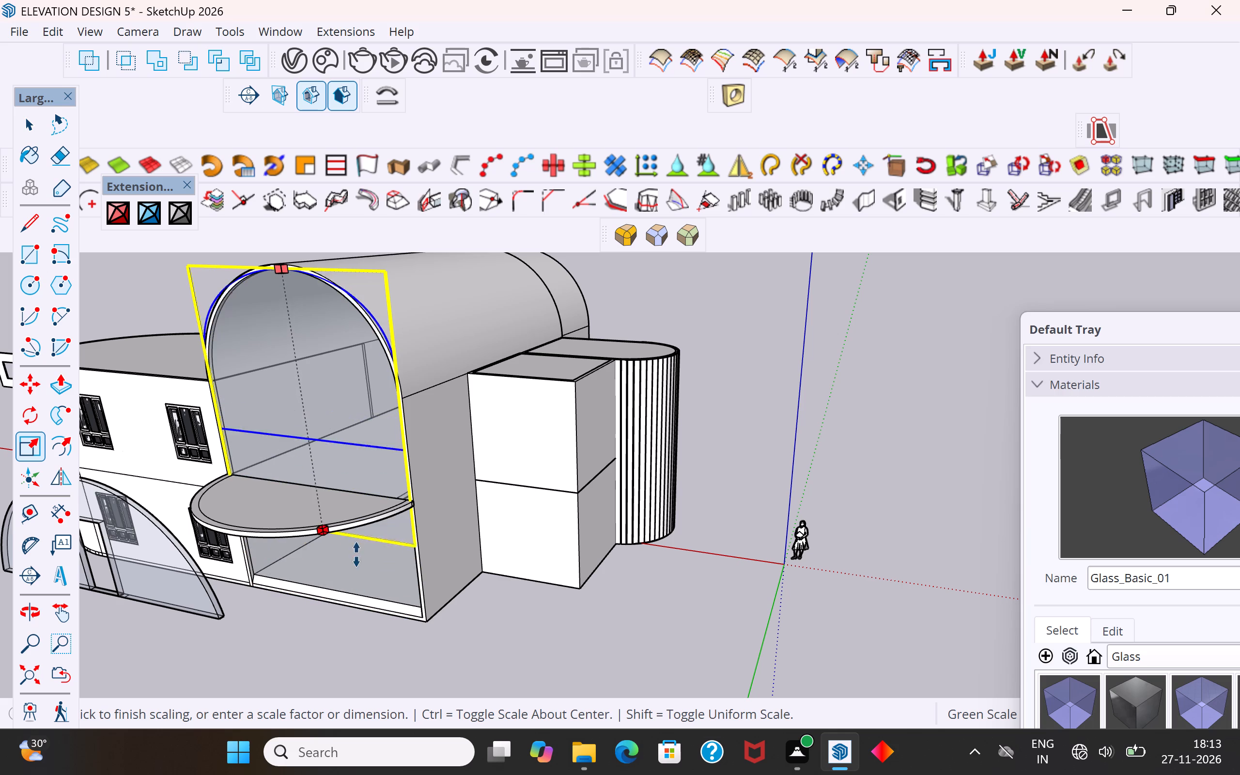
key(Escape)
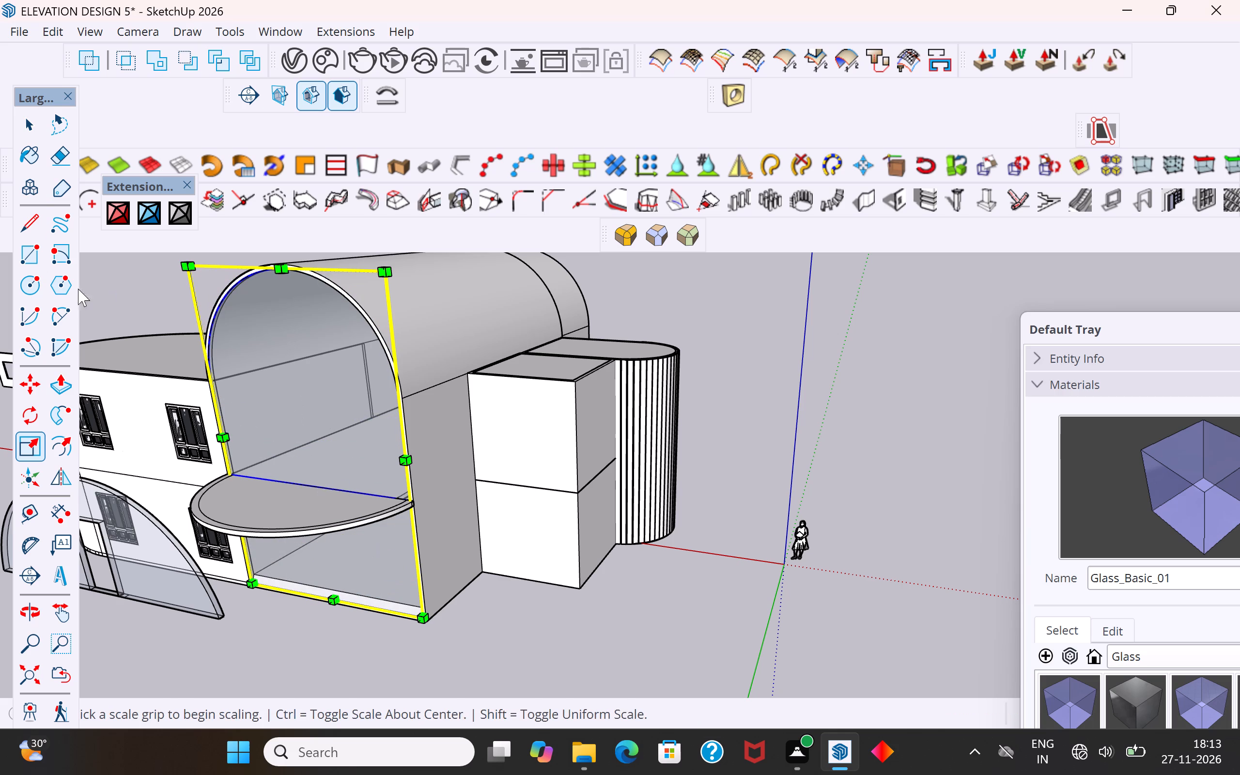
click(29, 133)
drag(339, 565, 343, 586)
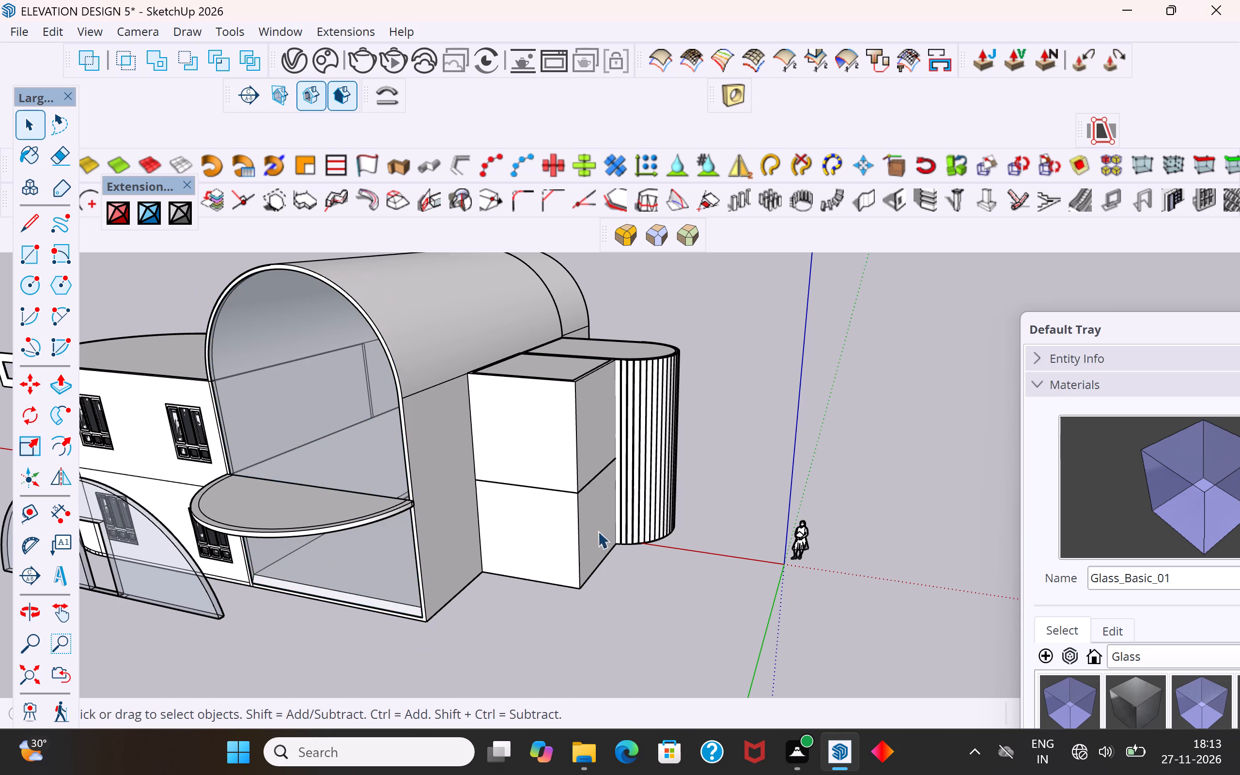
Copy the full-height arched glass face from the front opening to a free spot in front of the building.
scroll(639, 507, down, 6)
middle_drag(672, 560, 437, 620)
scroll(446, 534, up, 4)
middle_drag(465, 513, 560, 480)
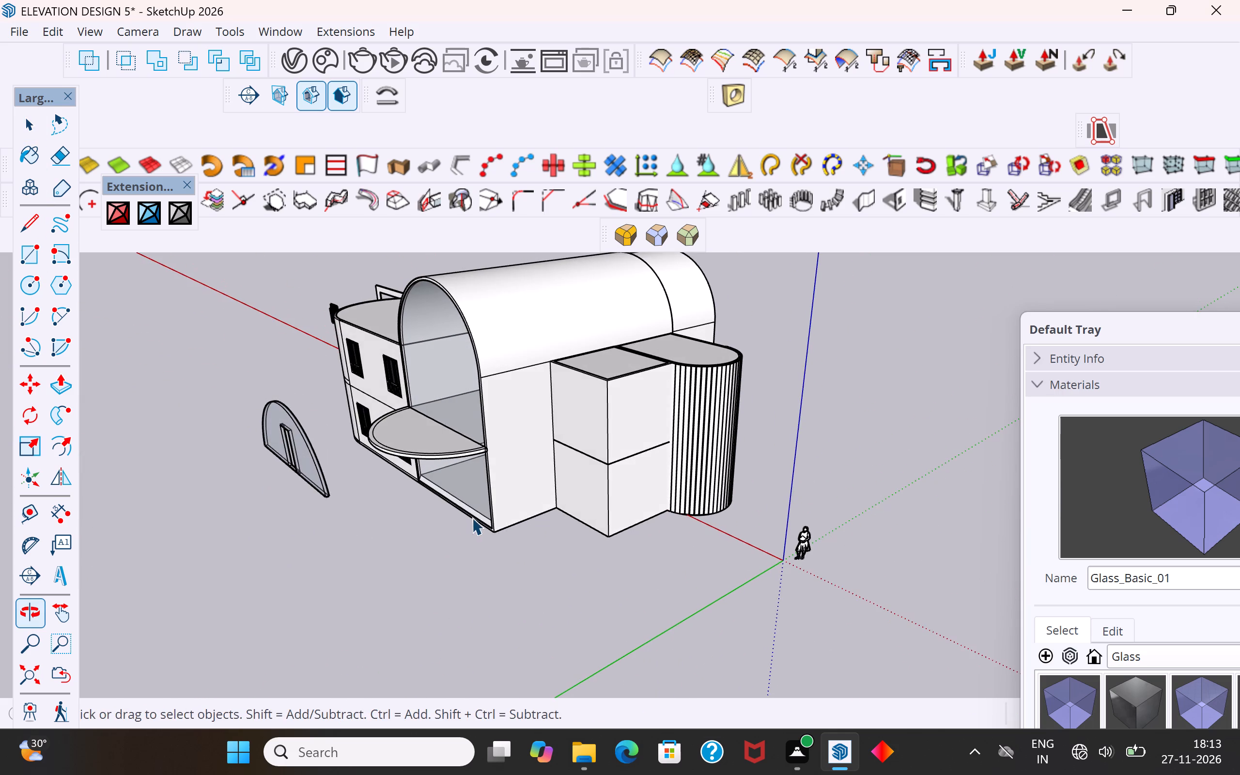
middle_drag(486, 492, 533, 460)
click(475, 483)
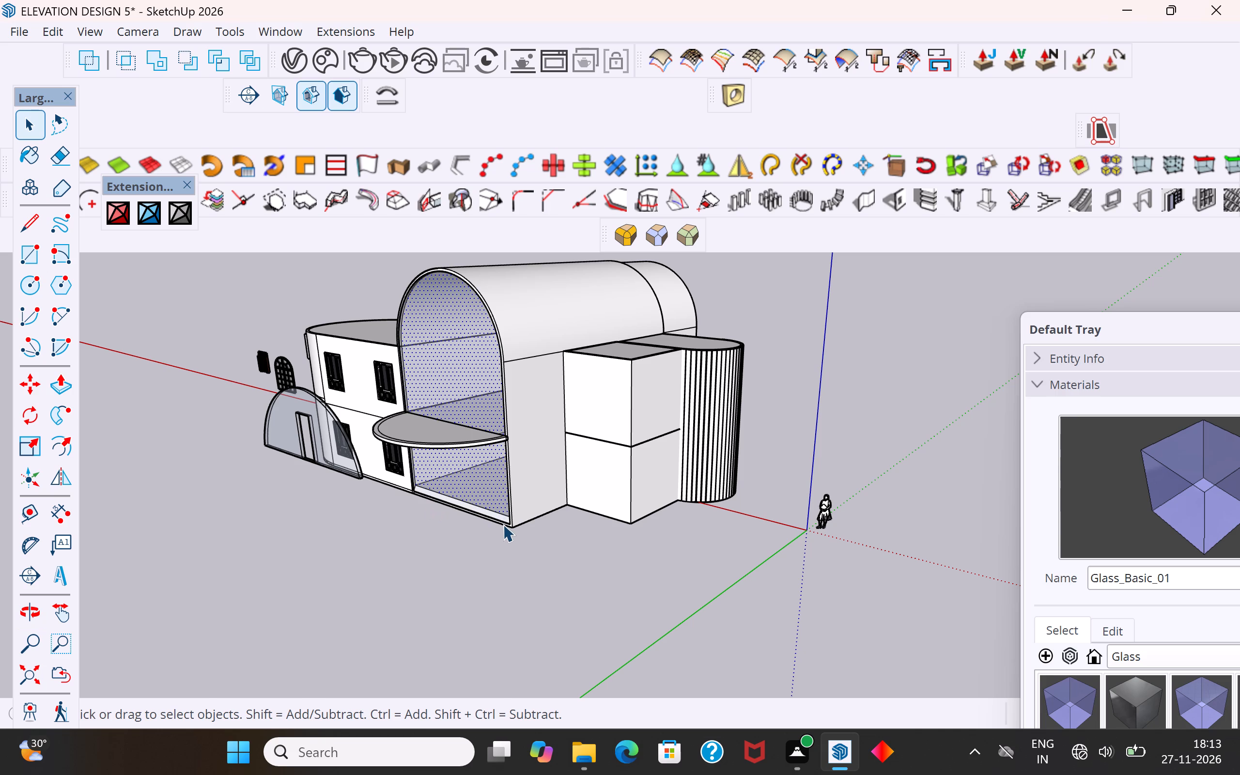
key(m)
click(512, 521)
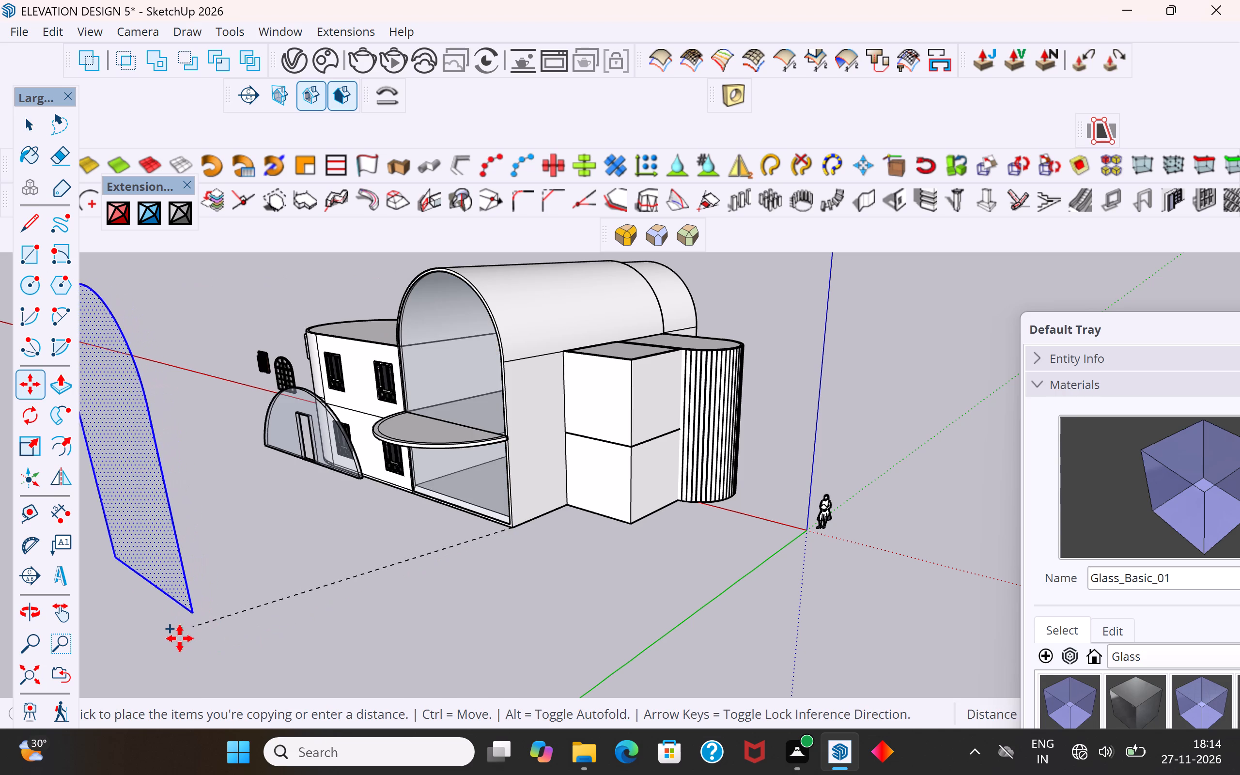
click(251, 635)
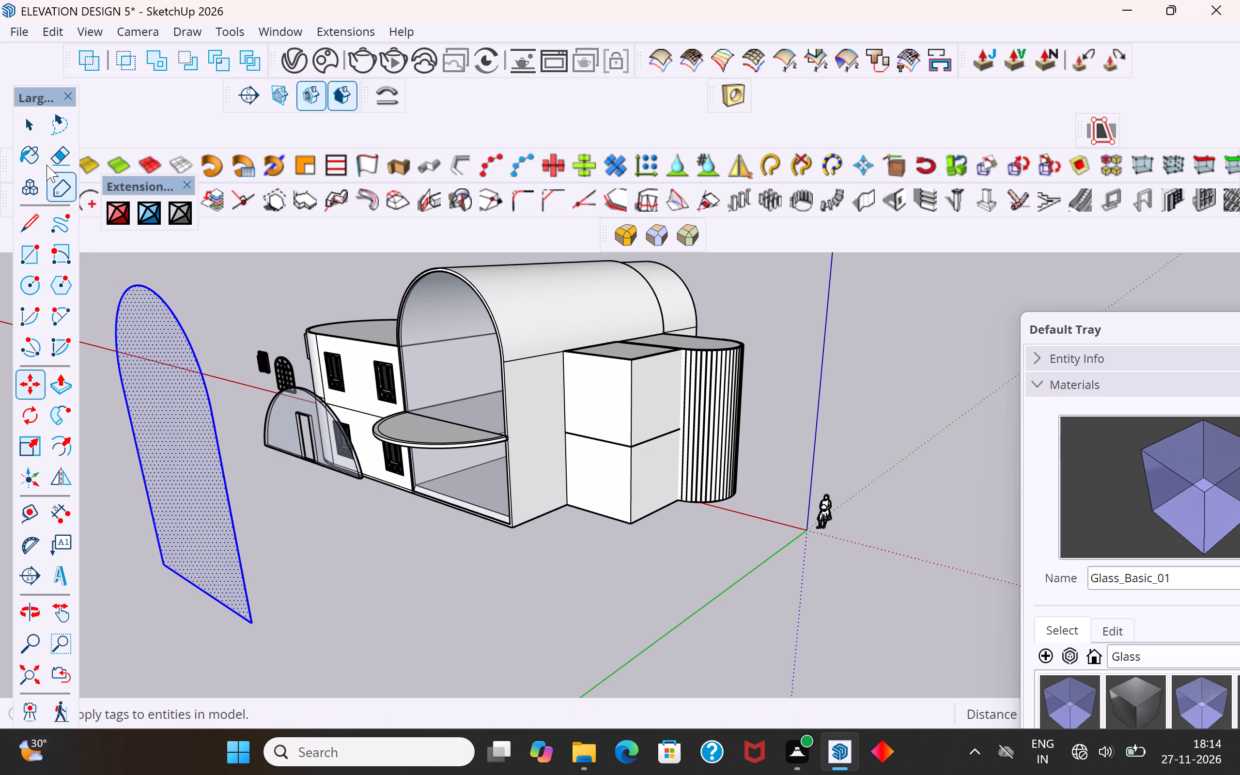
click(35, 122)
click(219, 314)
Make the small freestanding semicircular glass panel, together with its door frame, into one group.
scroll(362, 470, up, 4)
middle_drag(377, 502, 371, 539)
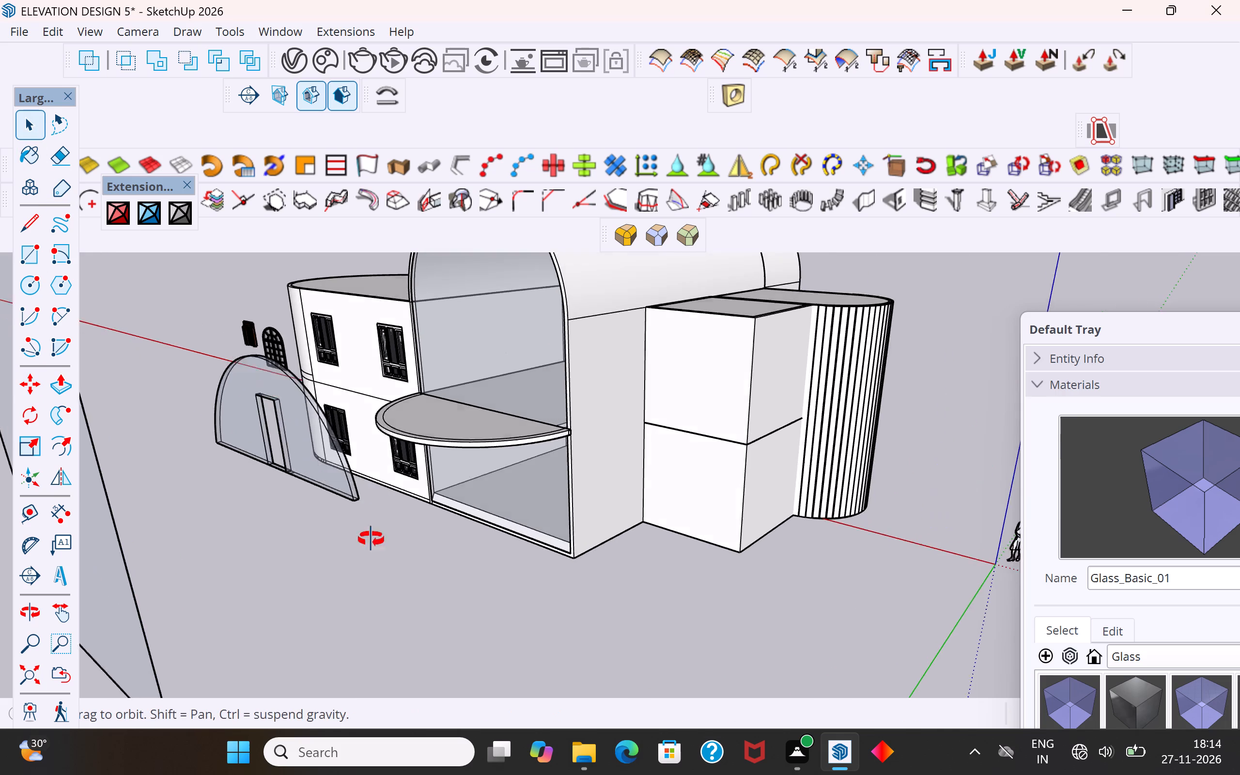
middle_drag(371, 539, 372, 559)
click(312, 537)
middle_drag(354, 585, 950, 599)
scroll(417, 519, down, 4)
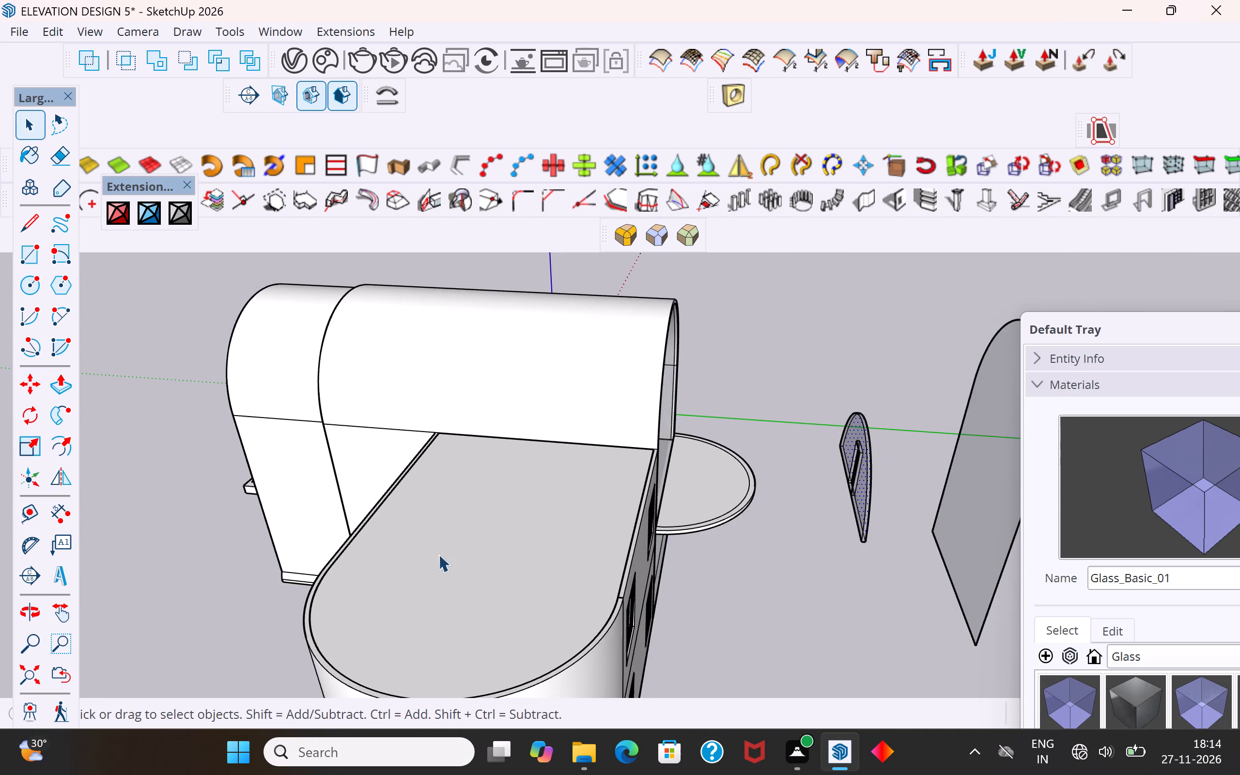
middle_drag(869, 558, 691, 452)
scroll(761, 492, up, 3)
click(804, 497)
scroll(800, 514, up, 6)
middle_drag(798, 523, 817, 548)
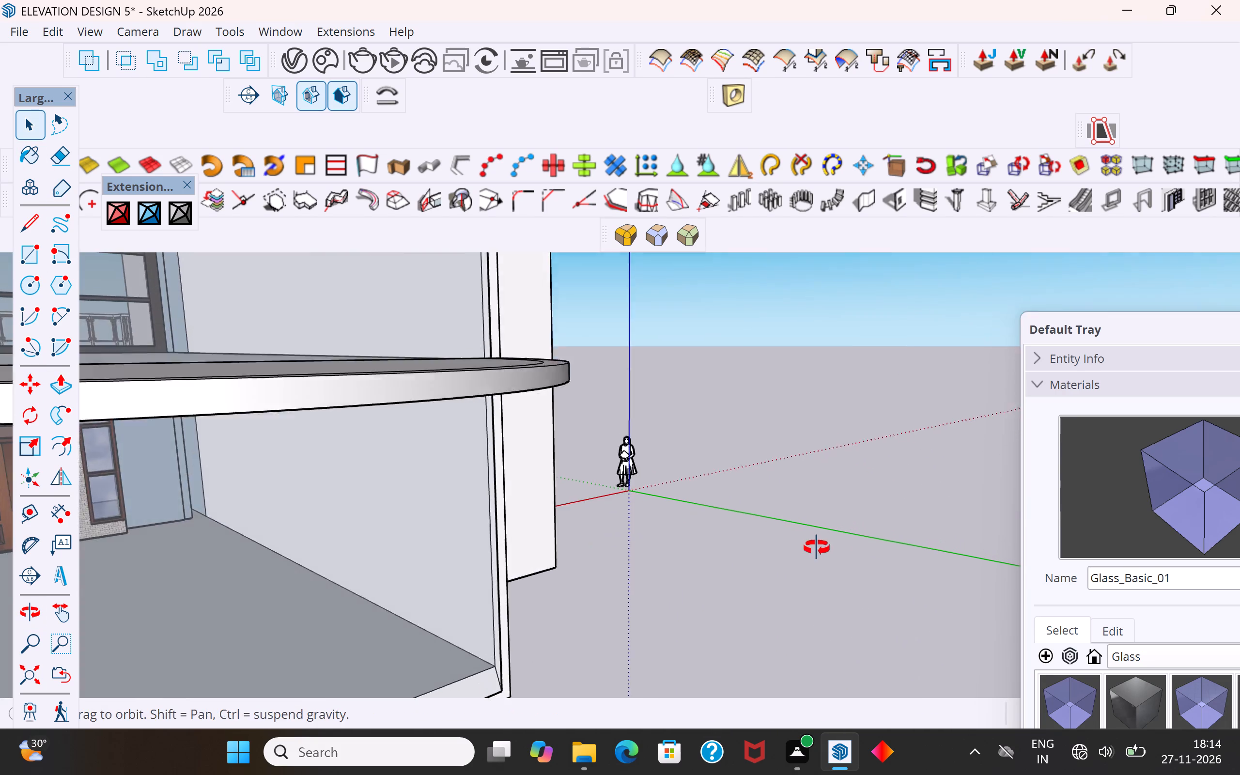
middle_drag(817, 548, 821, 552)
scroll(662, 519, down, 13)
middle_drag(652, 561, 719, 575)
click(719, 548)
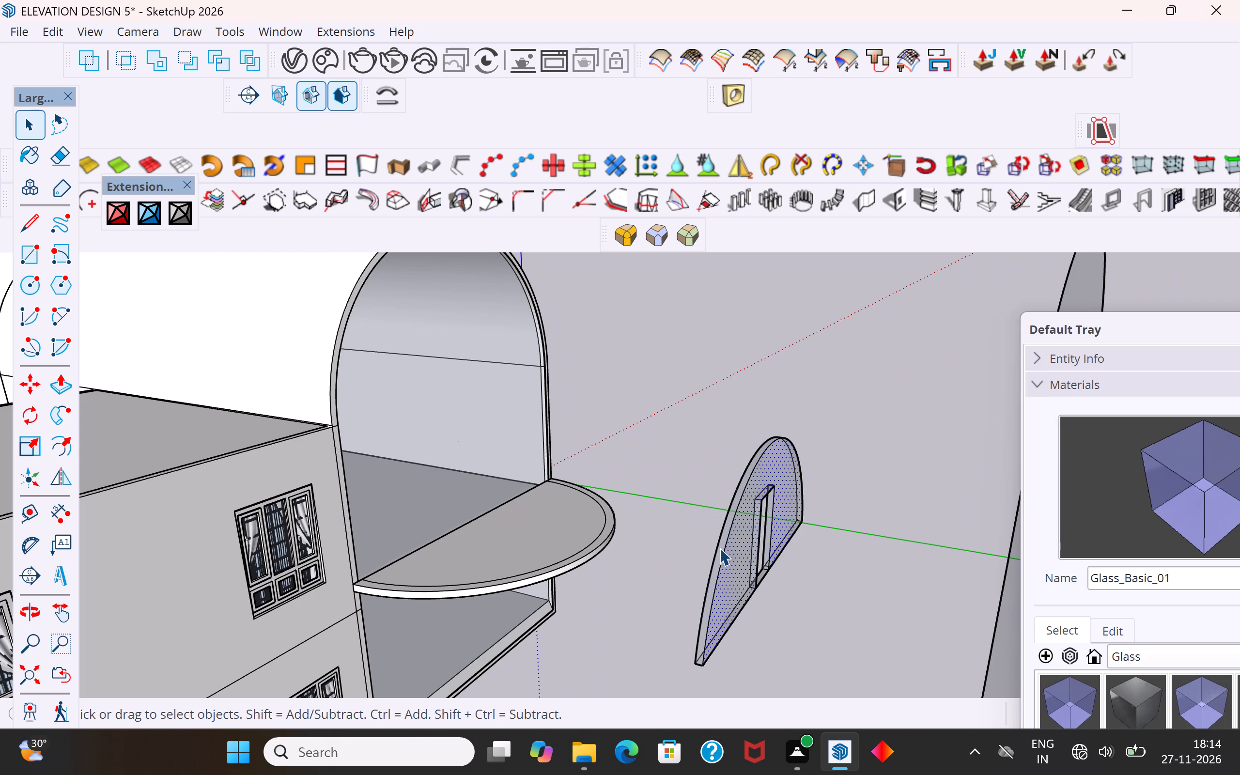
click(874, 556)
scroll(683, 511, down, 4)
scroll(688, 581, up, 3)
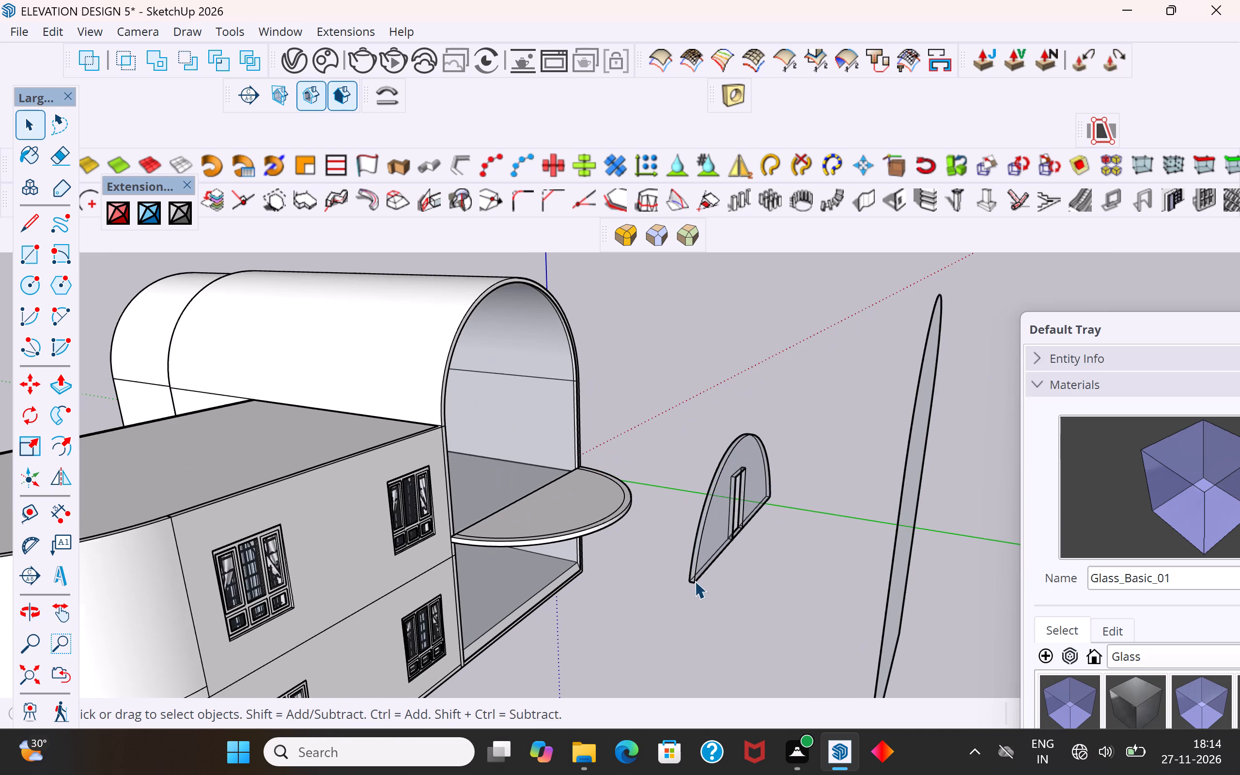
click(695, 581)
scroll(698, 587, up, 5)
scroll(647, 610, down, 5)
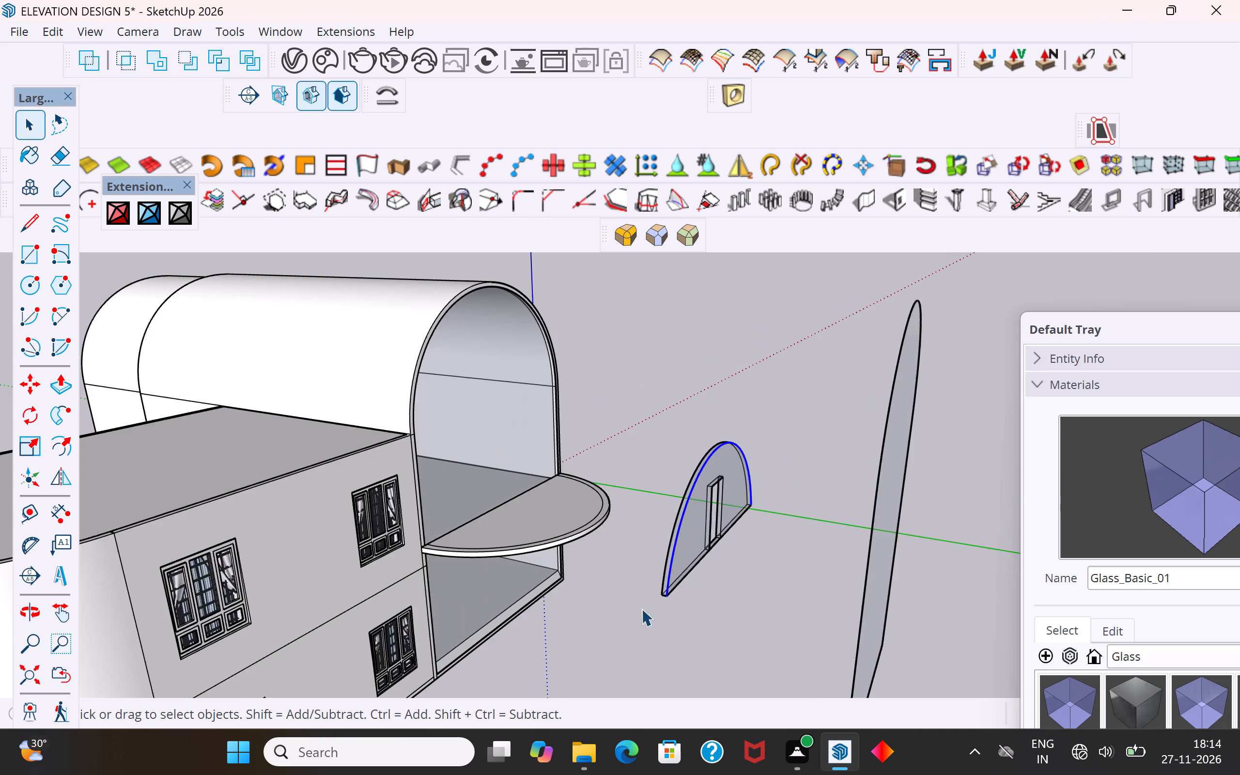
middle_drag(666, 620, 702, 626)
click(786, 612)
drag(821, 440, 683, 619)
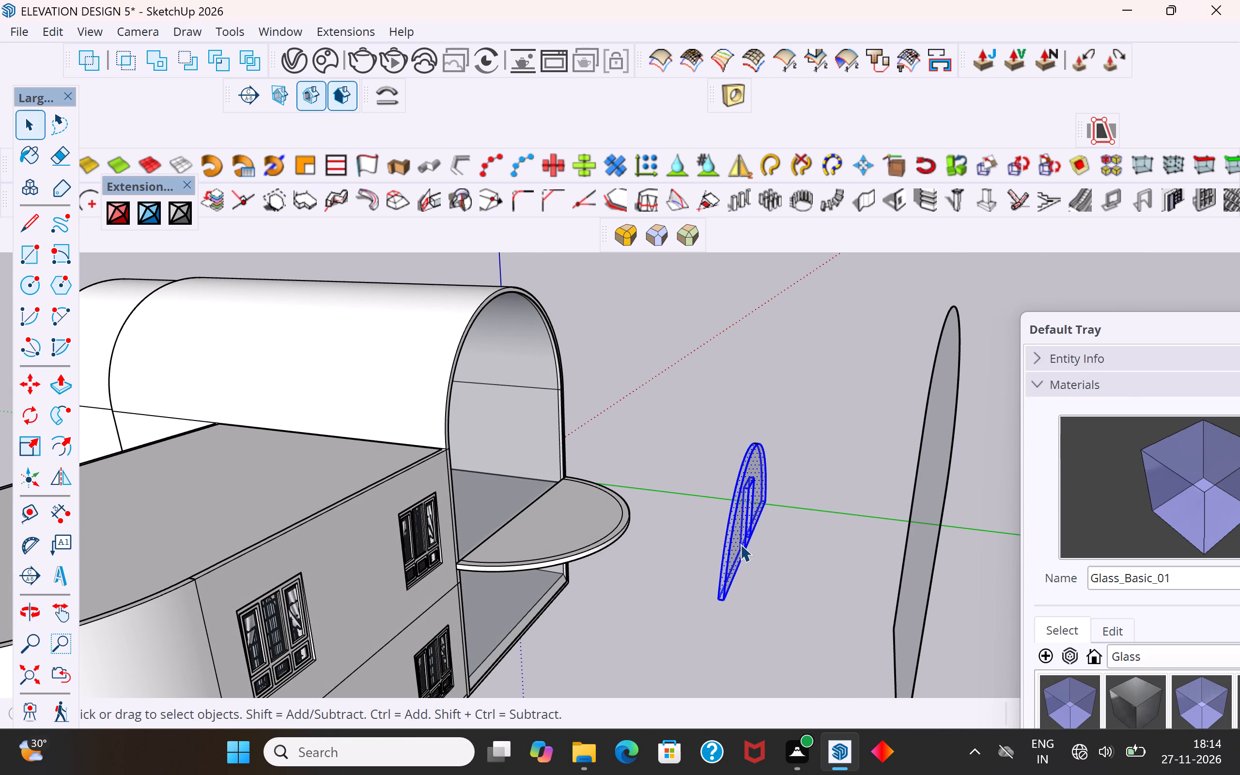
right_click(737, 542)
click(814, 186)
click(697, 556)
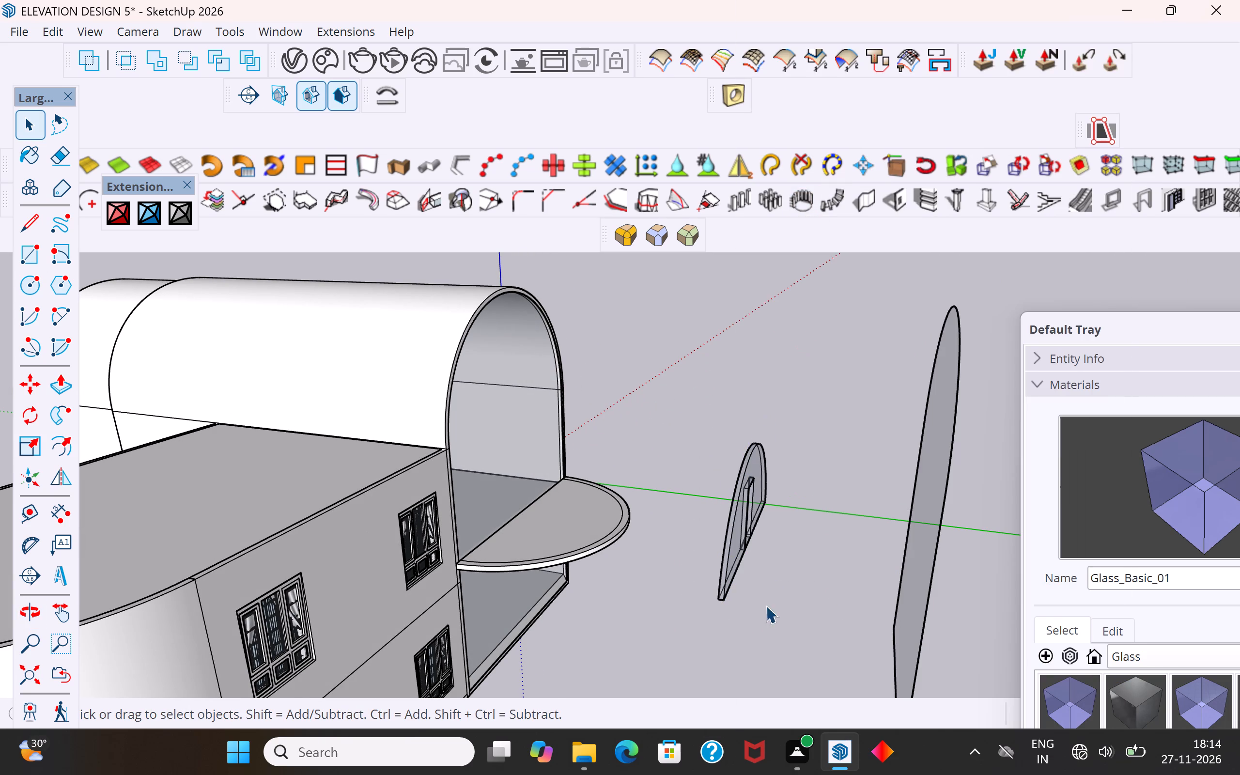
Move the semicircular glass door group by its lower corner to the front opening's matching corner at balcony level.
click(725, 593)
key(m)
scroll(727, 605, up, 7)
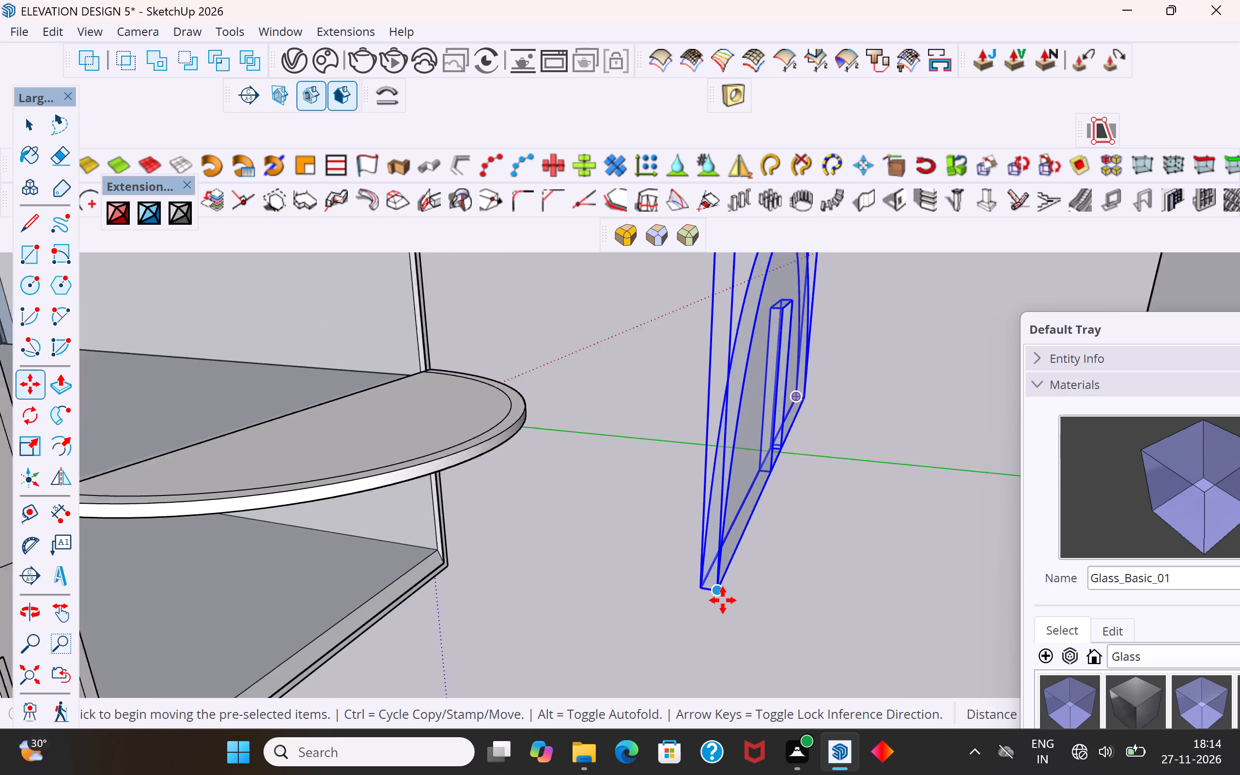
scroll(723, 600, up, 1)
click(720, 579)
scroll(849, 510, down, 10)
middle_drag(852, 509, 715, 613)
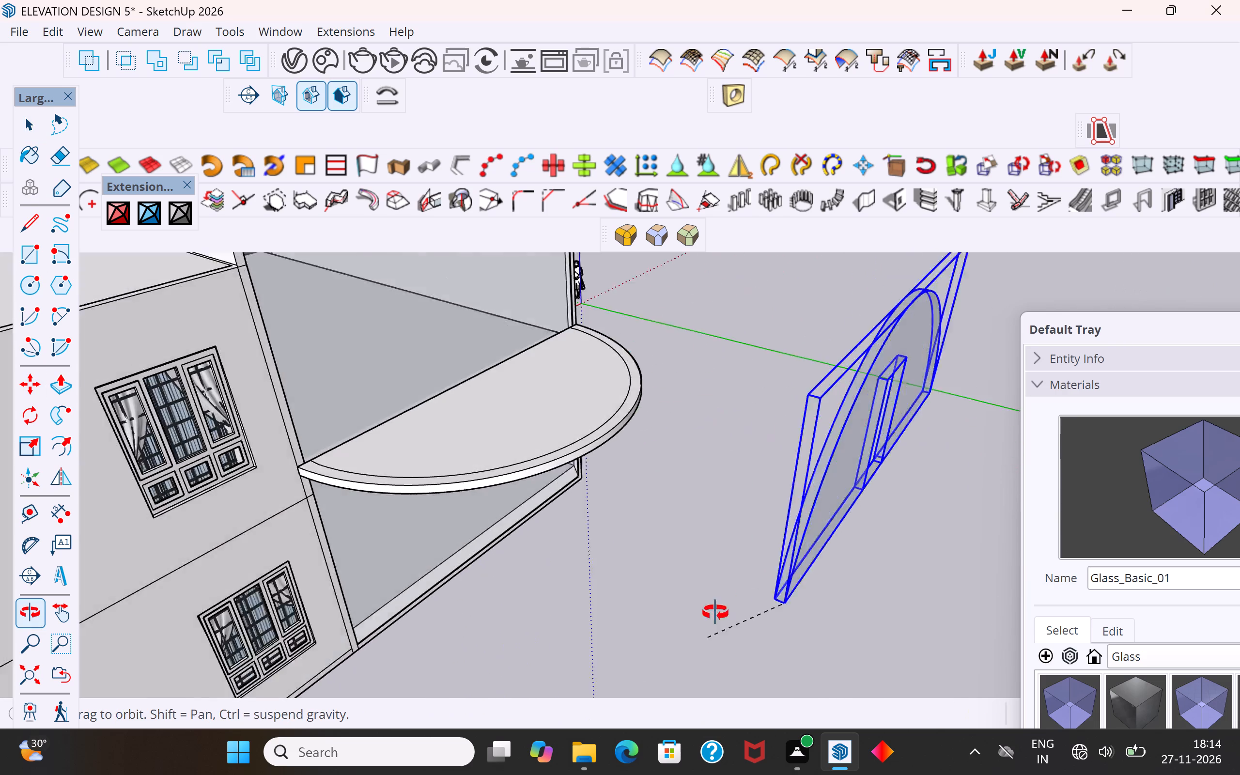
middle_drag(715, 613, 613, 644)
scroll(381, 364, up, 4)
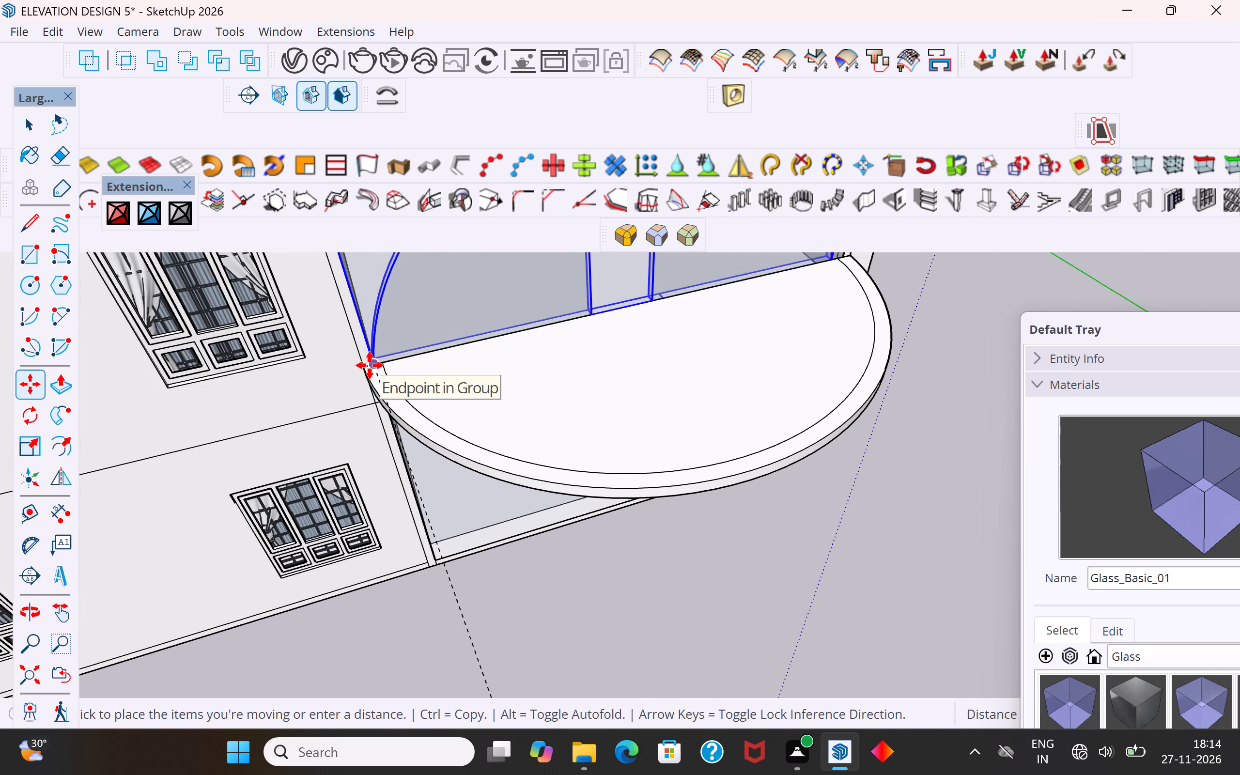
click(370, 365)
scroll(373, 513, down, 11)
middle_drag(425, 537, 538, 457)
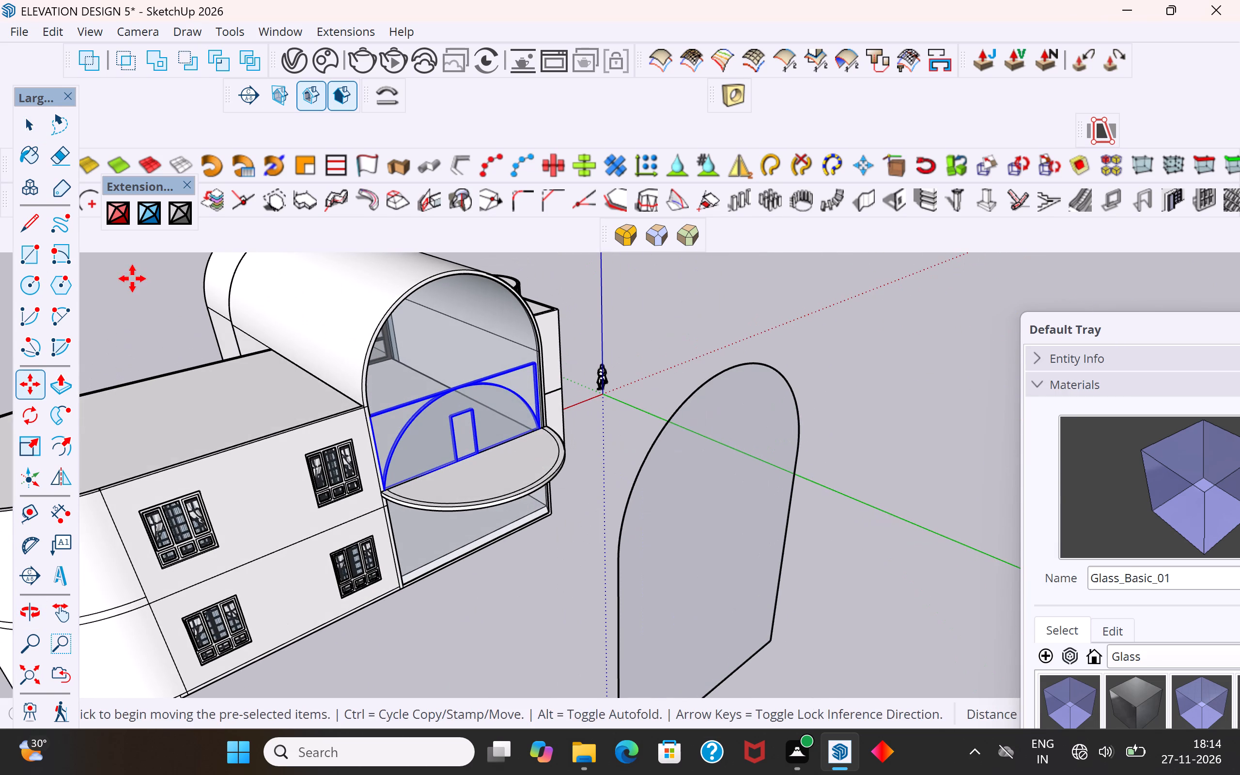
click(30, 127)
click(682, 344)
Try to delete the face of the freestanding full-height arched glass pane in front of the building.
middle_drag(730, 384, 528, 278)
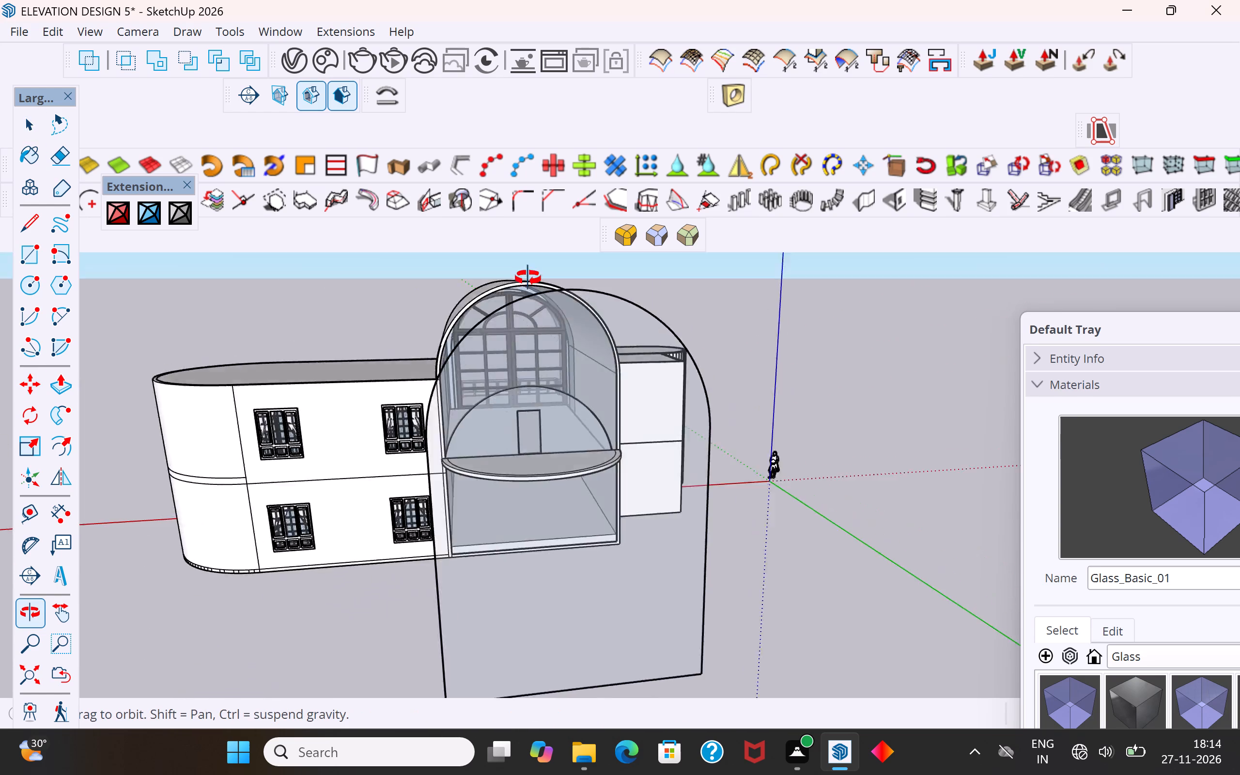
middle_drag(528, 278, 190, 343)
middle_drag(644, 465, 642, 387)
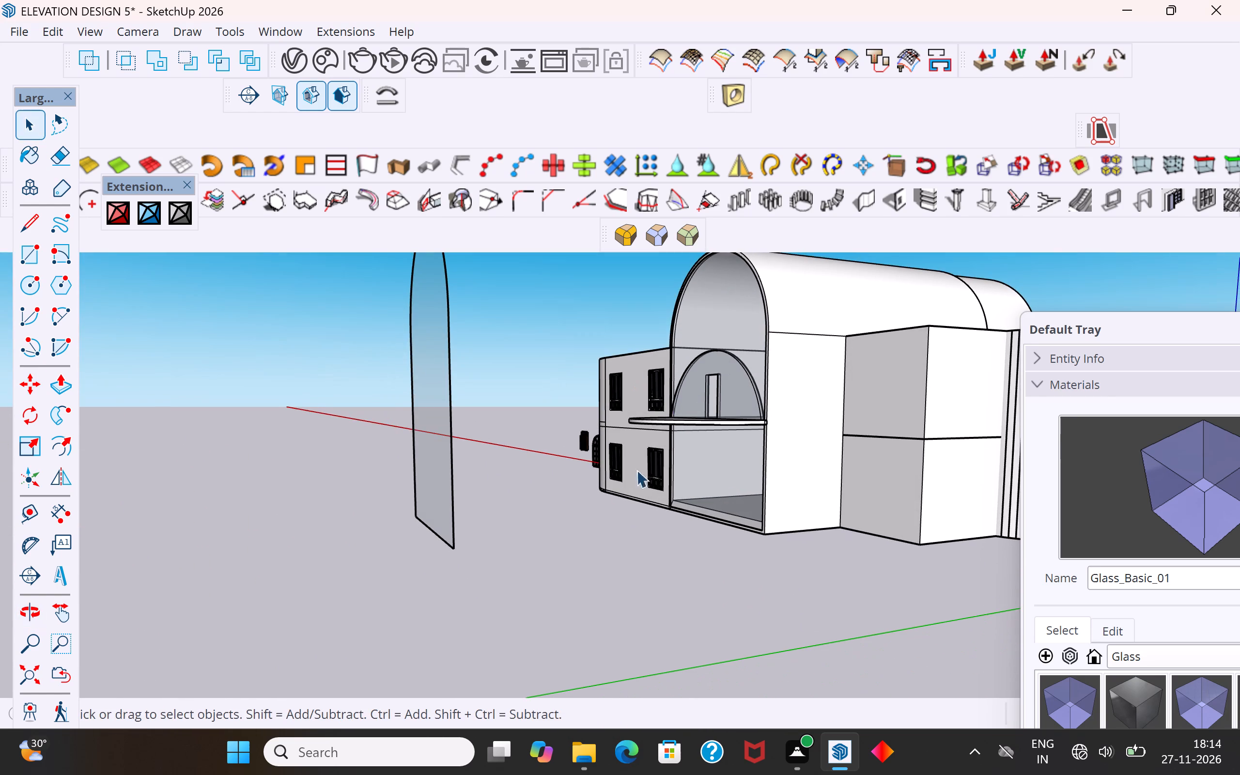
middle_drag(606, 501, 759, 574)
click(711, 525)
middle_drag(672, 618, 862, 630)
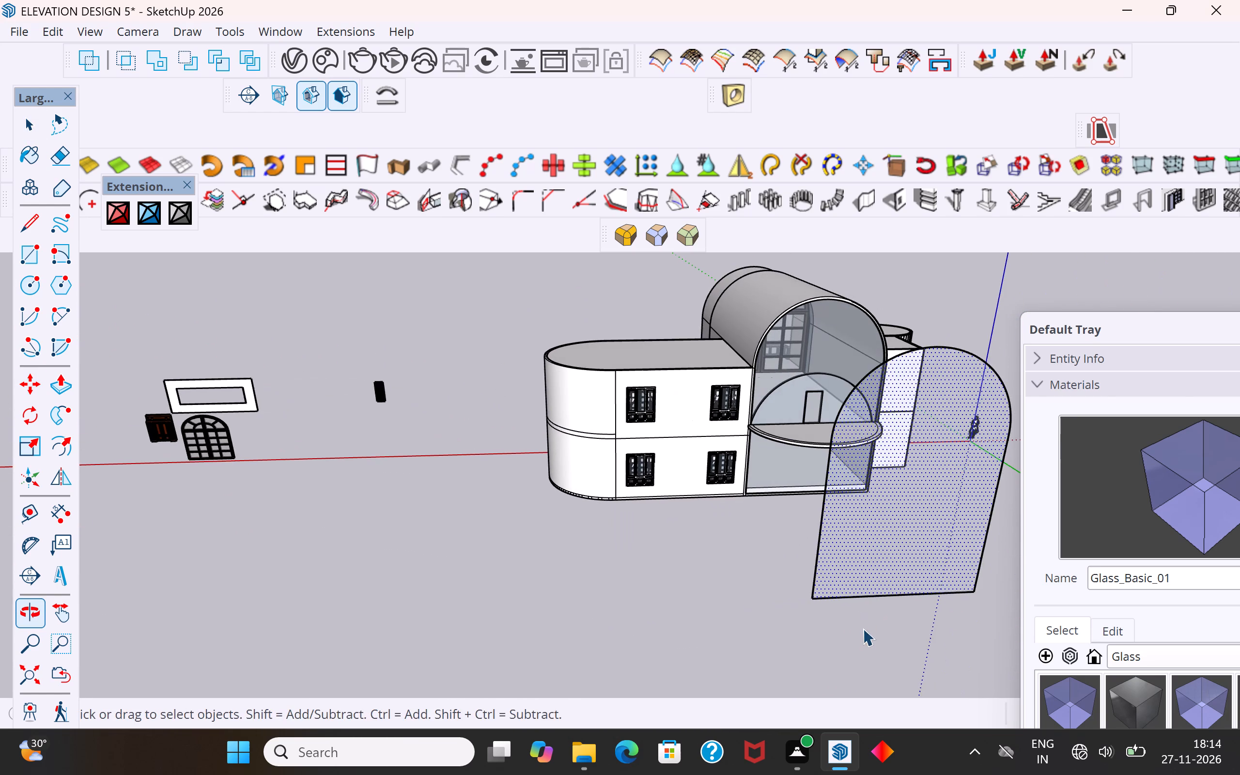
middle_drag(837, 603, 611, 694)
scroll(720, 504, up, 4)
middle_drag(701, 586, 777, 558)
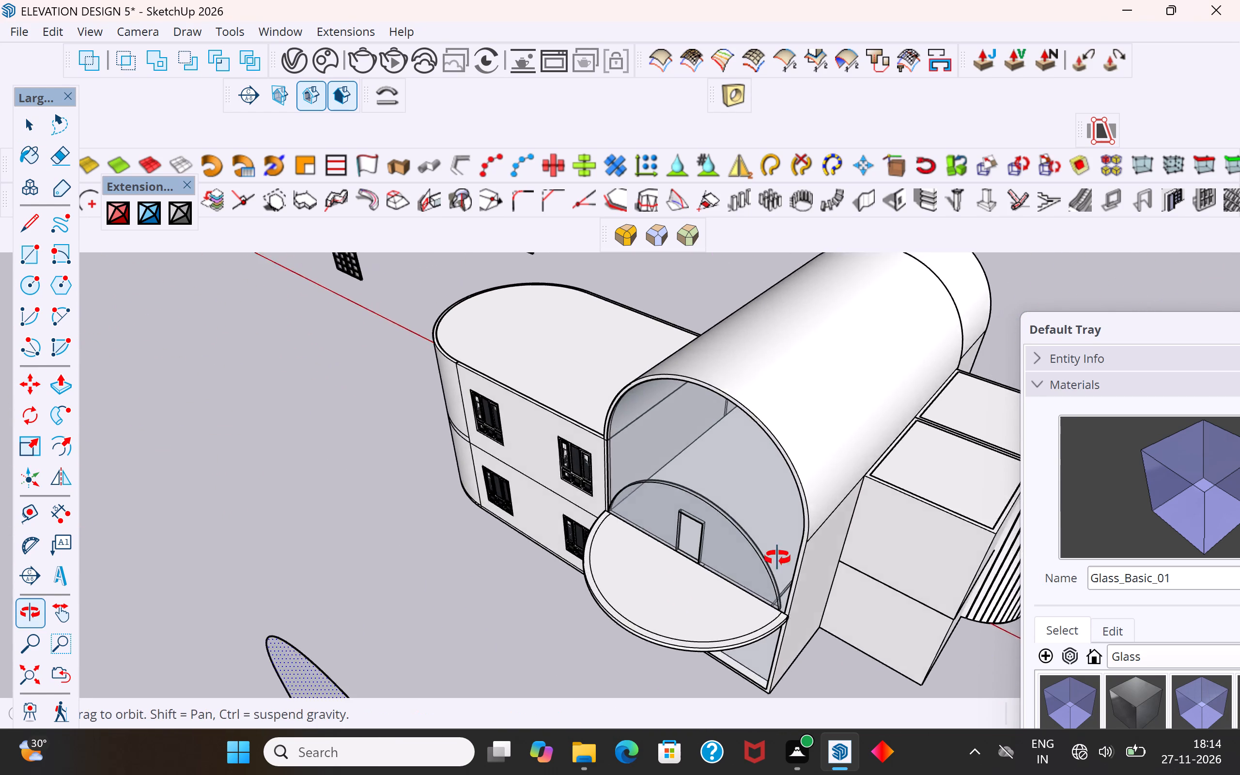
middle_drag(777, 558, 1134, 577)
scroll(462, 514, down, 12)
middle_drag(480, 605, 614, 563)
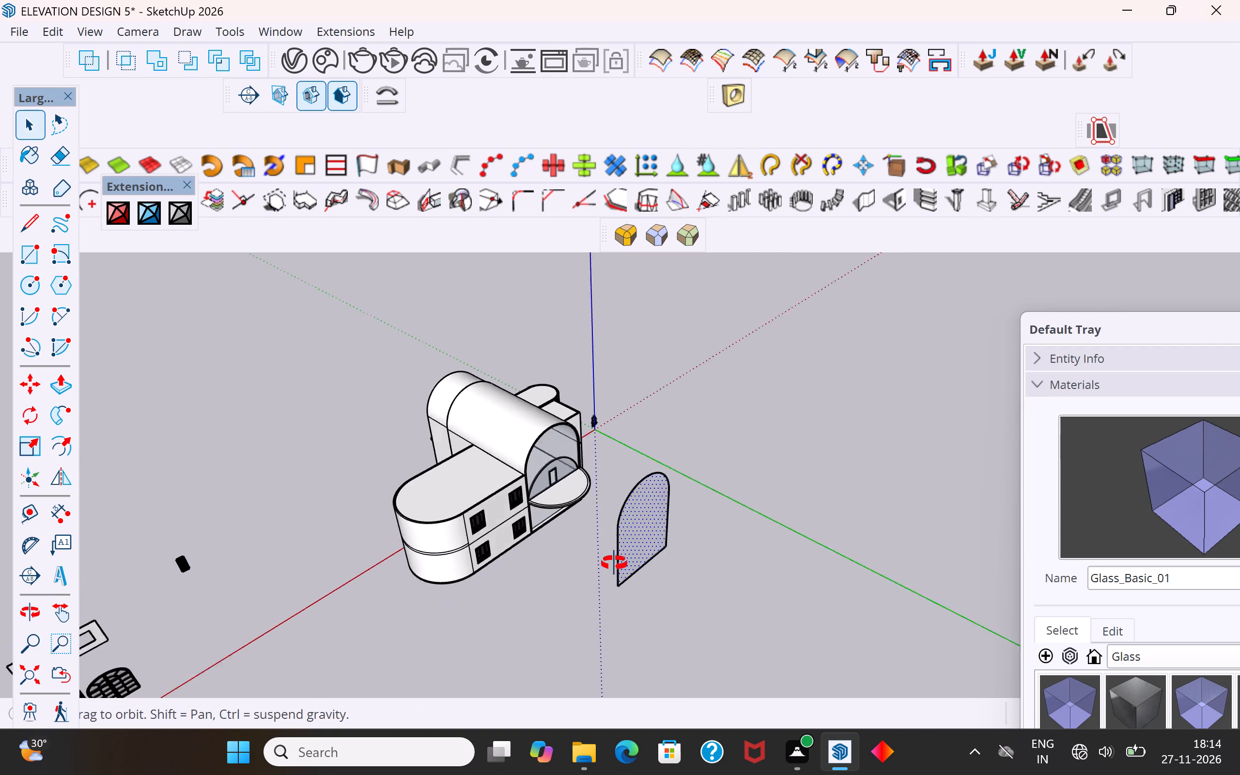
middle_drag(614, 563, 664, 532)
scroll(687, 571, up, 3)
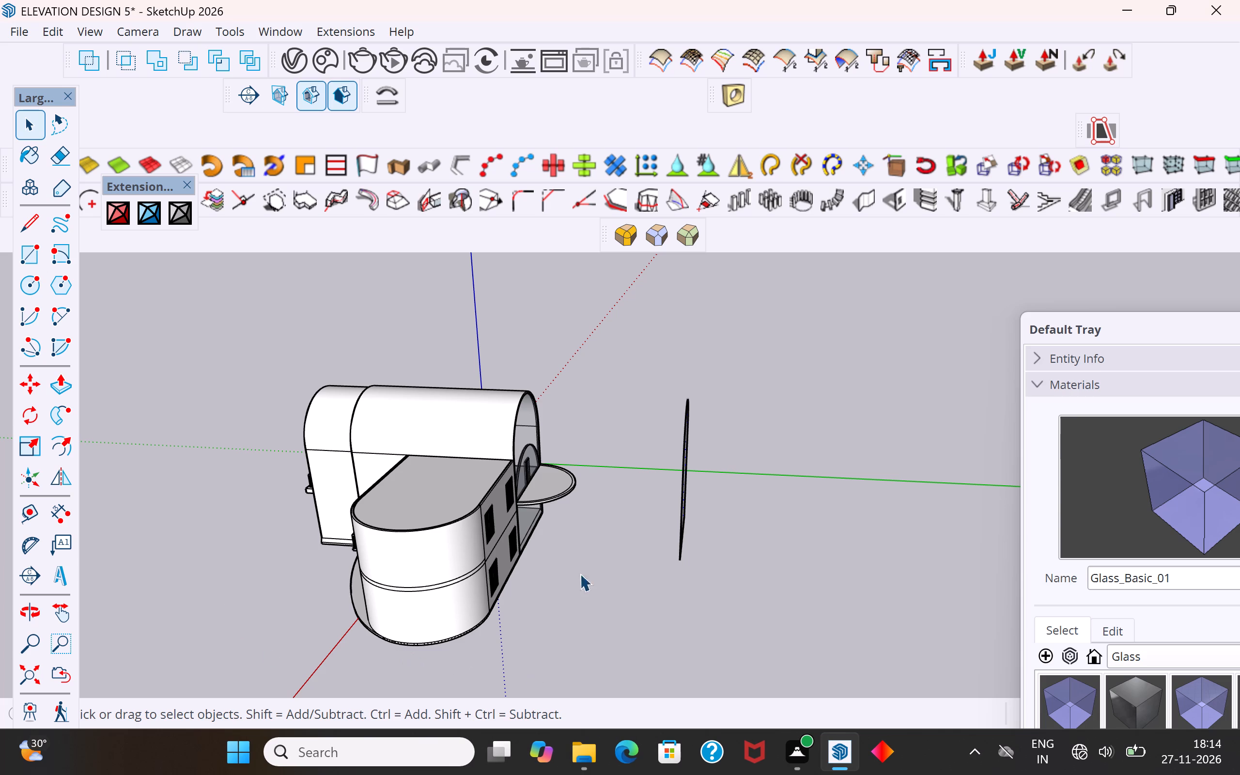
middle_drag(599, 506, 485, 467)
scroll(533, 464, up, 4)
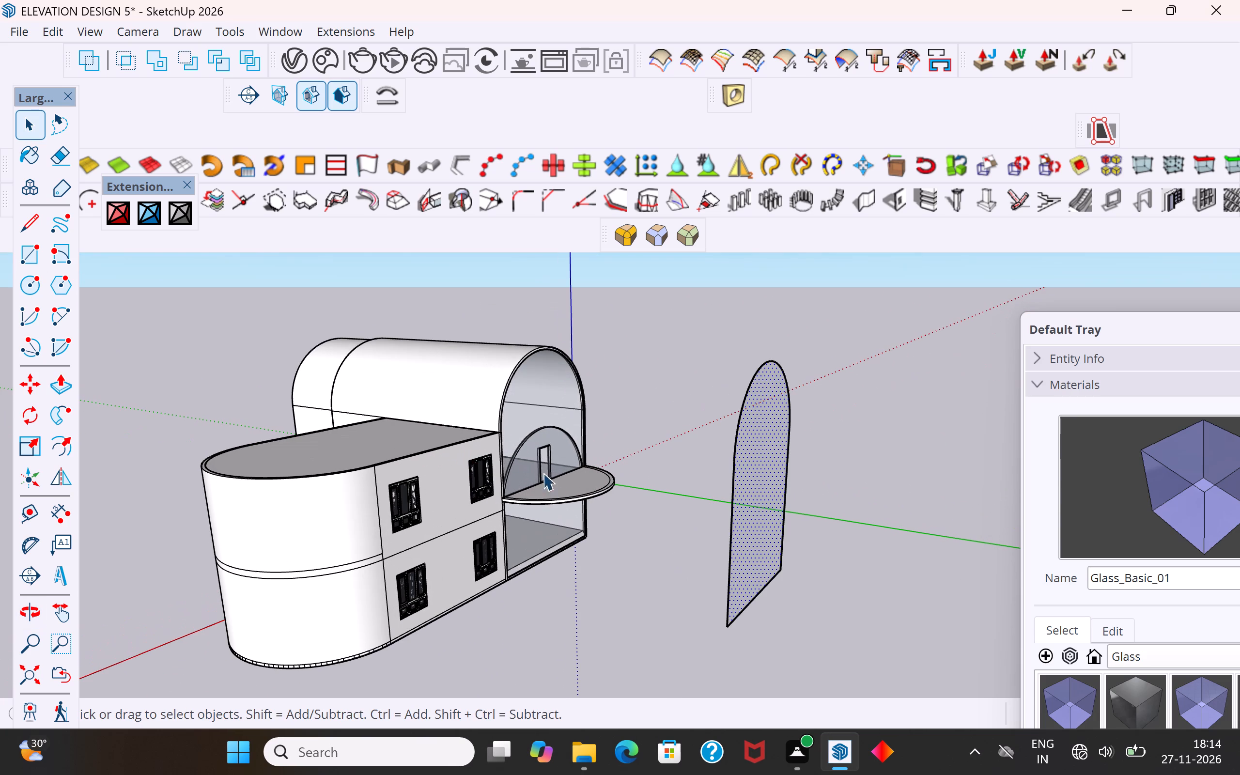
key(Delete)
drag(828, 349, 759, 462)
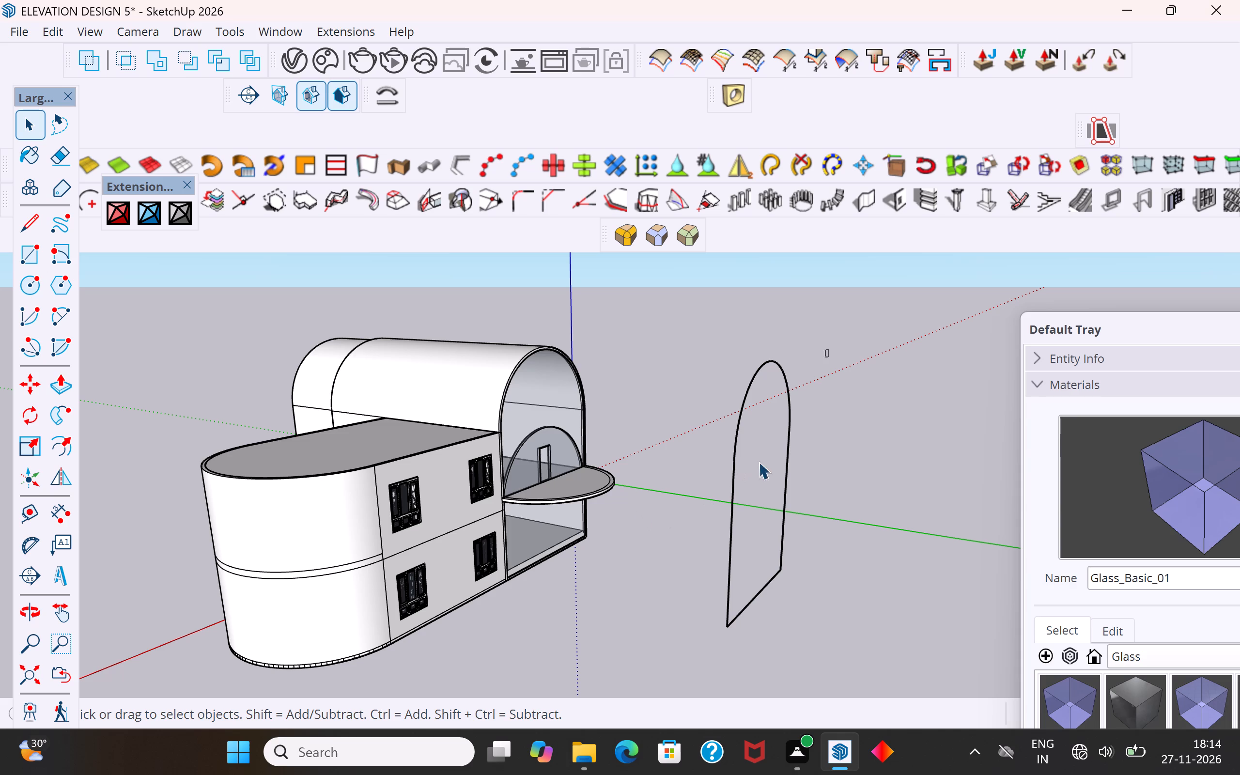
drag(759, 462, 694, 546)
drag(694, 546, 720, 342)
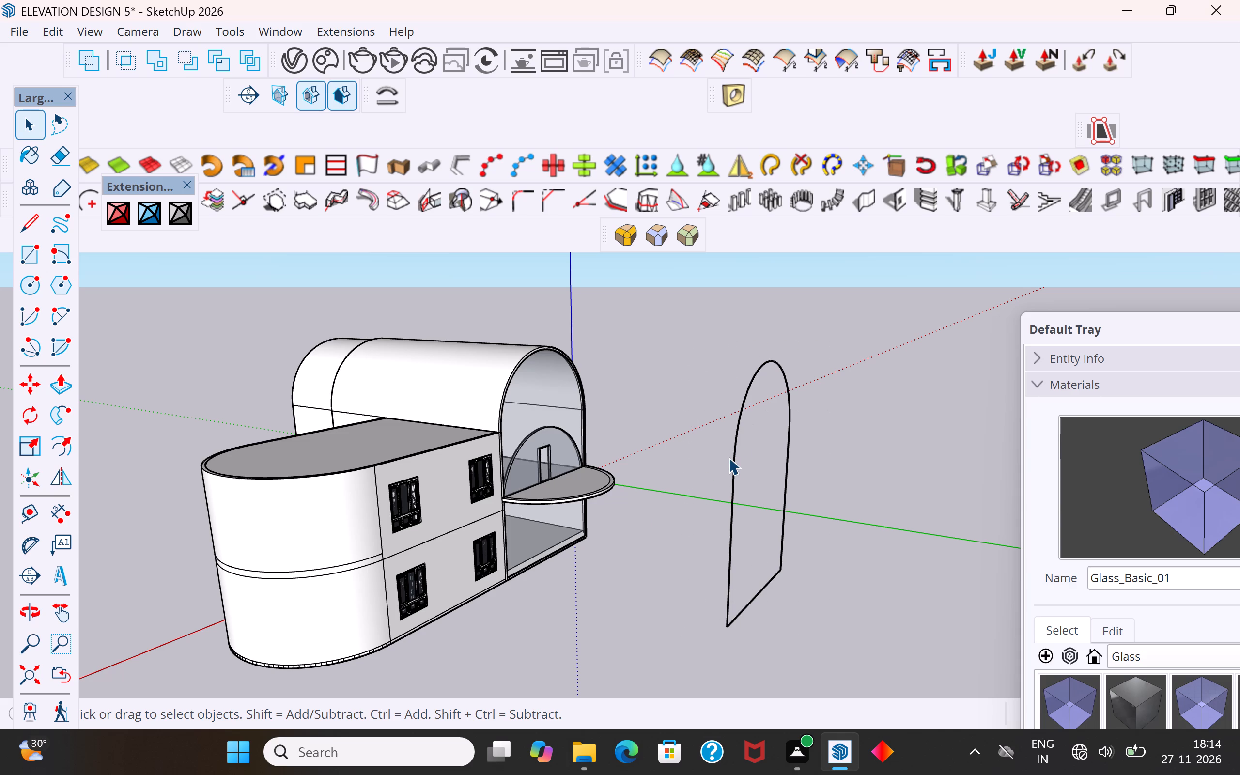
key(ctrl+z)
Make the freestanding full-height arched glass face and its boundary edges into a group.
click(763, 518)
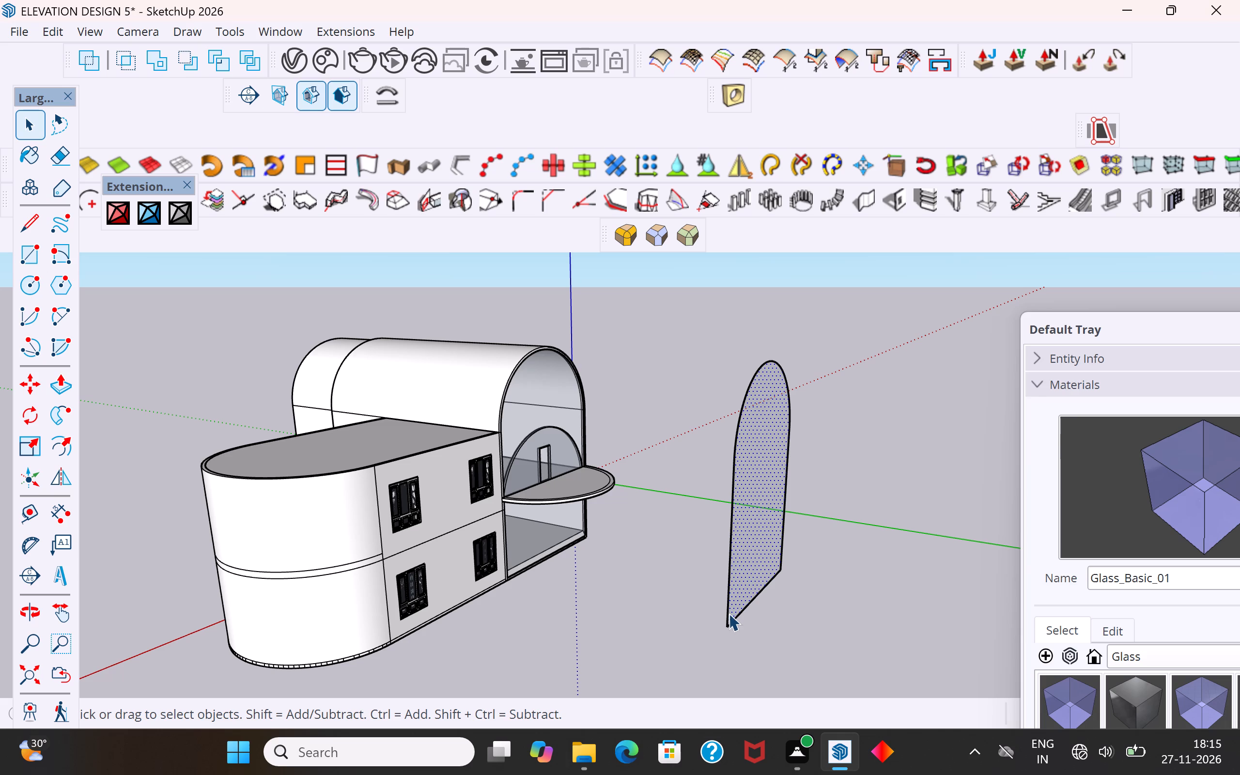
click(860, 482)
drag(852, 320, 682, 591)
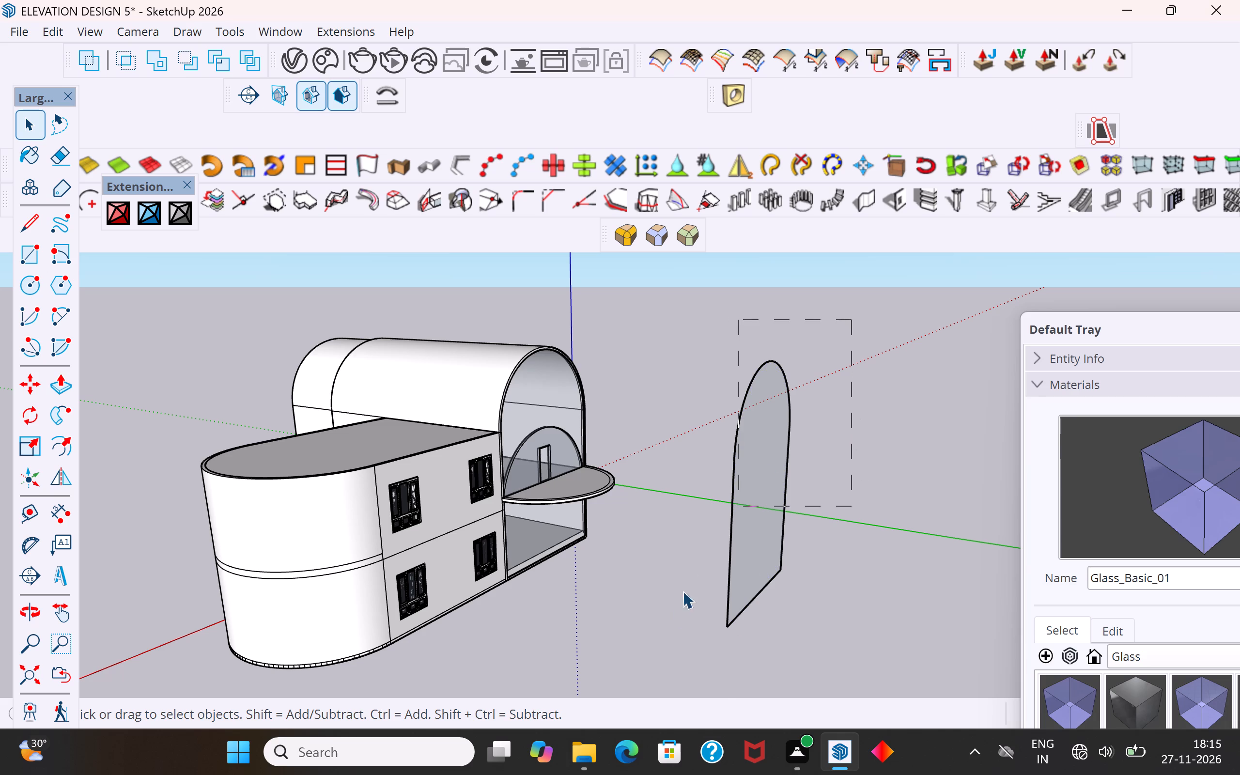
drag(682, 591, 668, 657)
right_click(739, 555)
click(820, 185)
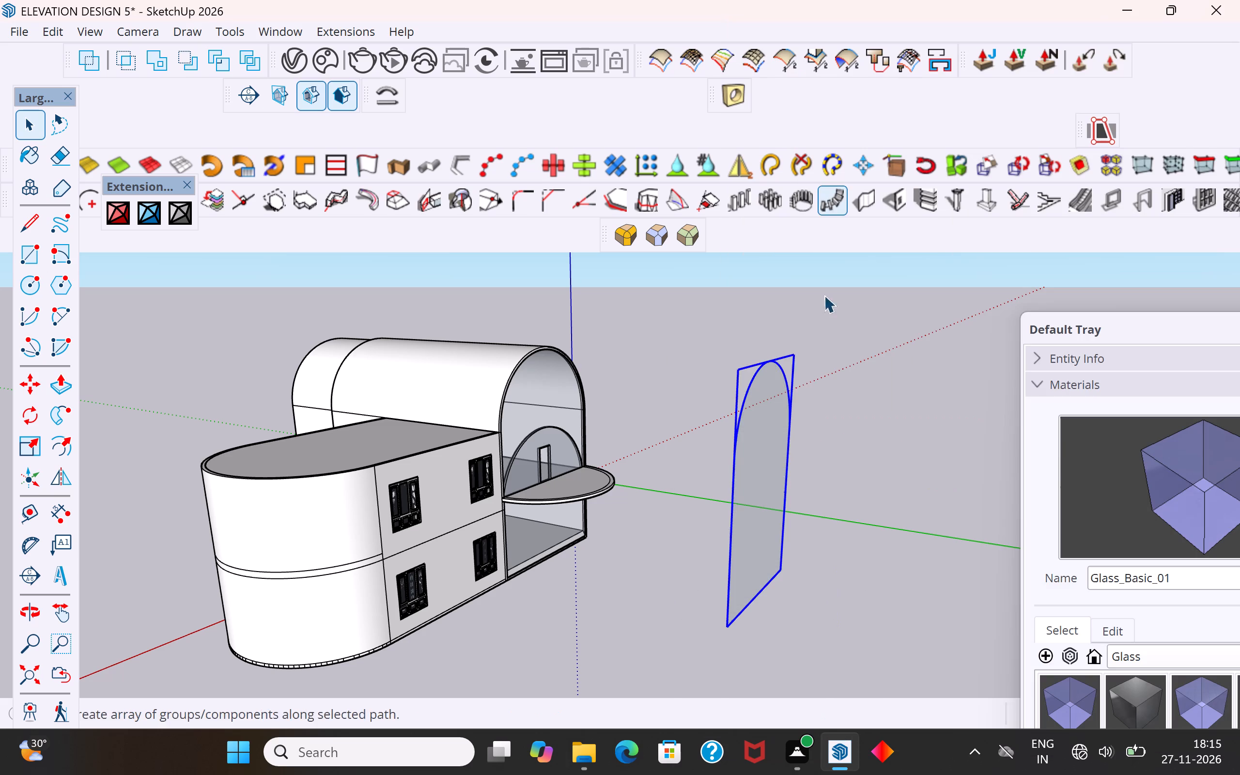
click(799, 440)
Move the freestanding full-height arched glass group by its lower corner to the front opening's matching corner at balcony level.
click(737, 610)
key(m)
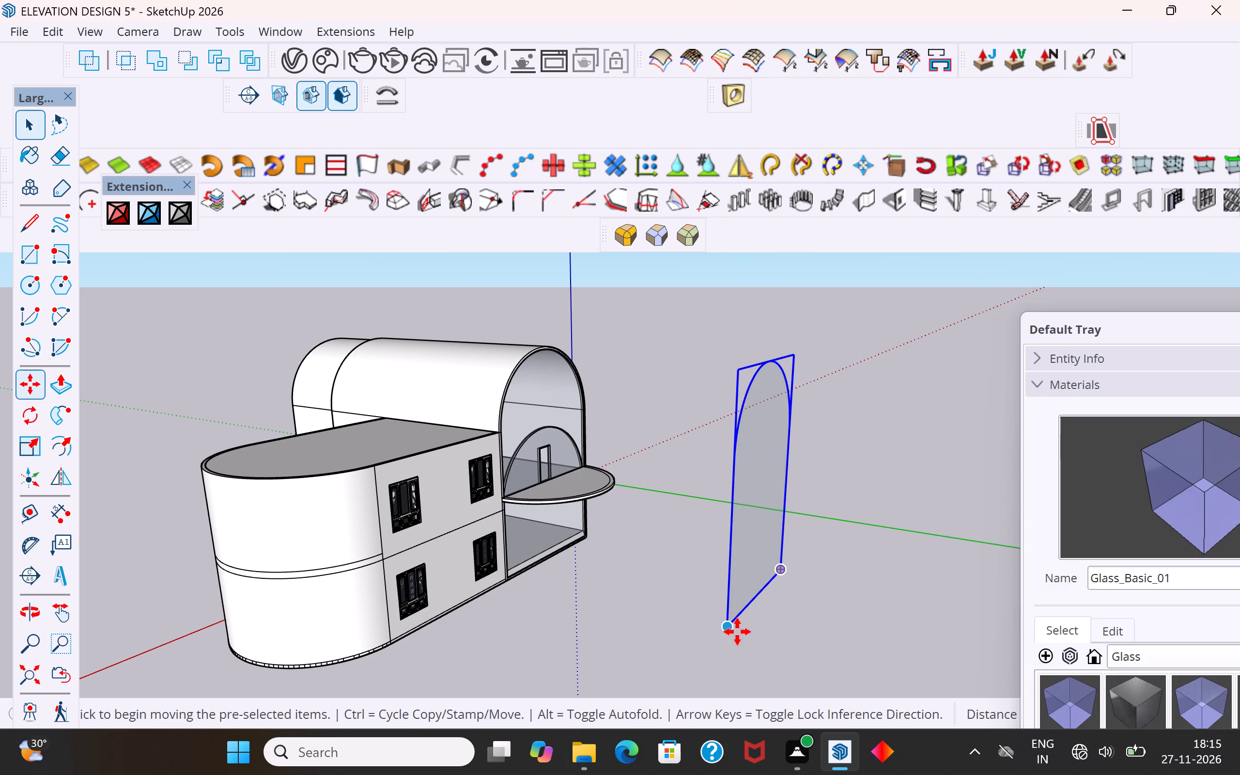
click(731, 632)
scroll(509, 491, up, 11)
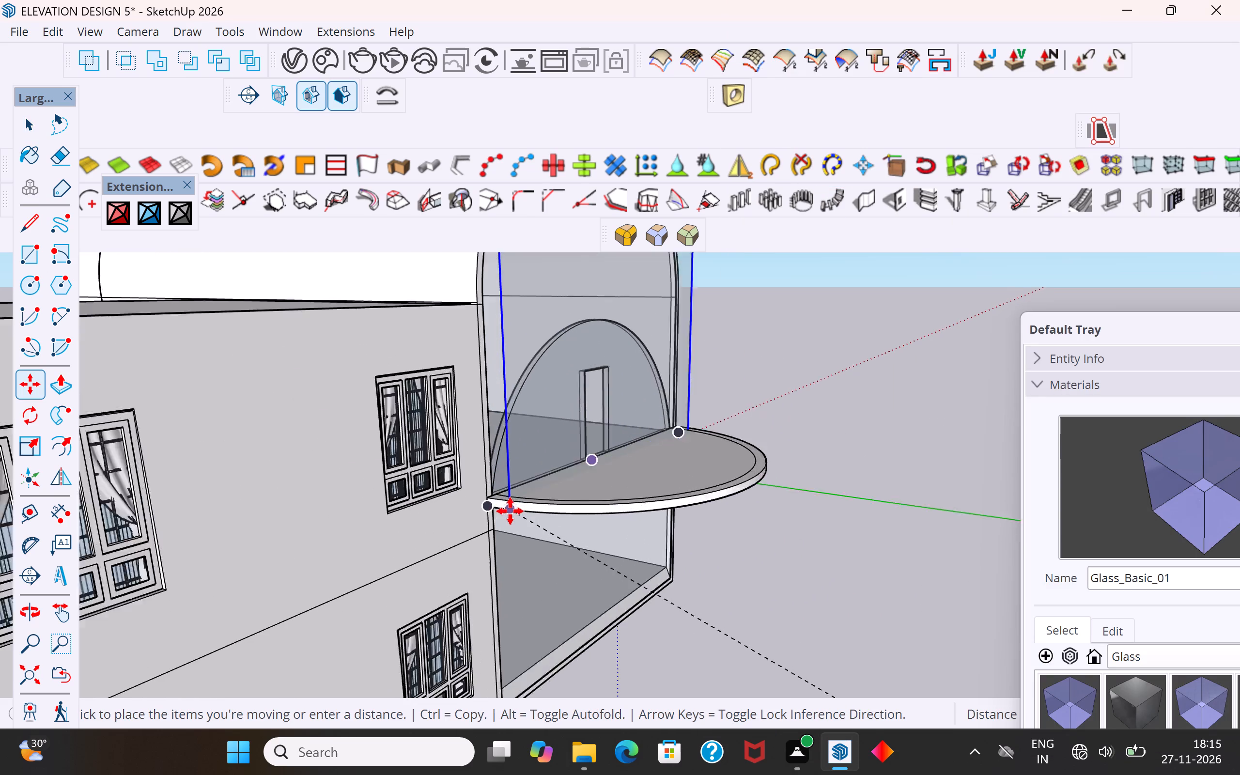
scroll(510, 511, up, 1)
click(481, 499)
scroll(443, 620, down, 3)
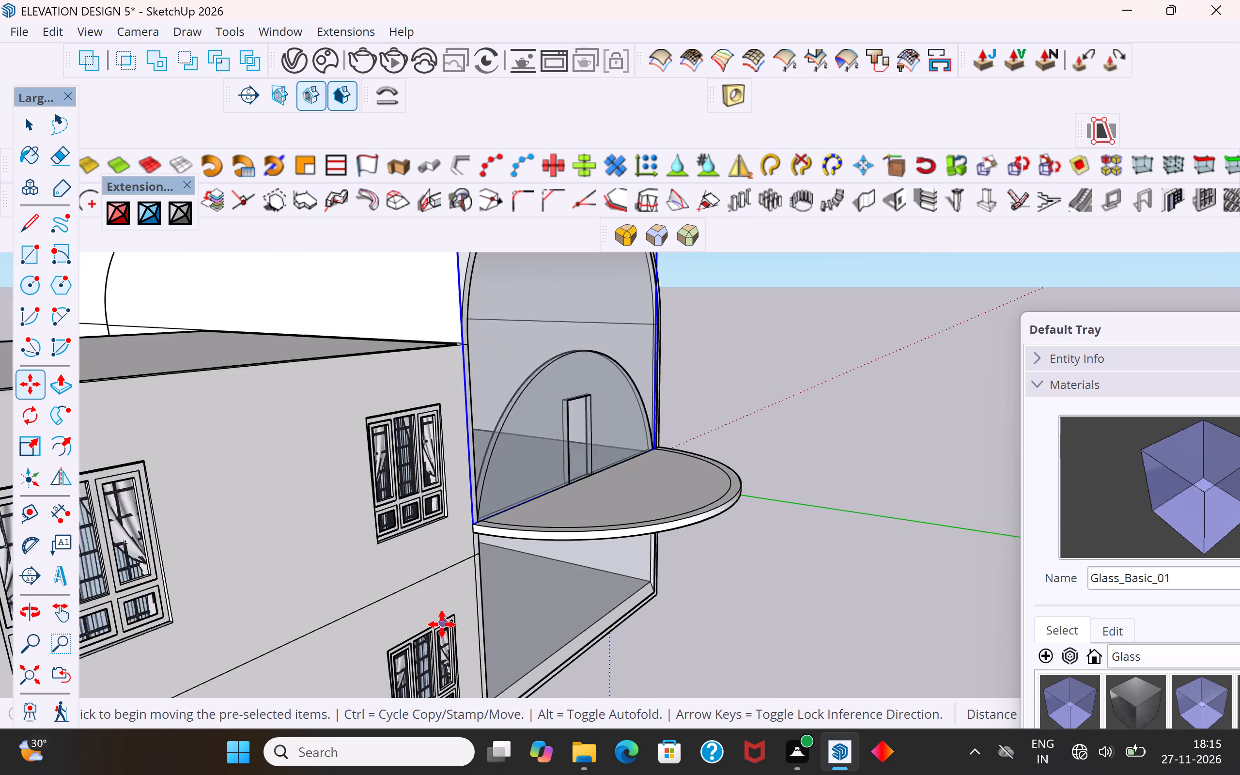
scroll(442, 624, down, 8)
middle_drag(534, 609, 422, 703)
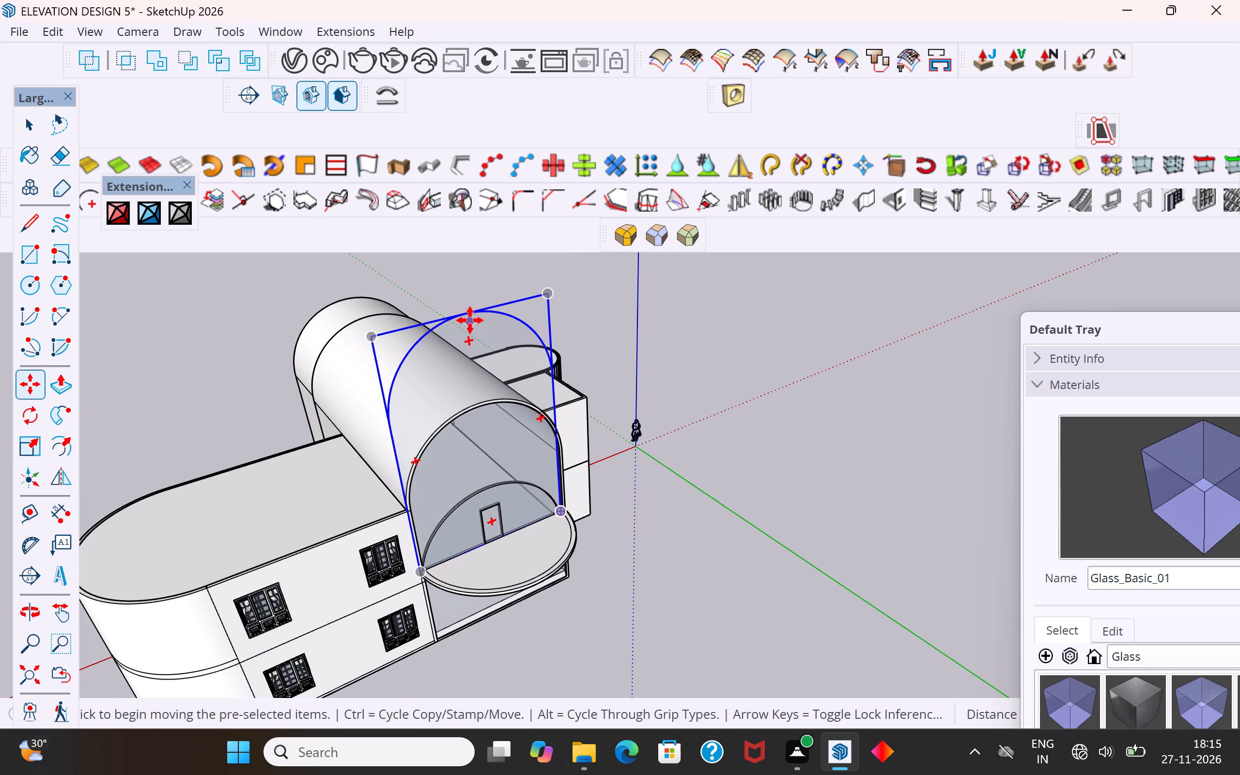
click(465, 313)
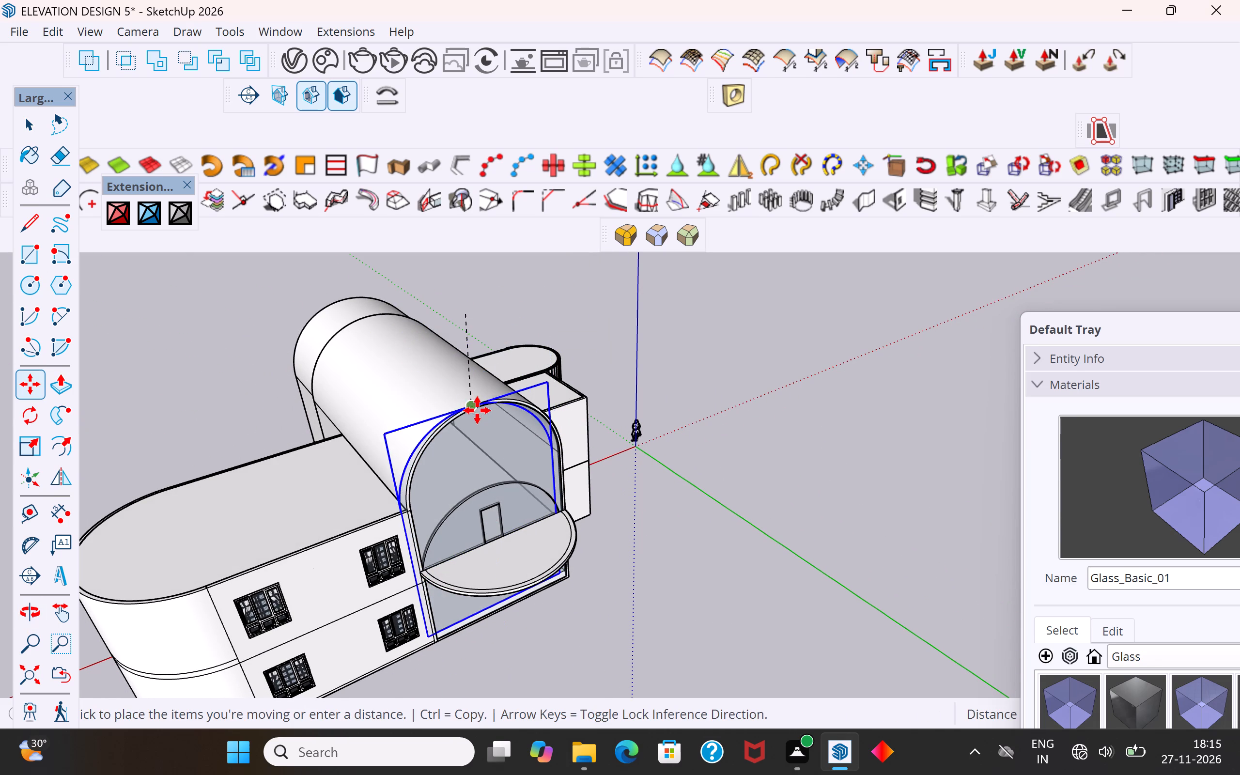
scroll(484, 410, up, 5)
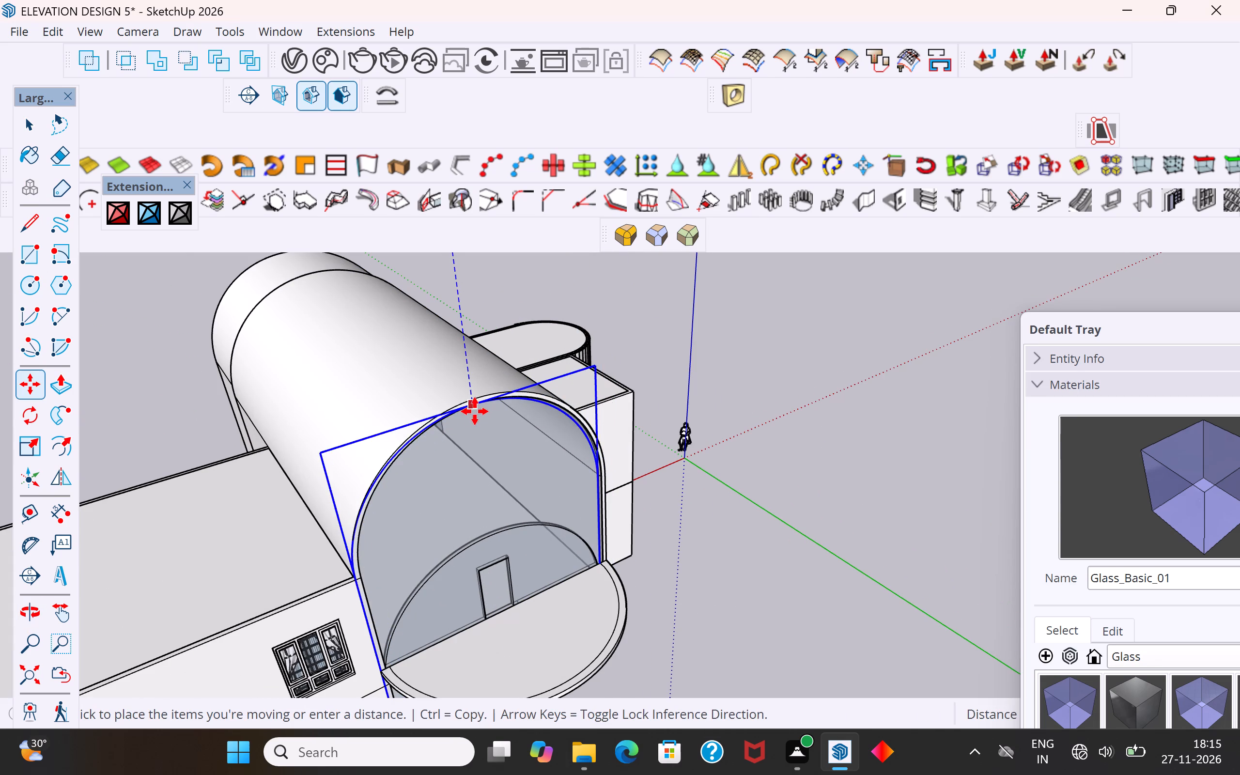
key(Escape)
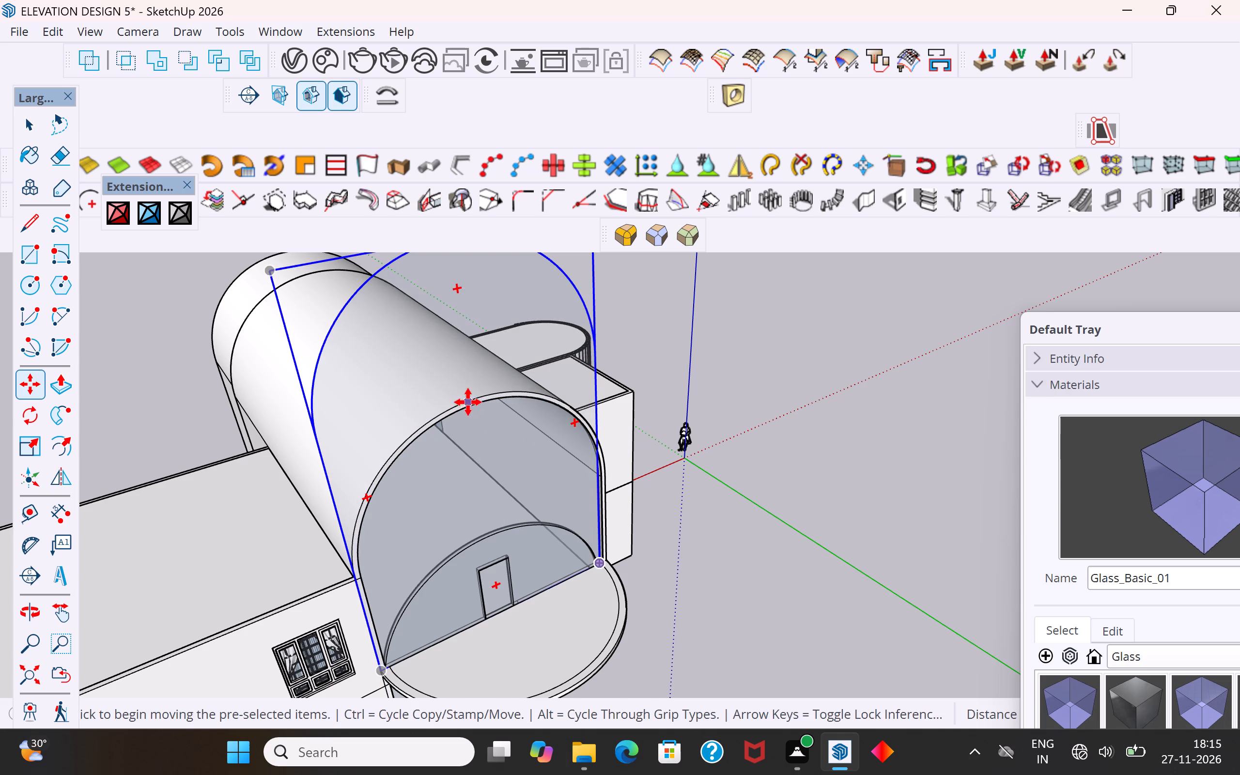
Move the arched glass group down by its crown point to the top of the front opening's arch.
scroll(415, 570, down, 5)
middle_drag(439, 600, 332, 646)
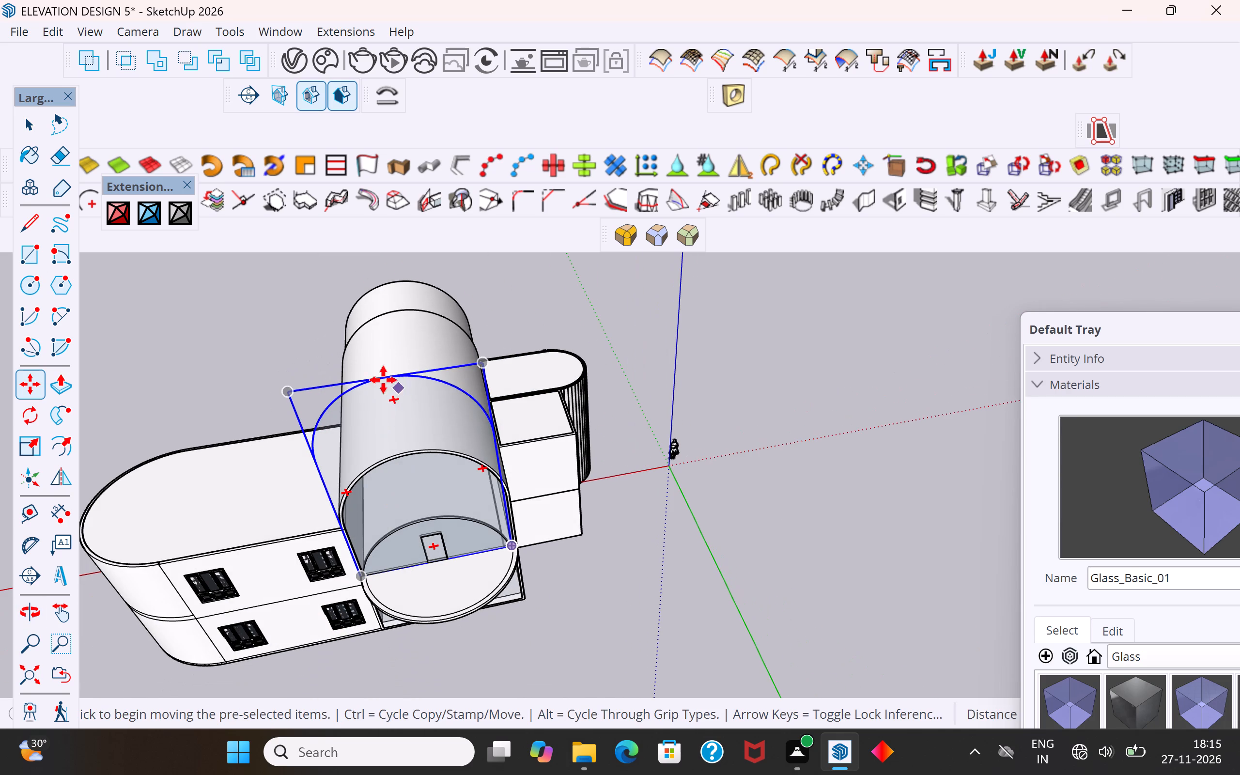
click(382, 375)
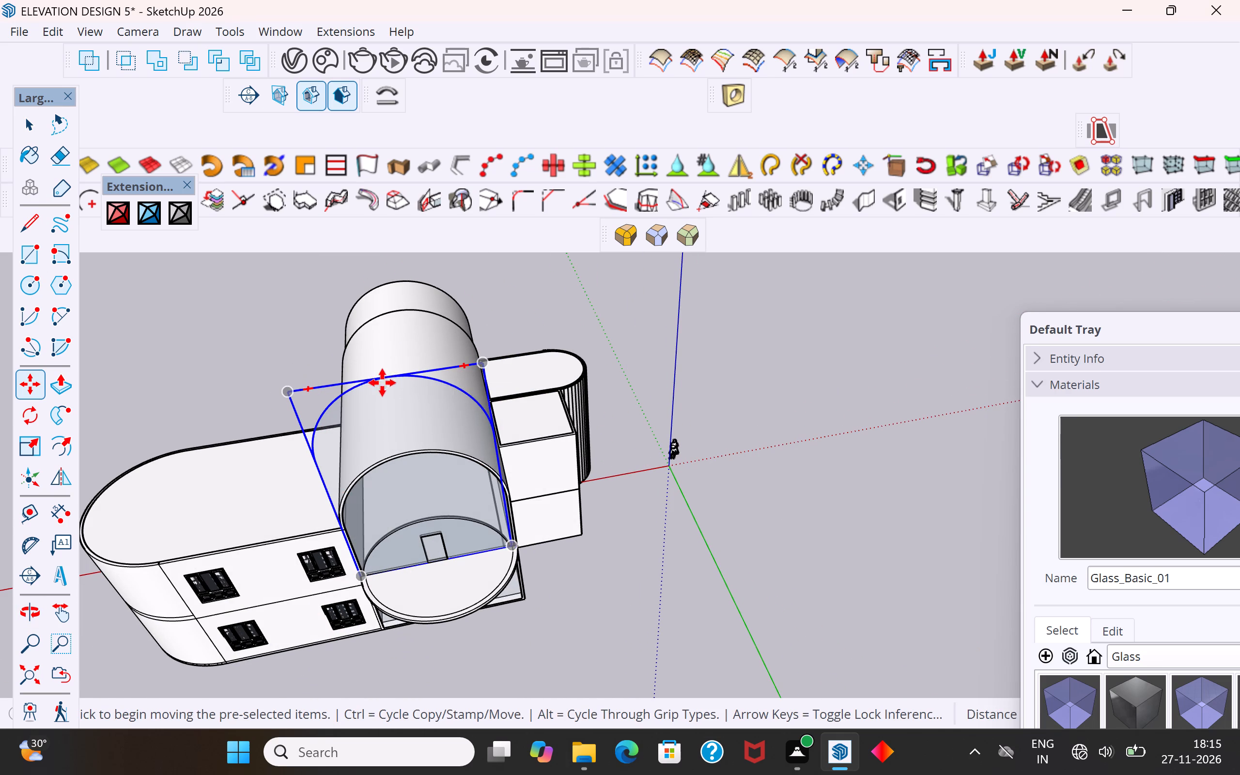
scroll(396, 466, up, 9)
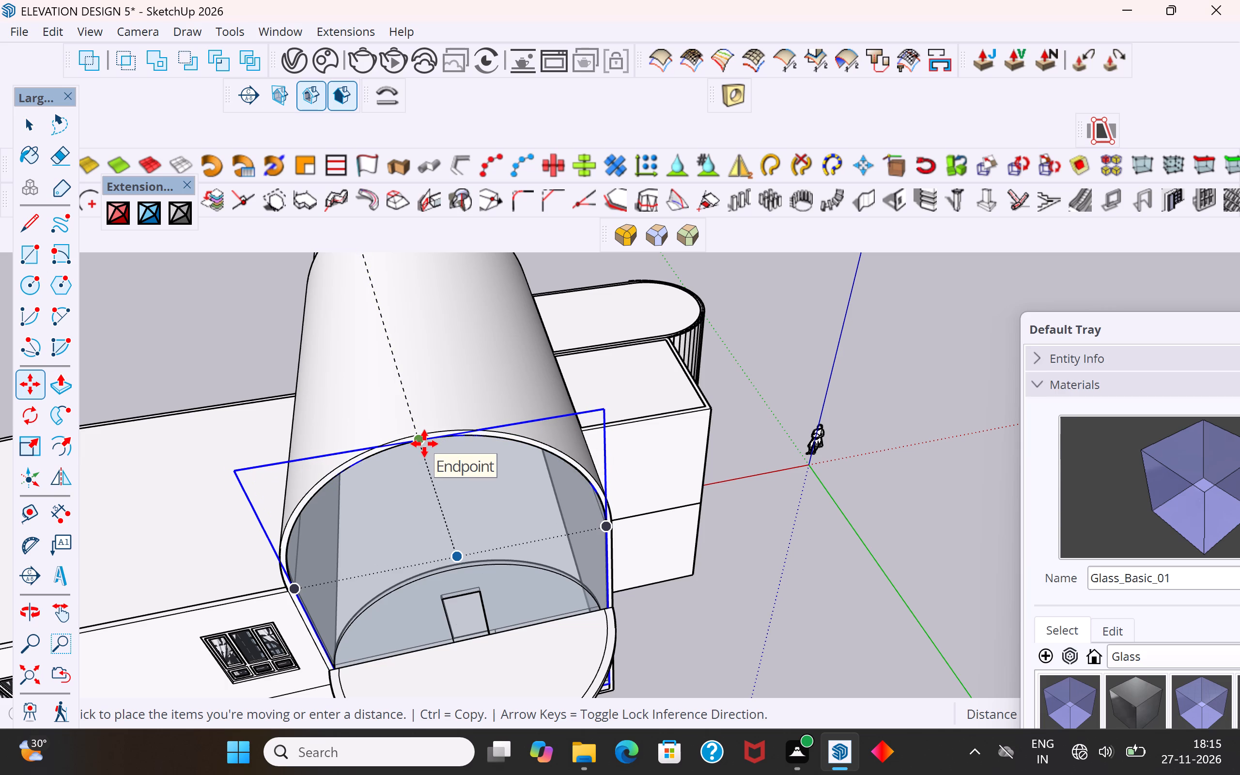
click(424, 444)
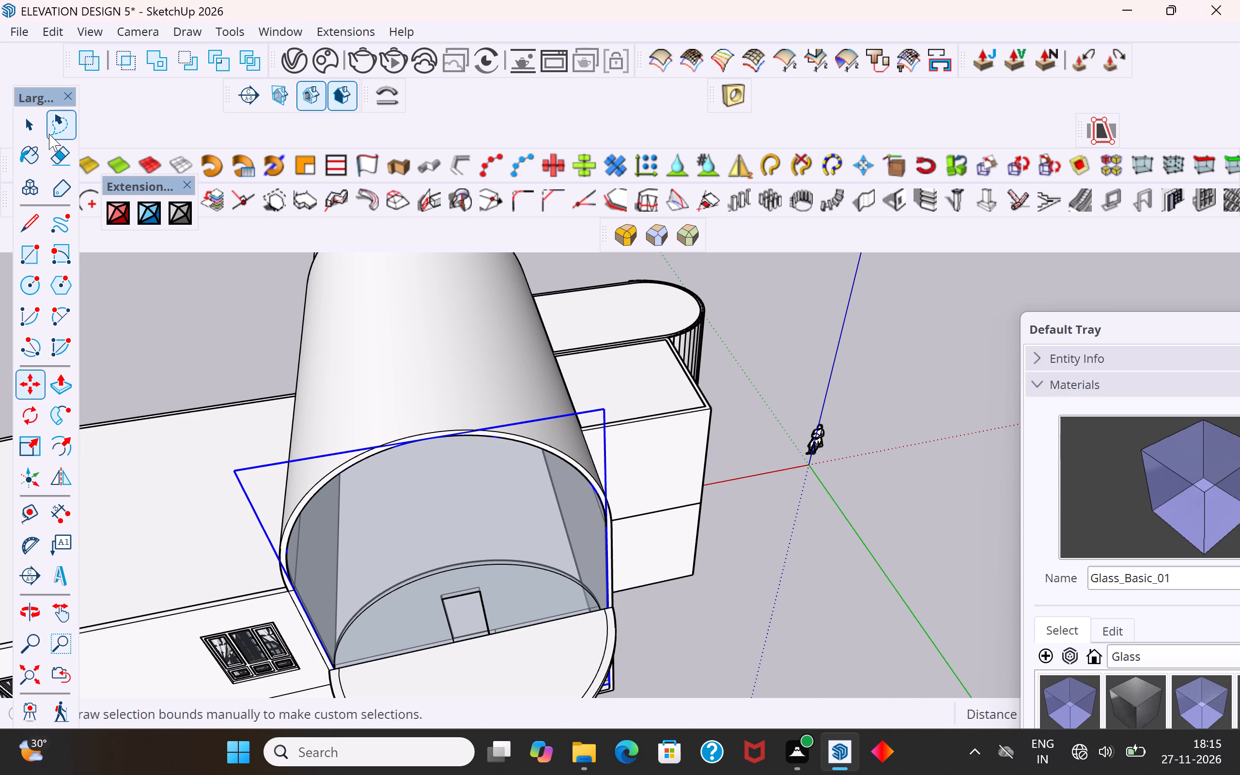
click(35, 129)
click(736, 552)
Inside the arched glass group, draw a two-point arc tracing the semicircular door panel's outline from one balcony corner to the other.
scroll(422, 530, down, 4)
middle_drag(436, 533, 528, 357)
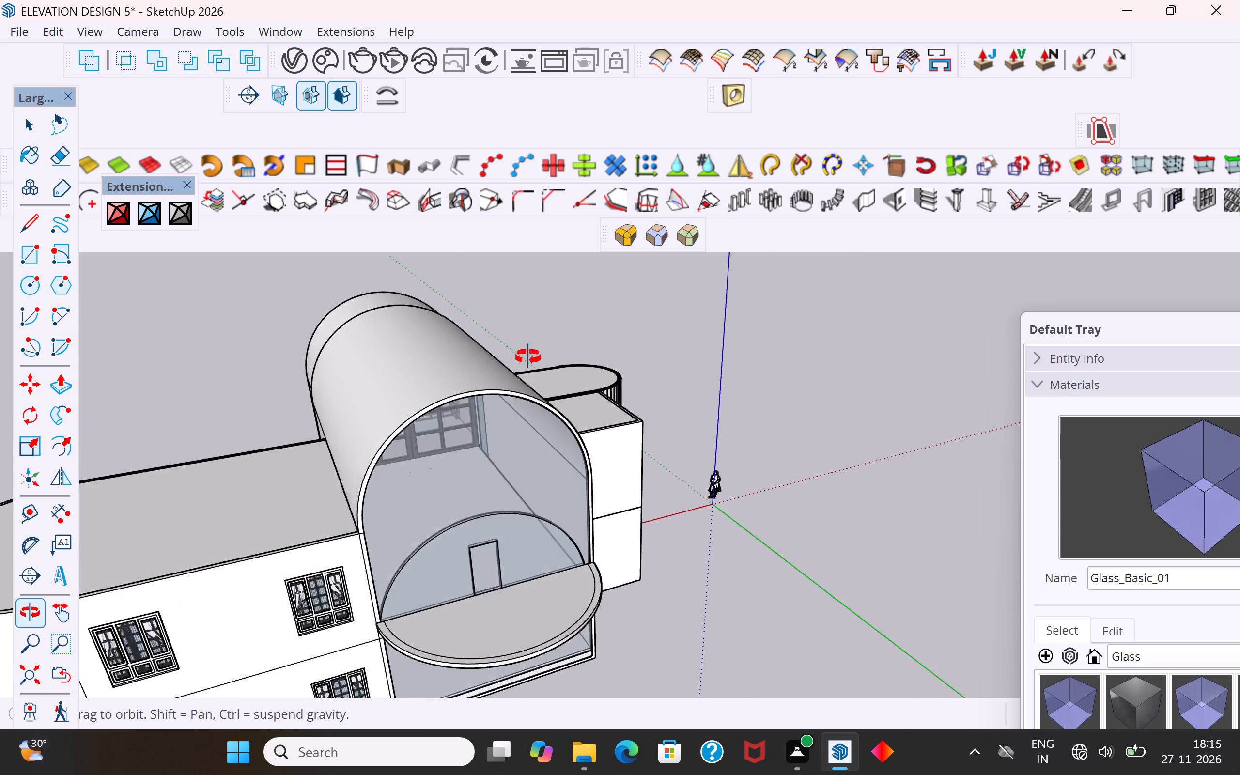
middle_drag(528, 357, 554, 302)
click(549, 342)
middle_drag(560, 401, 426, 452)
click(429, 460)
triple_click(452, 378)
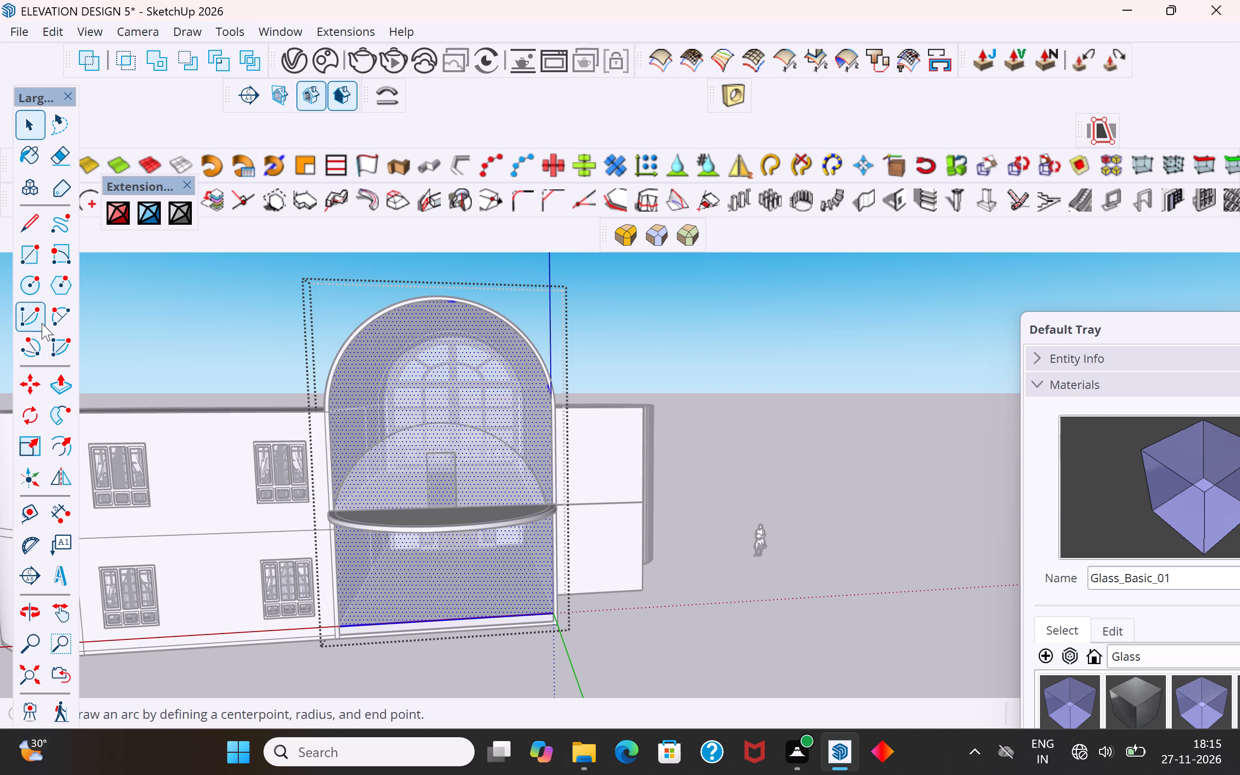
click(55, 318)
scroll(348, 507, up, 15)
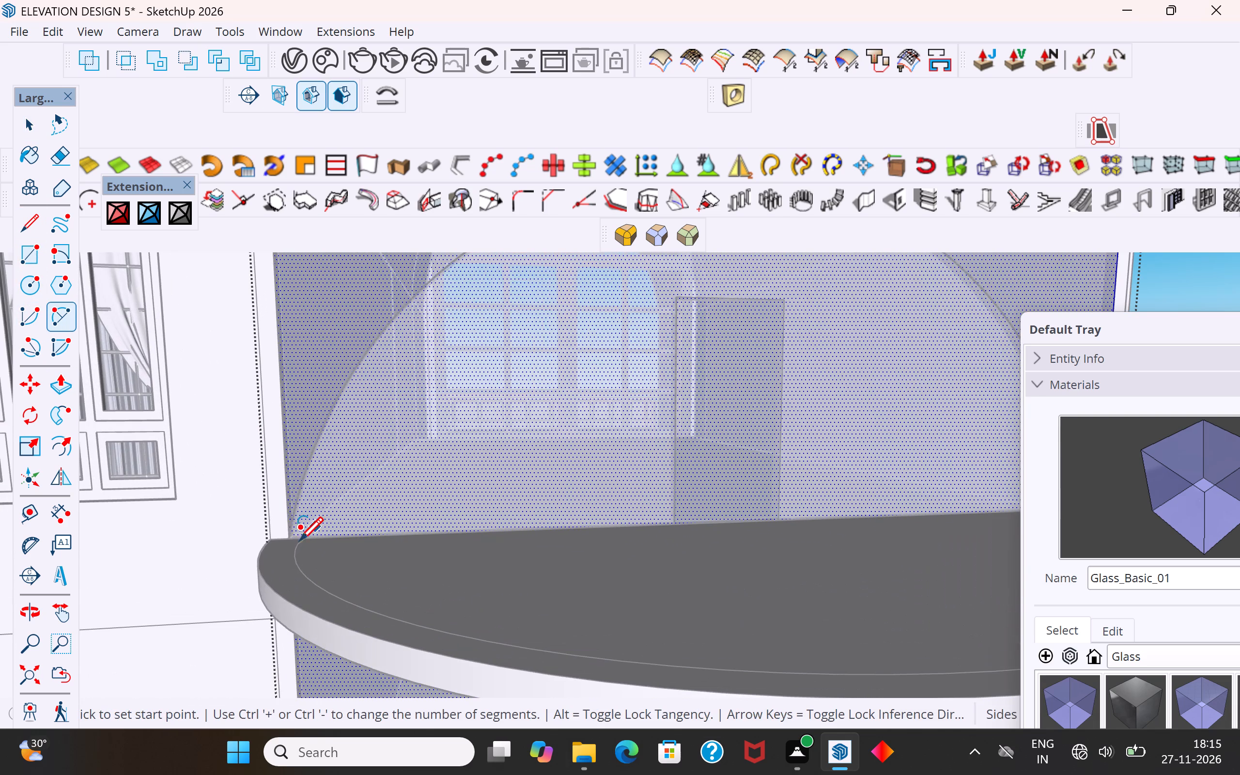
scroll(288, 525, up, 6)
click(291, 548)
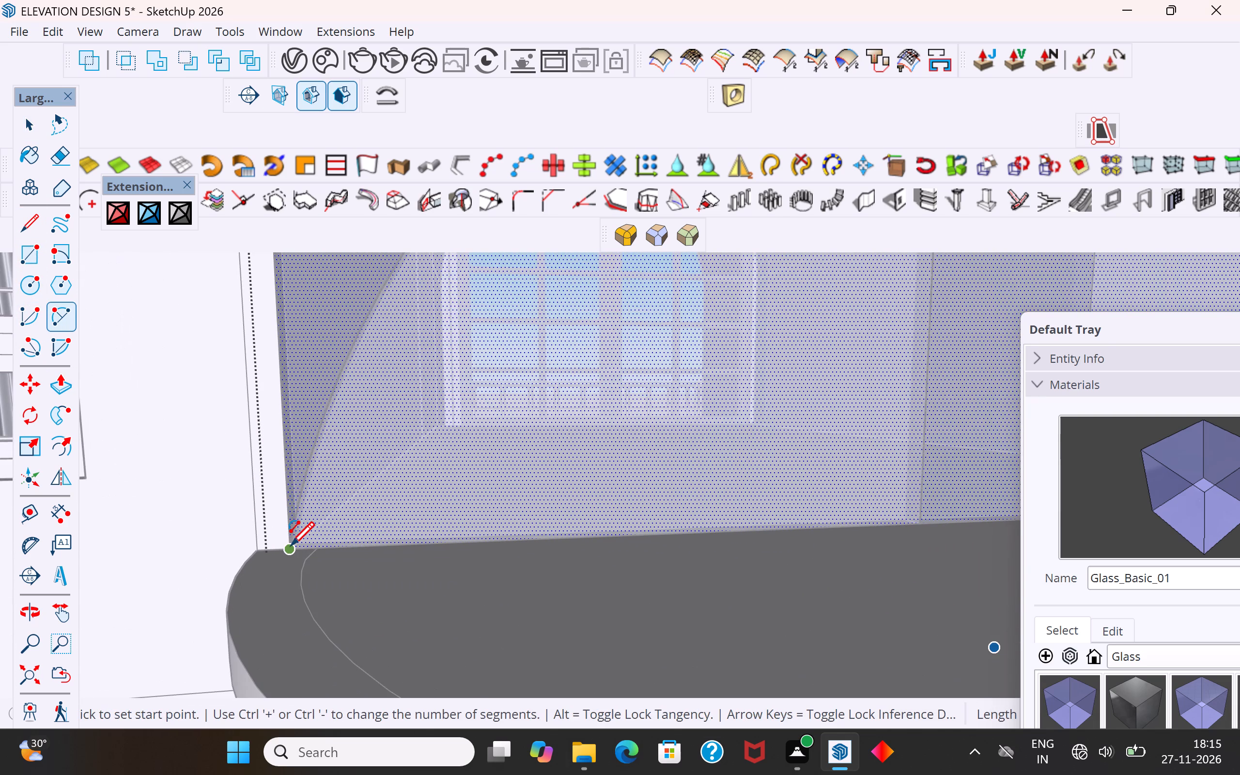
scroll(291, 547, down, 12)
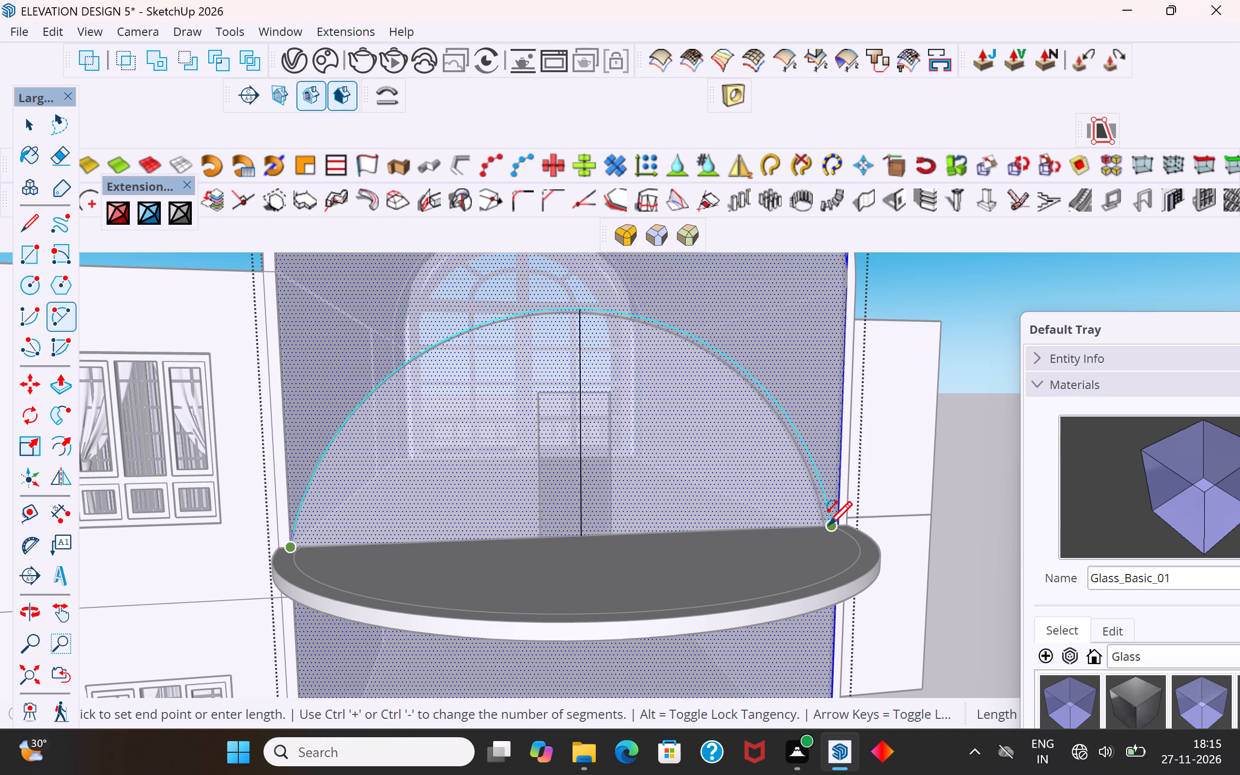
click(822, 528)
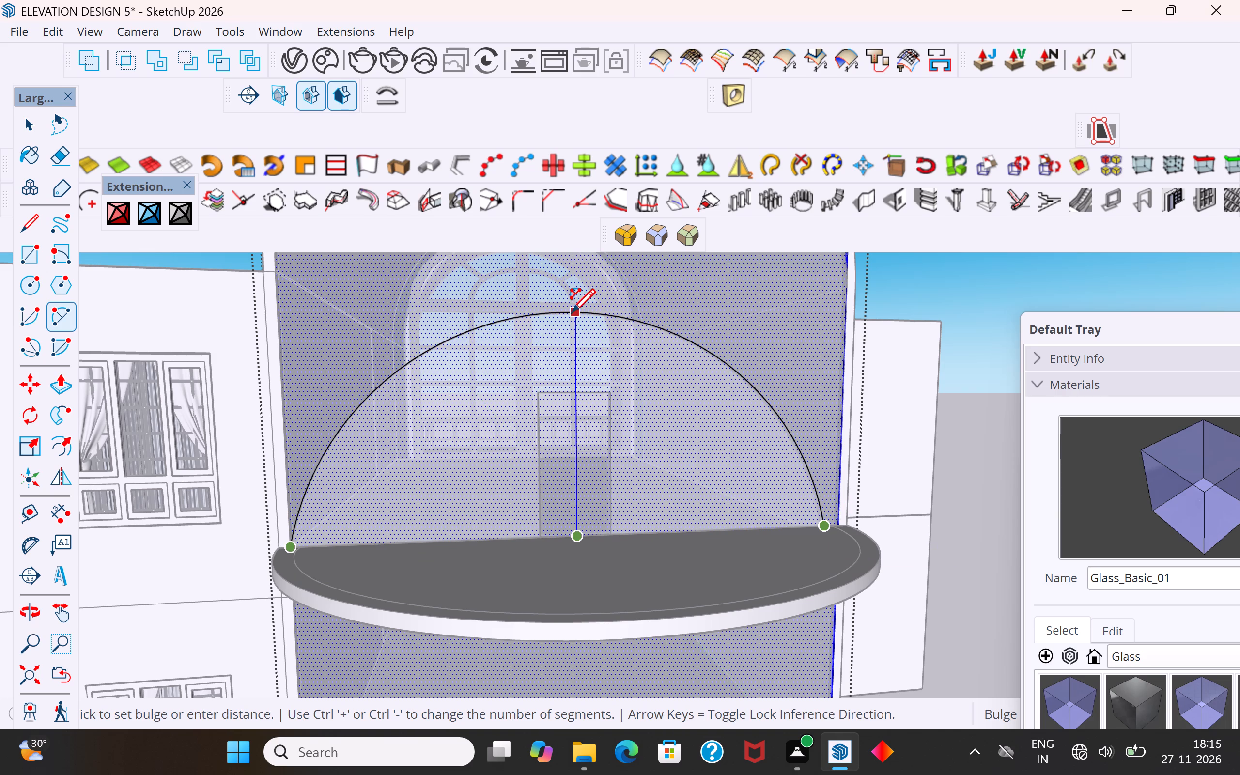
click(571, 312)
click(38, 124)
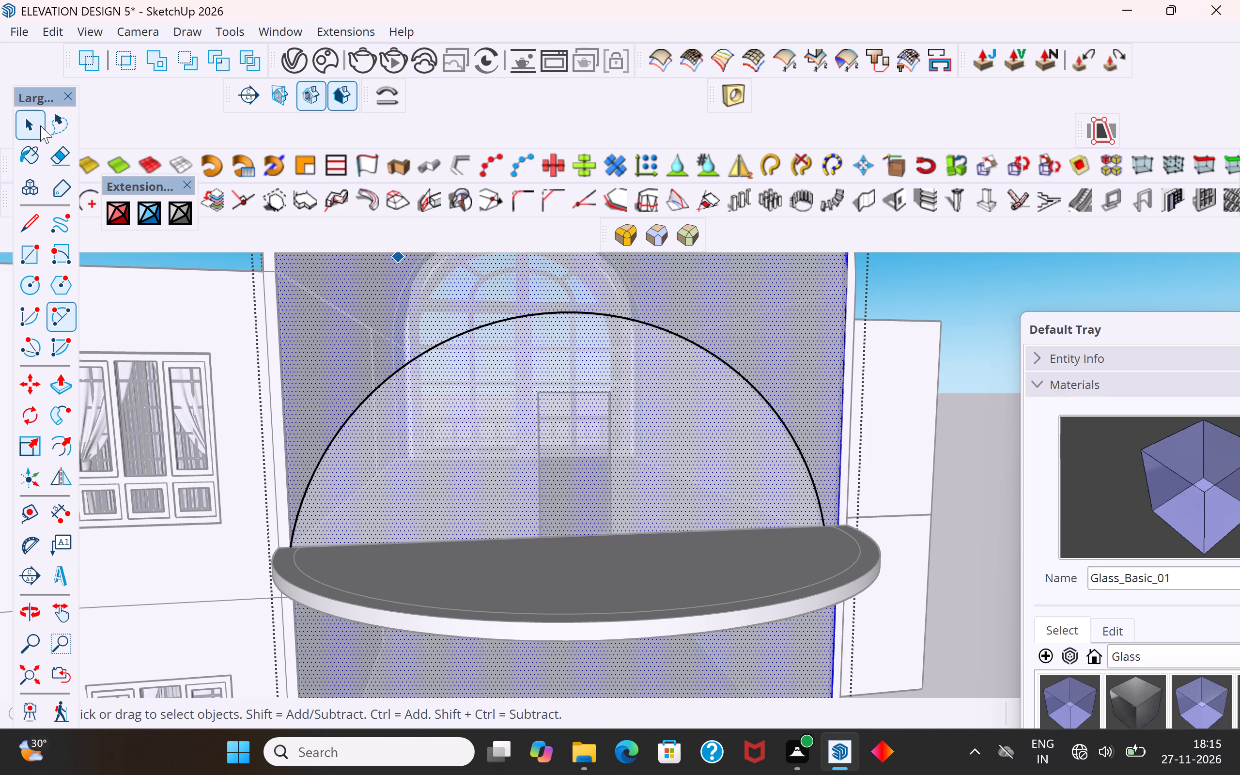
click(573, 419)
middle_drag(475, 409, 685, 525)
scroll(360, 435, down, 9)
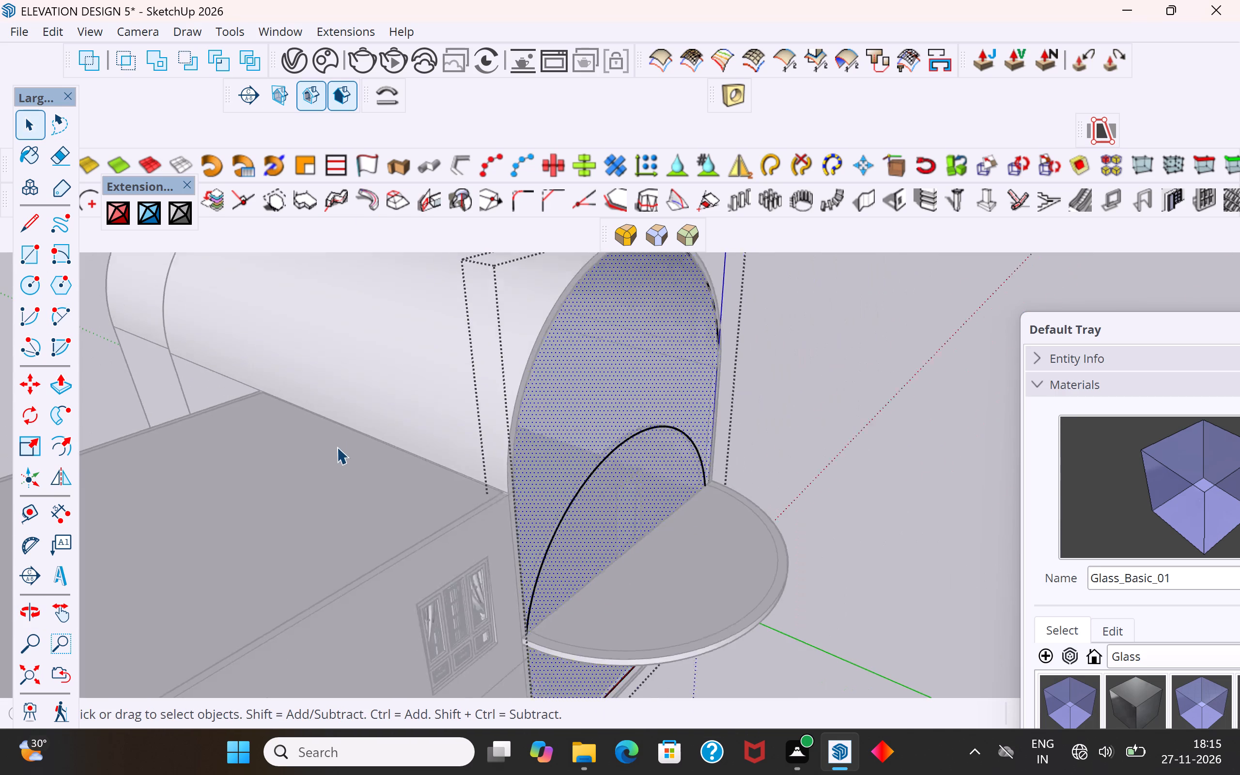
scroll(337, 447, down, 3)
click(777, 625)
click(483, 590)
Move the arched glass group with its drawn arc by the lower corner along the green axis, clear of the building's front.
scroll(516, 400, down, 5)
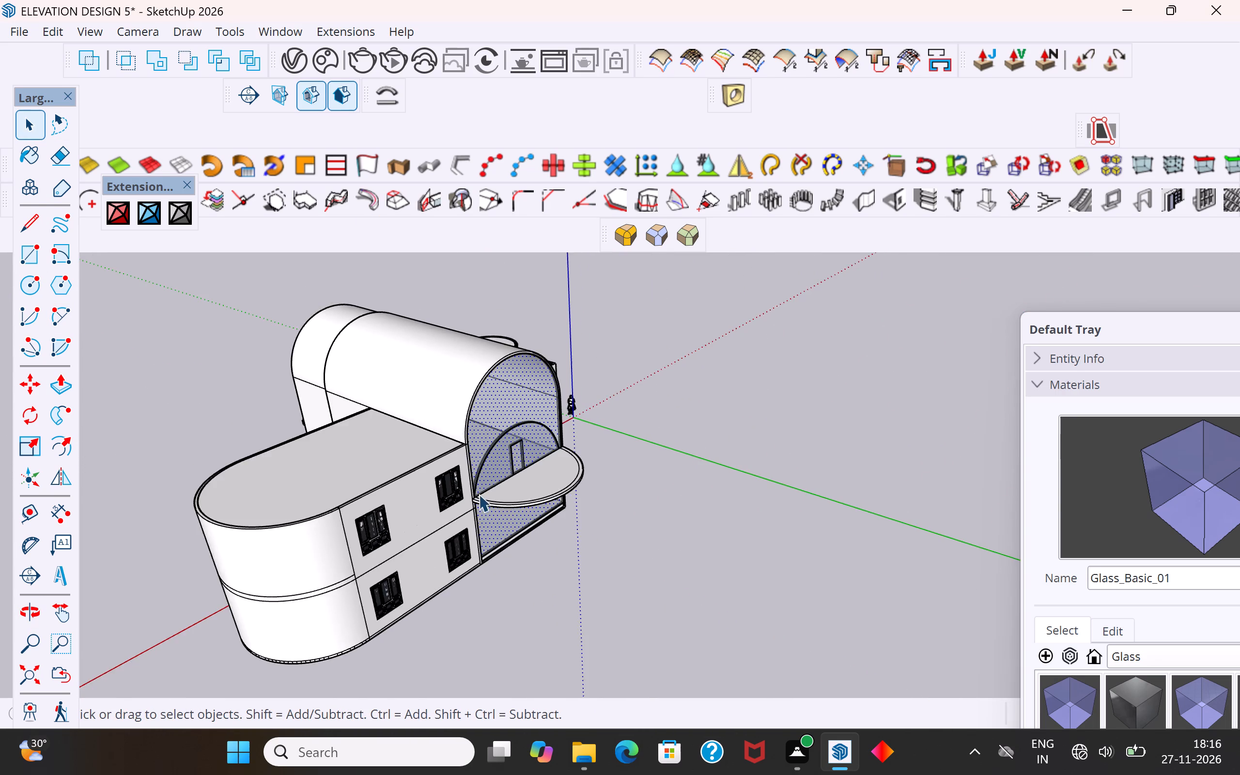
middle_drag(489, 528, 539, 556)
scroll(512, 512, up, 4)
click(497, 425)
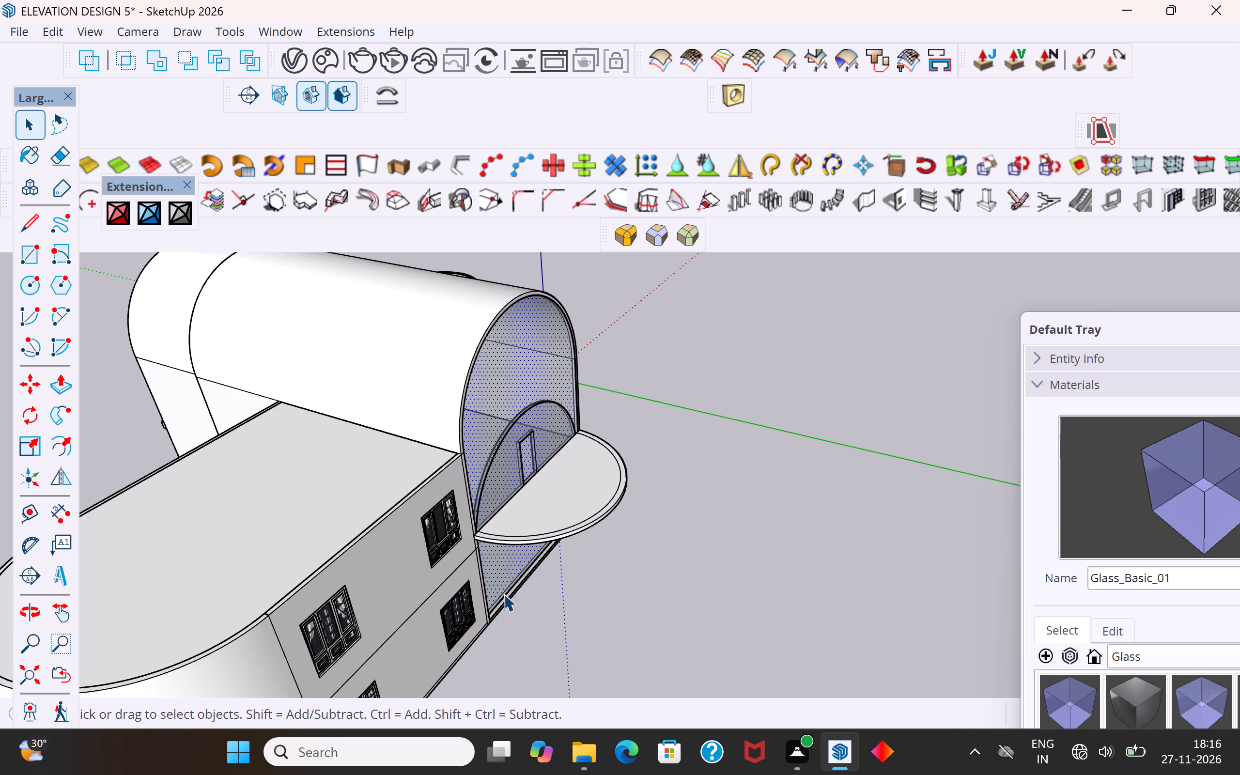
key(m)
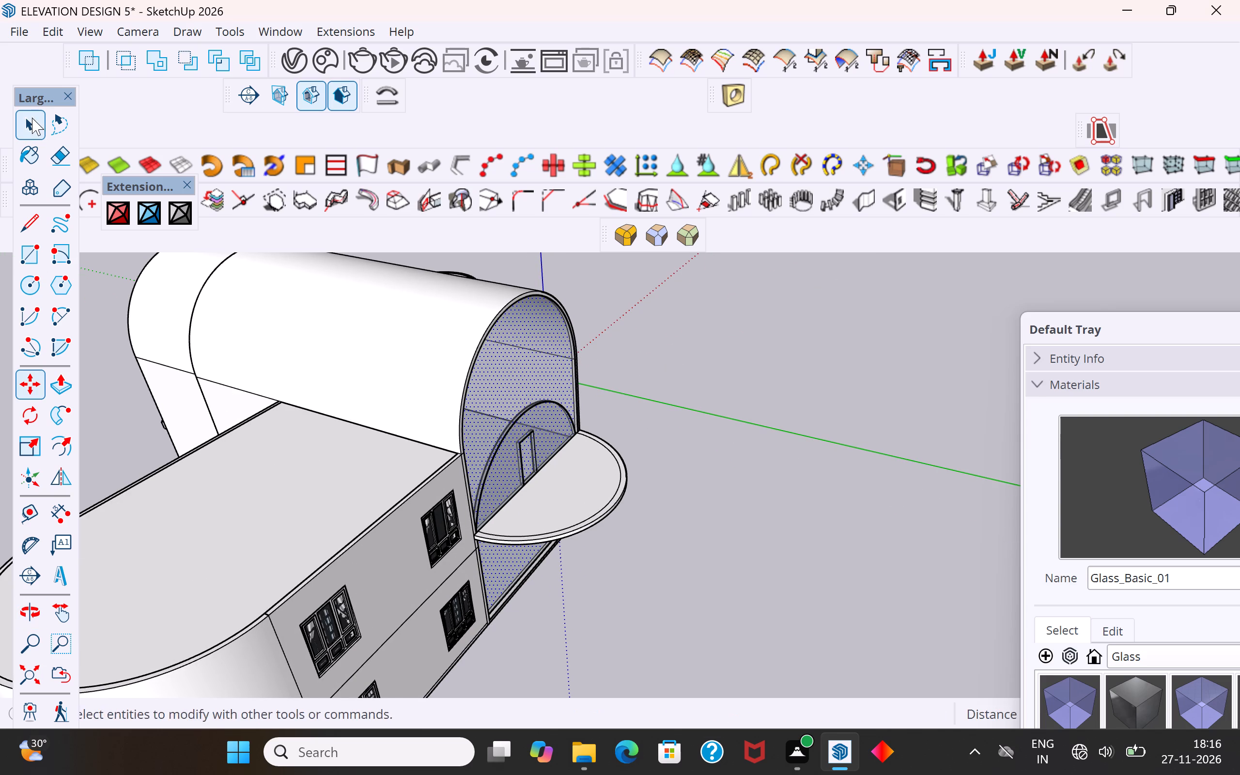
click(31, 118)
click(682, 336)
scroll(508, 440, up, 9)
click(498, 444)
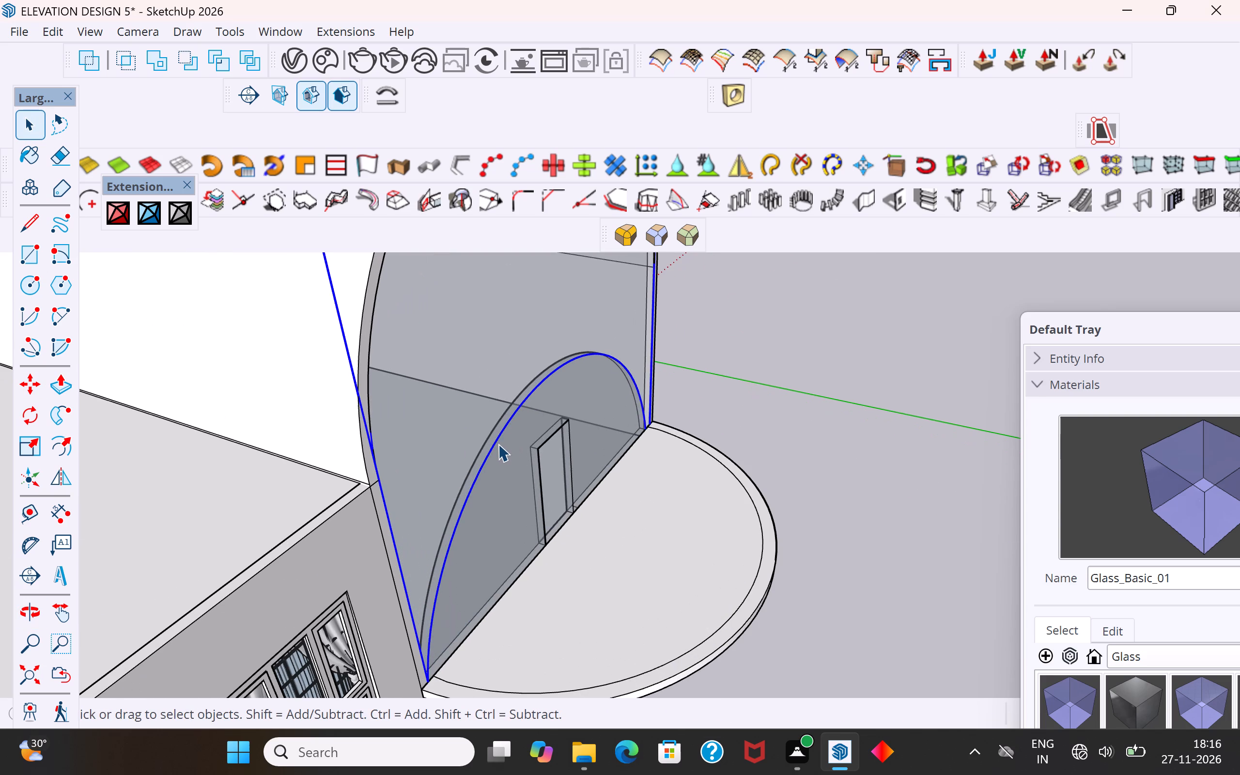
ctrl+click(464, 401)
scroll(461, 394, down, 11)
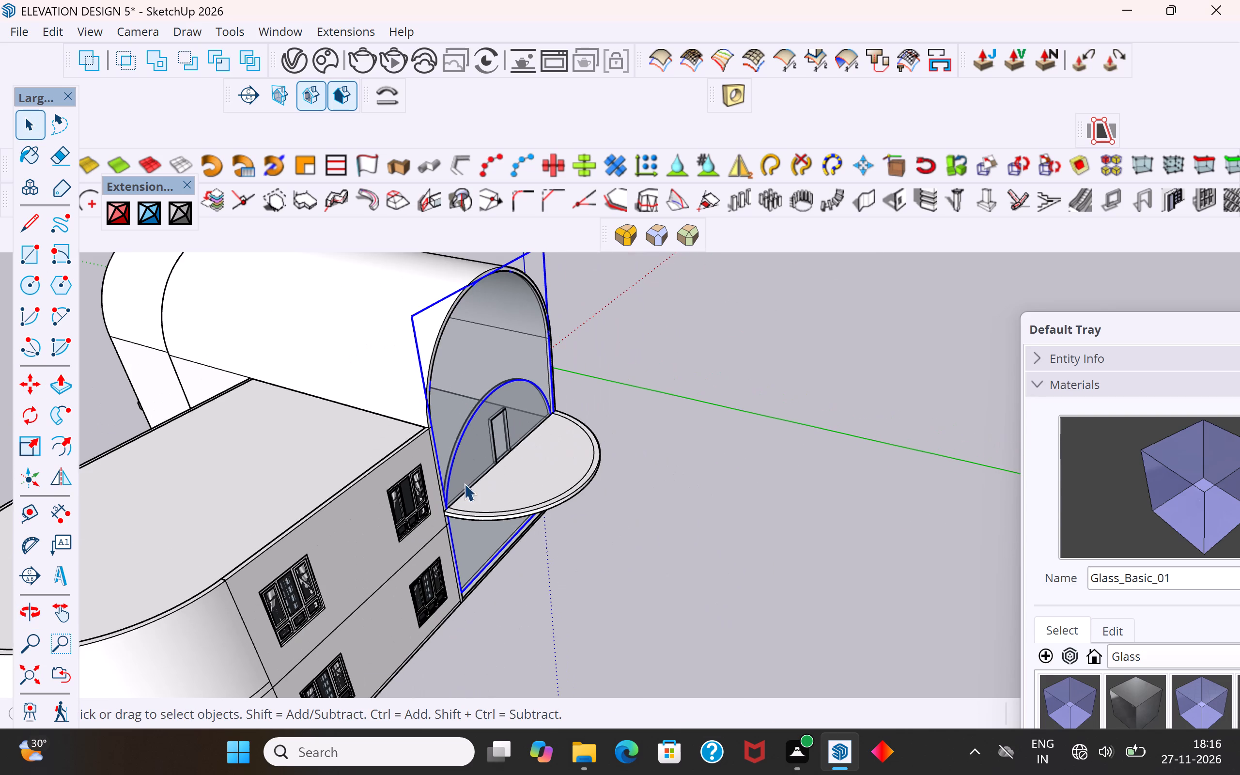
key(m)
click(465, 598)
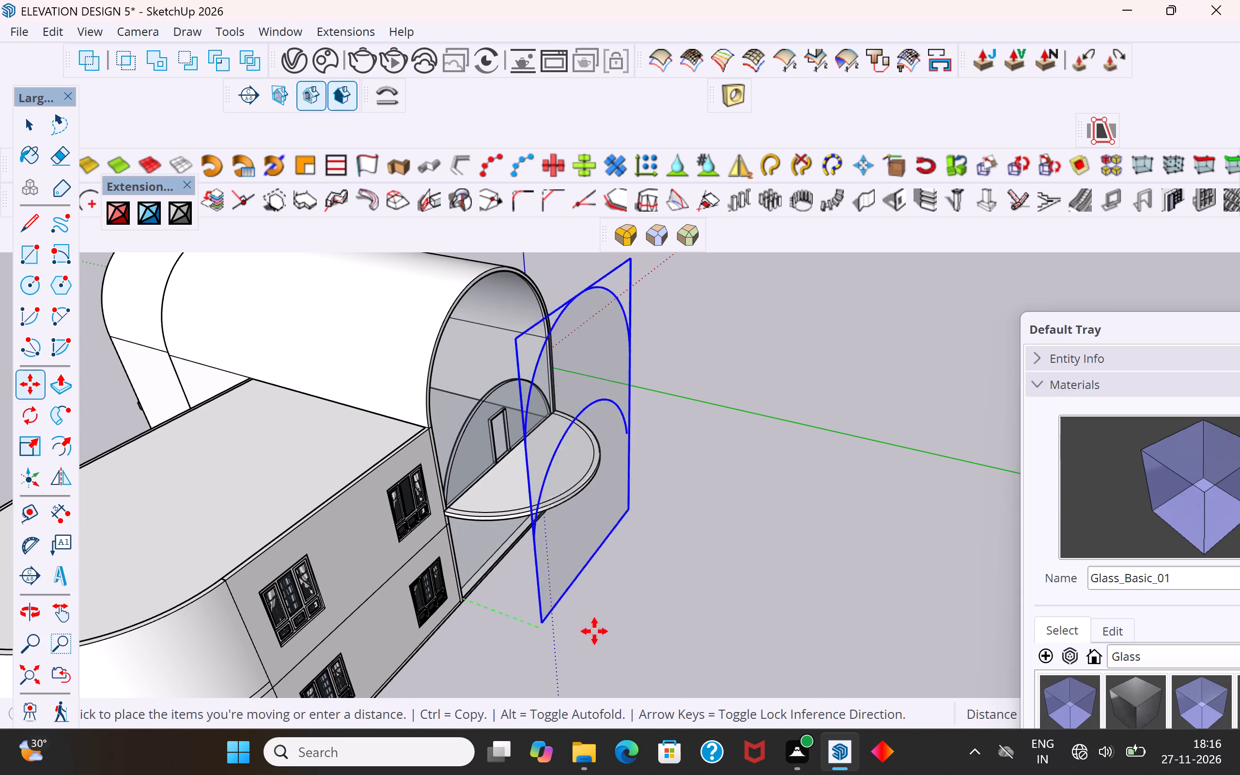
click(647, 657)
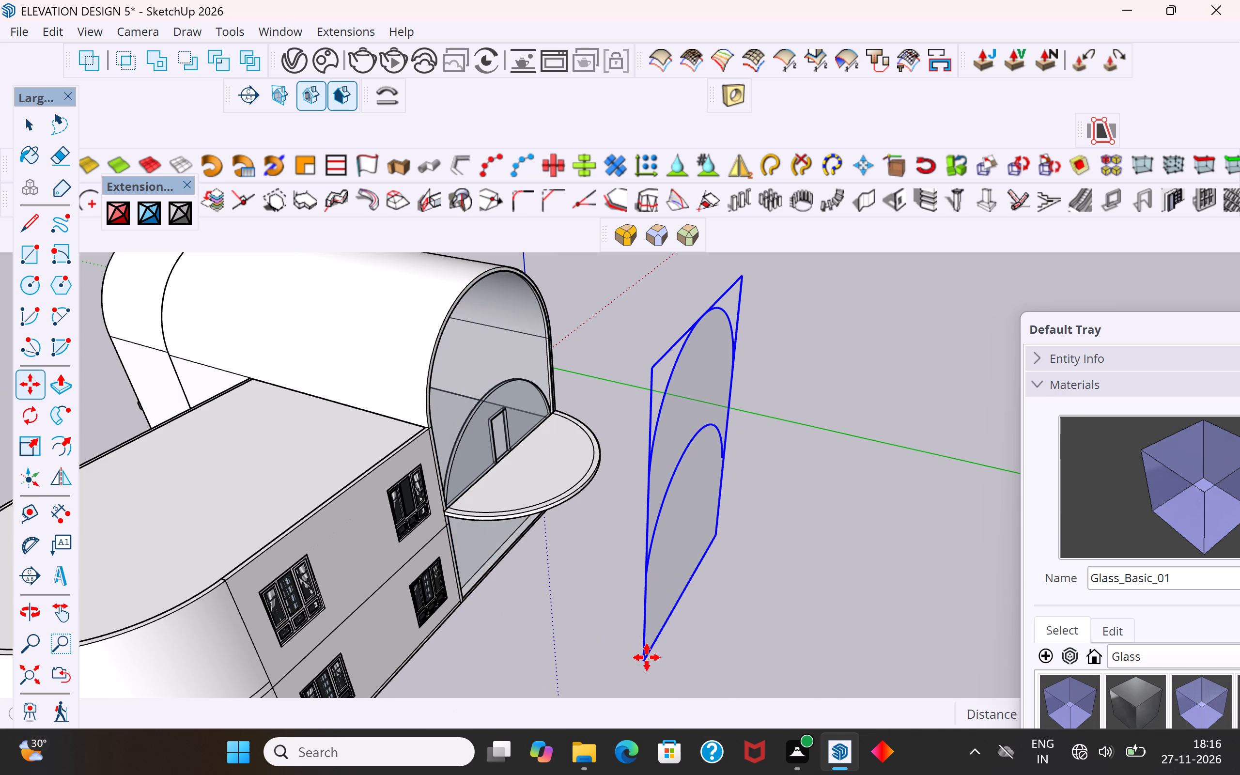
click(33, 121)
click(833, 449)
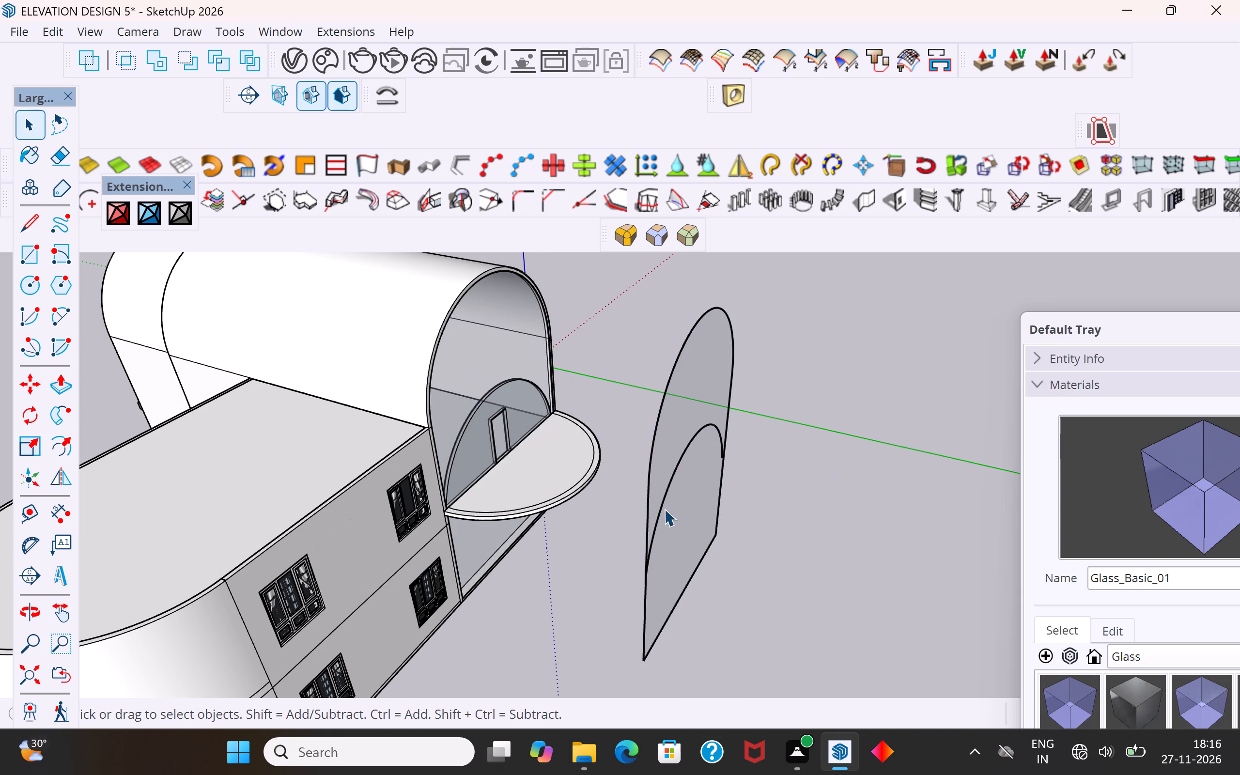
Examine the arc inside the freestanding arched glass group, checking where its ends meet the pane's side edges.
click(664, 509)
double_click(707, 514)
click(693, 524)
middle_drag(748, 533, 661, 527)
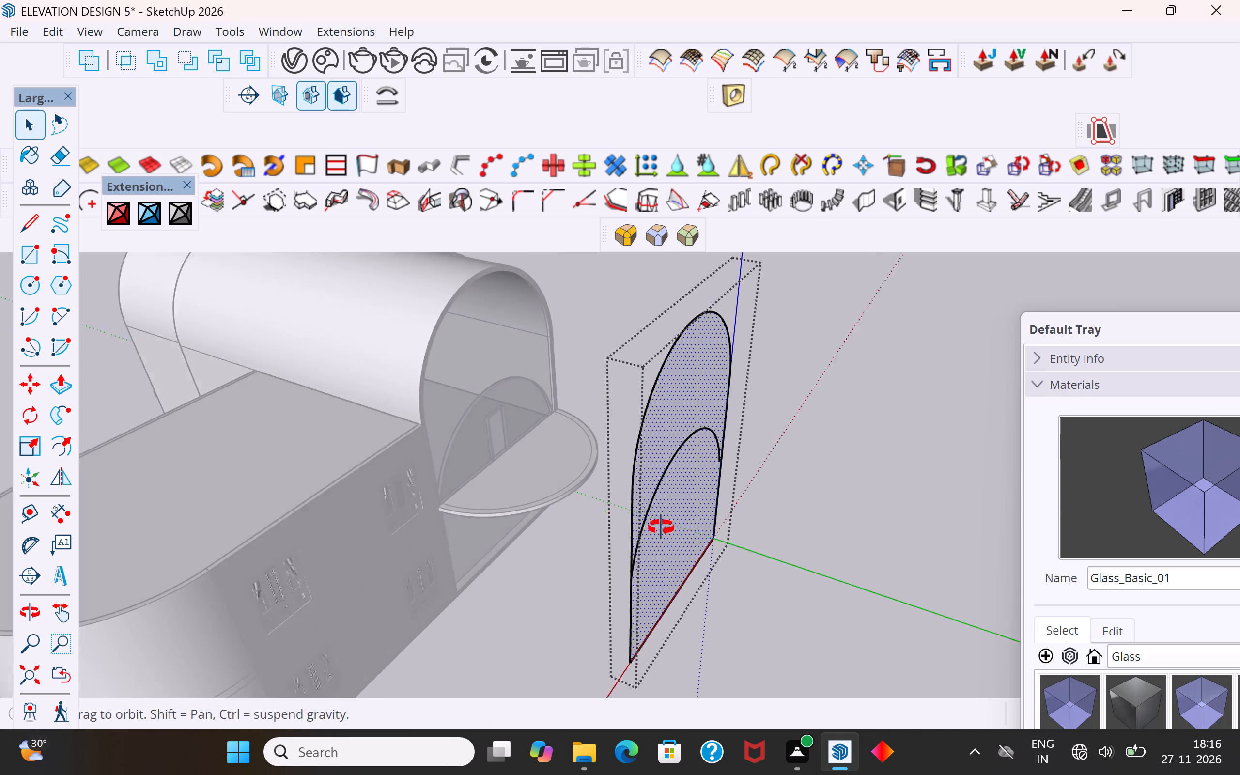
middle_drag(661, 527, 609, 508)
scroll(685, 473, up, 4)
middle_drag(695, 476, 569, 485)
scroll(574, 477, up, 3)
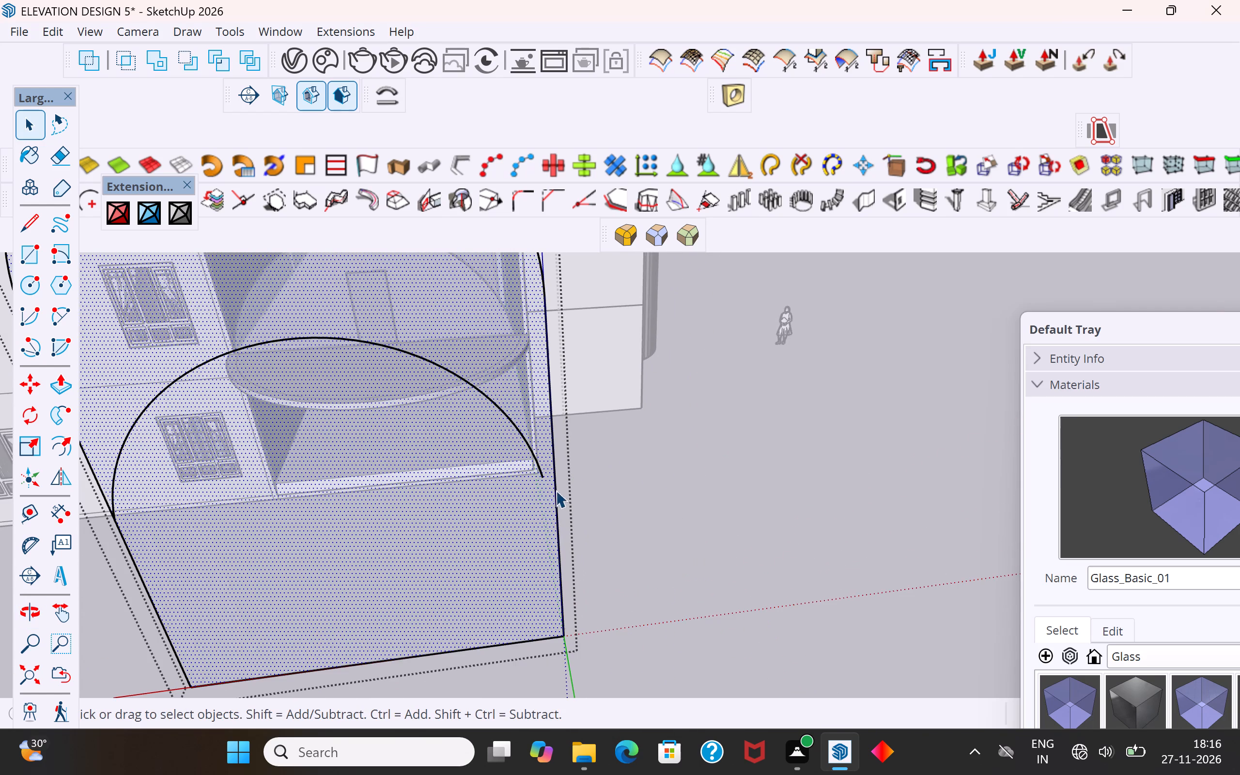
middle_drag(542, 481, 336, 548)
scroll(338, 507, up, 9)
middle_drag(355, 498, 565, 453)
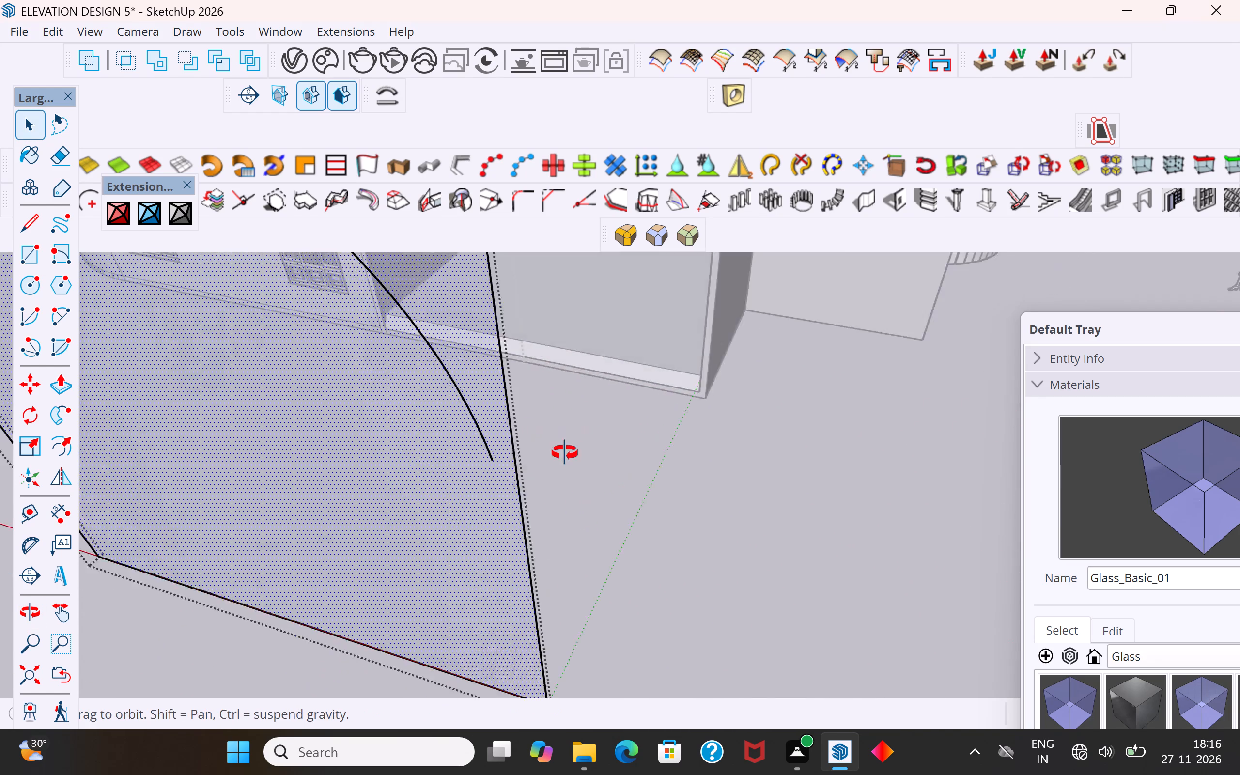
middle_drag(565, 453, 625, 449)
scroll(357, 569, down, 2)
scroll(349, 572, up, 1)
scroll(348, 572, down, 9)
click(591, 674)
middle_drag(584, 584, 525, 564)
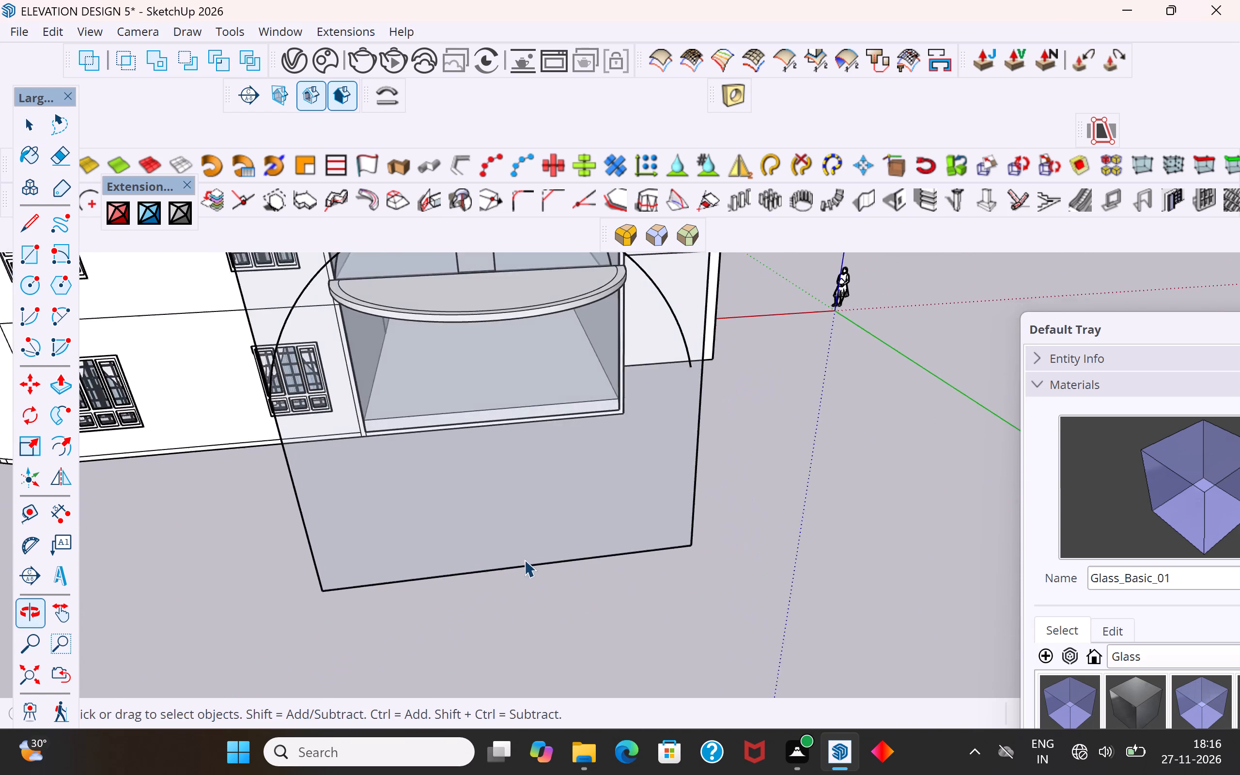
scroll(515, 595, down, 5)
middle_drag(528, 583, 620, 514)
scroll(552, 552, down, 6)
middle_drag(579, 418, 597, 373)
scroll(599, 375, down, 1)
scroll(635, 409, up, 2)
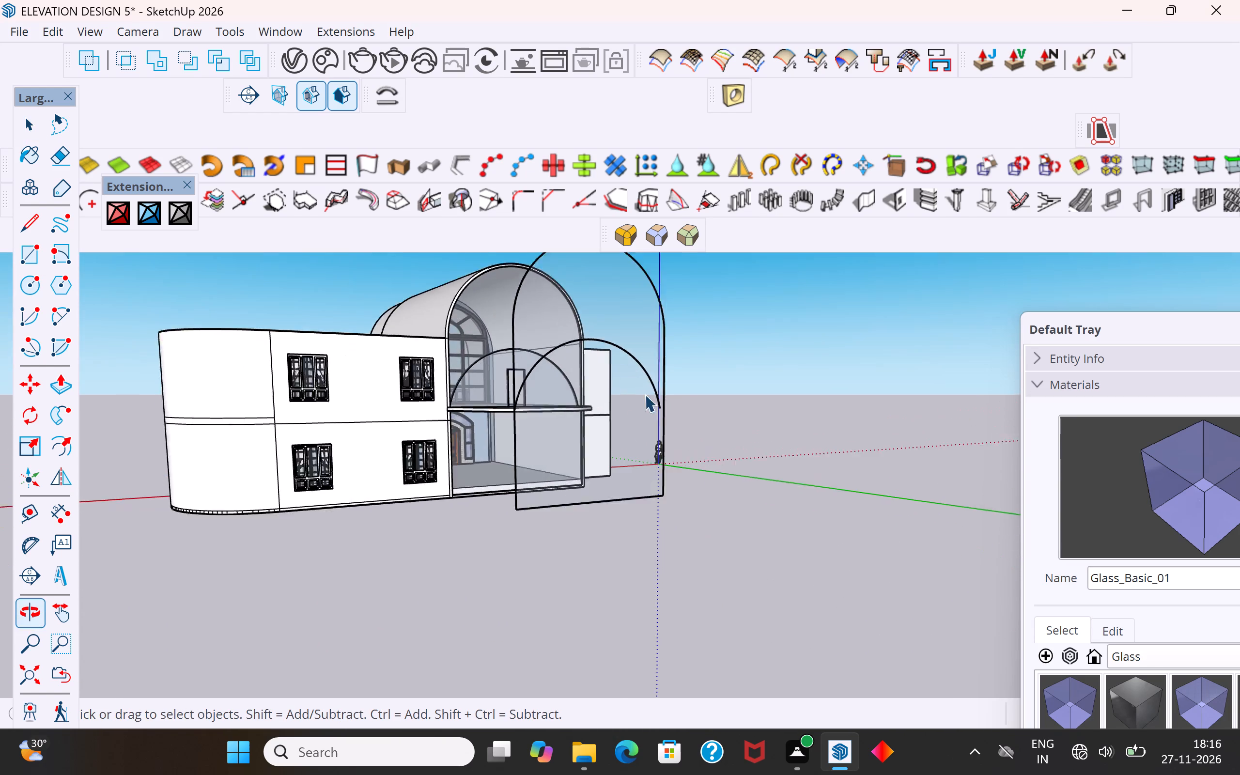
Inside the arched glass group, draw a line from one end of the arc across to the pane's opposite side edge.
scroll(645, 394, up, 4)
double_click(624, 417)
scroll(667, 390, up, 5)
double_click(602, 445)
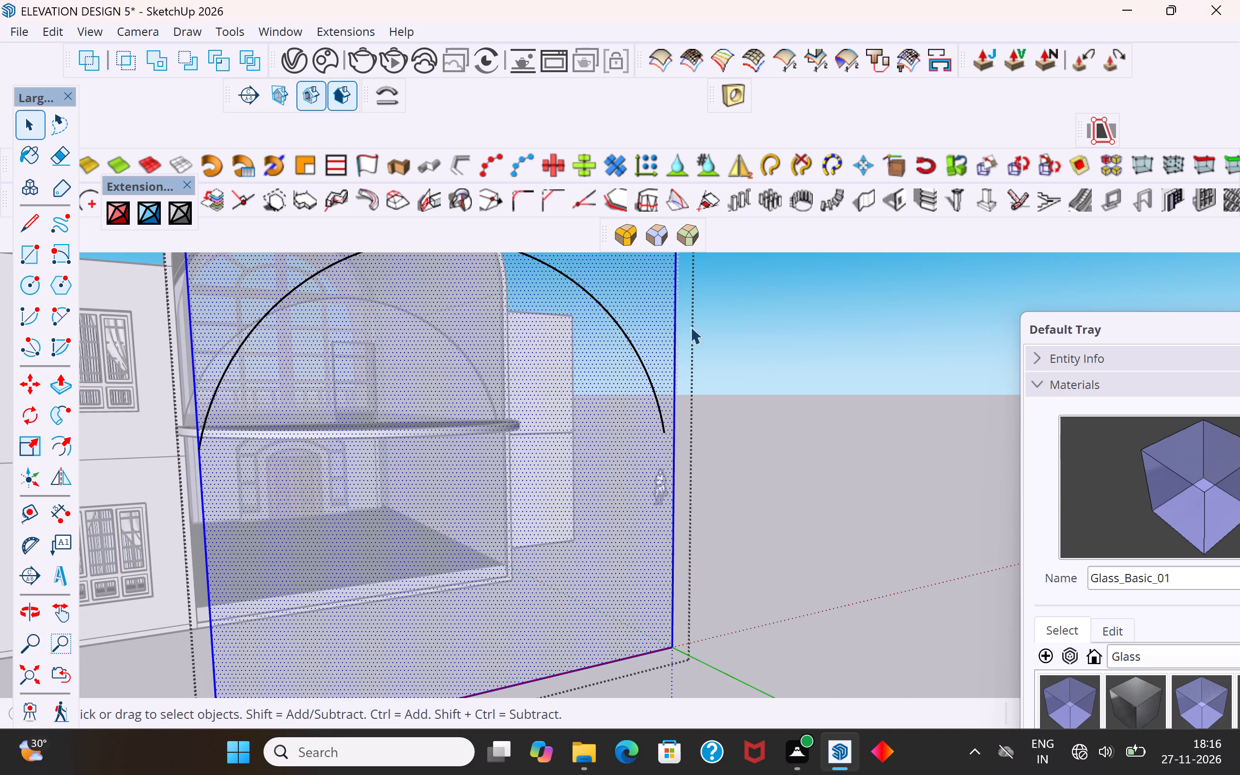
middle_drag(691, 325, 588, 384)
scroll(539, 455, up, 4)
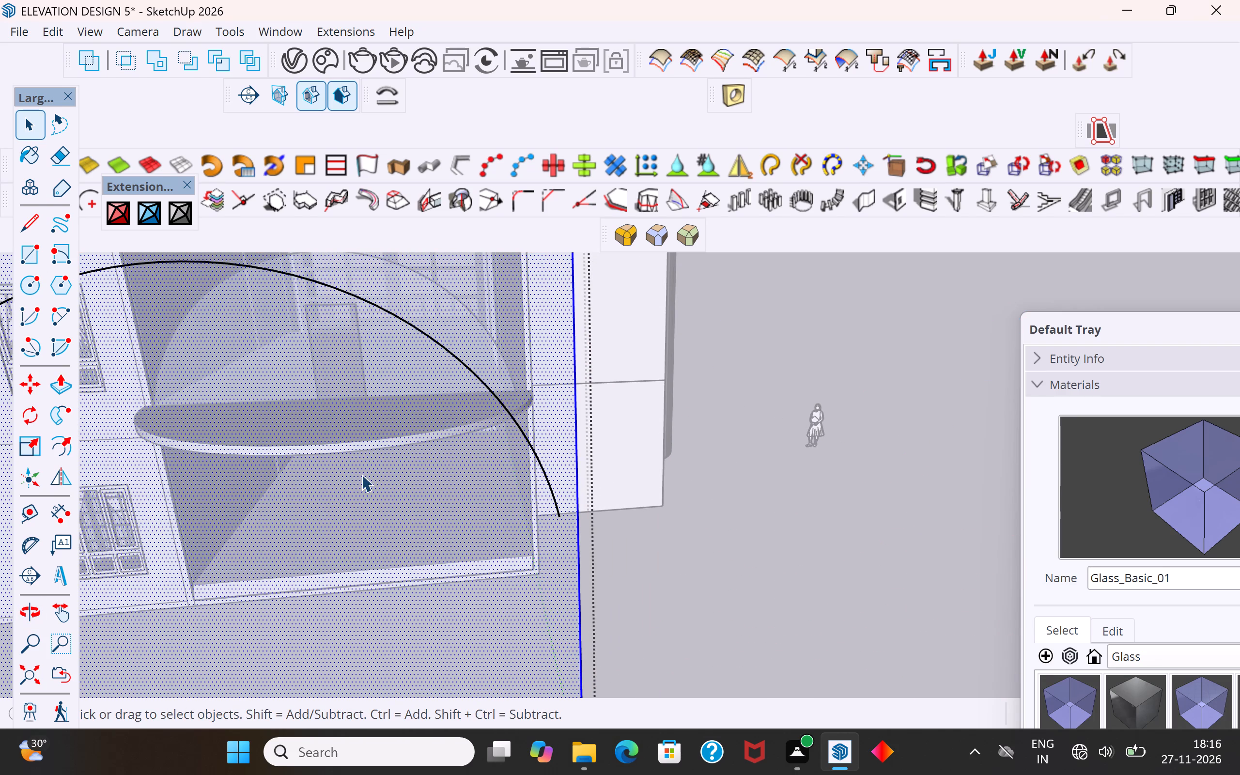
scroll(730, 457, down, 13)
middle_drag(729, 482, 887, 539)
middle_drag(783, 546, 643, 465)
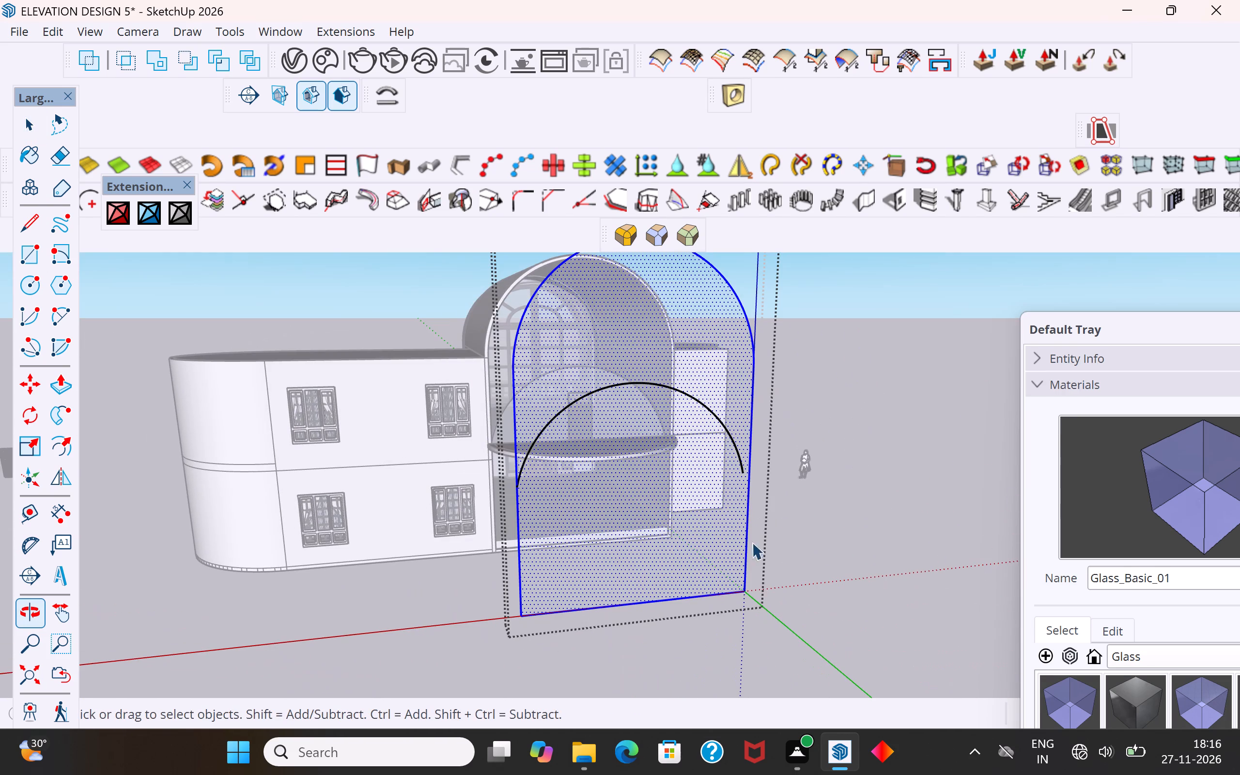
click(30, 221)
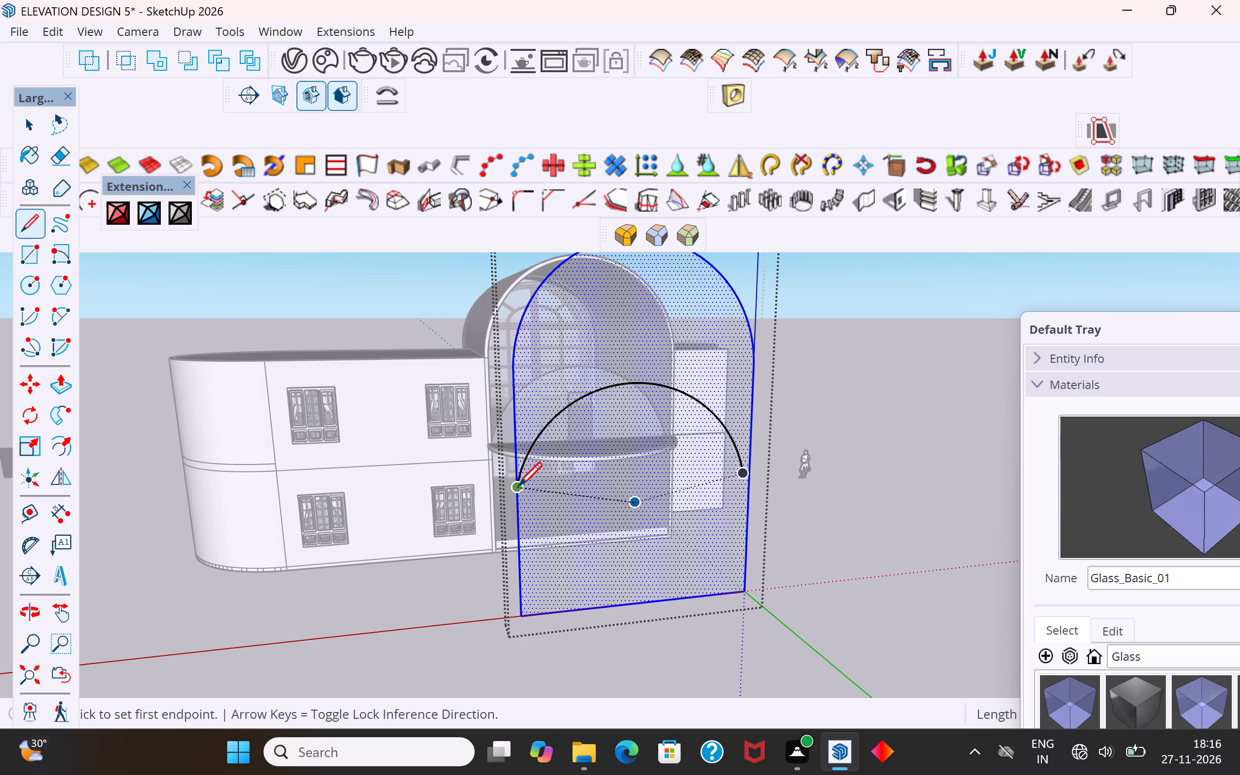
click(518, 488)
scroll(739, 468, up, 2)
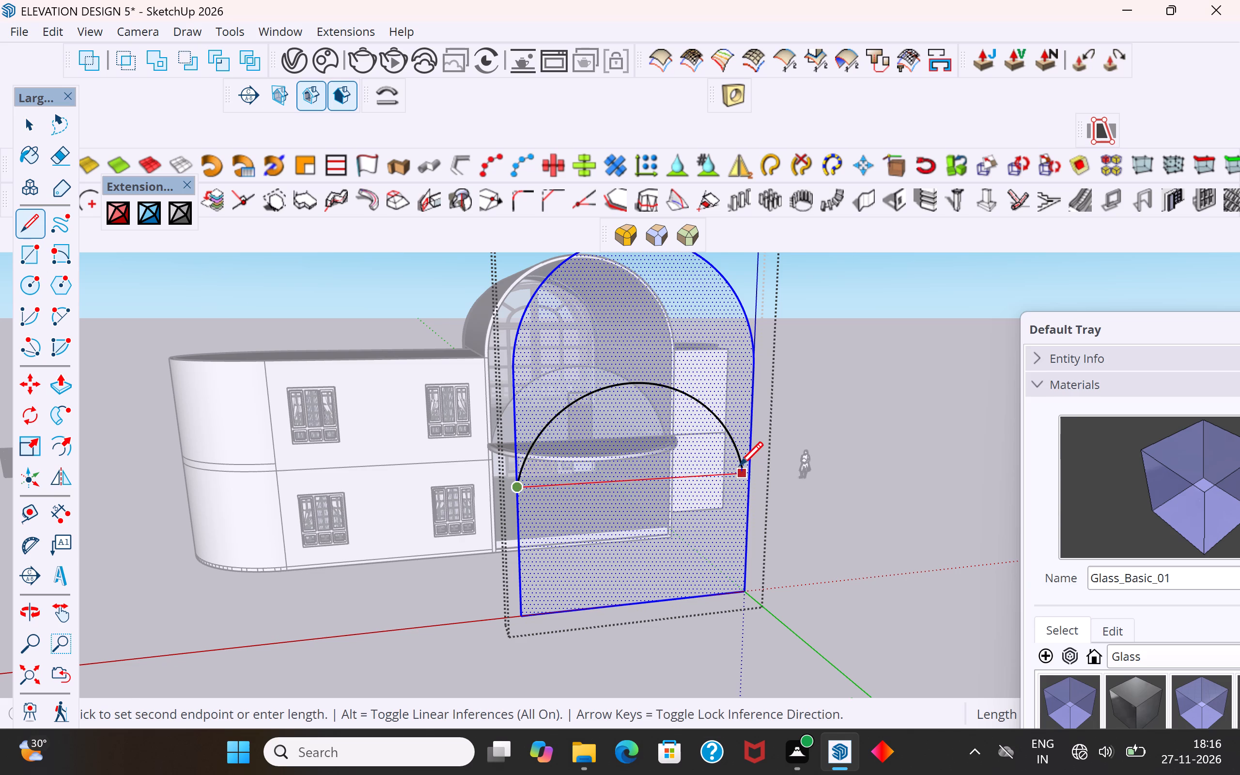
scroll(739, 468, up, 2)
click(757, 477)
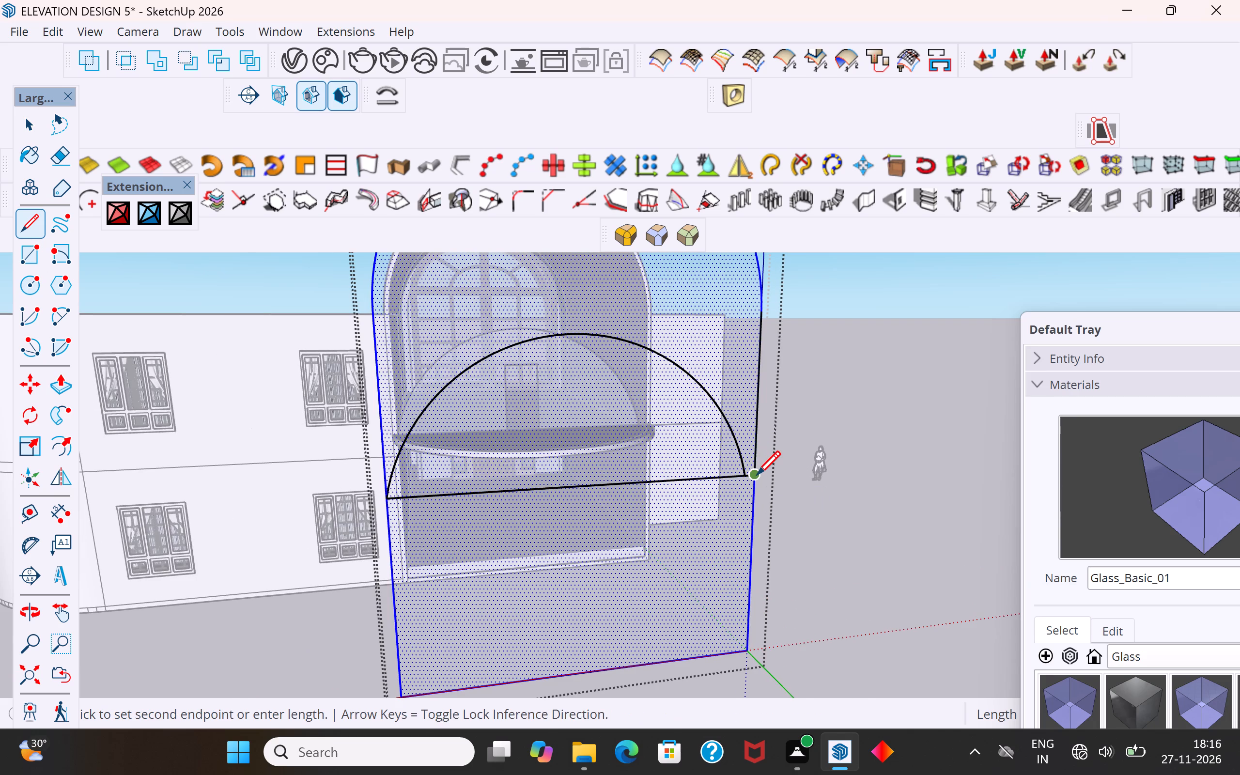
scroll(776, 489, up, 4)
middle_drag(768, 497, 629, 598)
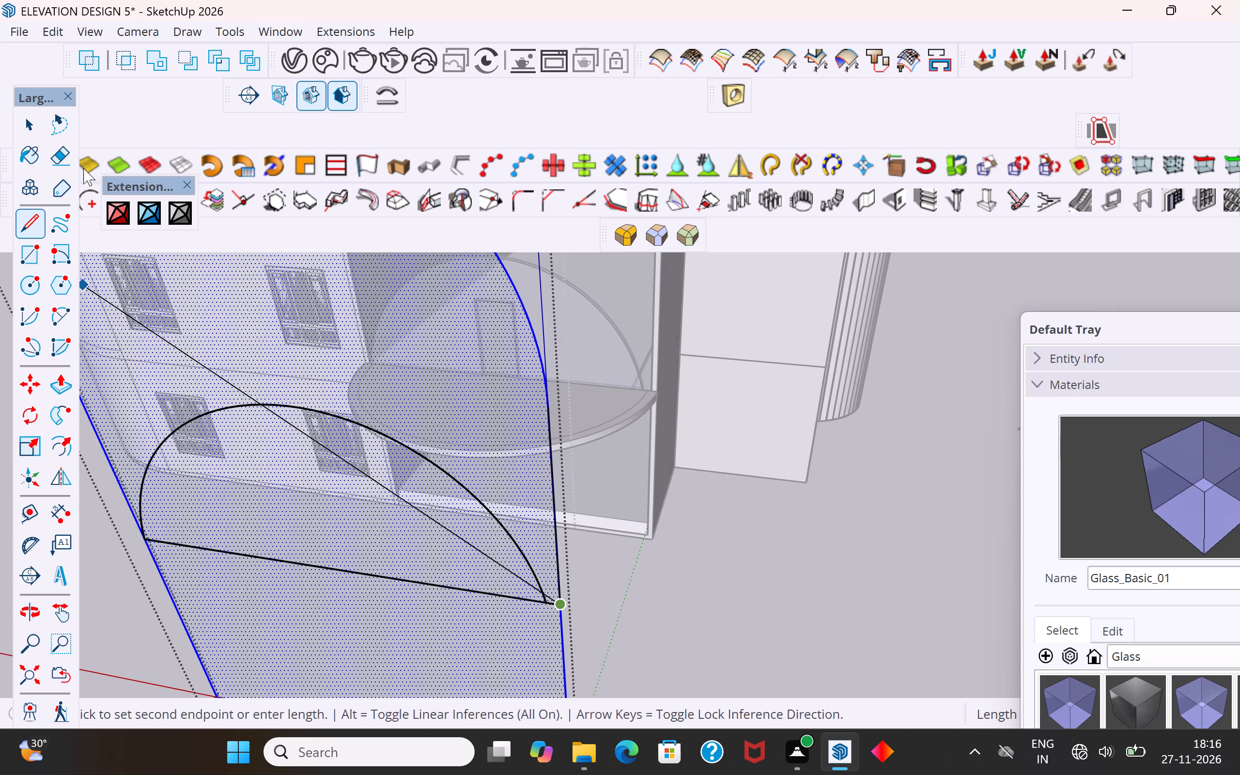
click(26, 127)
click(657, 624)
Reopen the arched glass group and retrace the existing arc with a two-point arc between its two ends through its crown.
middle_drag(620, 613, 670, 612)
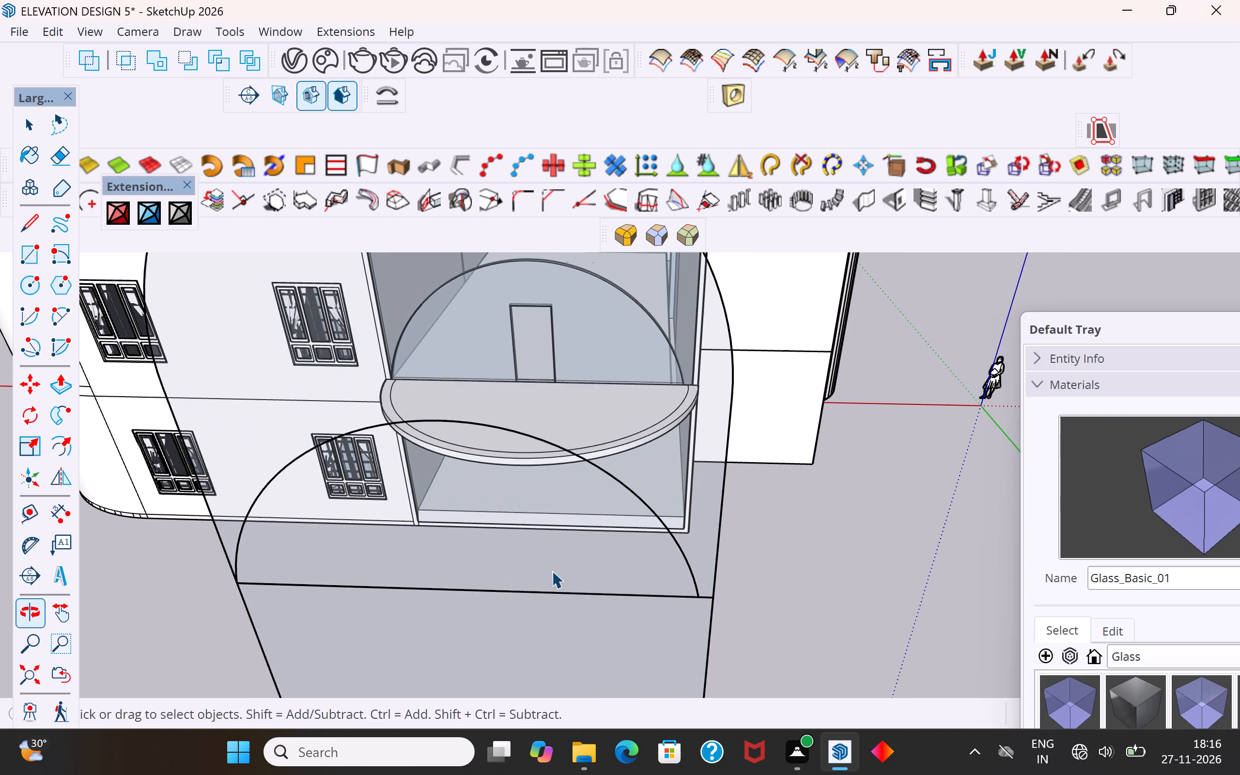
click(549, 562)
middle_drag(552, 562, 627, 567)
double_click(619, 543)
click(619, 527)
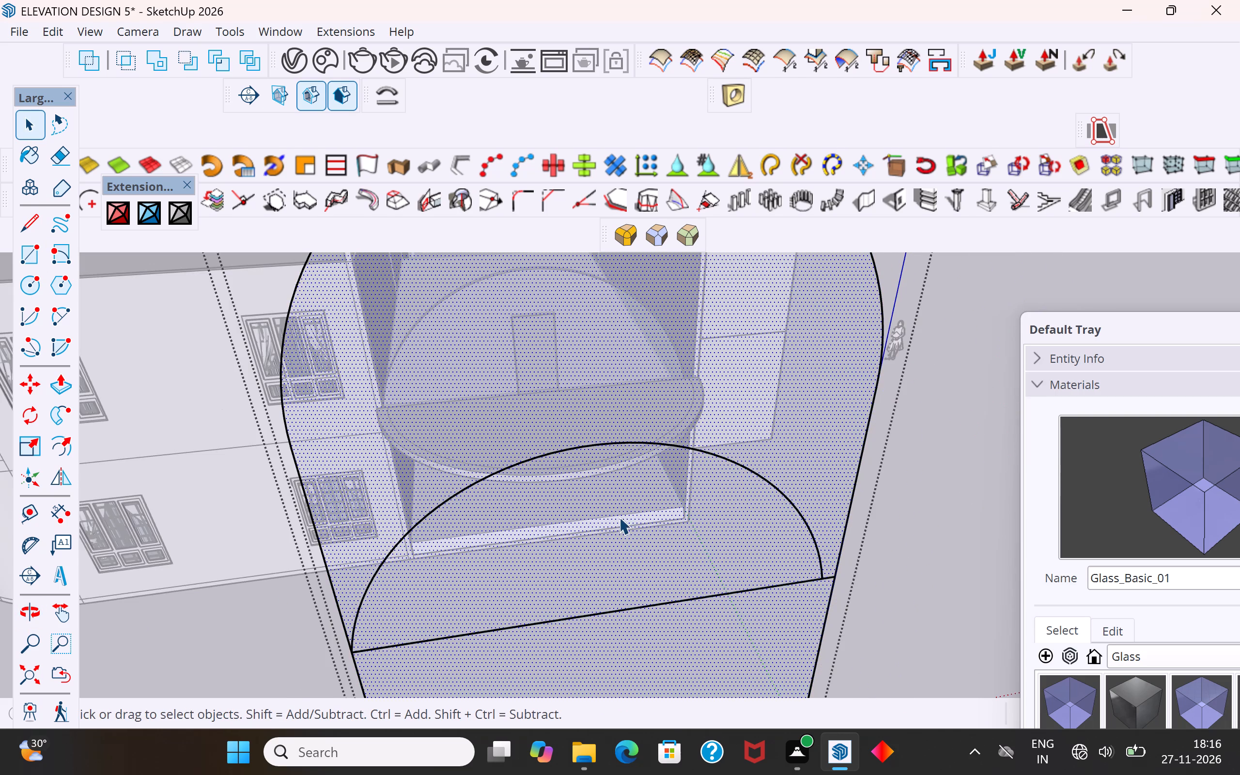
scroll(551, 507, down, 10)
middle_drag(558, 534, 530, 551)
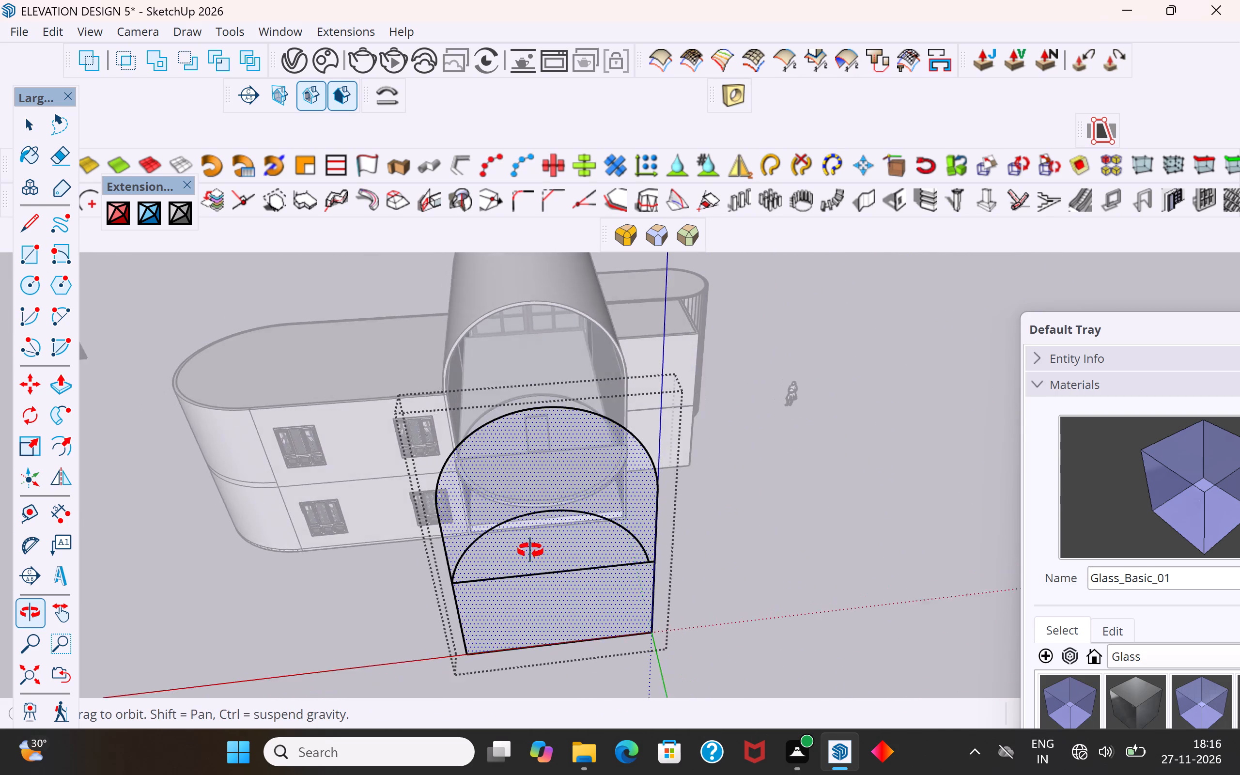
middle_drag(530, 551, 528, 547)
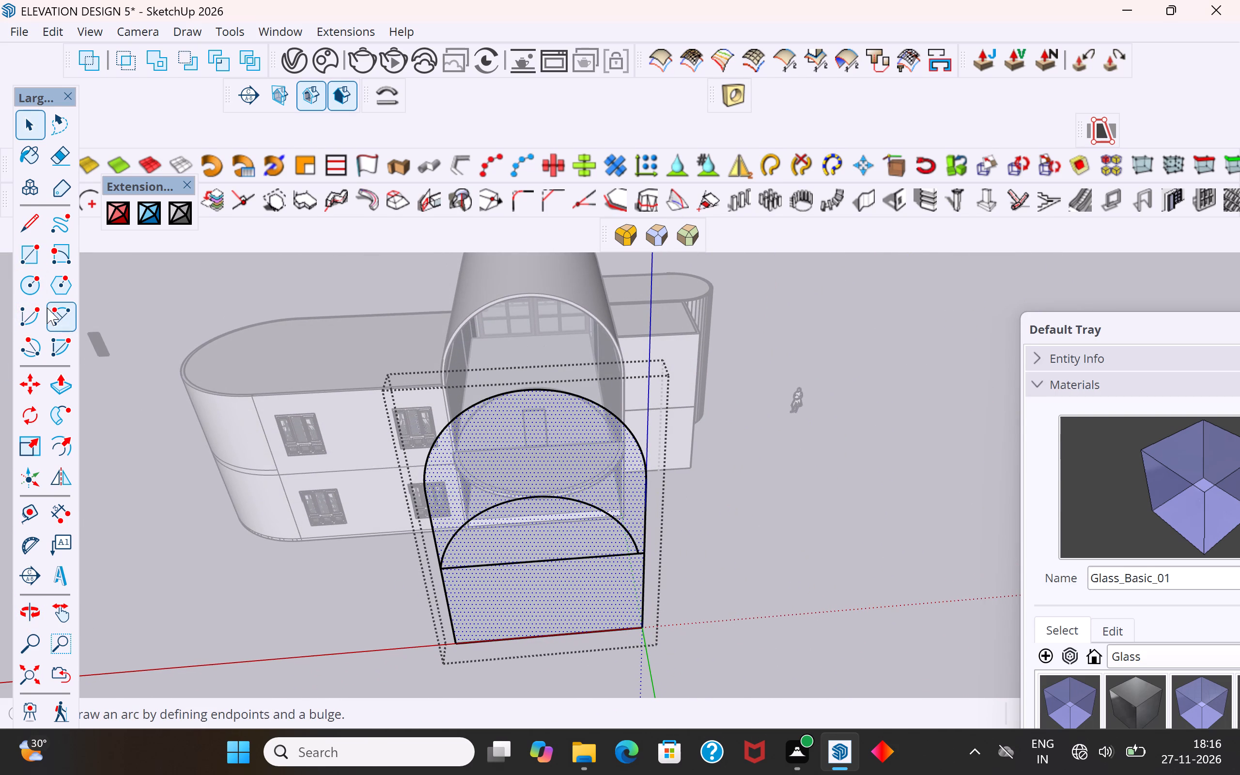
click(62, 310)
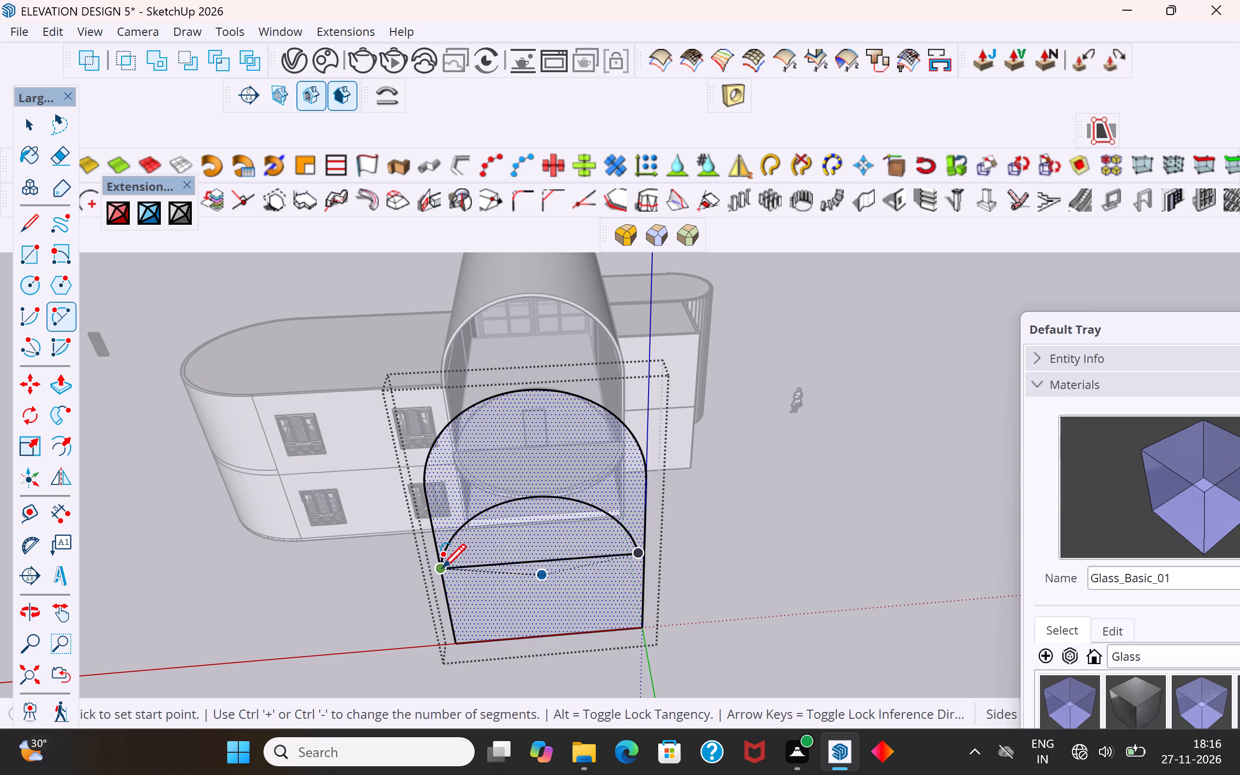
click(442, 570)
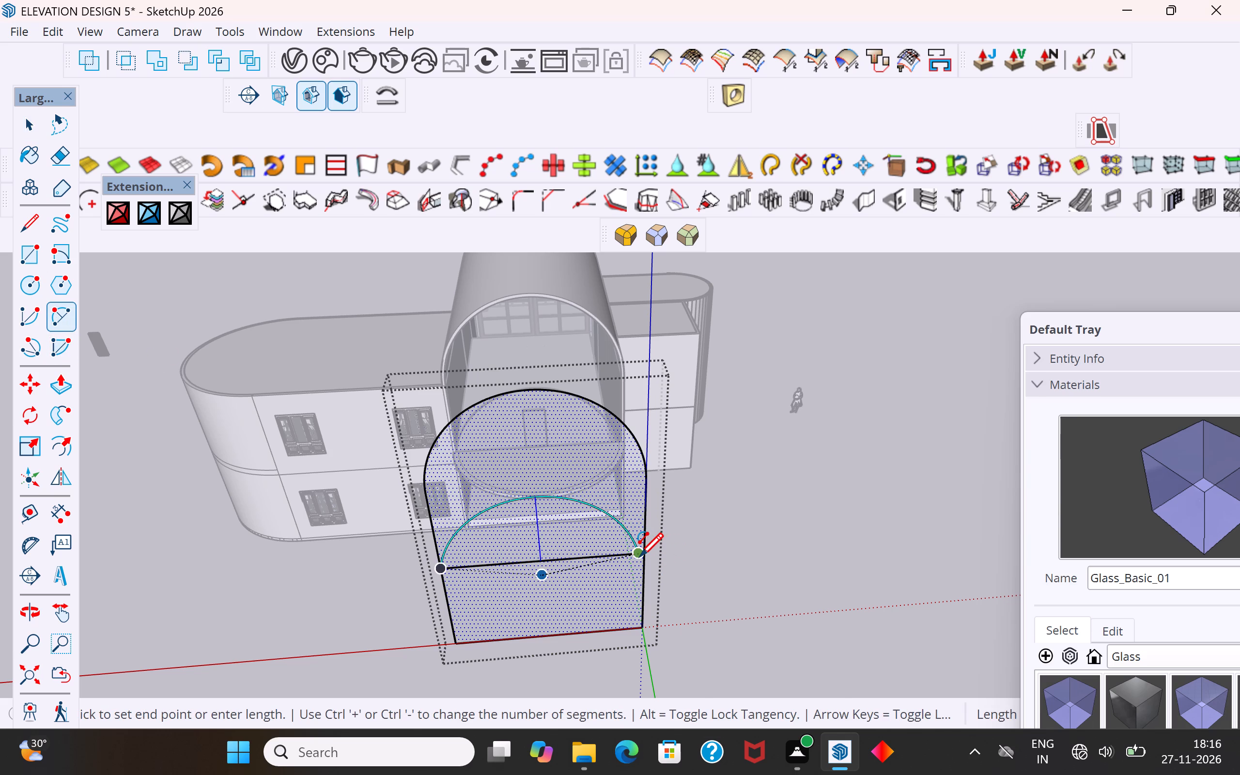
click(639, 559)
click(544, 498)
middle_drag(559, 546, 648, 521)
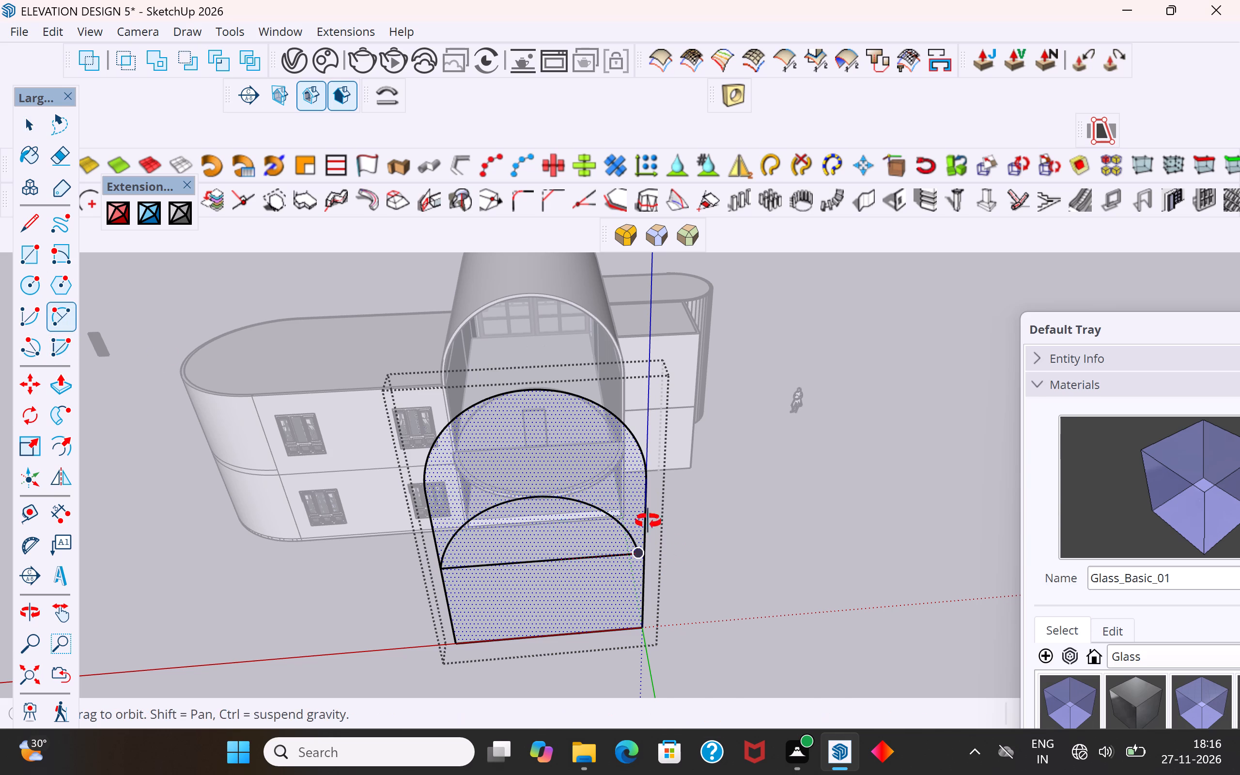
middle_drag(648, 521, 668, 510)
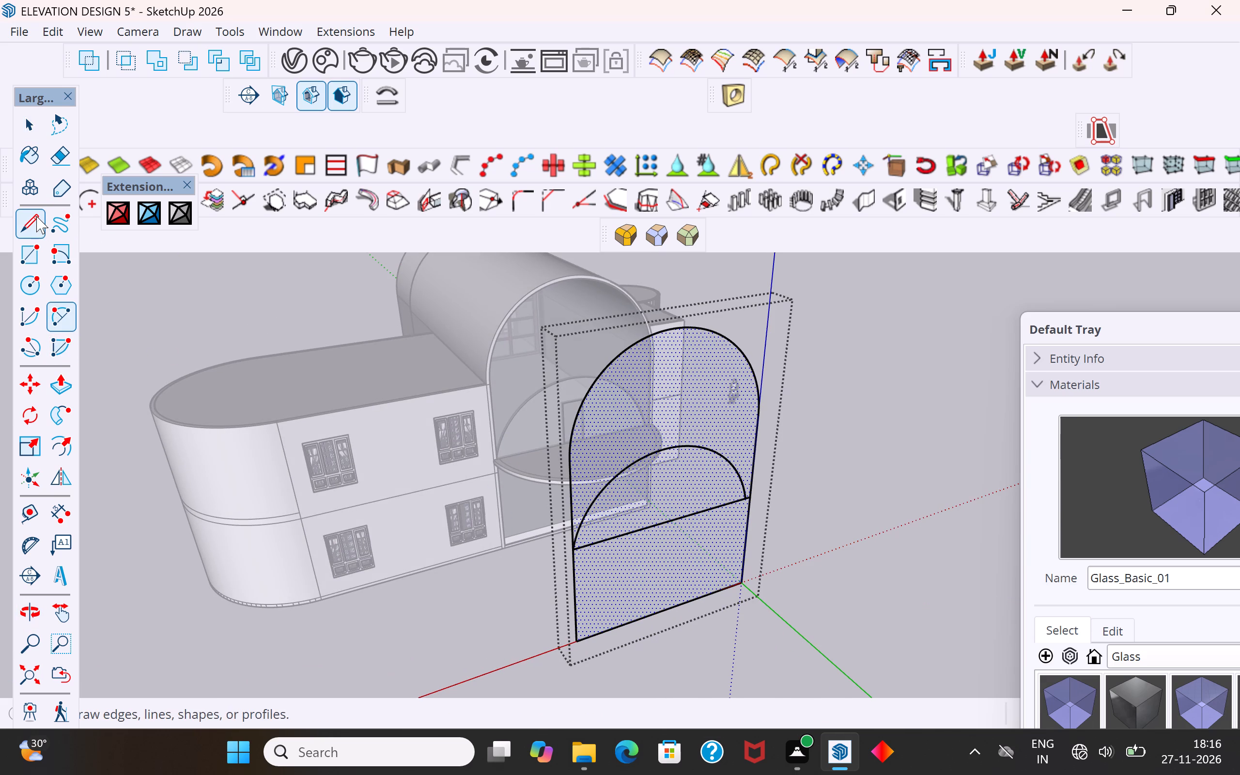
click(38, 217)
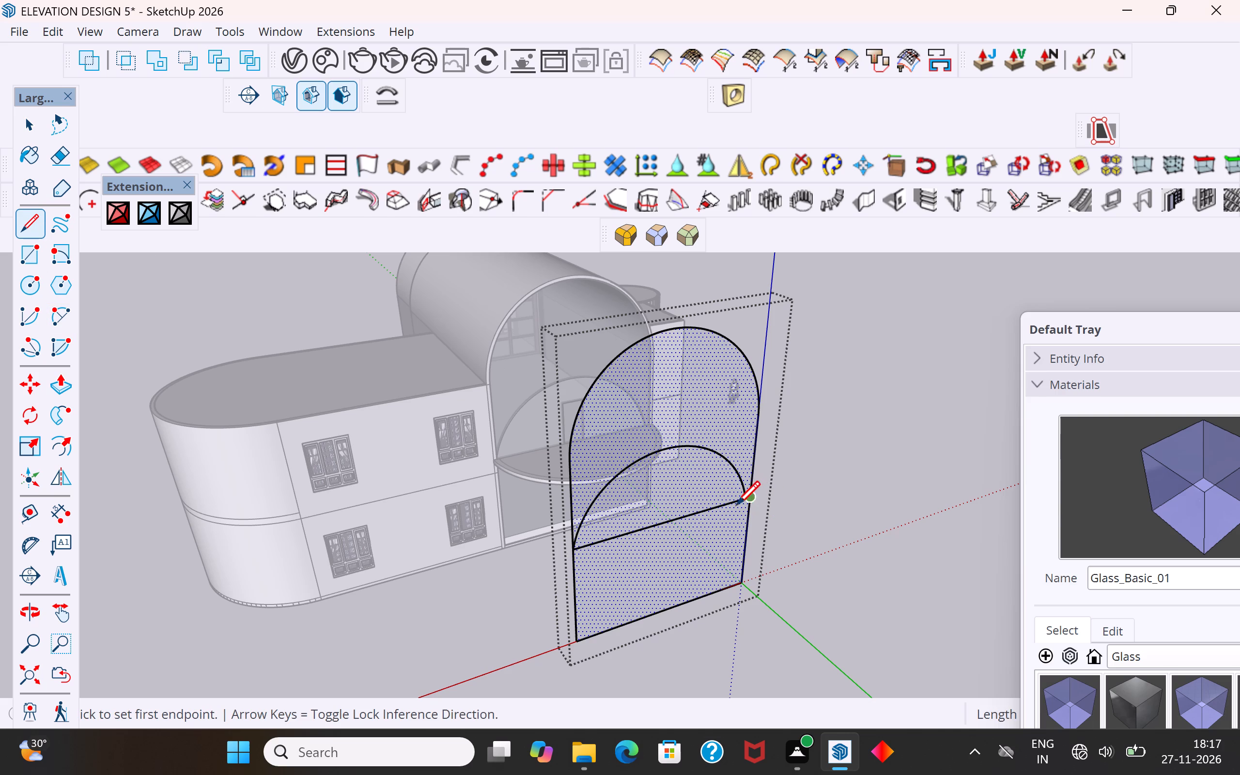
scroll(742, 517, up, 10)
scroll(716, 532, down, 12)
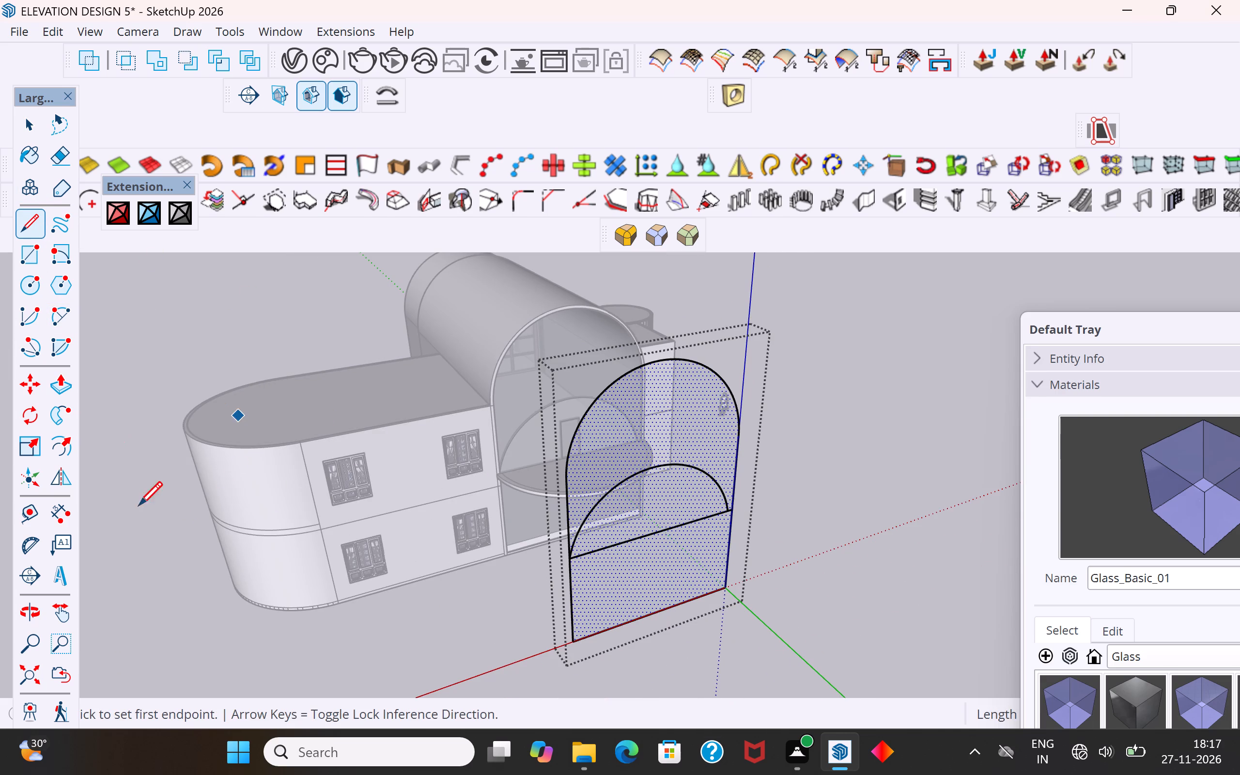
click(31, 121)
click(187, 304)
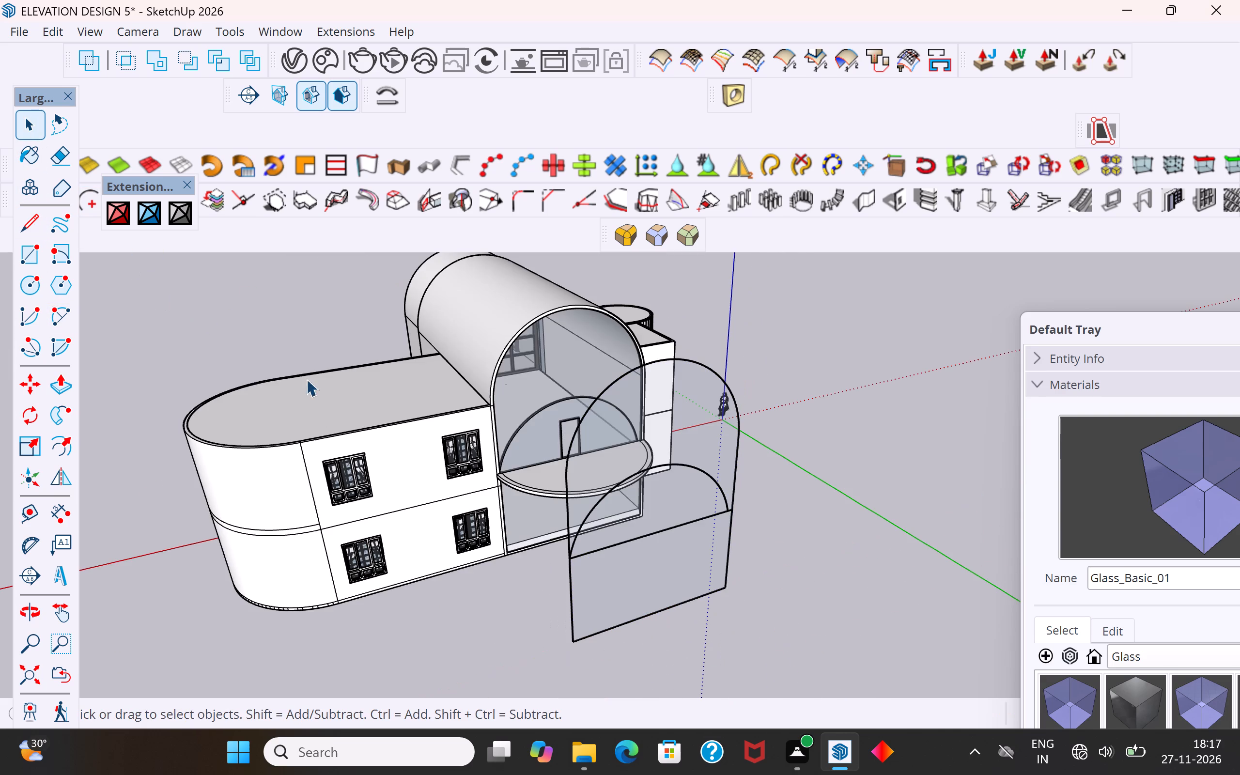
Examine the freestanding arched glass group, probing the region between the arc and the horizontal line inside it.
click(683, 527)
middle_drag(773, 580, 267, 636)
scroll(279, 625, down, 1)
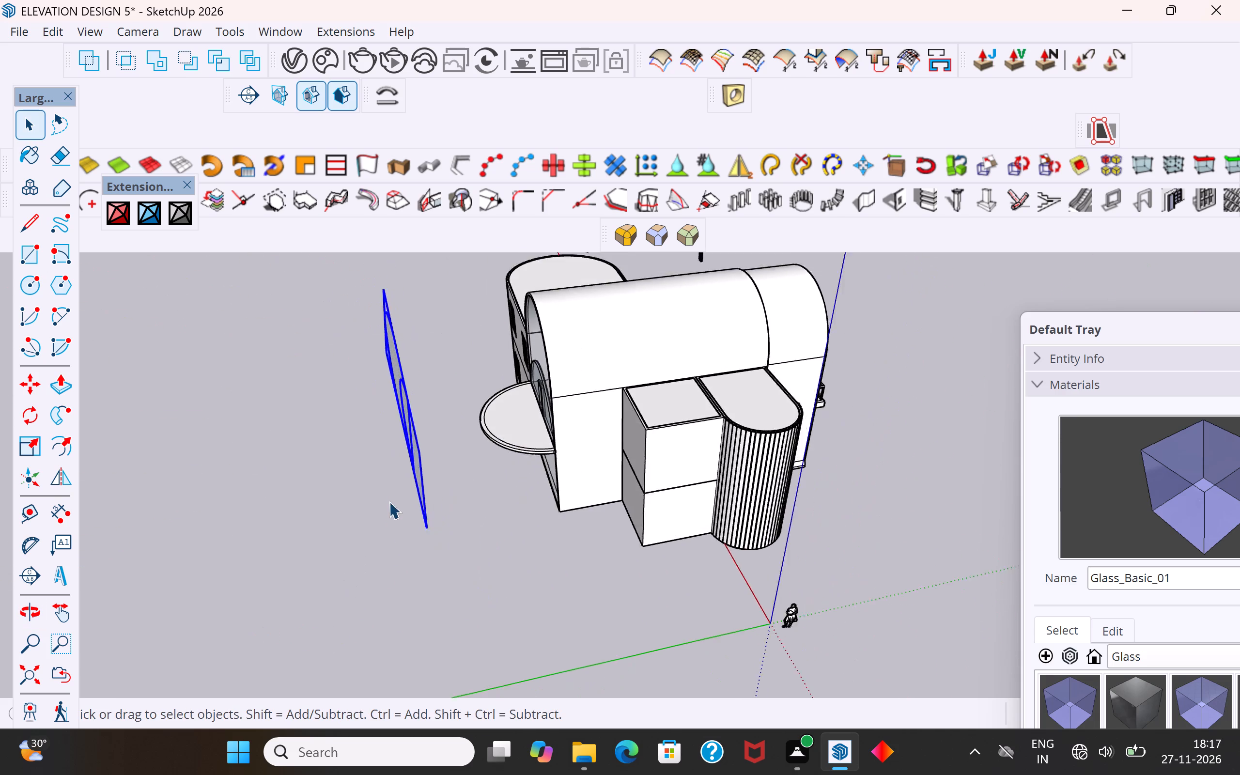
scroll(389, 492, up, 6)
middle_drag(476, 525, 779, 558)
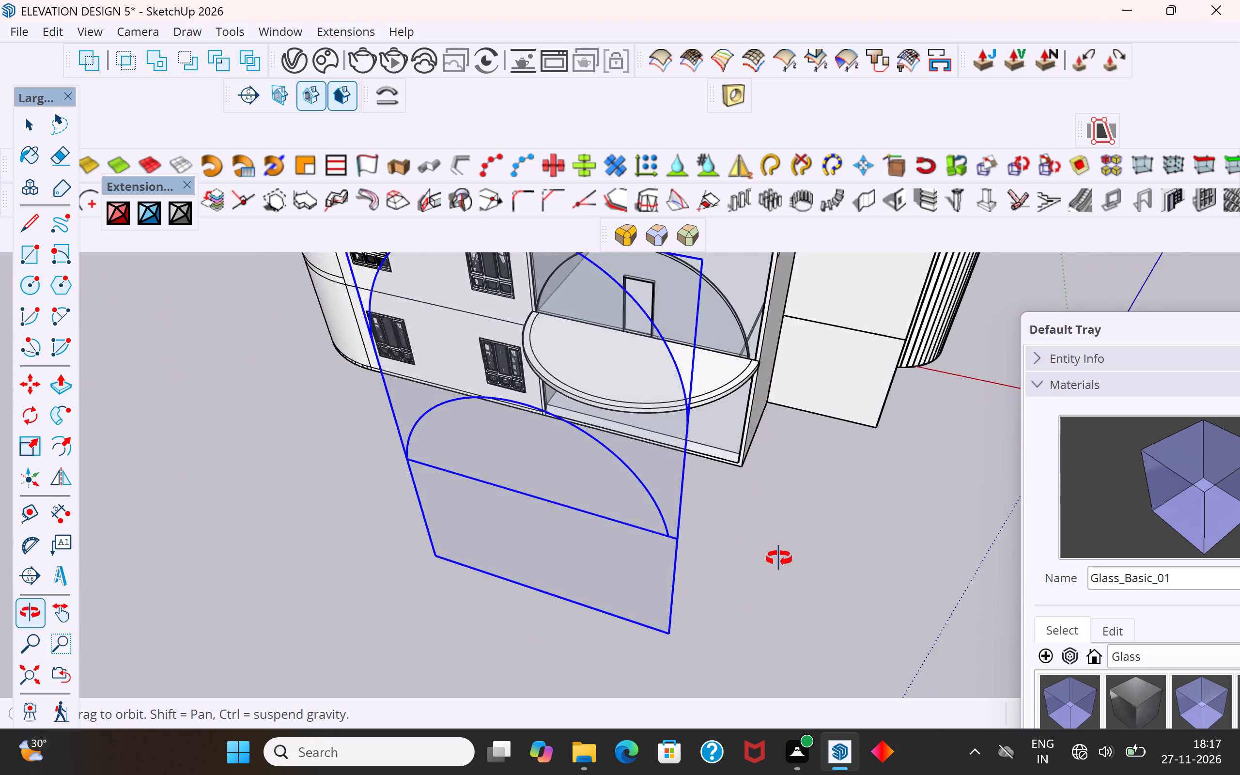
middle_drag(779, 558, 809, 555)
click(574, 448)
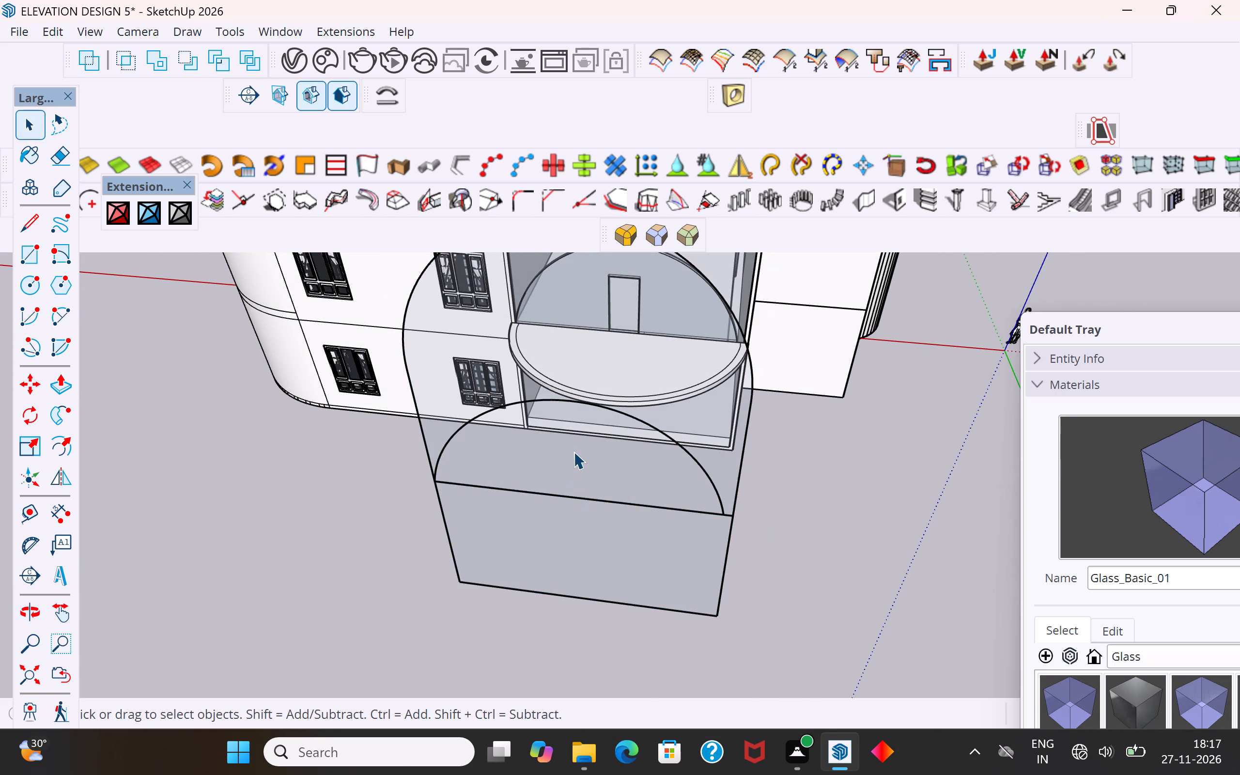
drag(577, 444, 575, 451)
click(574, 449)
click(604, 434)
double_click(602, 429)
click(598, 460)
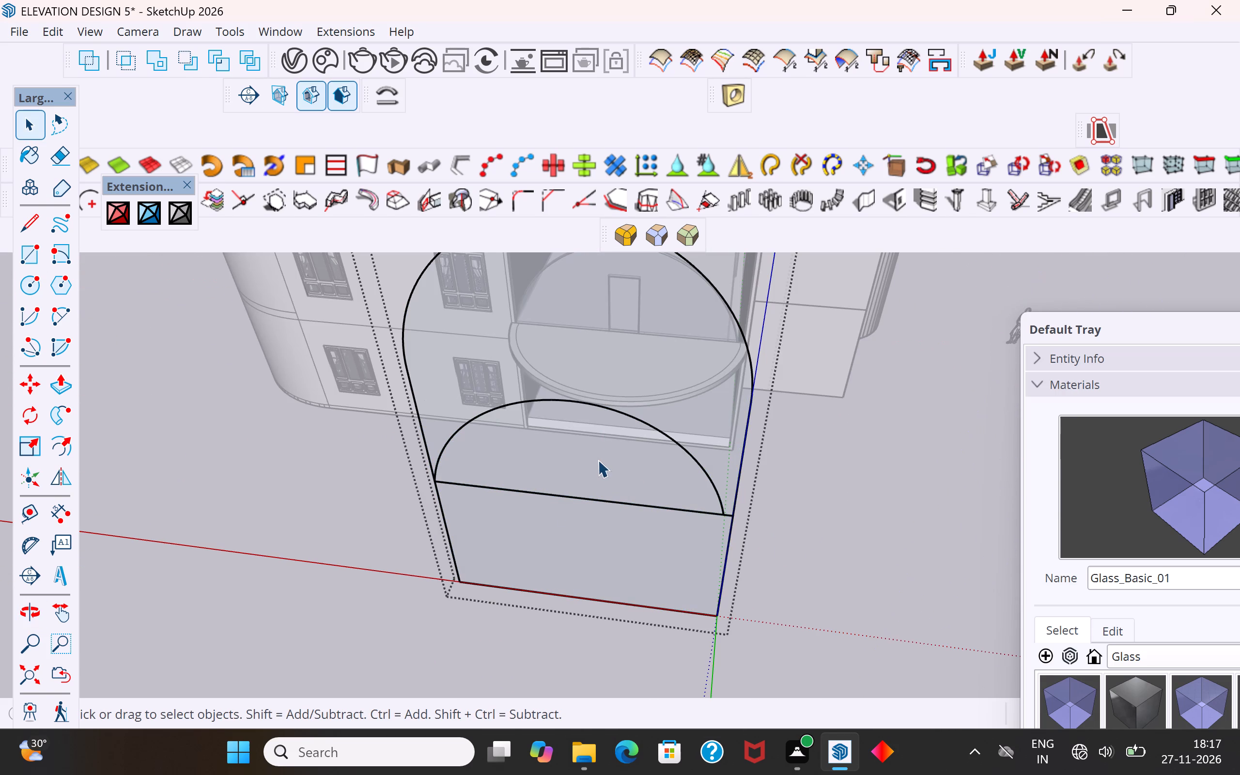
Examine the building's arched front opening, balcony and semicircular door panel alongside the freestanding glass pane from both sides and above.
middle_drag(807, 498, 527, 569)
click(566, 565)
middle_drag(585, 532, 600, 407)
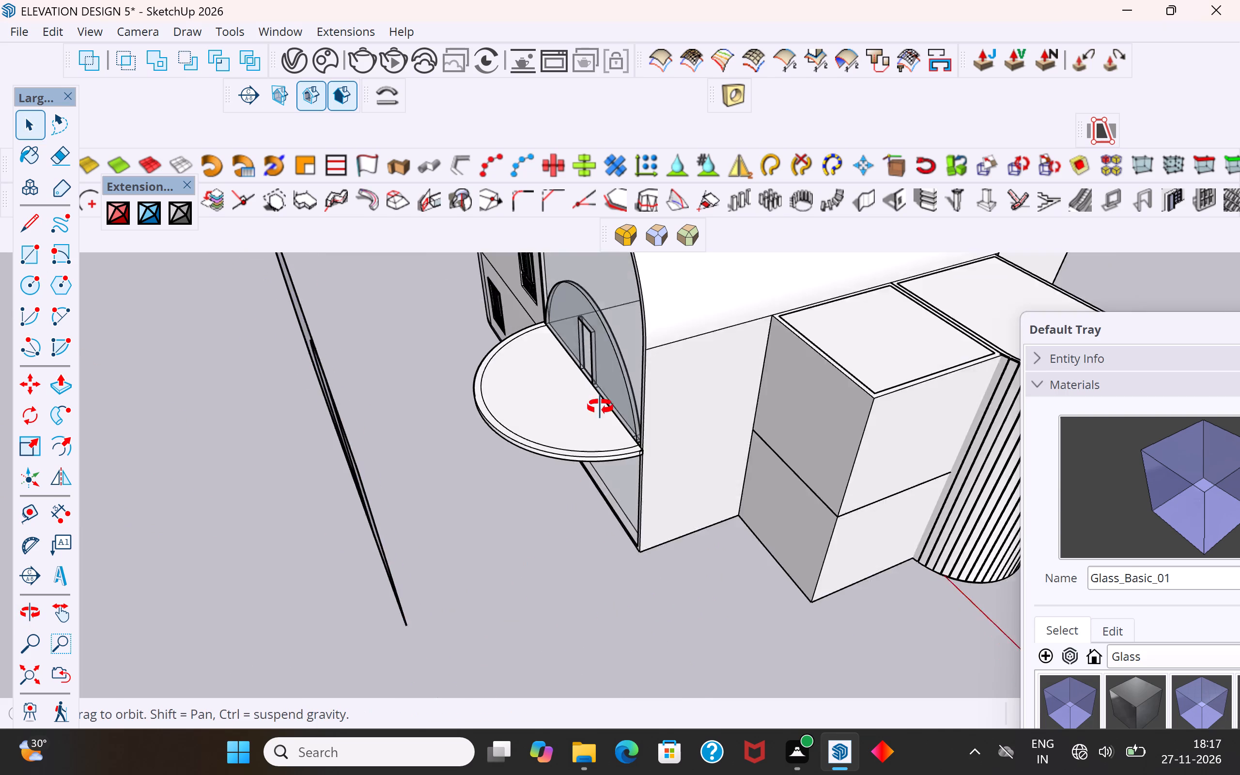
middle_drag(600, 407, 602, 329)
scroll(599, 325, up, 5)
scroll(468, 621, down, 6)
middle_drag(485, 595, 525, 559)
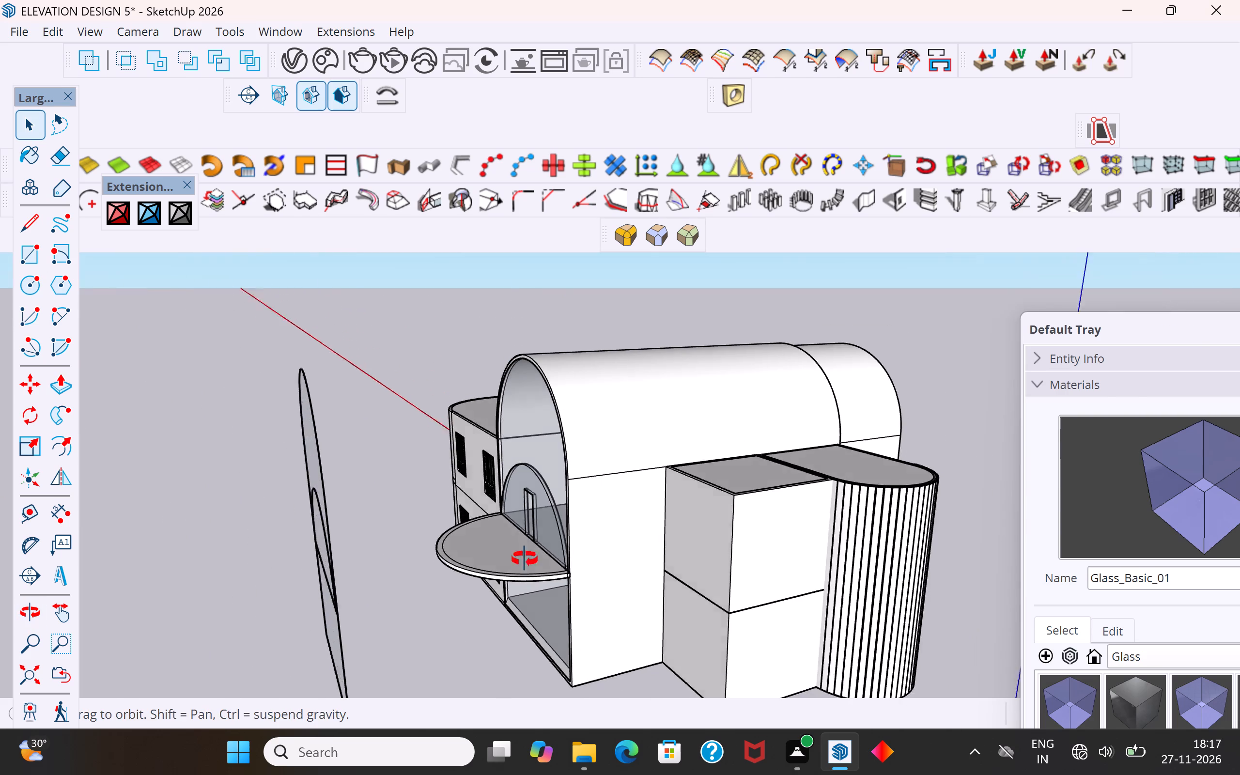
middle_drag(525, 559, 537, 541)
scroll(548, 444, up, 3)
middle_drag(561, 462, 509, 545)
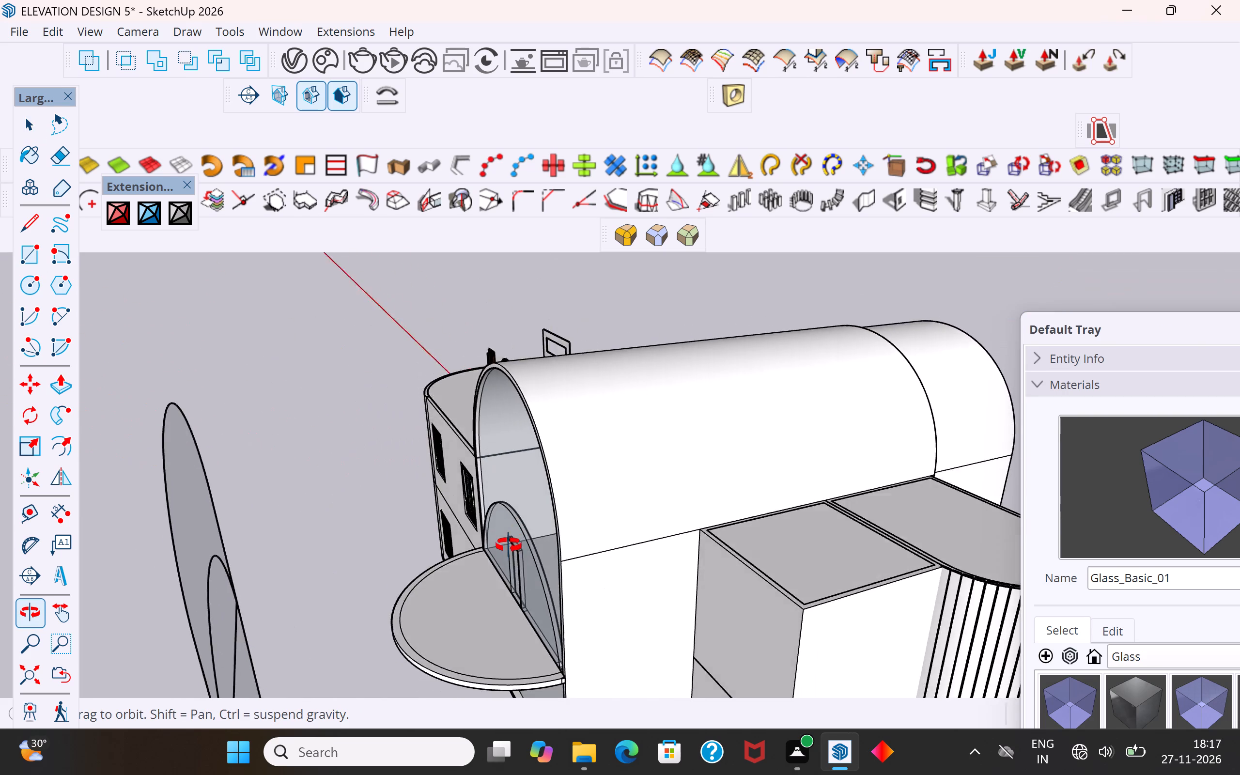
middle_drag(509, 545, 1033, 505)
scroll(852, 396, up, 4)
middle_drag(843, 424, 839, 395)
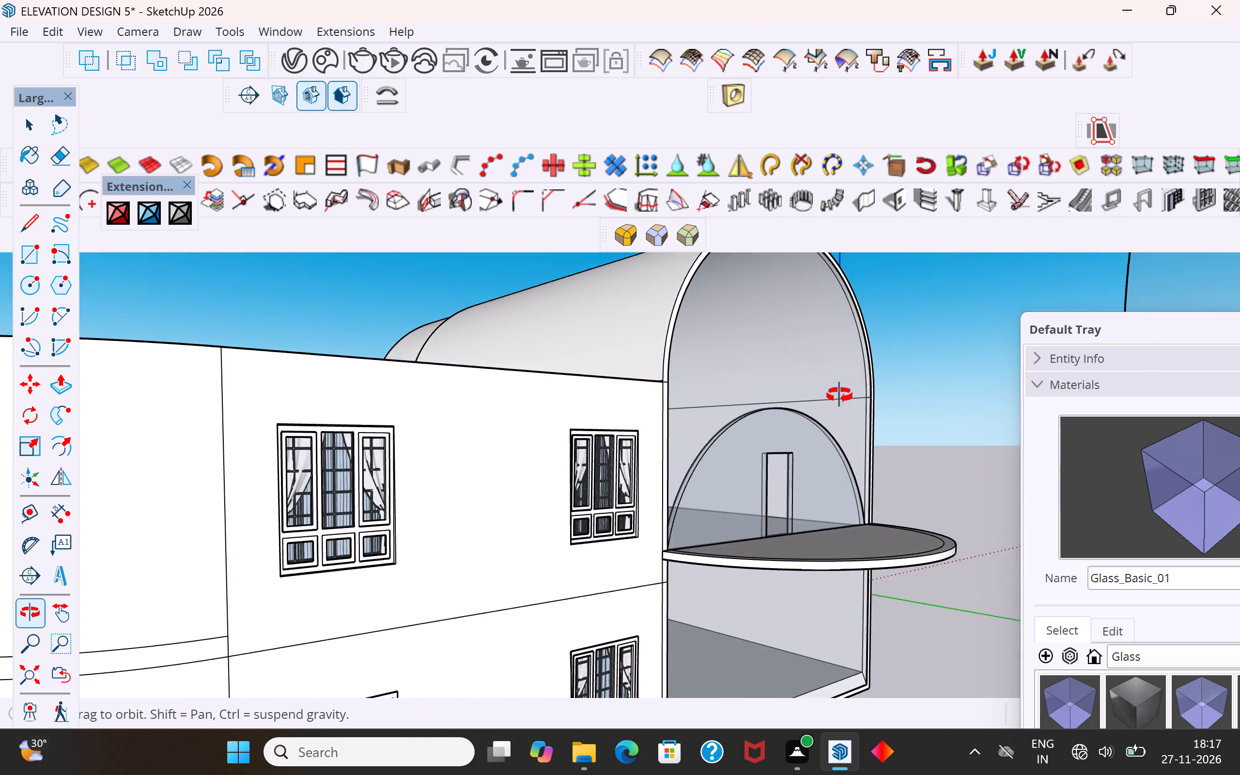
middle_drag(839, 395, 852, 433)
click(942, 419)
scroll(525, 528, down, 10)
middle_drag(543, 558, 594, 570)
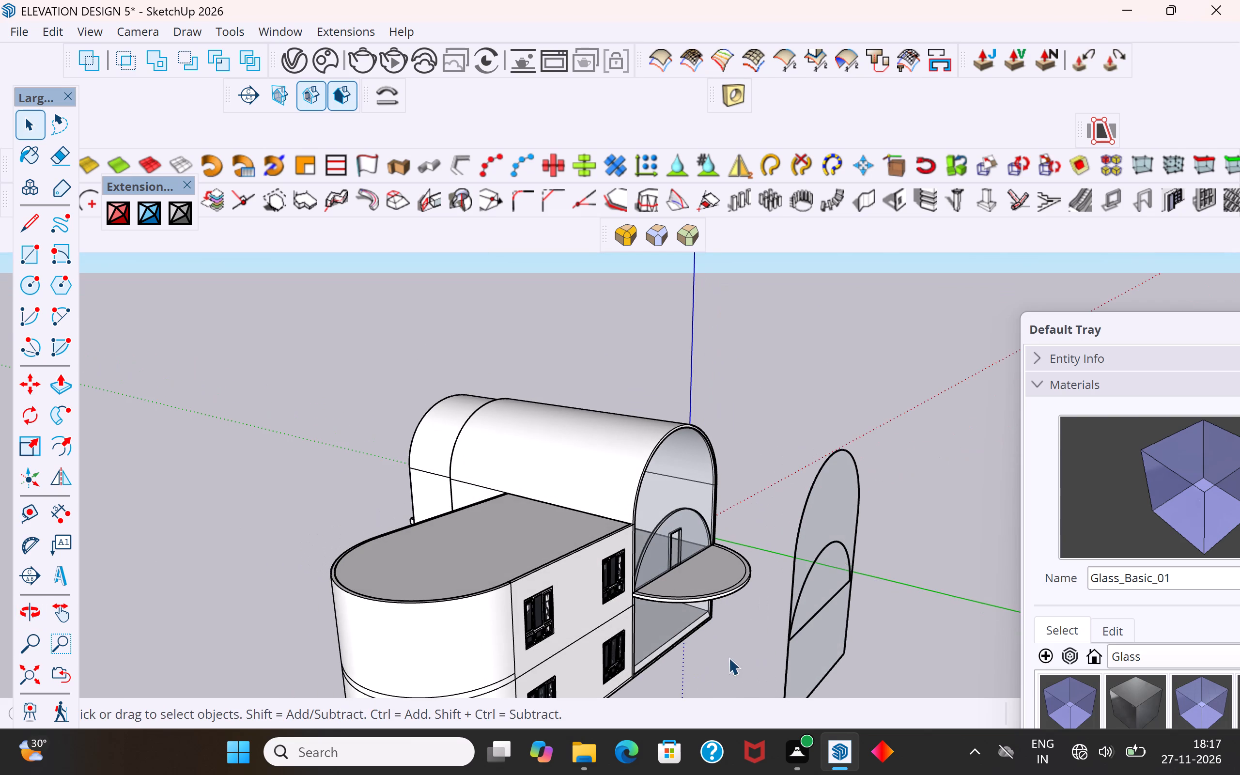
click(730, 658)
middle_drag(722, 638, 730, 660)
scroll(693, 570, up, 4)
middle_drag(723, 601, 721, 654)
scroll(559, 570, down, 4)
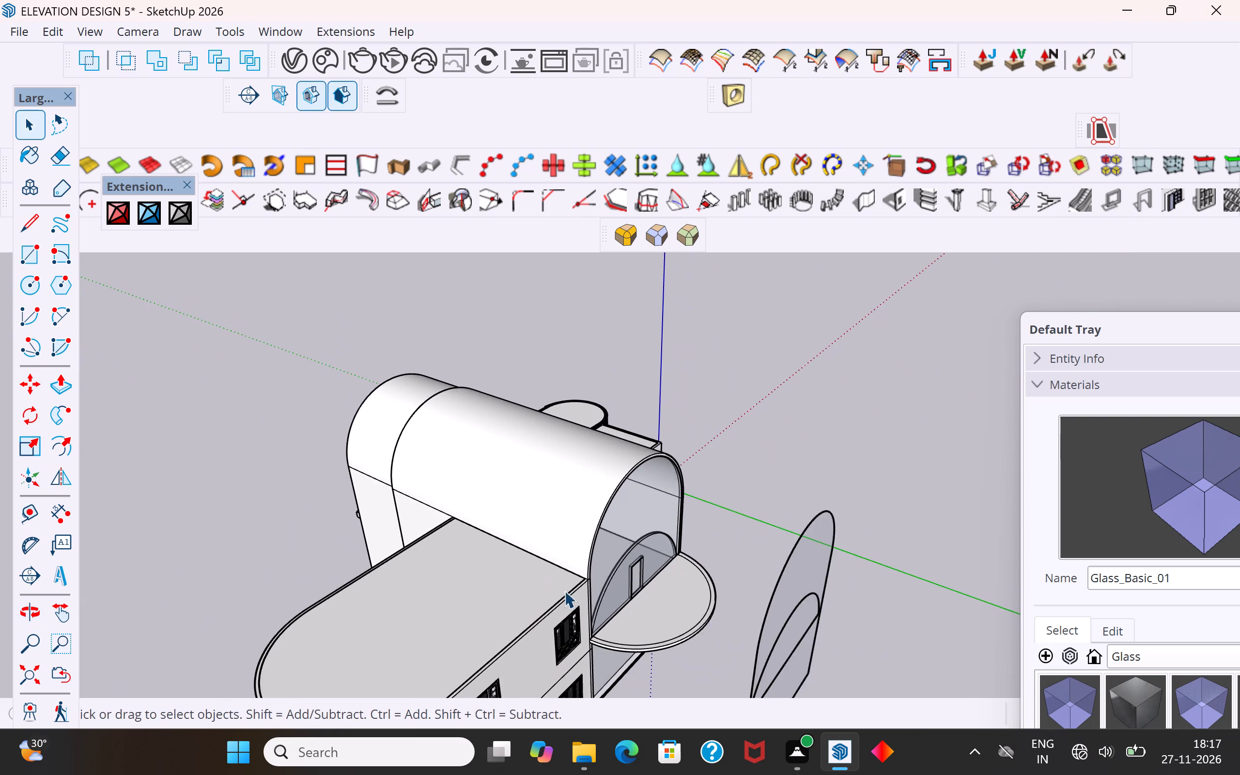
middle_drag(648, 657, 640, 672)
click(668, 670)
scroll(636, 563, down, 3)
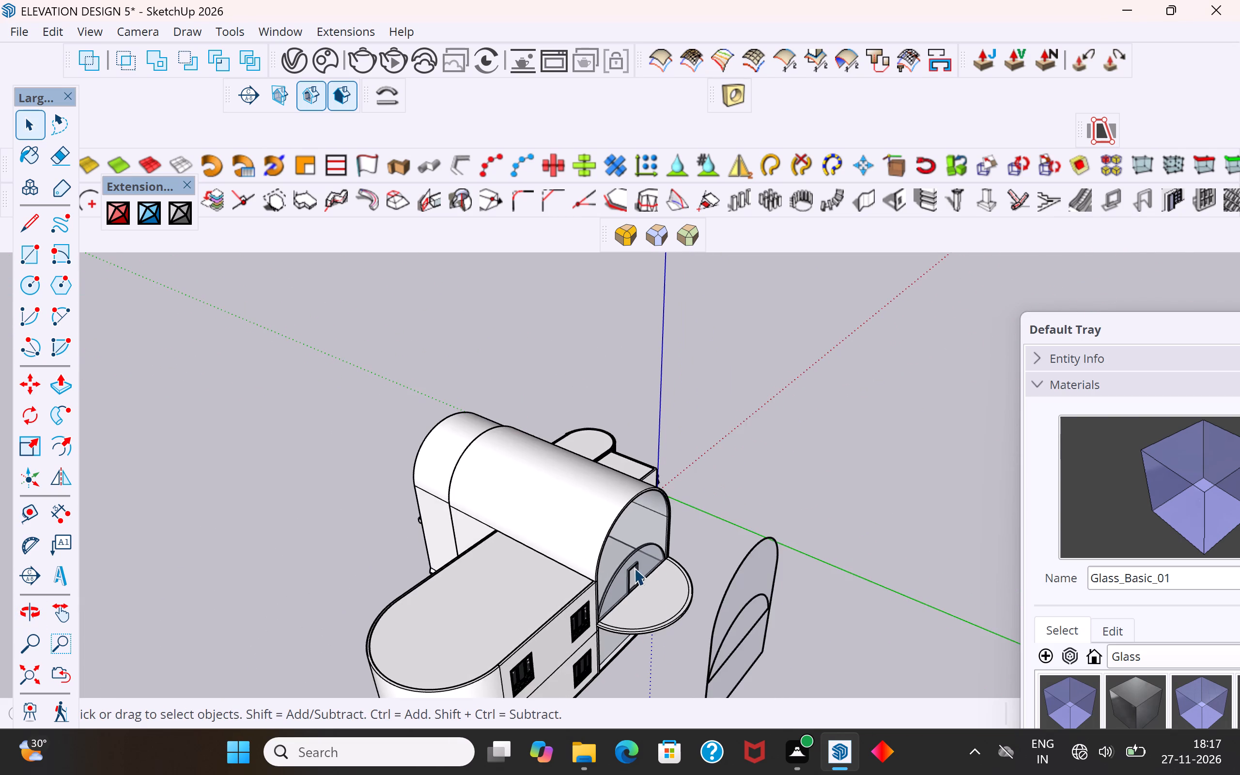
middle_drag(634, 640, 634, 679)
scroll(648, 668, up, 2)
scroll(658, 395, down, 4)
middle_drag(657, 626, 655, 626)
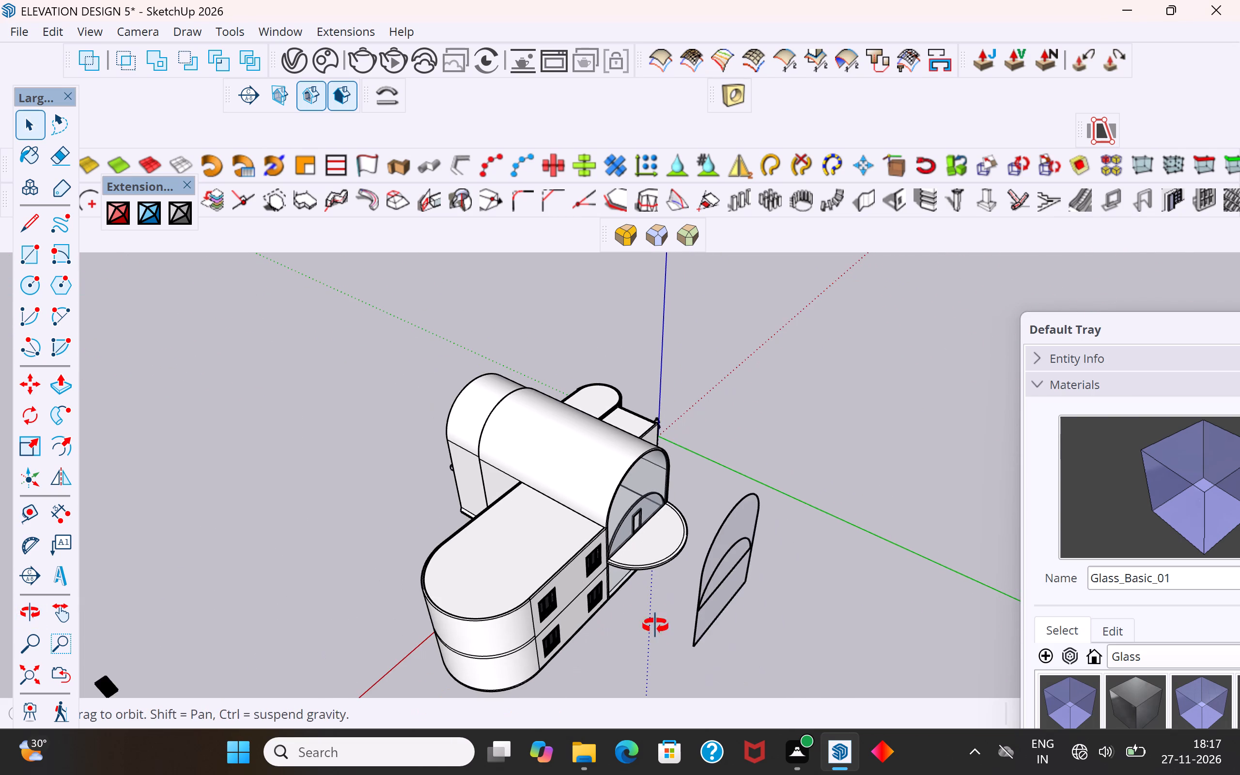
middle_drag(655, 626, 638, 524)
scroll(640, 542, up, 5)
middle_drag(651, 575, 624, 610)
scroll(624, 610, up, 1)
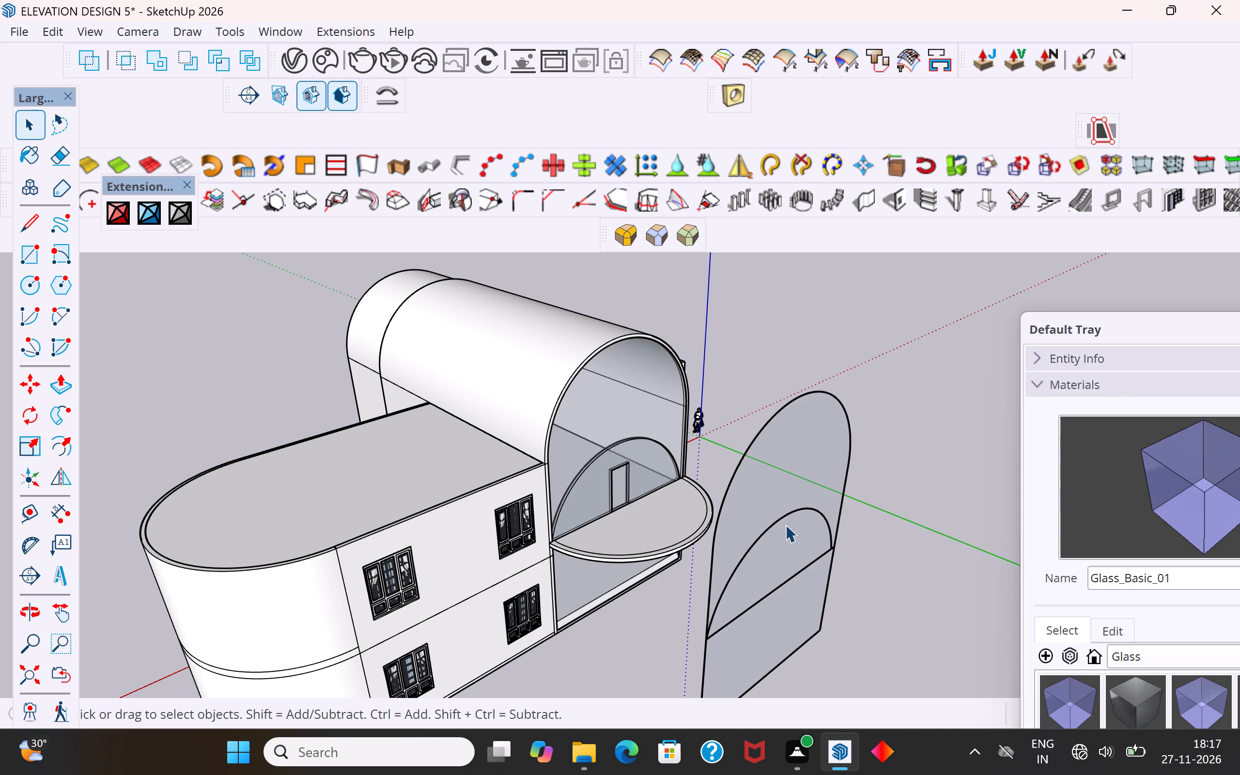
Inspect the arc inside the arched glass group by selecting it, and view the pane edge-on beside the balcony.
click(784, 523)
click(792, 498)
double_click(795, 511)
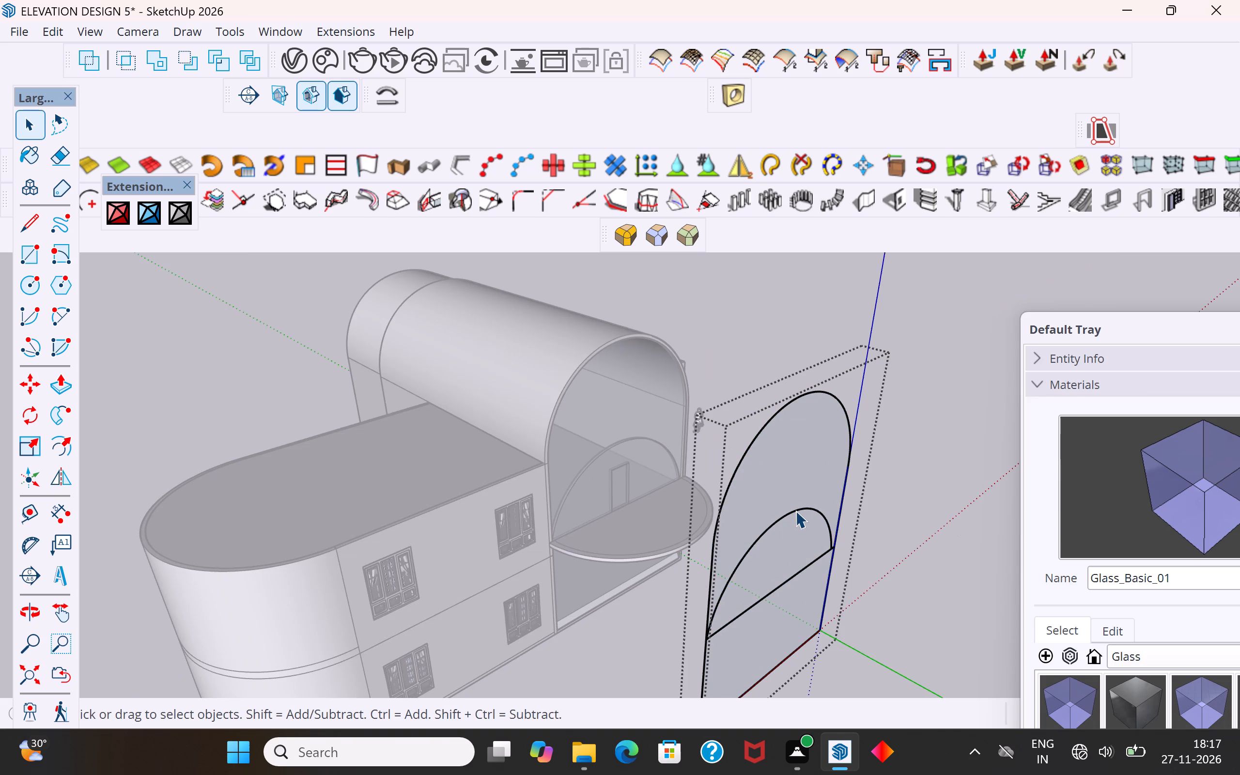
click(795, 511)
click(802, 509)
click(918, 511)
middle_drag(807, 537, 359, 646)
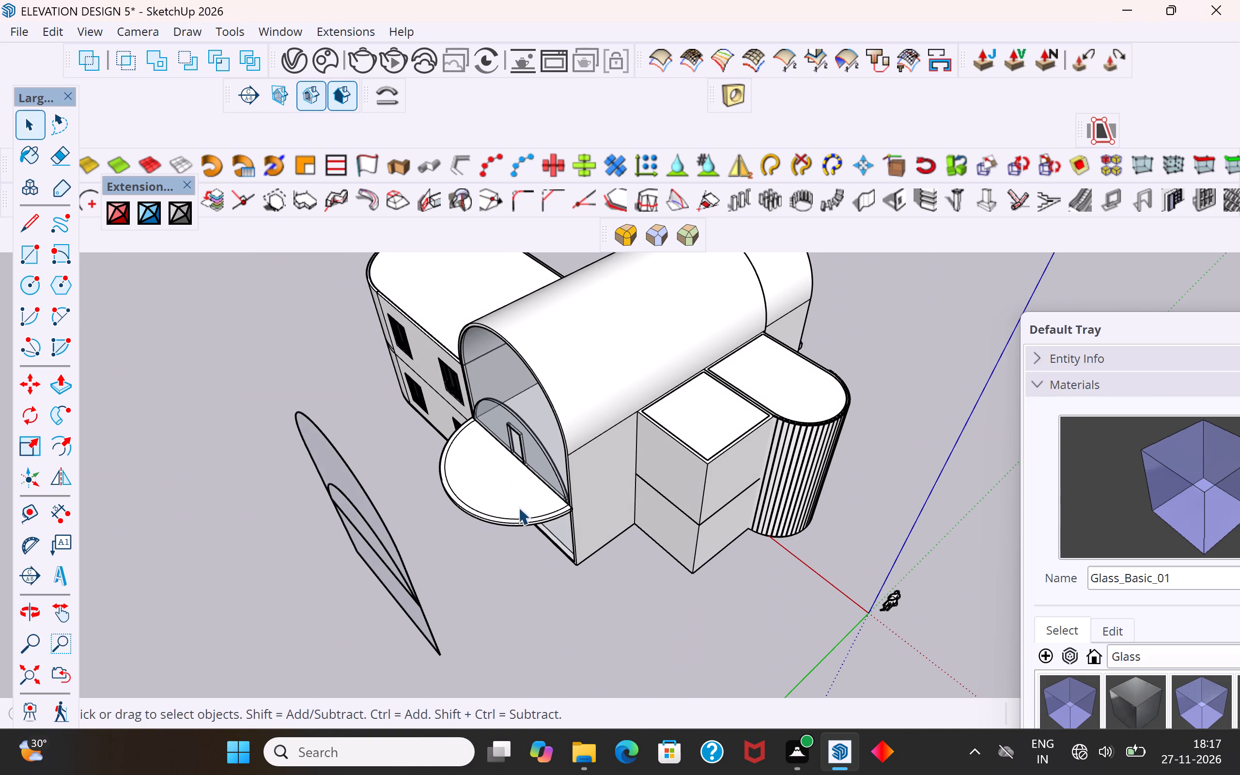
scroll(492, 511, down, 5)
scroll(469, 594, up, 3)
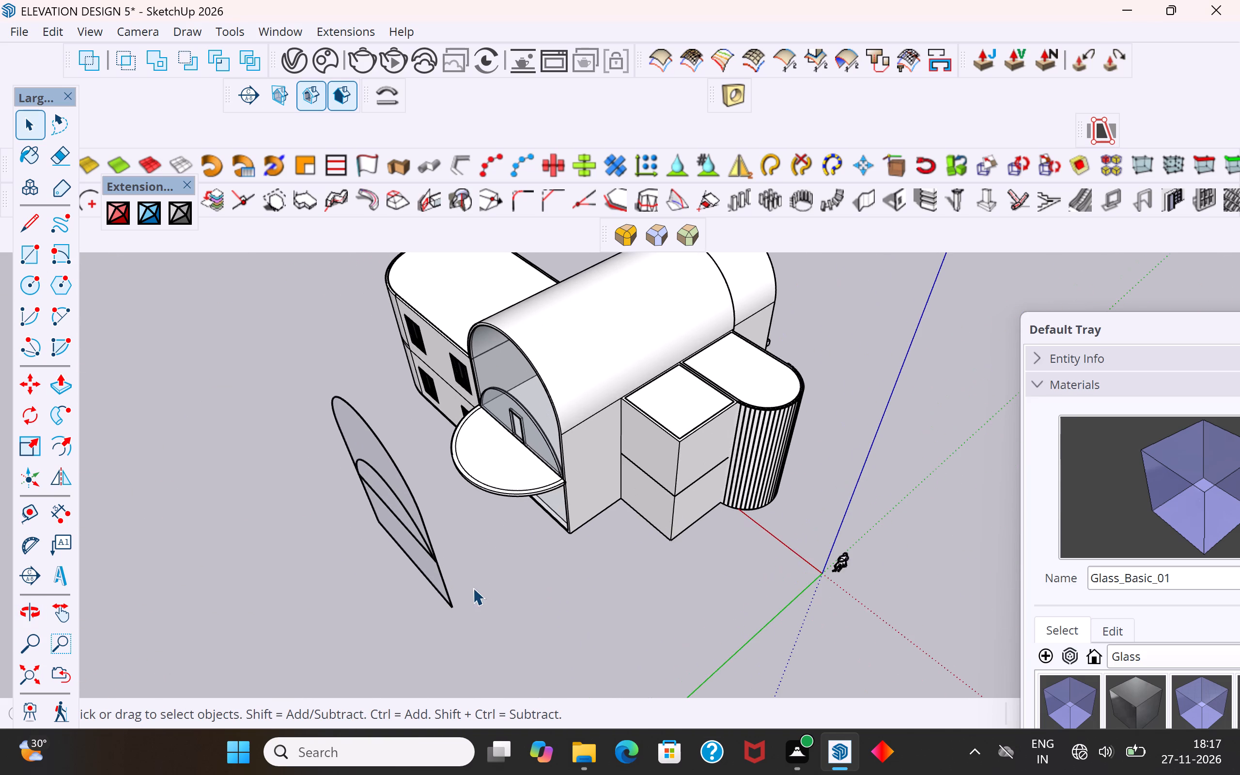
Examine the arched front opening, its semicircular door panel and the half-round balcony from both sides and from above.
middle_drag(538, 551, 580, 421)
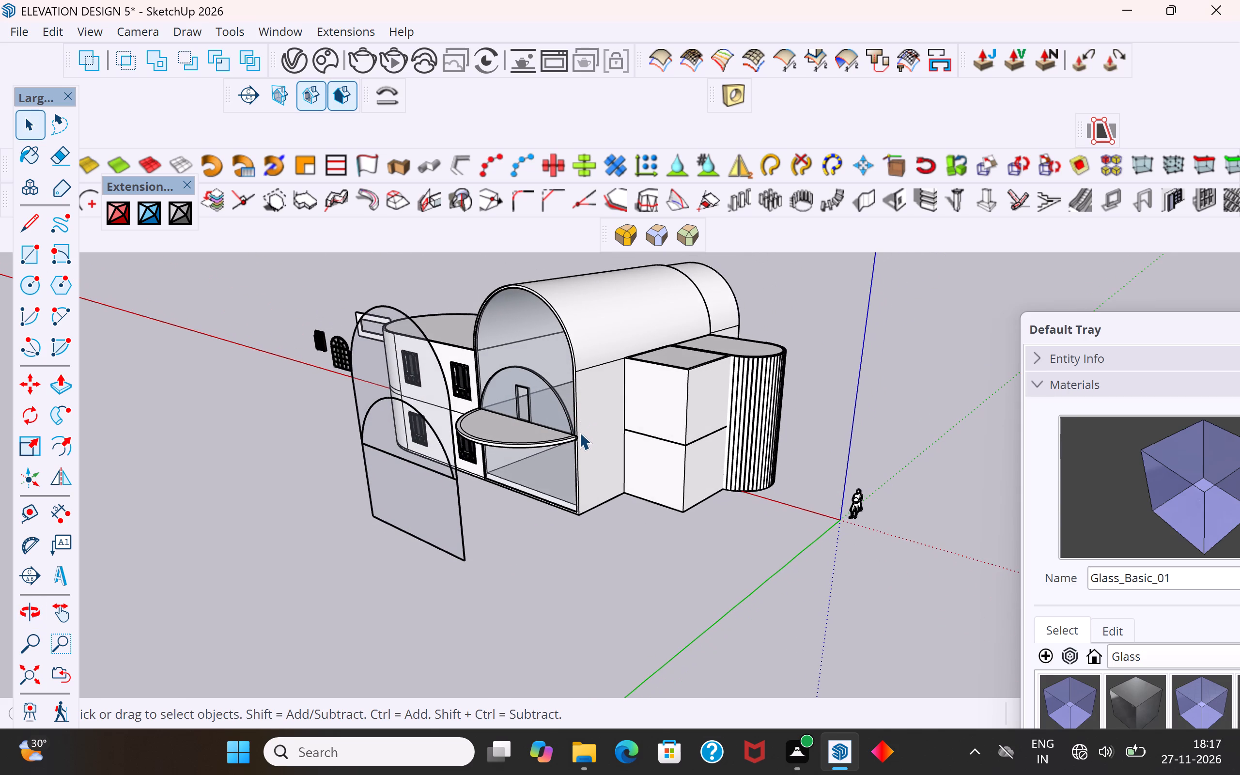
middle_drag(564, 475, 644, 511)
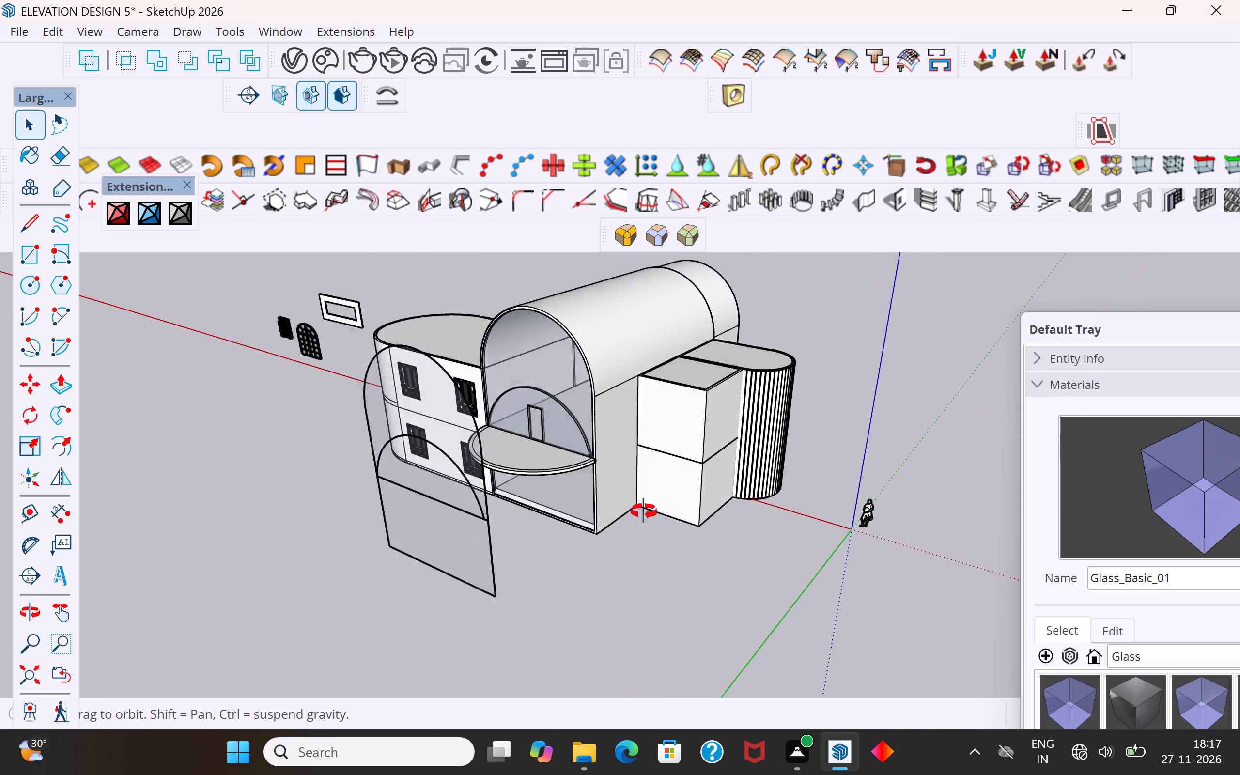
middle_drag(644, 511, 1079, 552)
scroll(774, 407, up, 5)
middle_drag(852, 390, 699, 364)
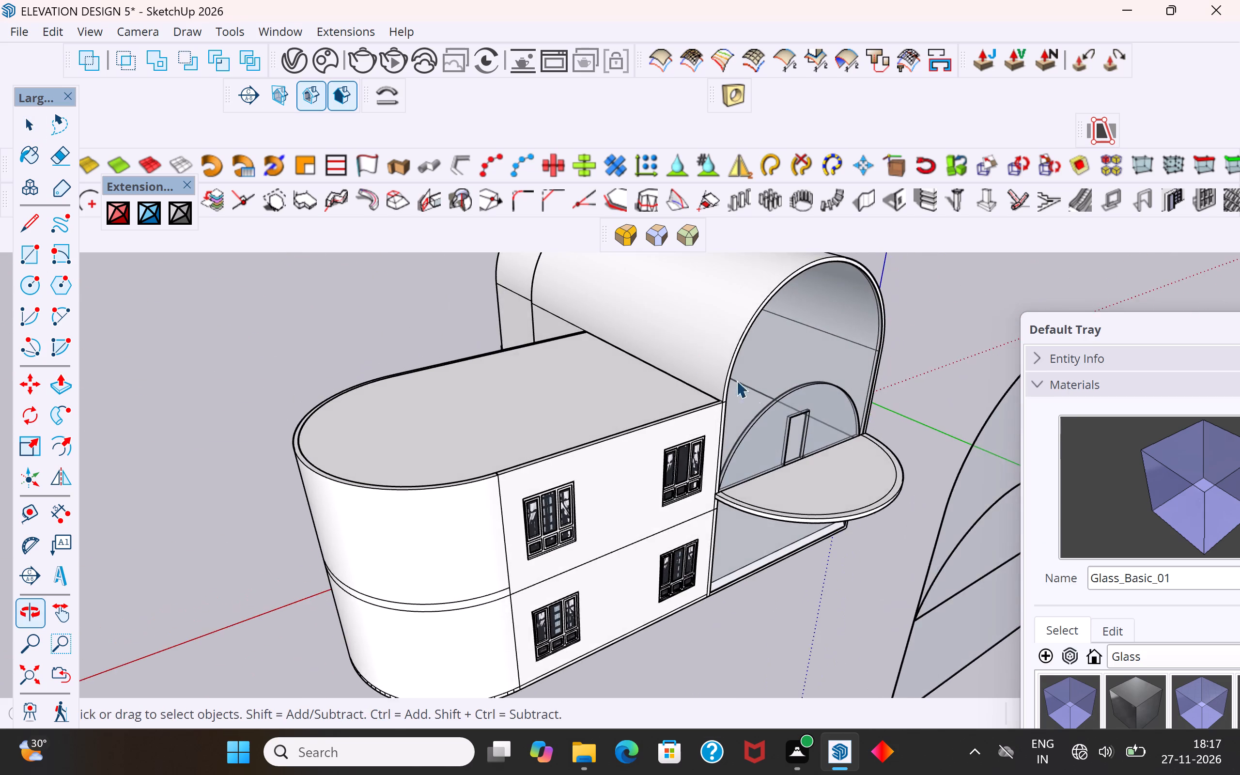
scroll(748, 392, up, 3)
middle_drag(794, 418, 527, 408)
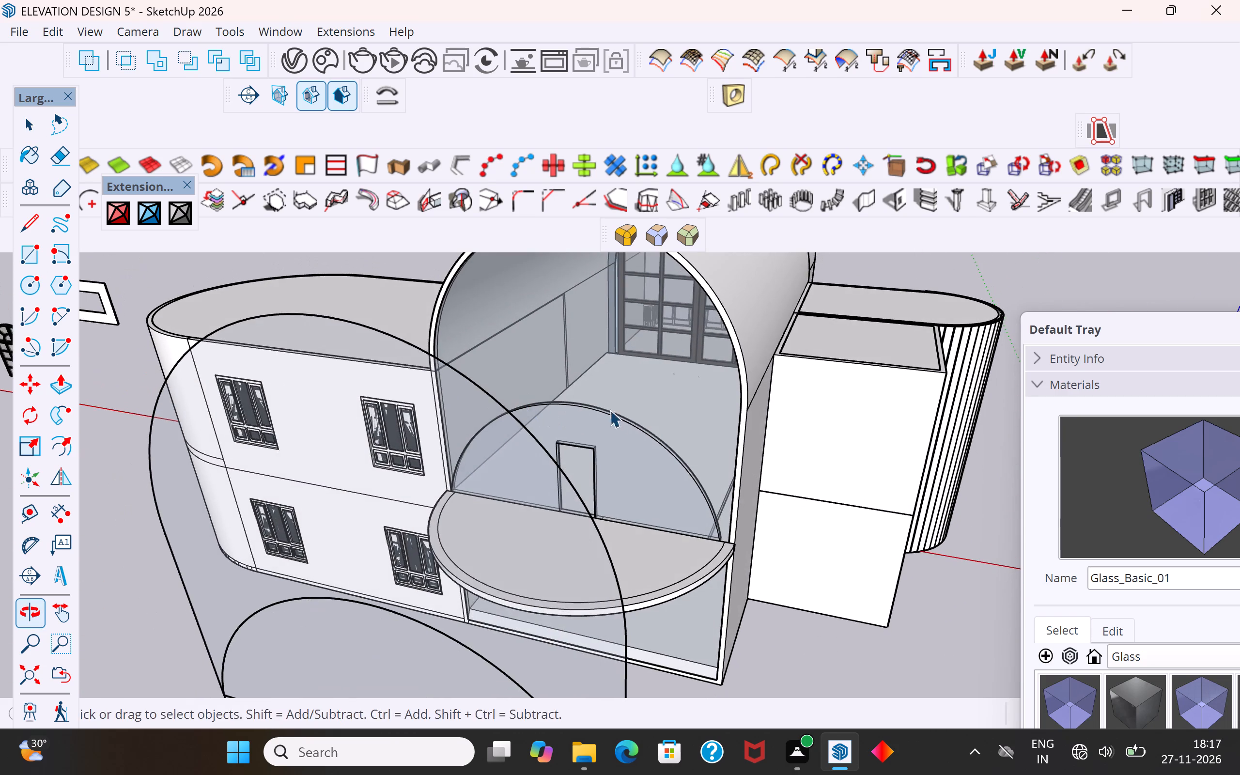
middle_drag(614, 439, 625, 473)
scroll(528, 517, up, 1)
scroll(610, 532, down, 1)
middle_drag(638, 540, 769, 541)
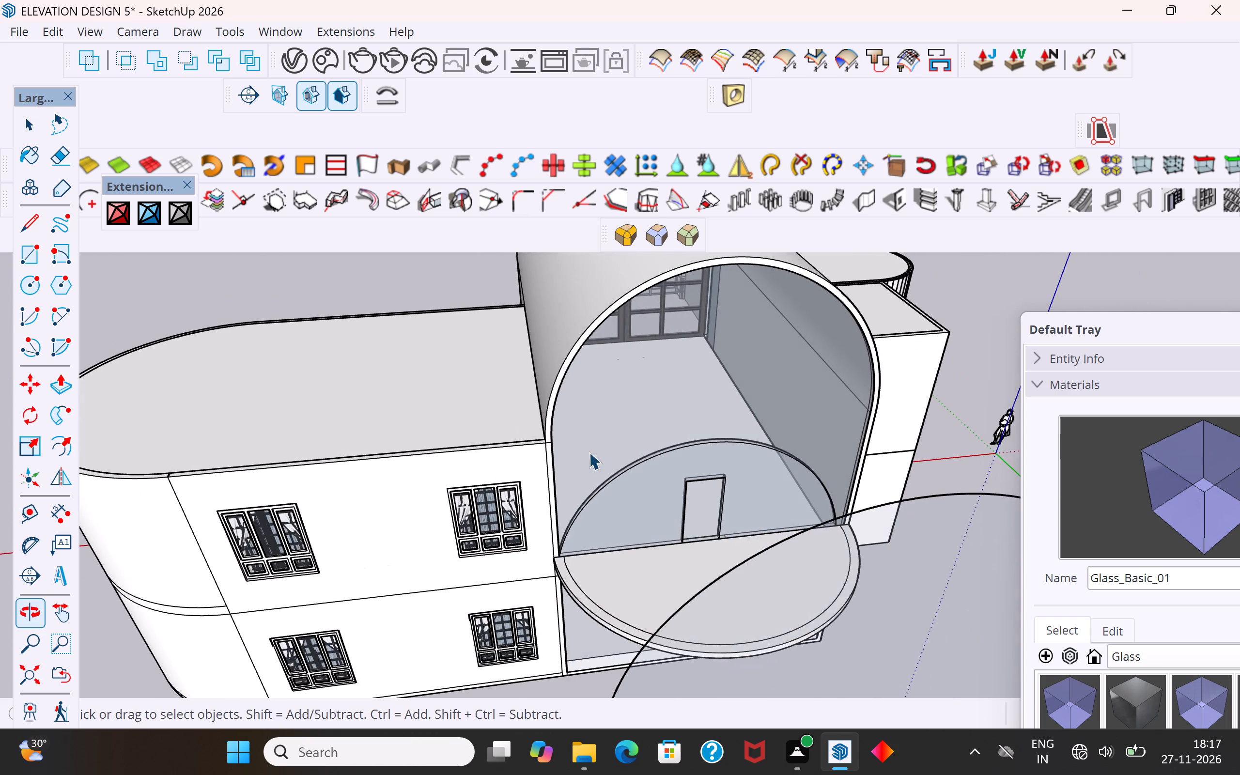
scroll(587, 437, up, 3)
scroll(363, 536, down, 2)
middle_drag(603, 481, 633, 450)
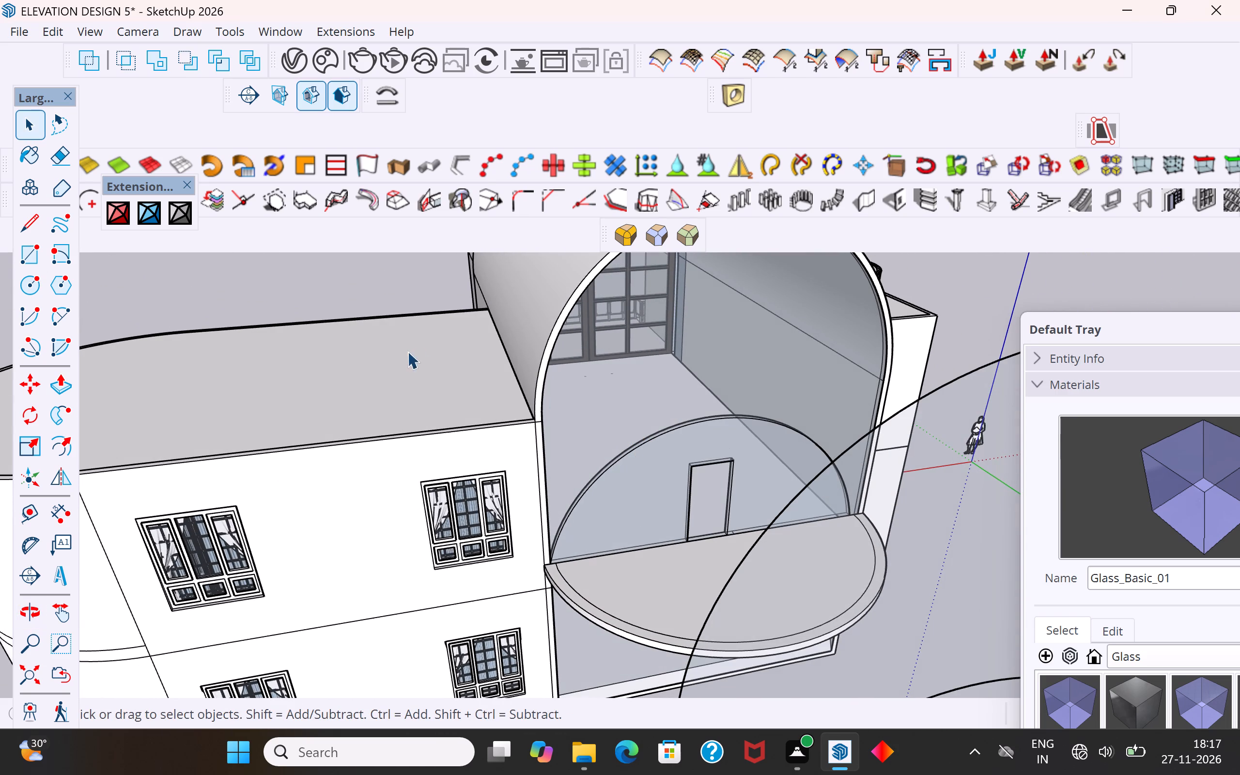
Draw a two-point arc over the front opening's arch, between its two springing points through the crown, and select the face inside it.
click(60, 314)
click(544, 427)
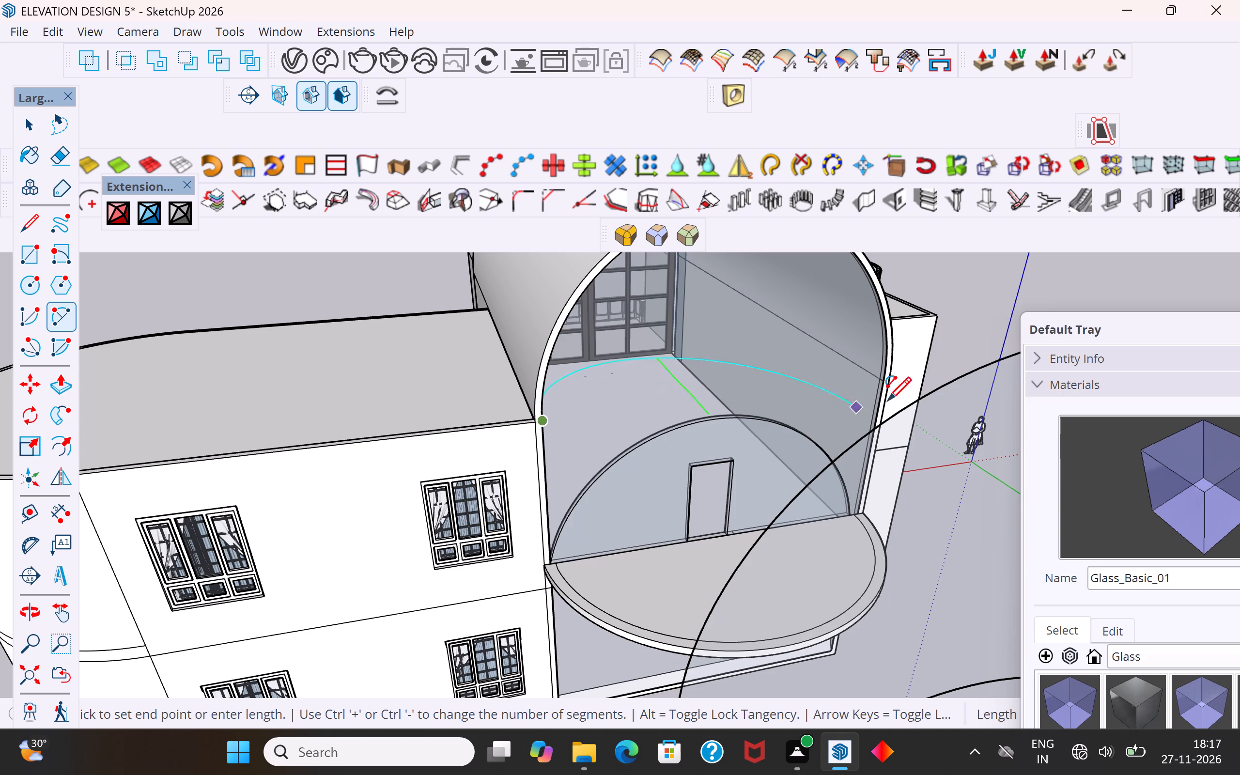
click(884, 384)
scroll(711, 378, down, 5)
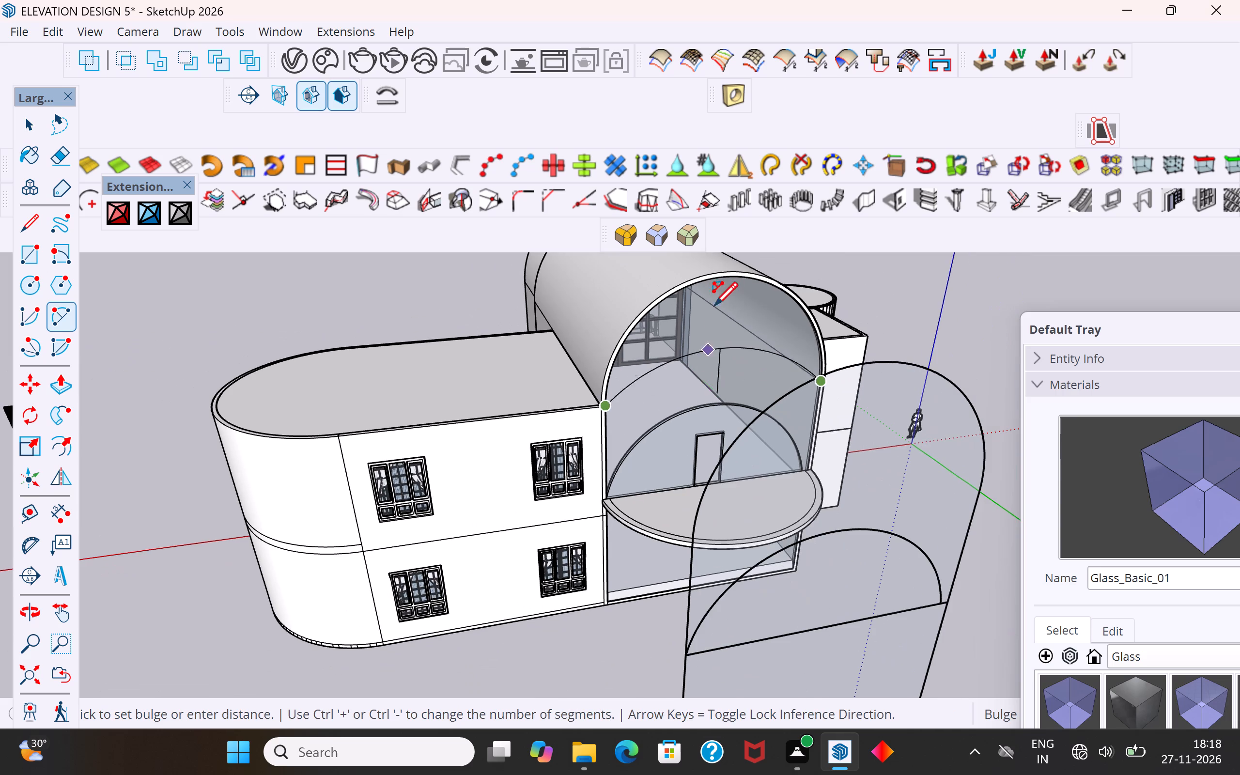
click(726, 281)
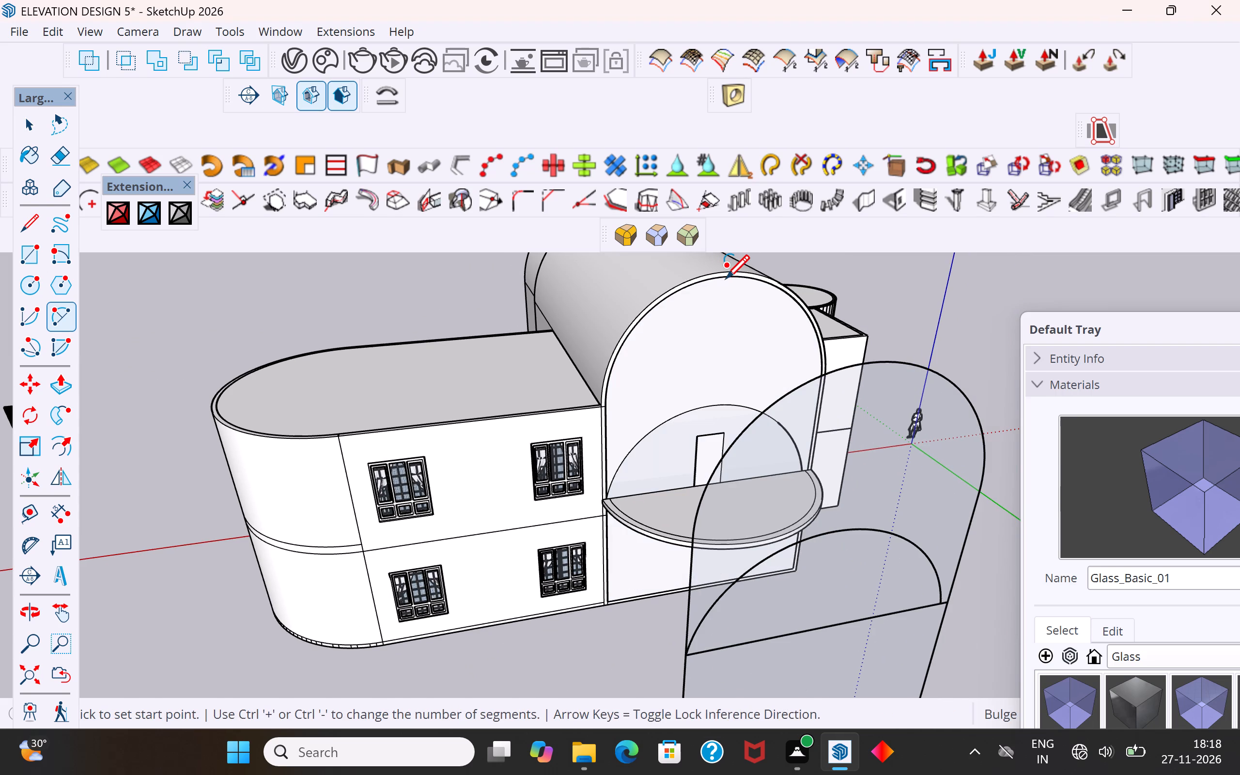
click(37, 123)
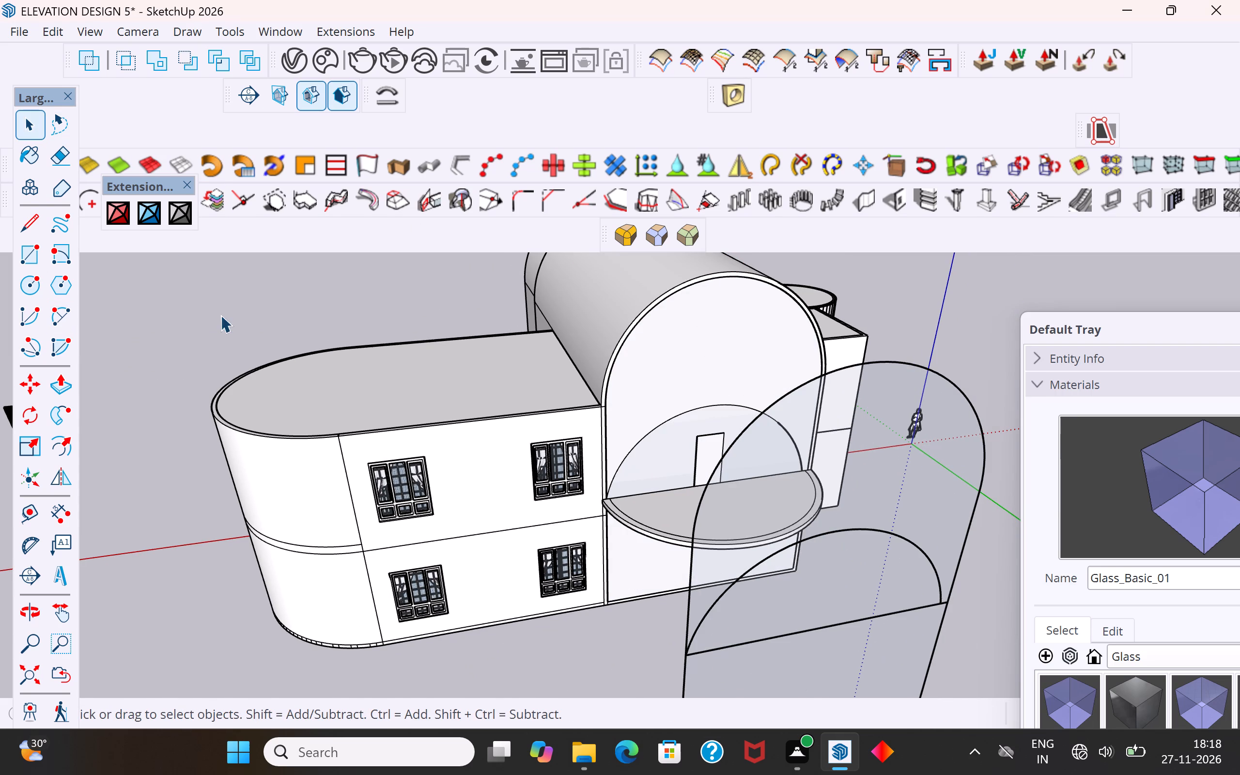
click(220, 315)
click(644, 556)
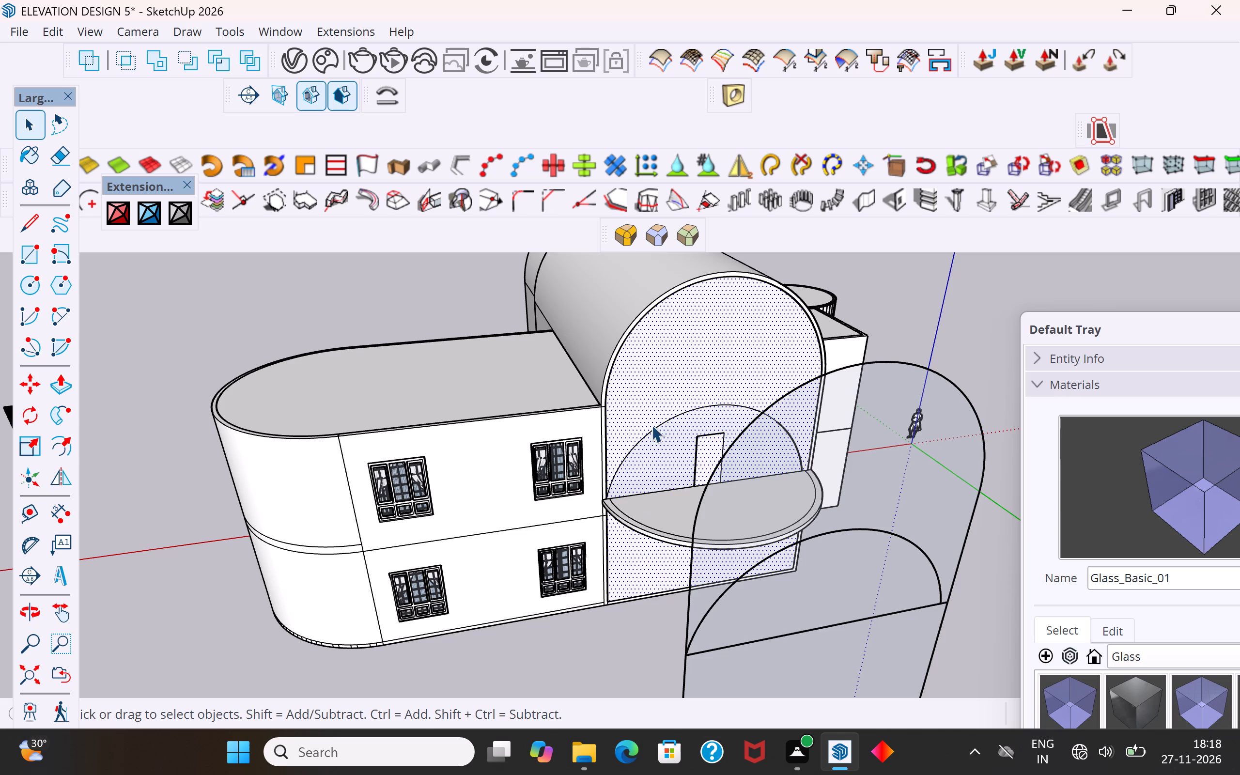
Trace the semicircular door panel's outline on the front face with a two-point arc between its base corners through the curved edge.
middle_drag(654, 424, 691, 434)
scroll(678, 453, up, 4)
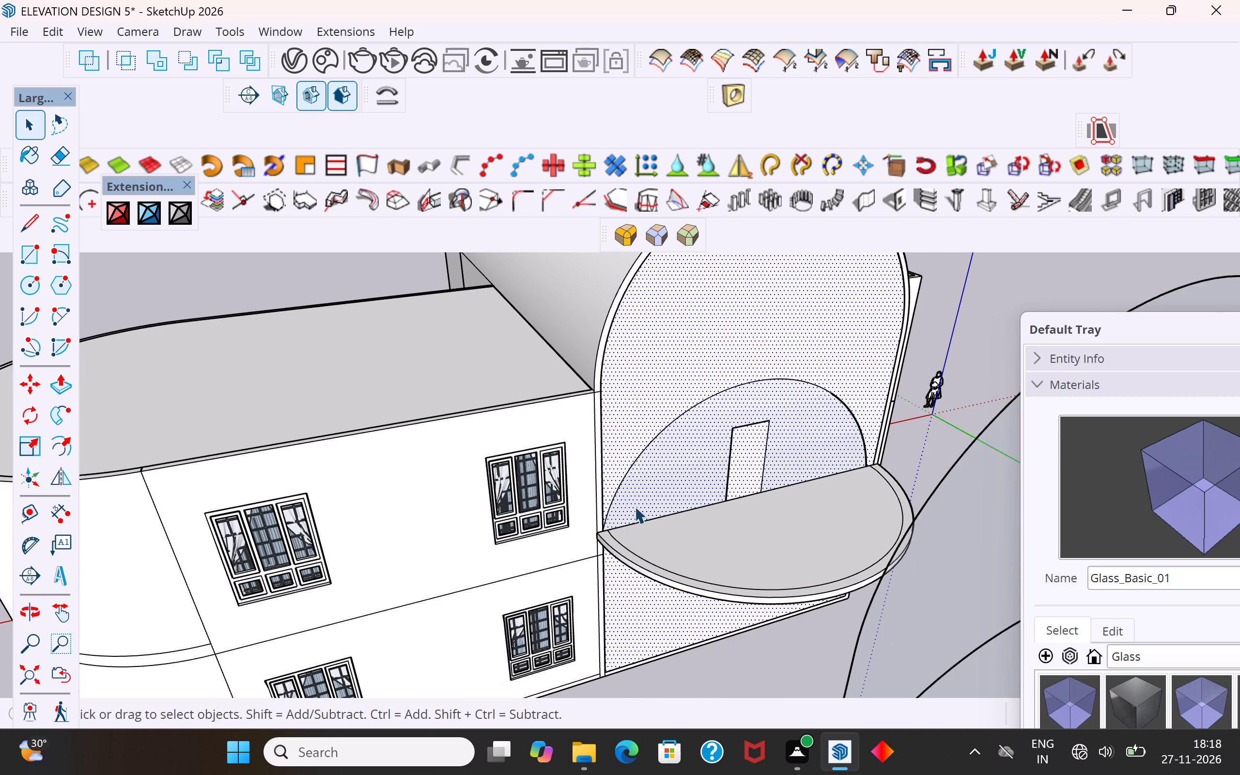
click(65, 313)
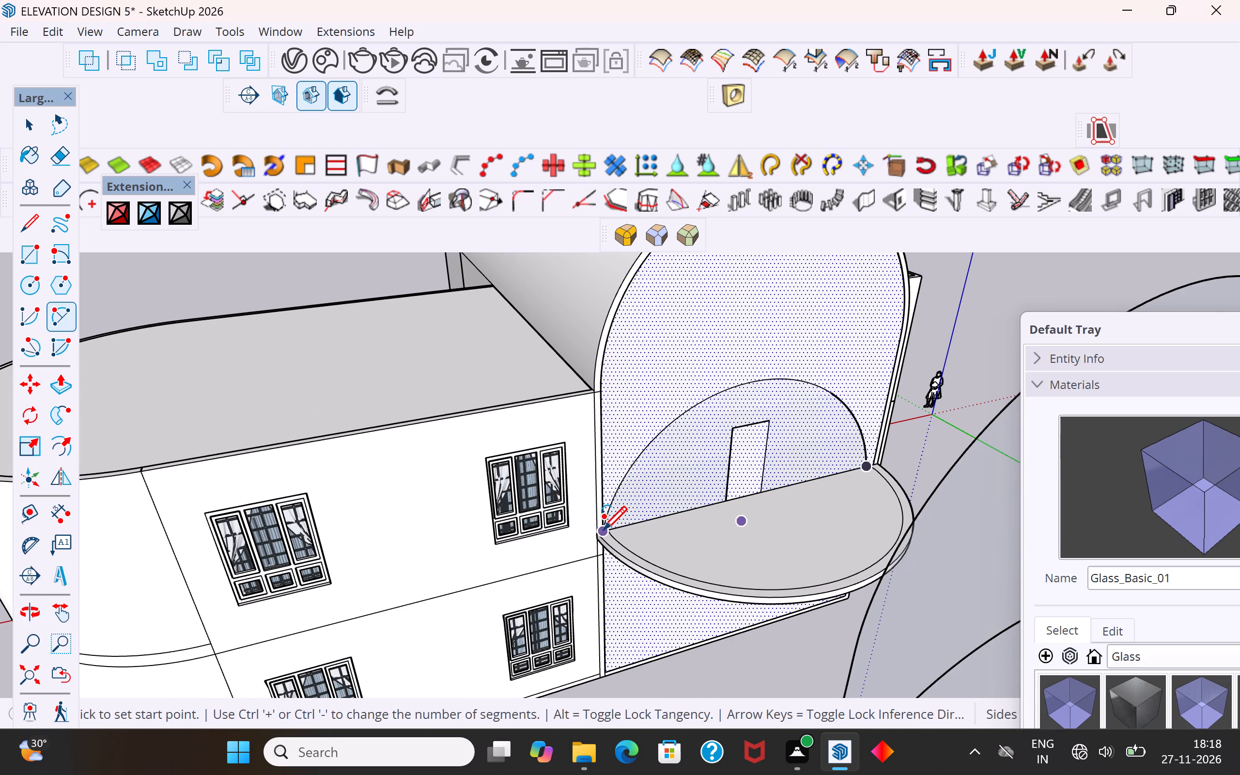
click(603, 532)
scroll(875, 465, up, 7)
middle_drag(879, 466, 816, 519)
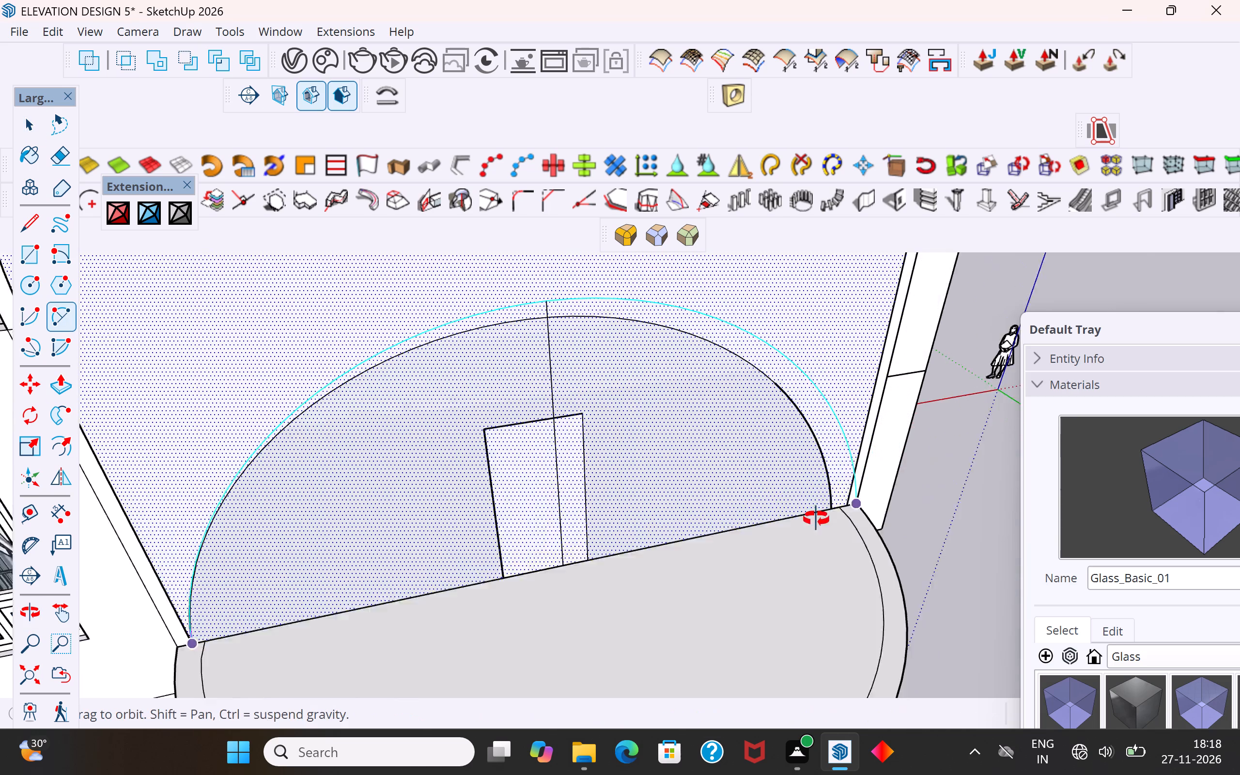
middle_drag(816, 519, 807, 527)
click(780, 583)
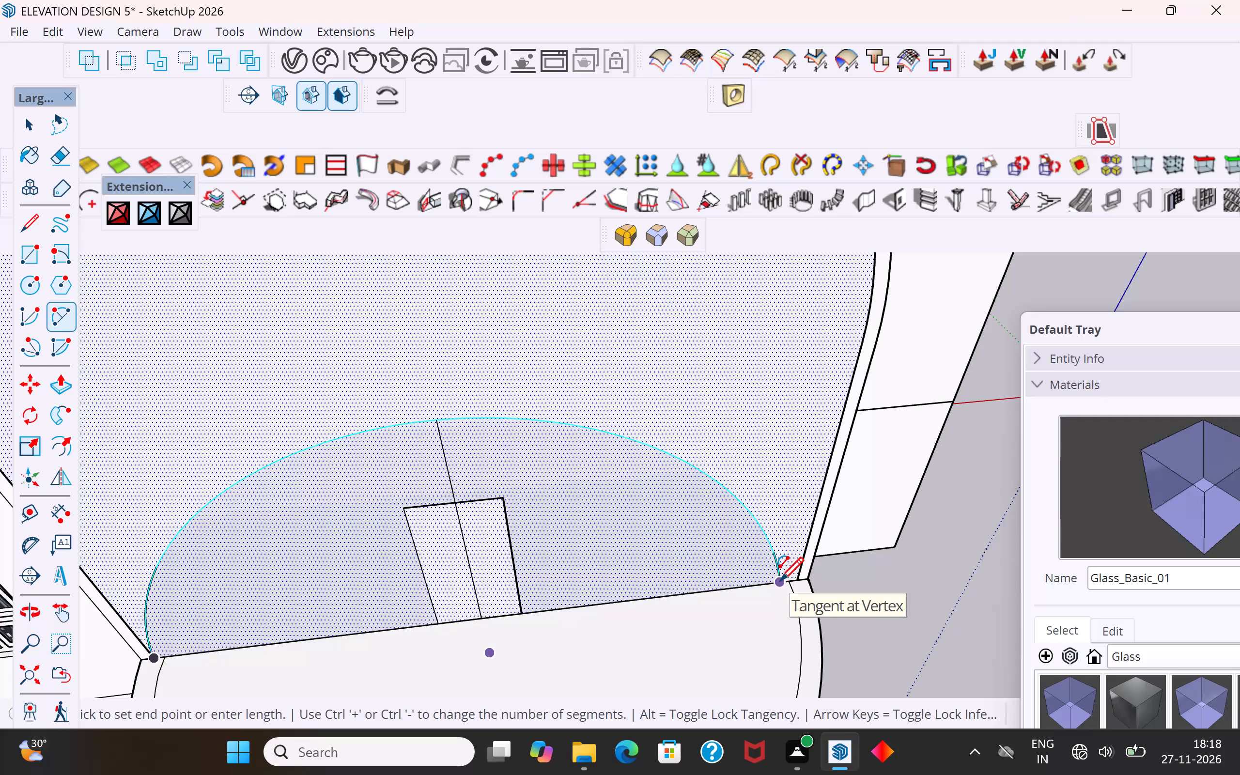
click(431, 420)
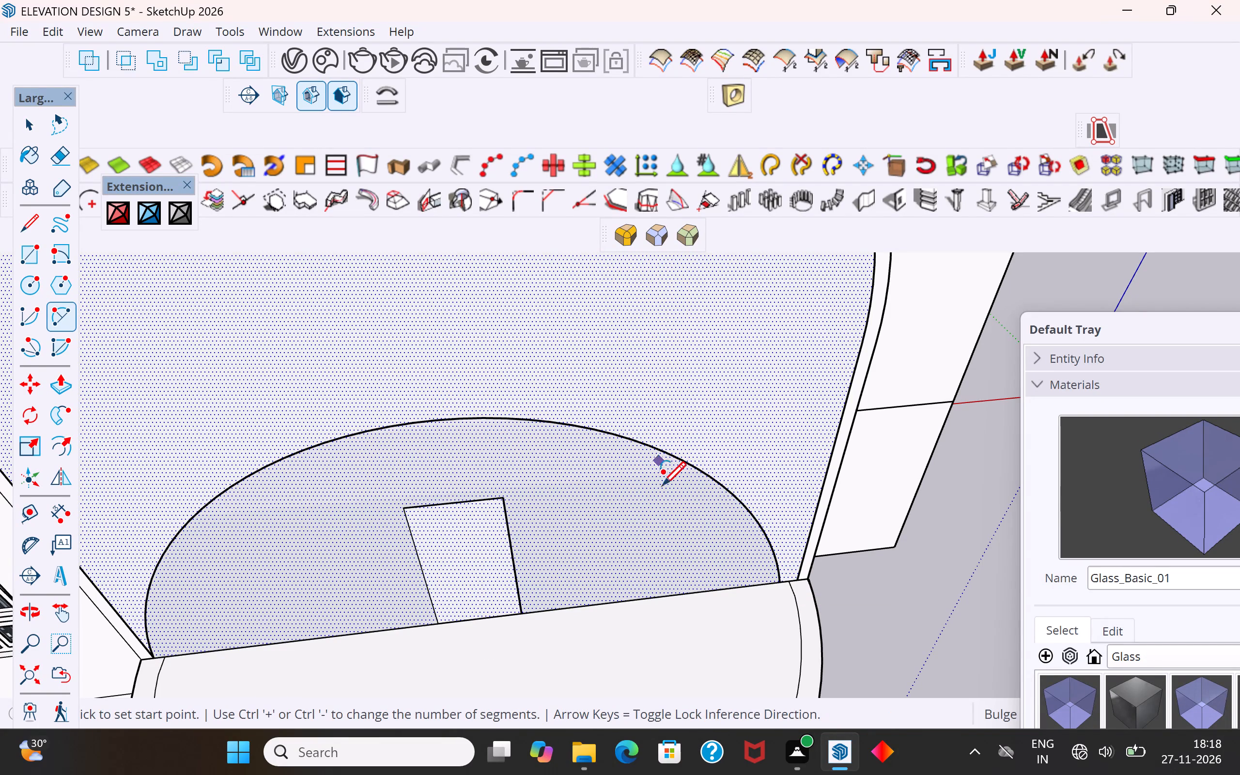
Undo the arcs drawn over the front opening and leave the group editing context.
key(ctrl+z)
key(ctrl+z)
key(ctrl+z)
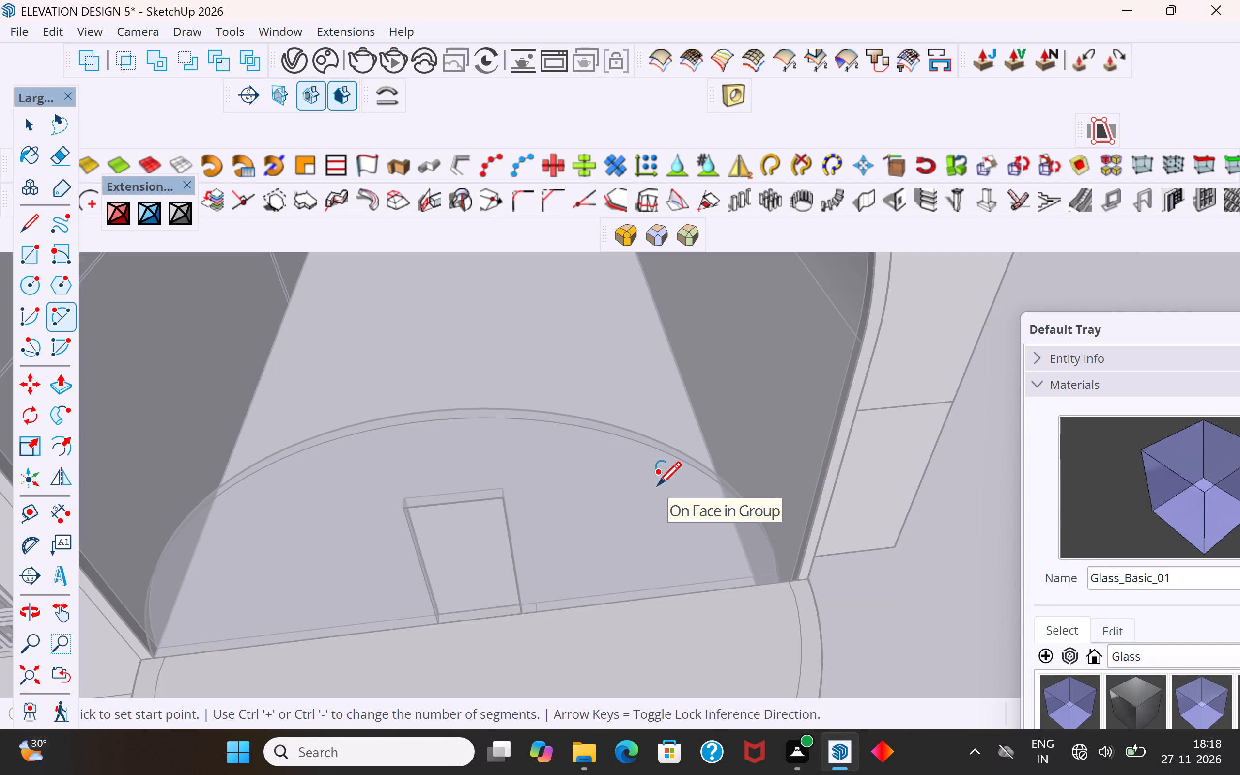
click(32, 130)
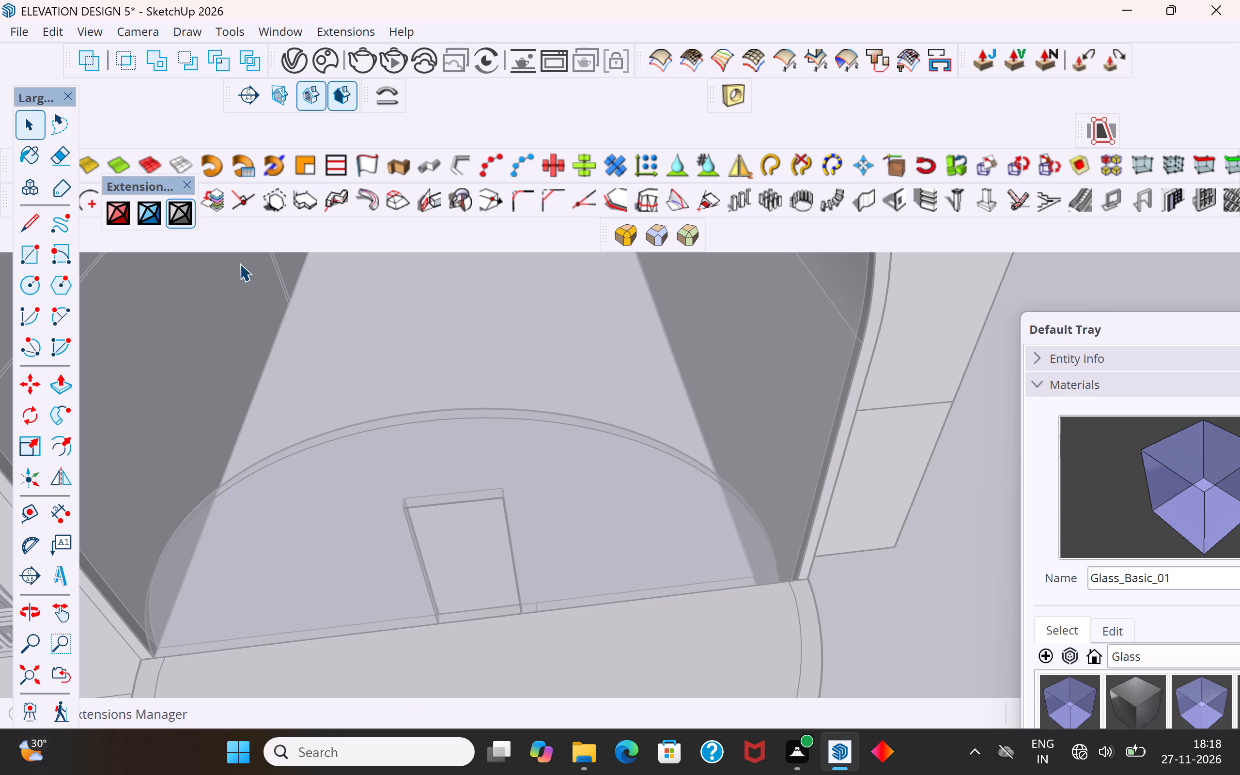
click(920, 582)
Move the semicircular door panel group out of the front opening along the green axis, beyond the freestanding arched glass pane.
scroll(602, 450, down, 11)
middle_drag(608, 513, 851, 478)
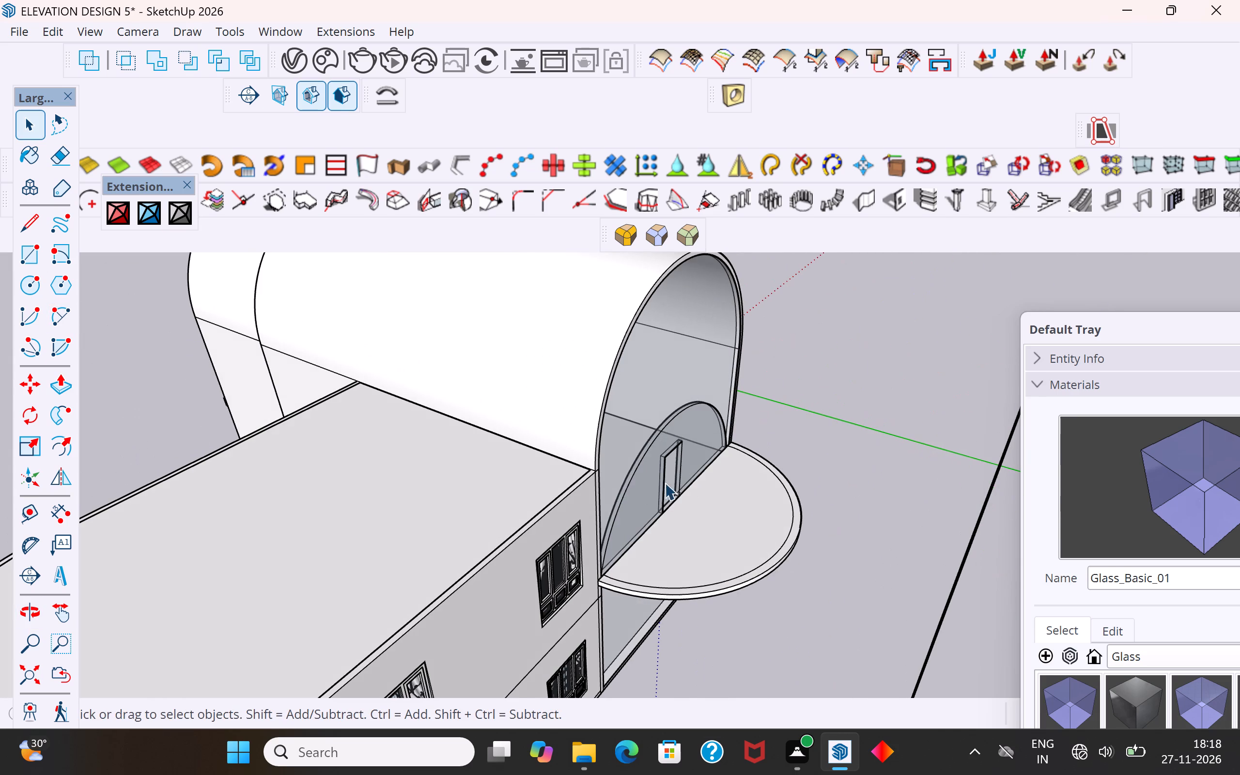
click(661, 483)
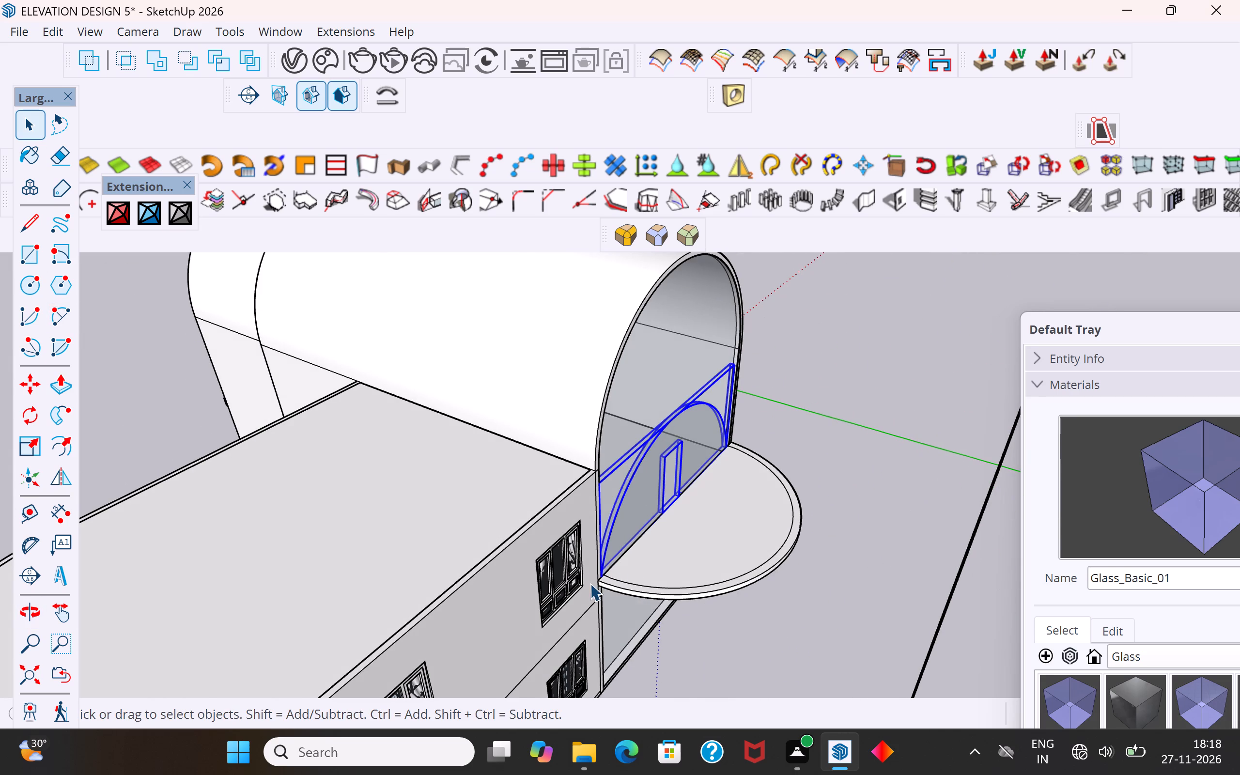
key(m)
click(602, 578)
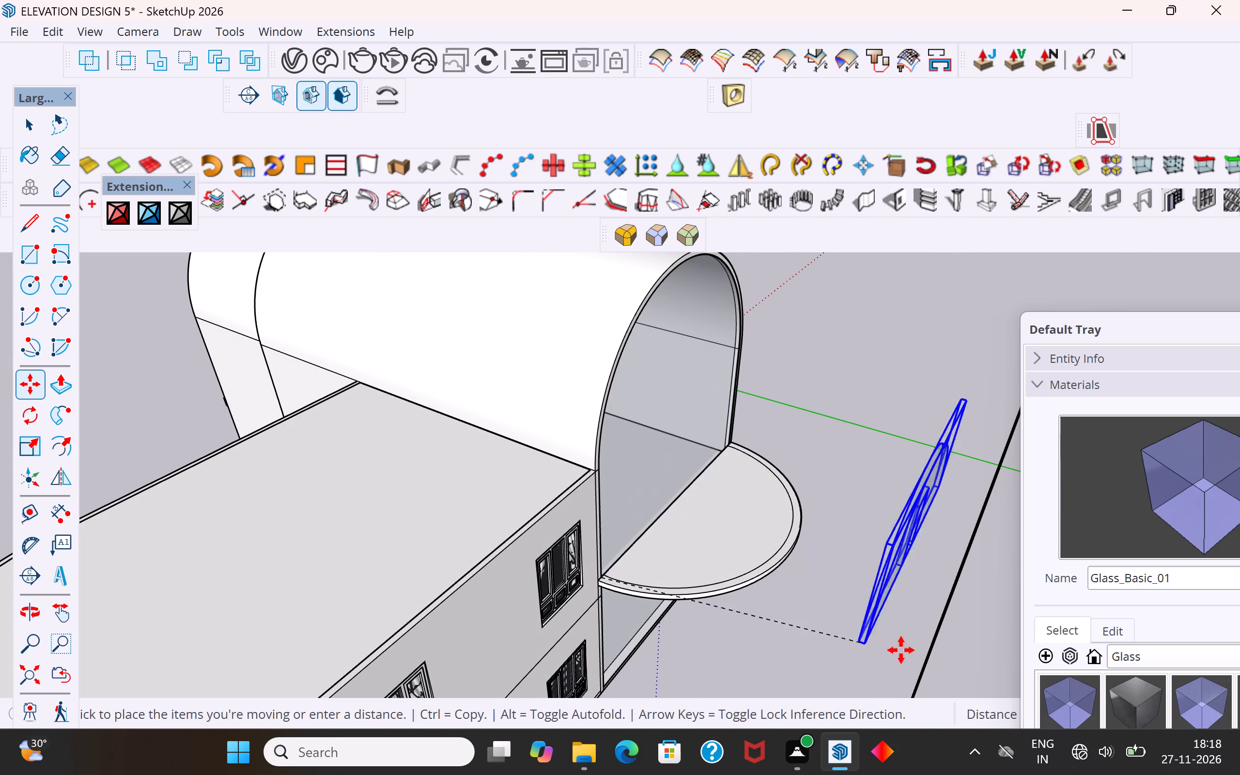
scroll(719, 478, down, 10)
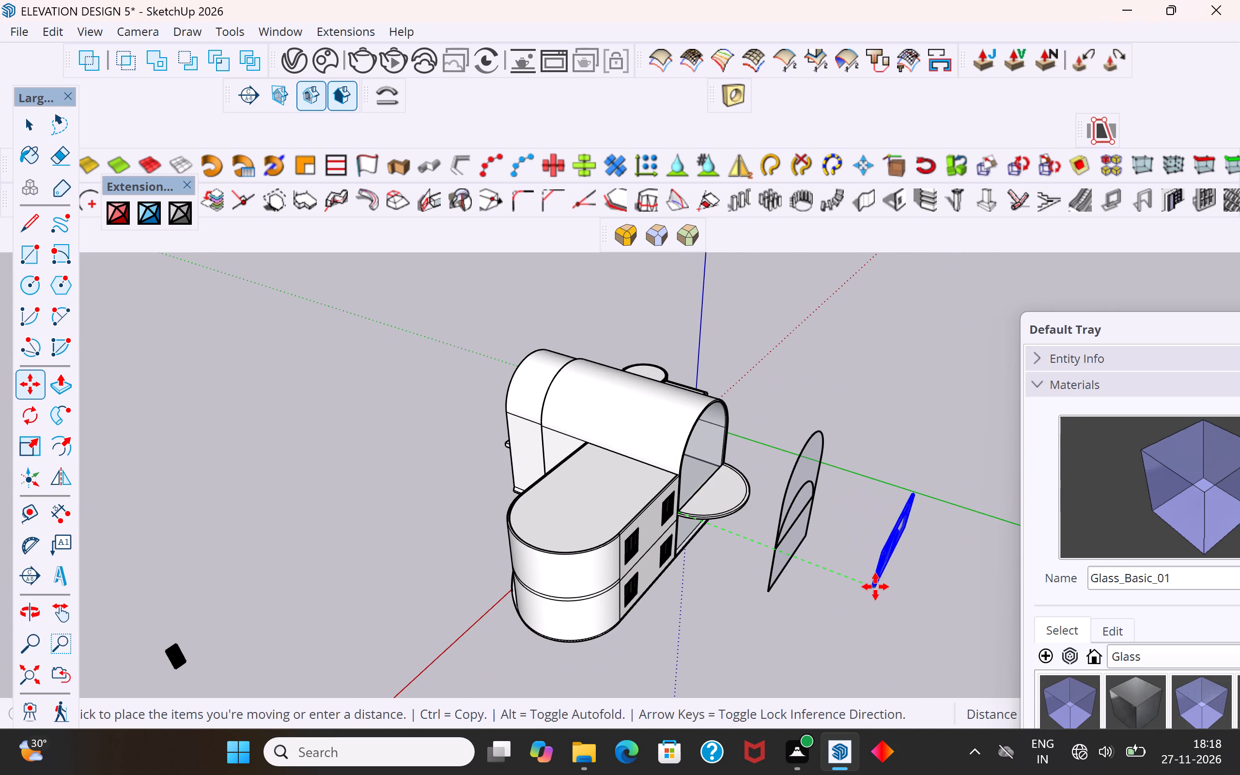
click(875, 587)
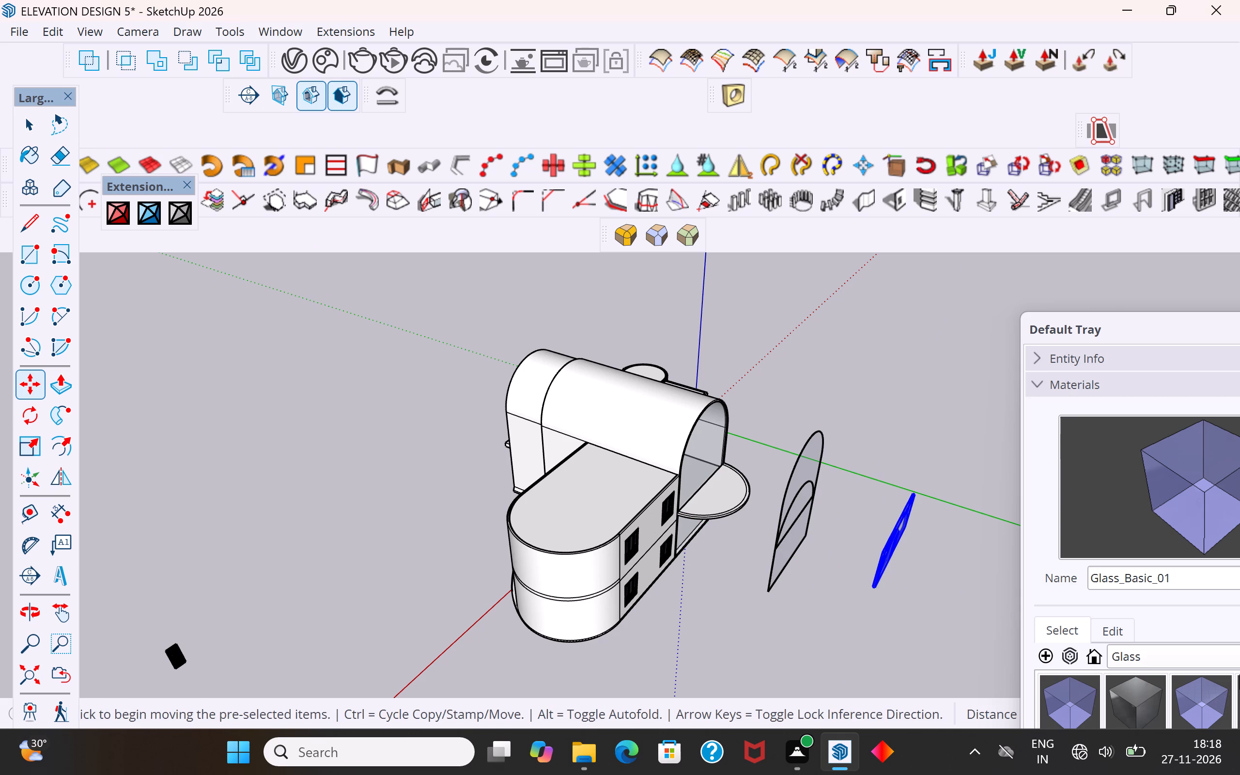
click(31, 133)
click(265, 478)
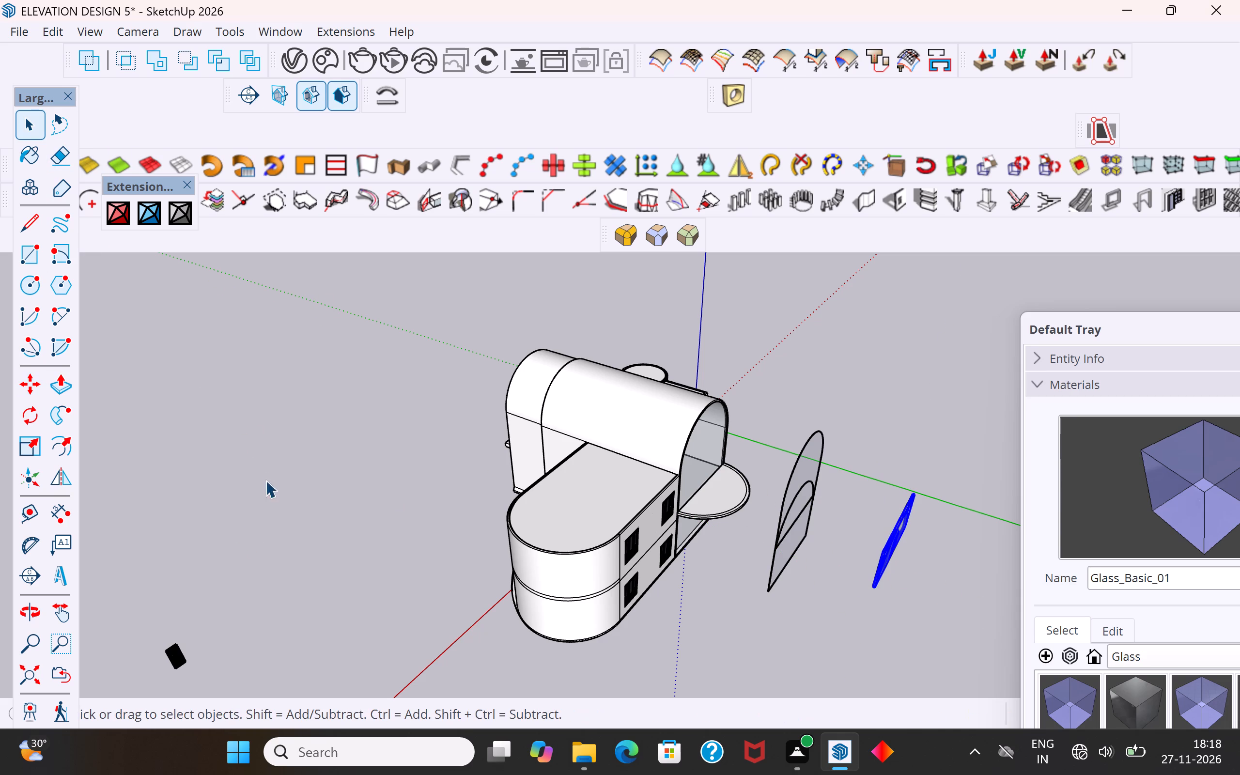
Open the freestanding arched glass group and delete the horizontal line and the inner arc that divide the pane.
middle_drag(750, 604, 812, 557)
middle_drag(802, 513, 672, 540)
scroll(771, 552, up, 5)
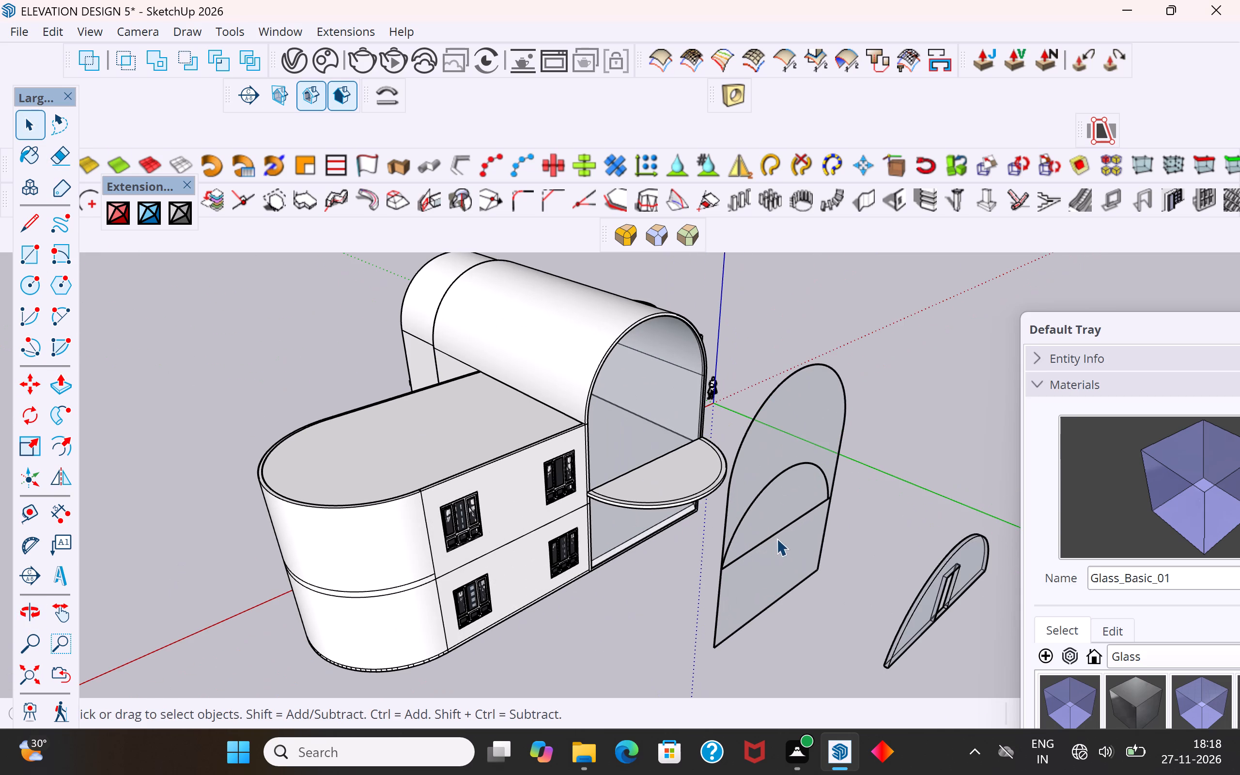
click(777, 539)
double_click(780, 535)
click(785, 528)
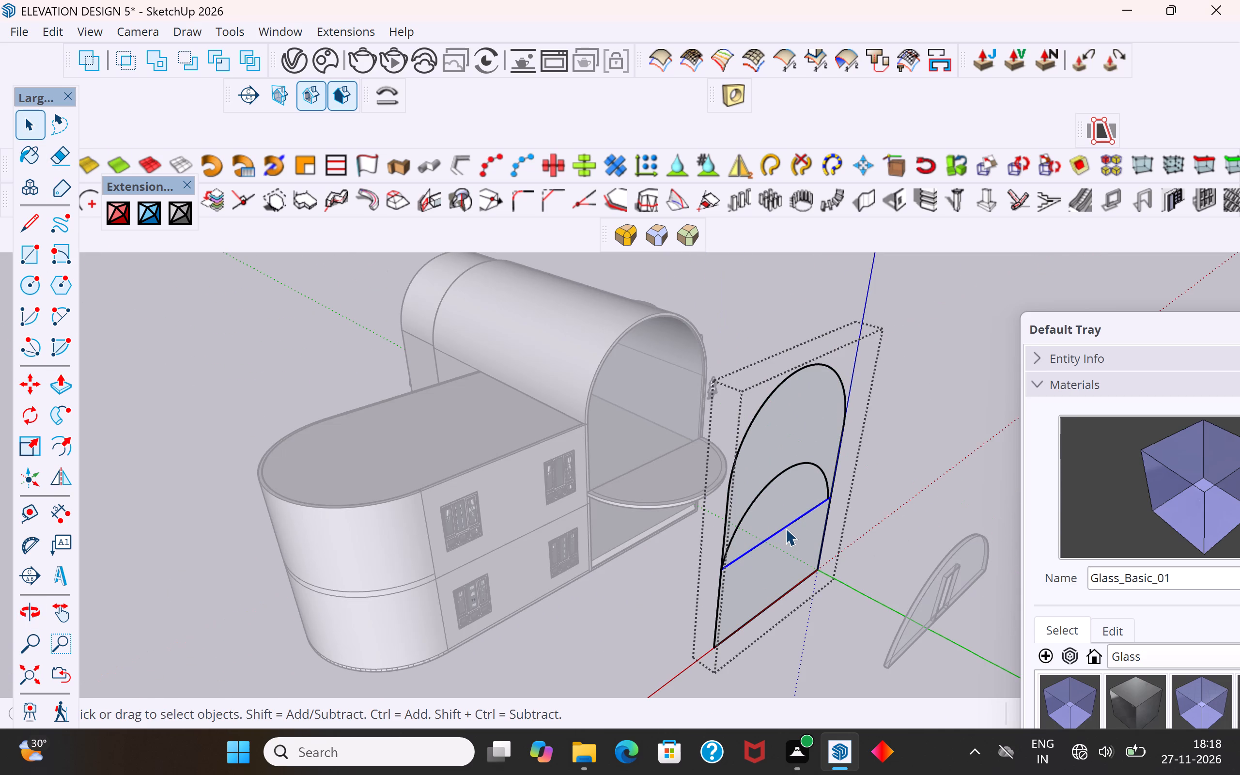
key(Delete)
click(793, 470)
key(Delete)
click(859, 512)
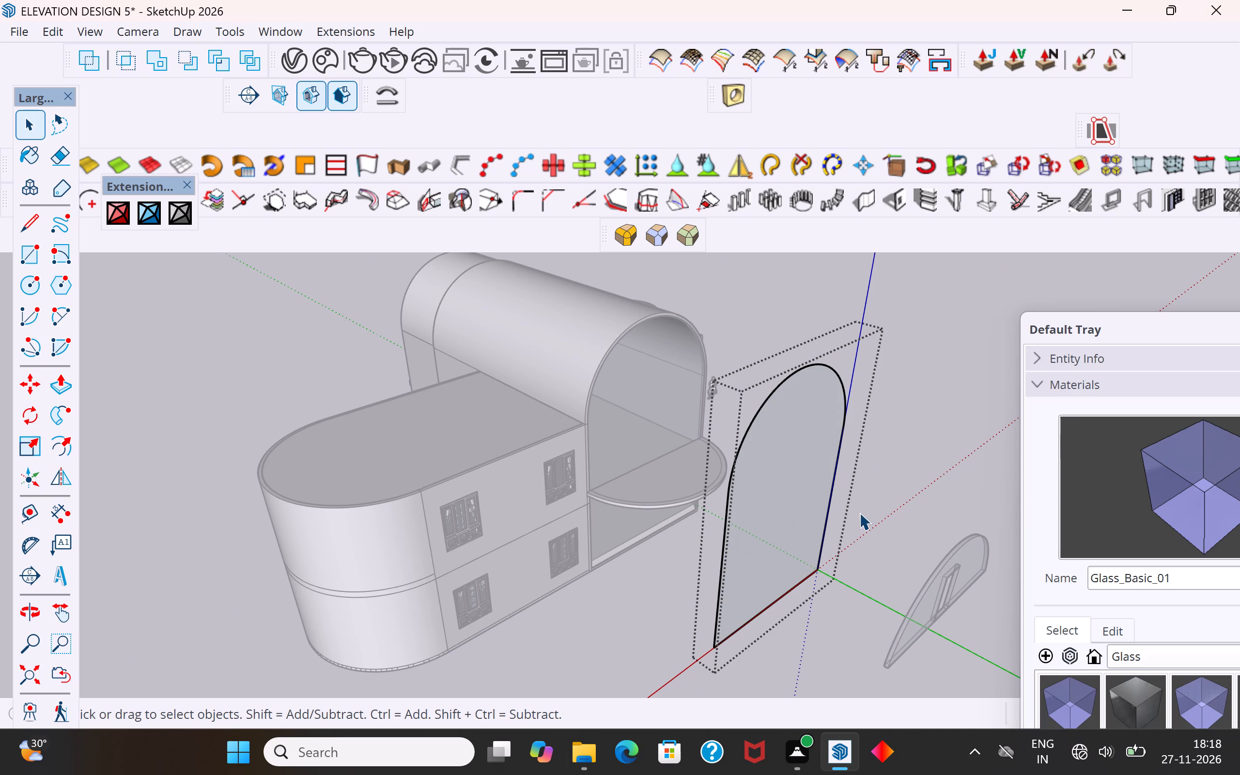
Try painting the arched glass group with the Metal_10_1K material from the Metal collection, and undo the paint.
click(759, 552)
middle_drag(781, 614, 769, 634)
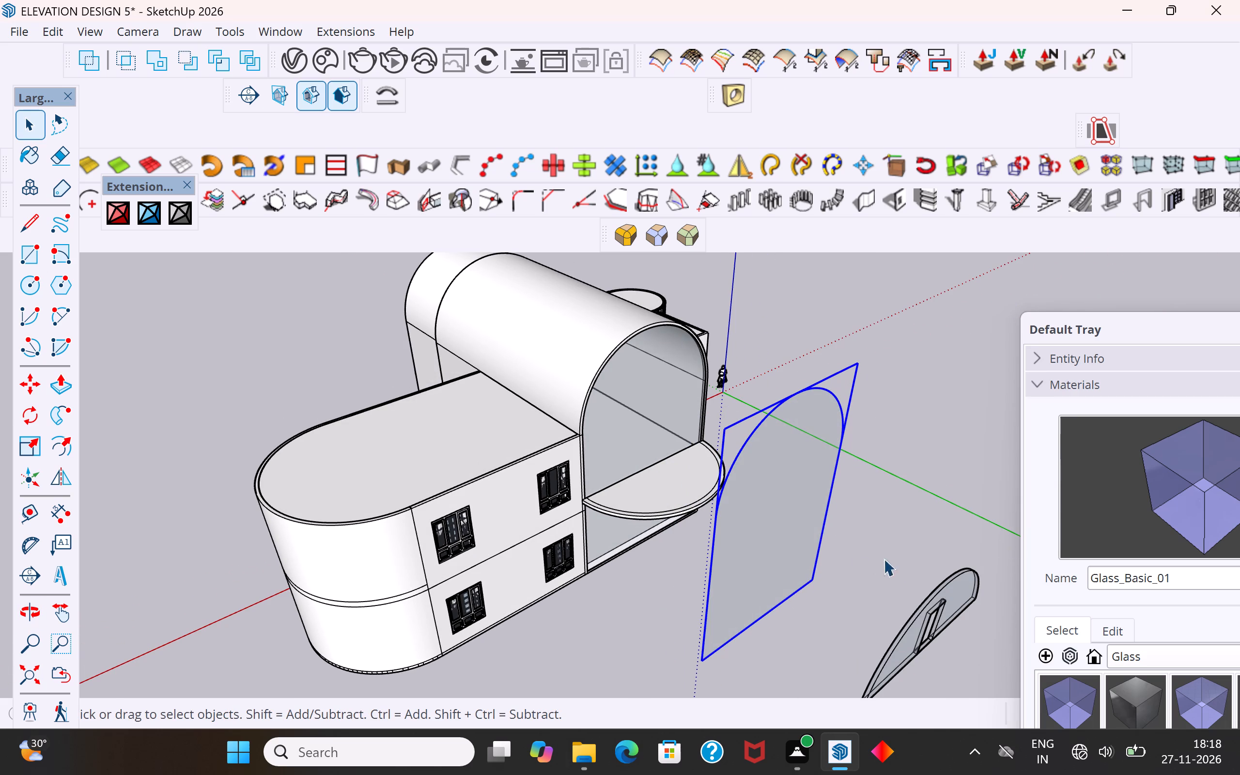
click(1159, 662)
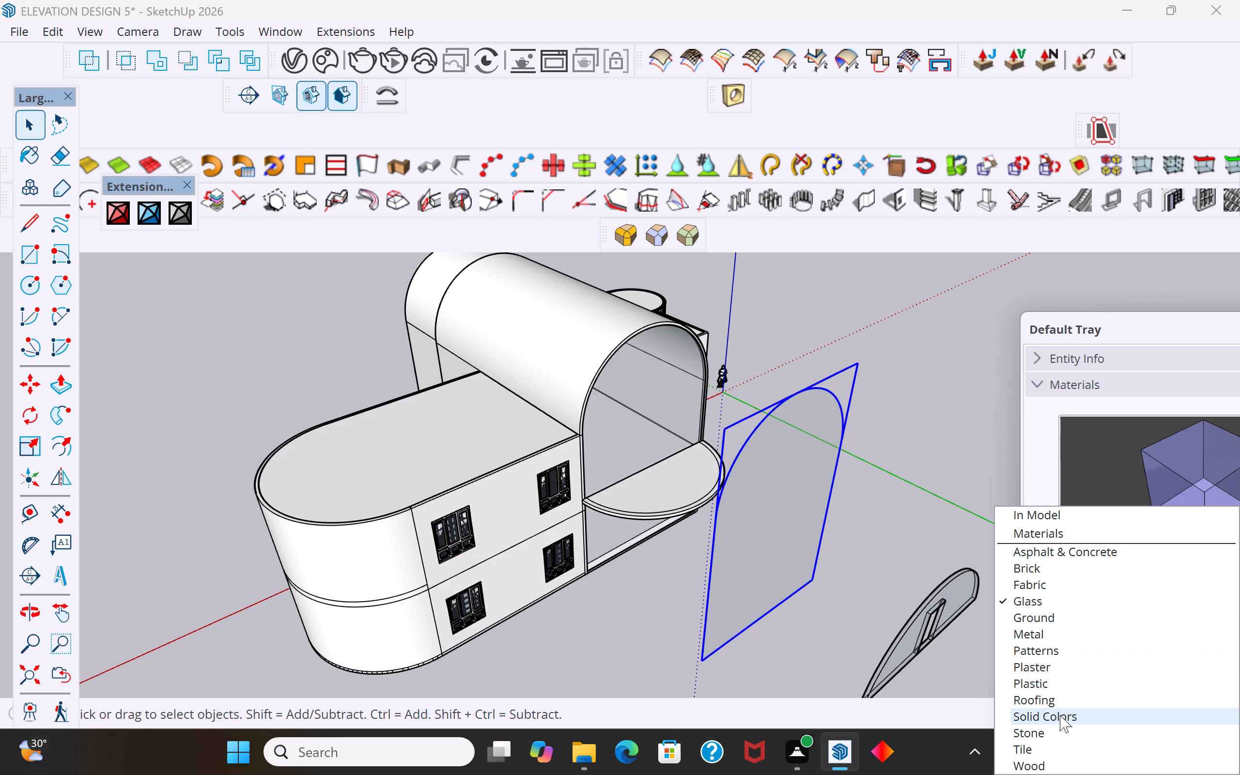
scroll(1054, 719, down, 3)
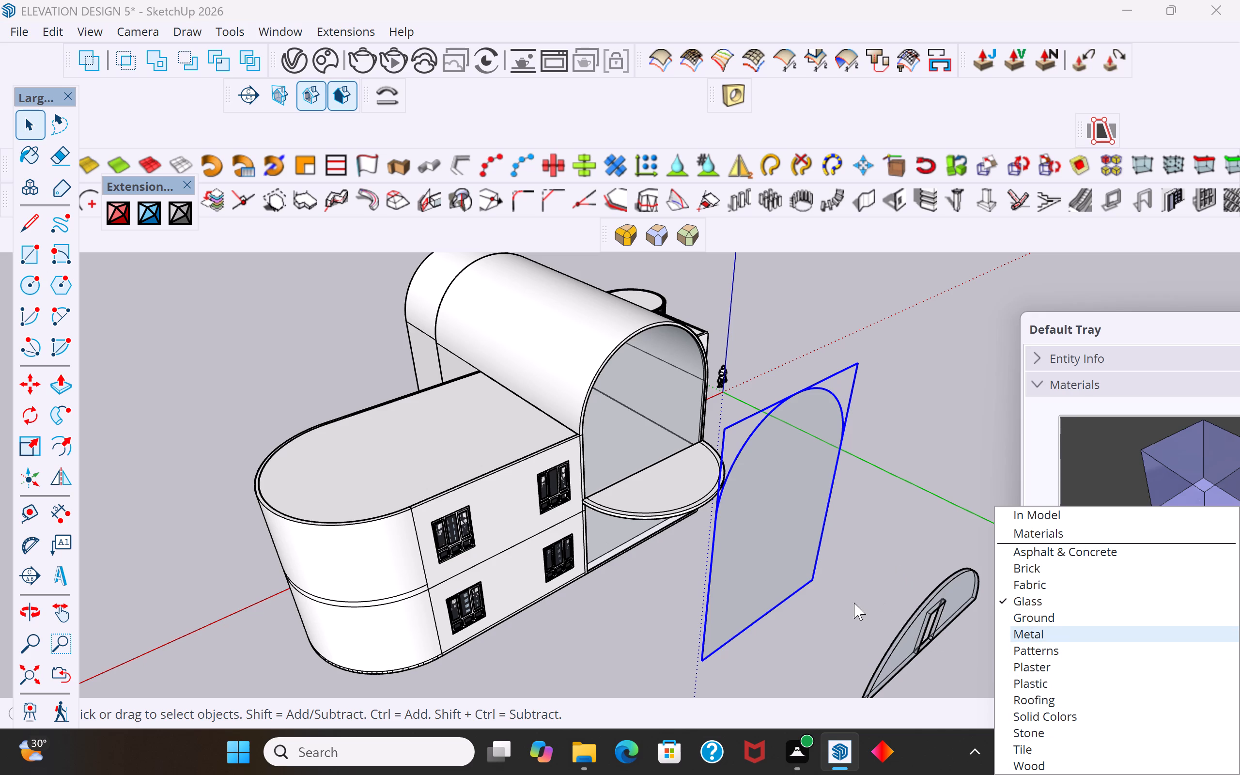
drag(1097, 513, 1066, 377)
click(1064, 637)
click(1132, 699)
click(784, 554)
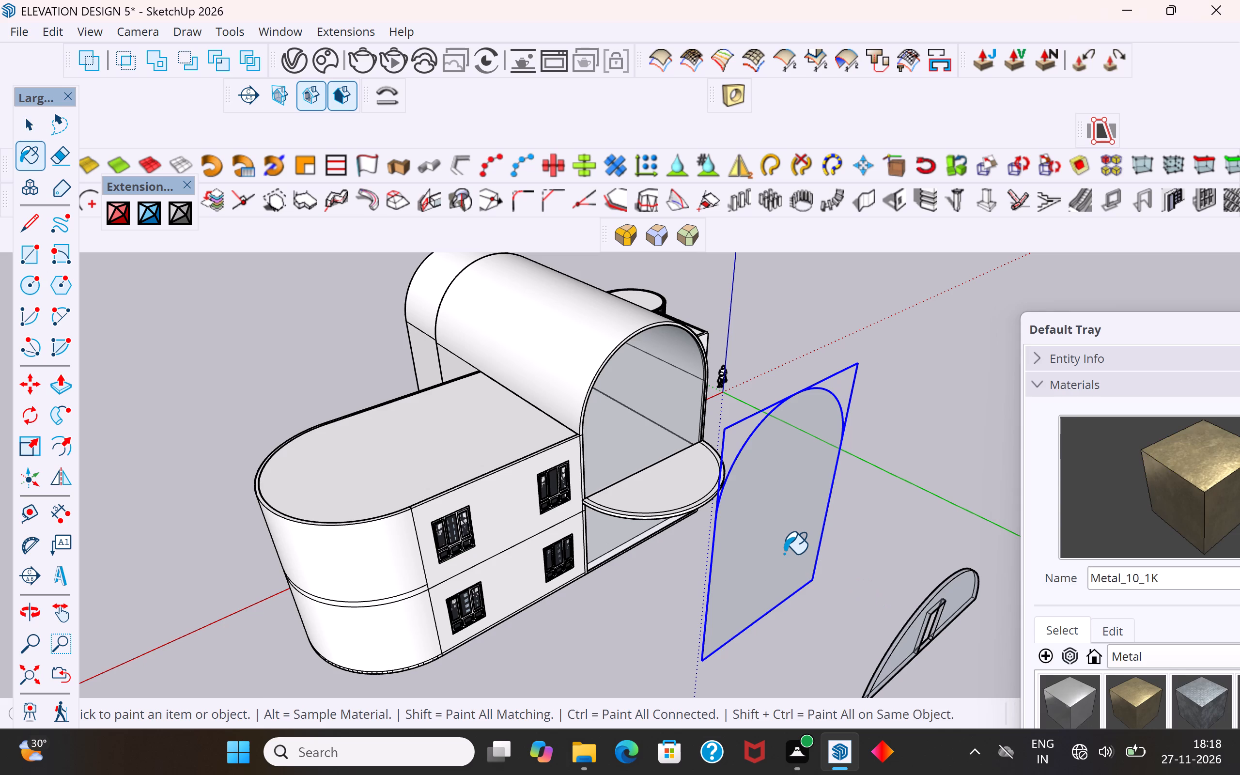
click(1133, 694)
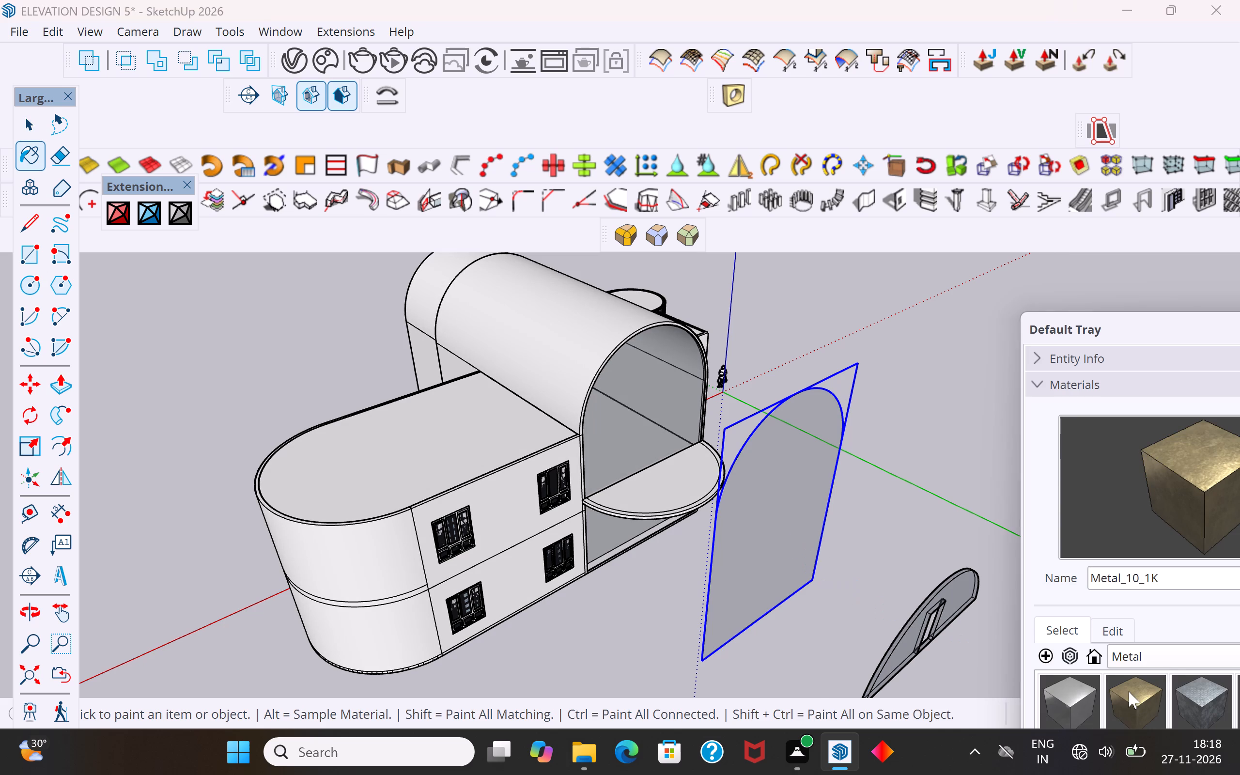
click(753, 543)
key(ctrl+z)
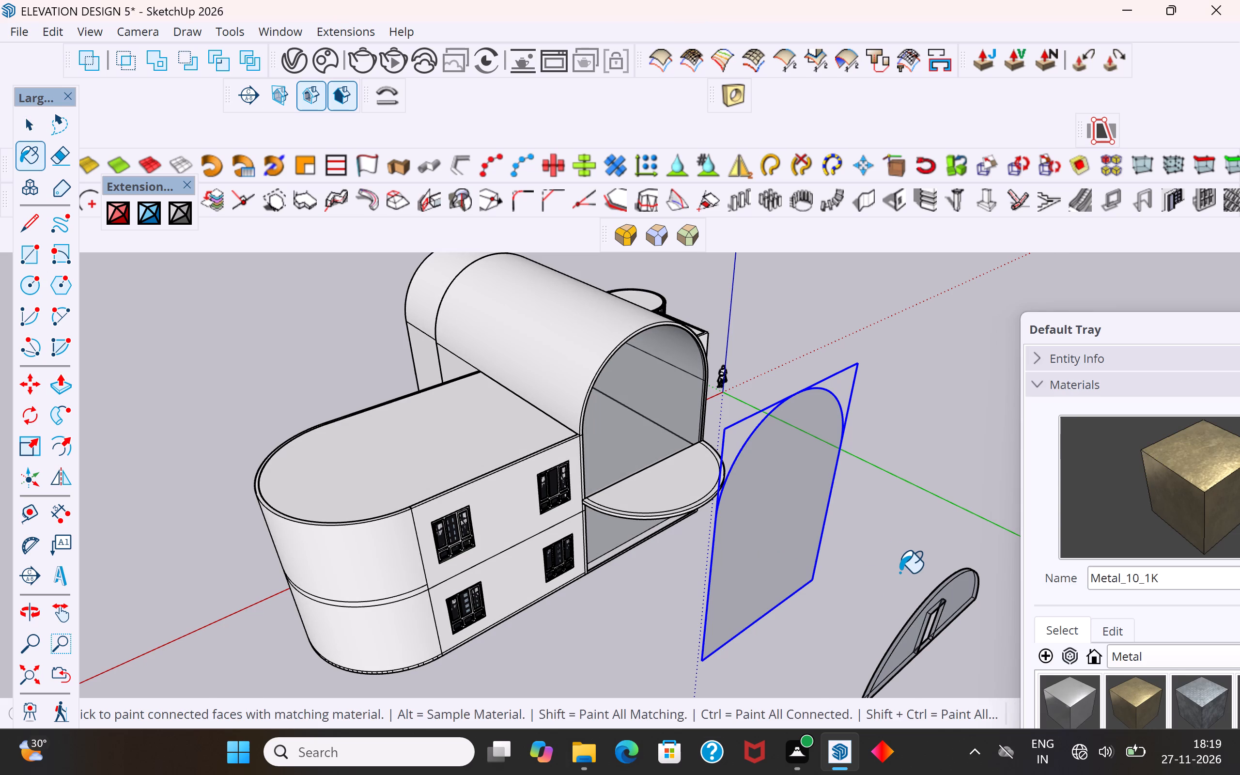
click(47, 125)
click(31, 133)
Delete the freestanding arched glass group standing in front of the building.
click(199, 257)
click(798, 459)
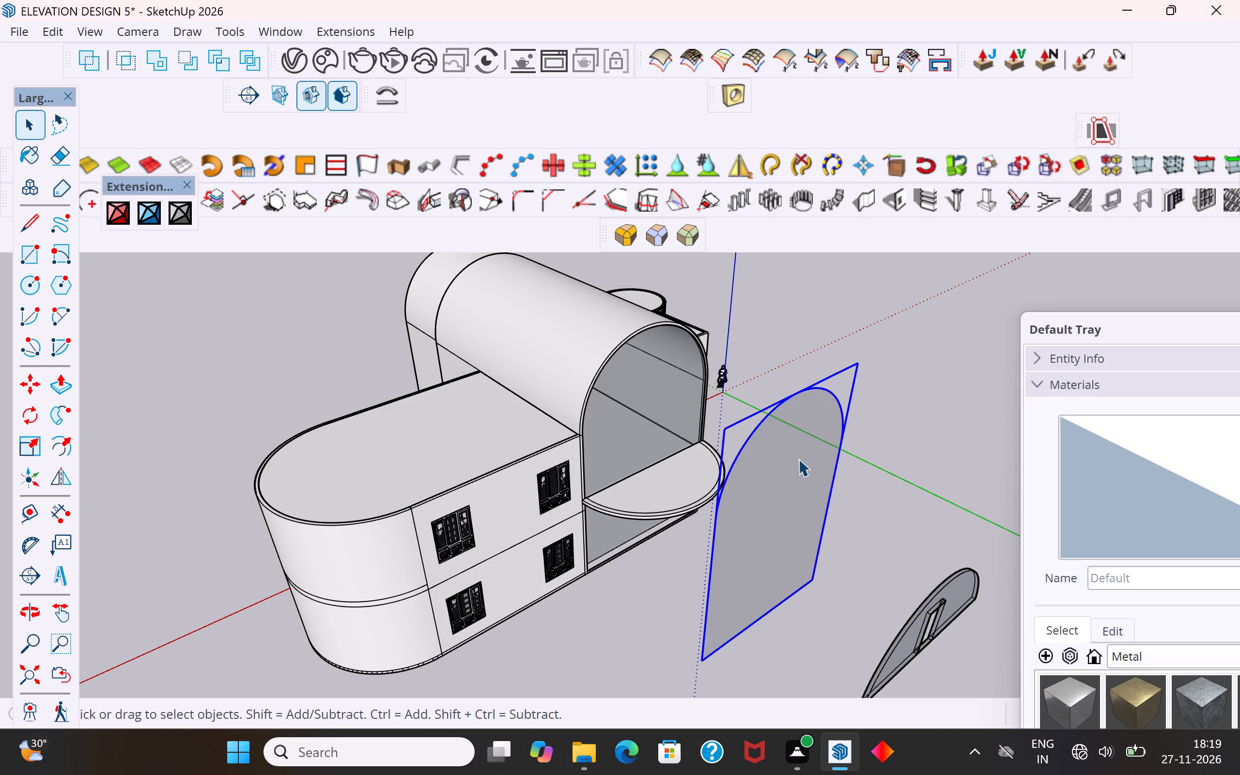
key(Delete)
scroll(703, 525, down, 5)
middle_drag(742, 510, 568, 399)
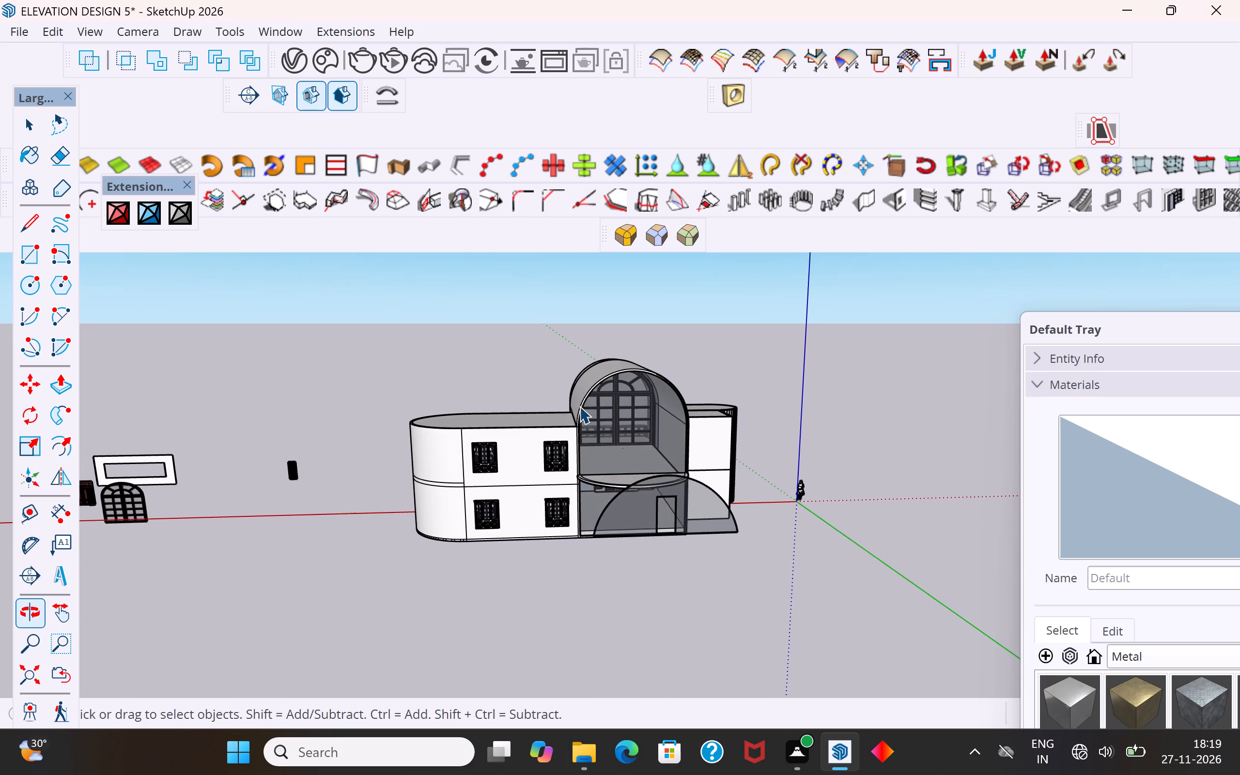
click(621, 432)
middle_drag(685, 476, 617, 532)
key(Delete)
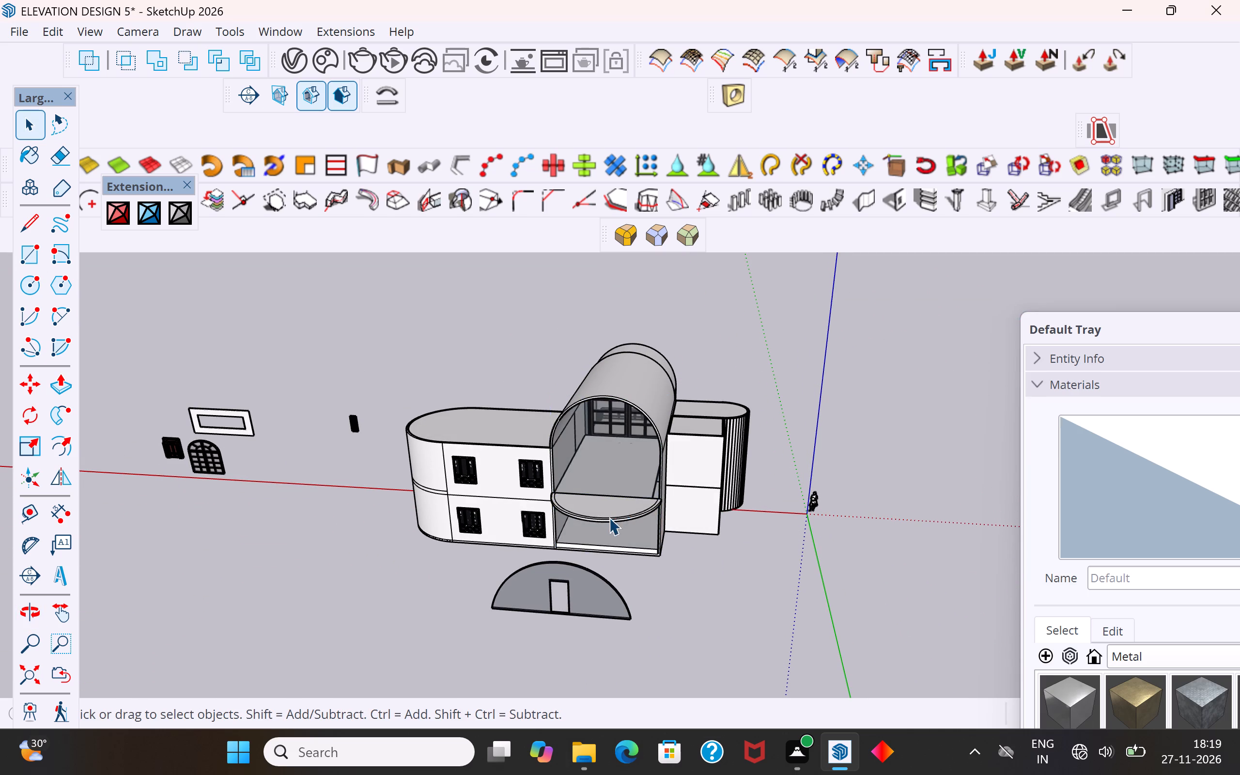
Examine the arched front opening, its balcony slab and the ground-floor opening below from several angles.
middle_drag(611, 521, 671, 527)
scroll(598, 515, up, 4)
middle_drag(627, 470, 748, 520)
scroll(680, 515, up, 1)
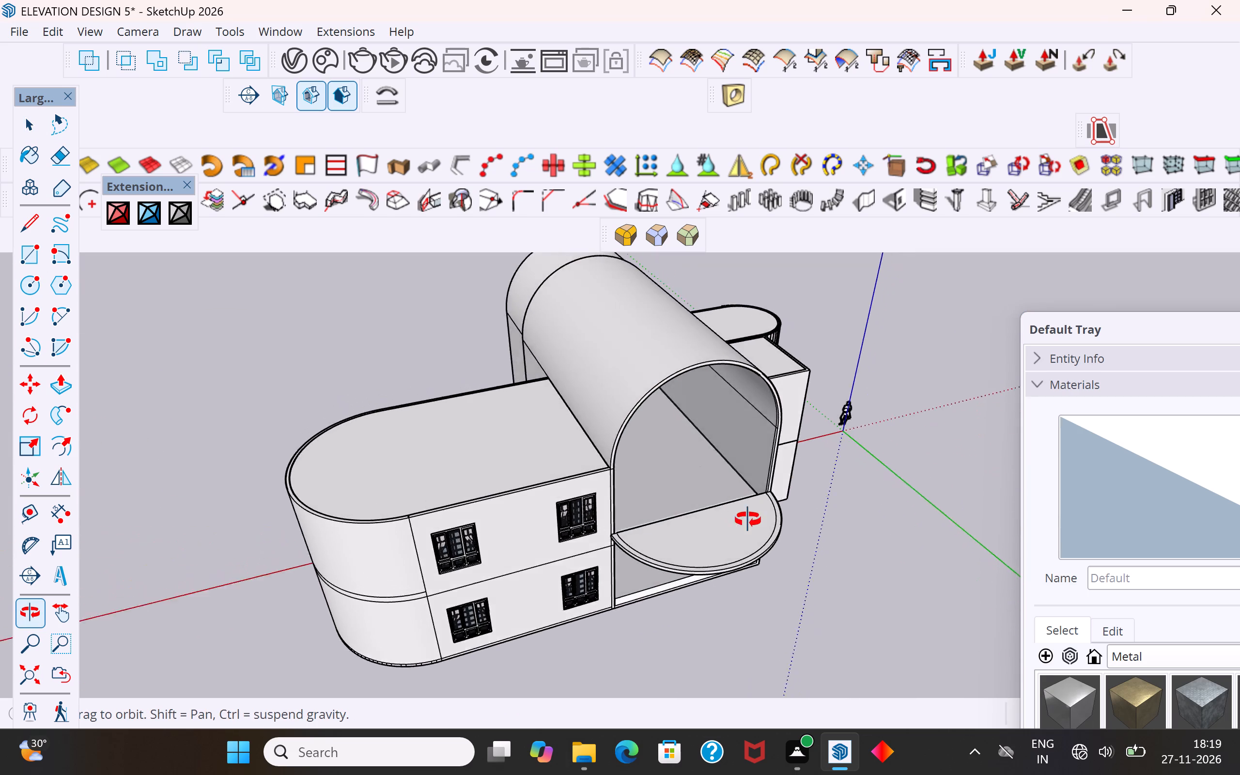
middle_drag(748, 520, 749, 520)
scroll(681, 571, up, 4)
middle_drag(682, 573, 652, 469)
scroll(646, 517, up, 3)
middle_drag(649, 522, 682, 564)
scroll(697, 568, up, 1)
scroll(573, 428, down, 5)
middle_drag(562, 527, 557, 573)
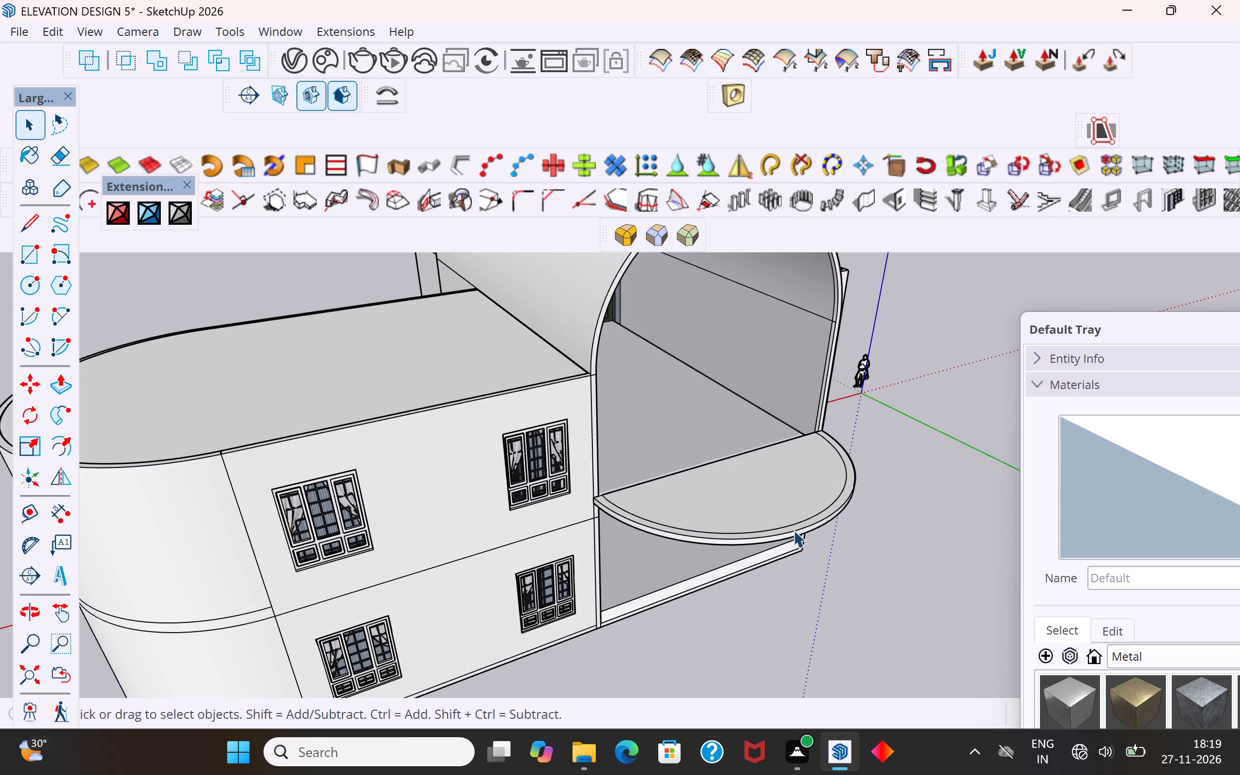
scroll(826, 550, up, 2)
scroll(608, 341, down, 2)
scroll(607, 466, down, 3)
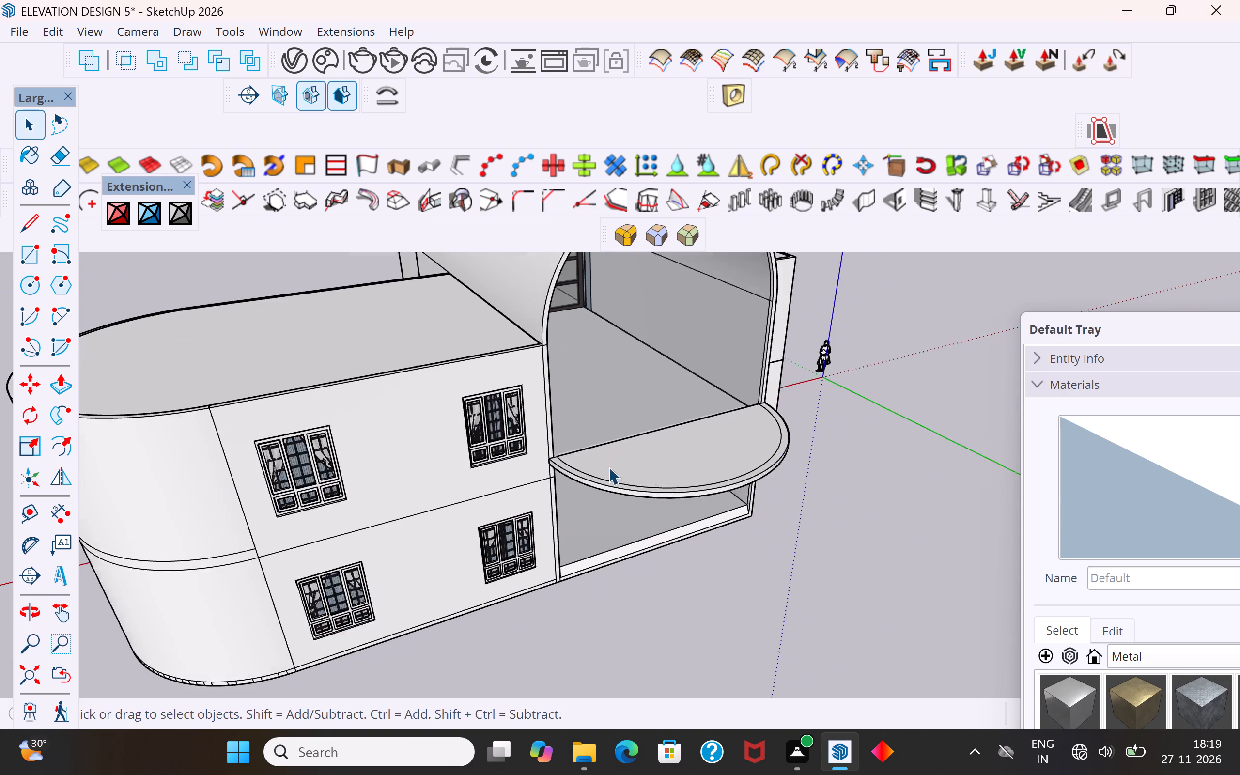
scroll(608, 467, down, 3)
middle_drag(608, 521, 607, 561)
click(637, 588)
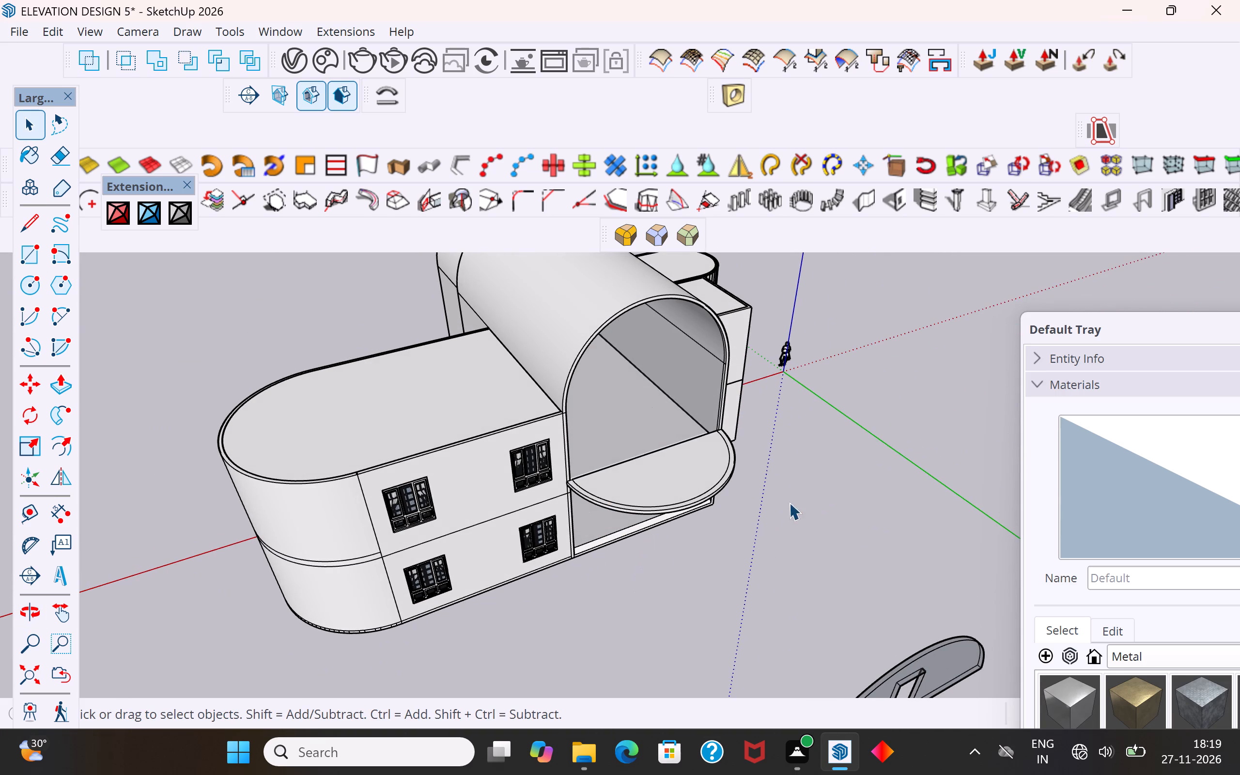
middle_drag(803, 493, 777, 456)
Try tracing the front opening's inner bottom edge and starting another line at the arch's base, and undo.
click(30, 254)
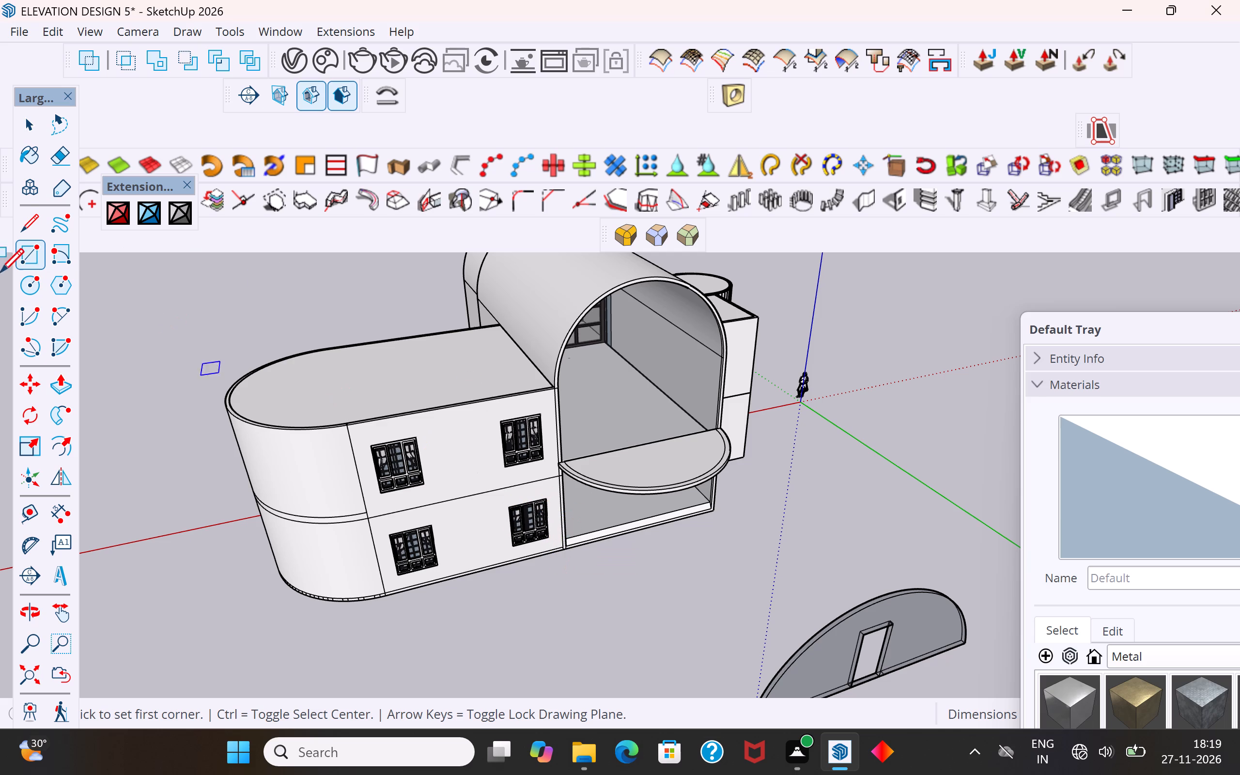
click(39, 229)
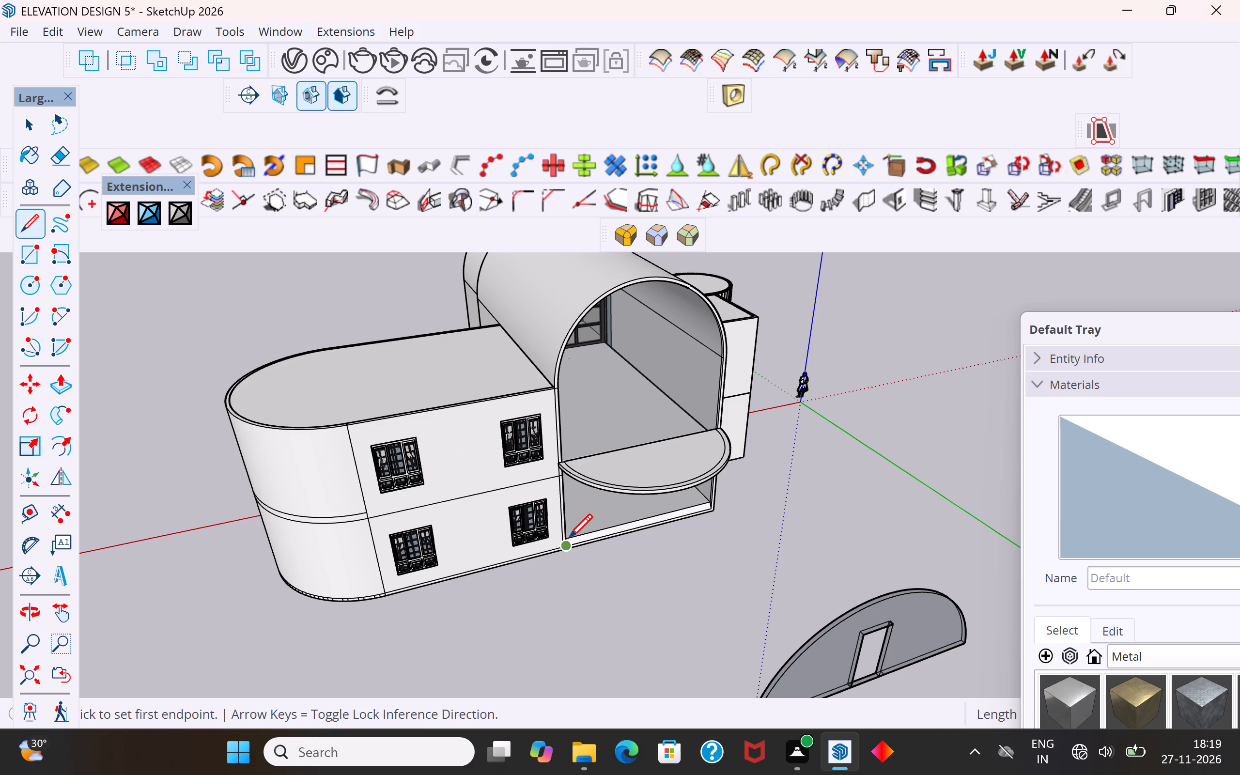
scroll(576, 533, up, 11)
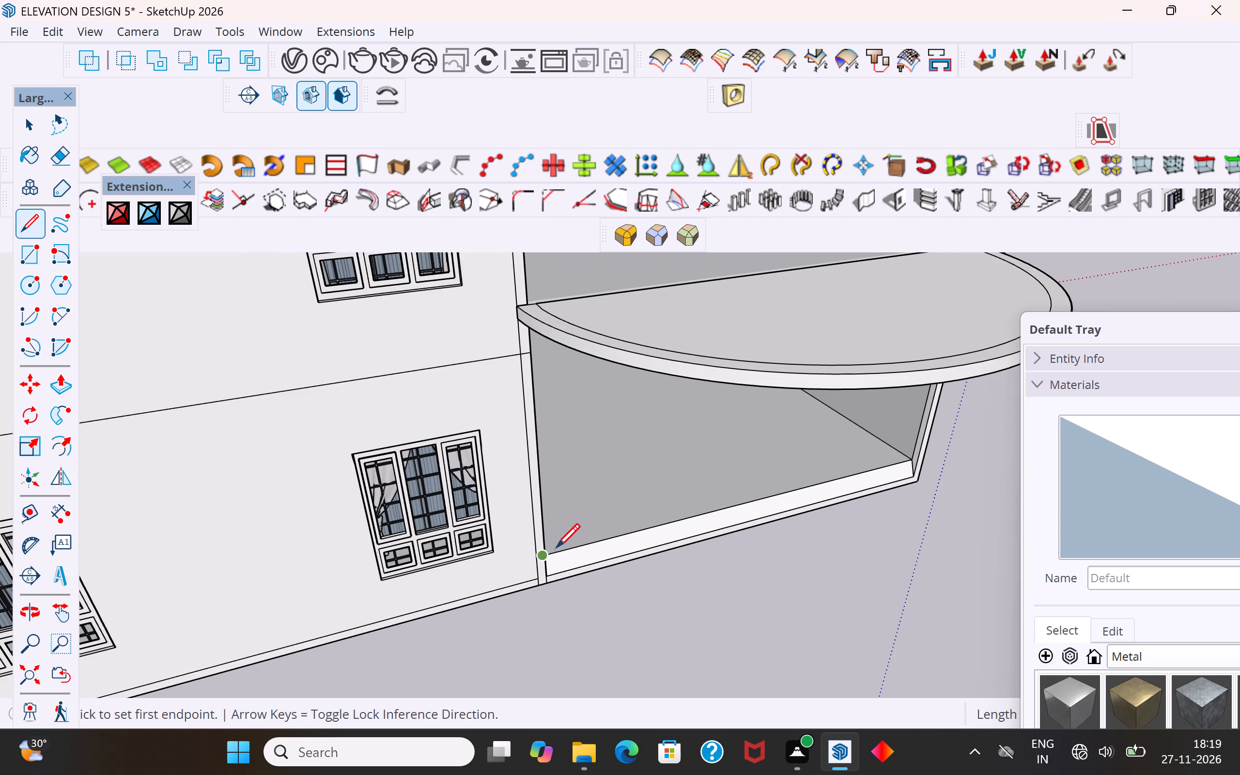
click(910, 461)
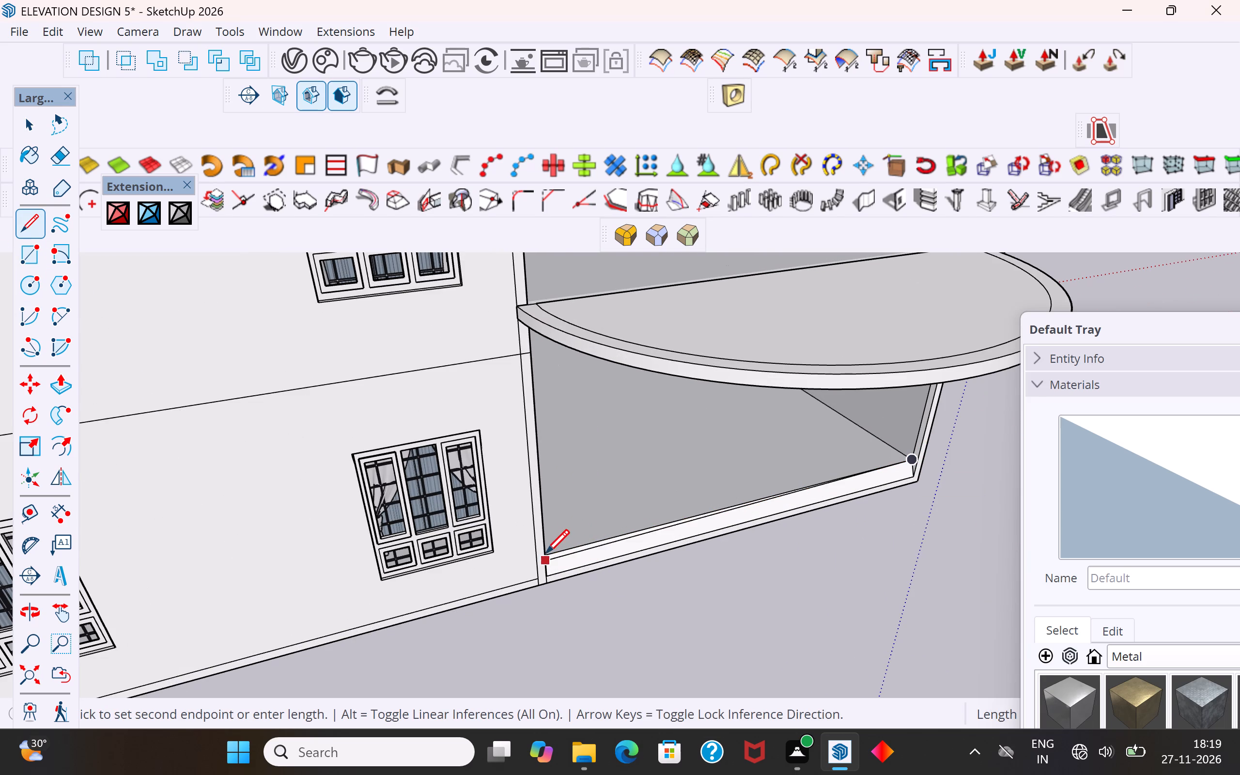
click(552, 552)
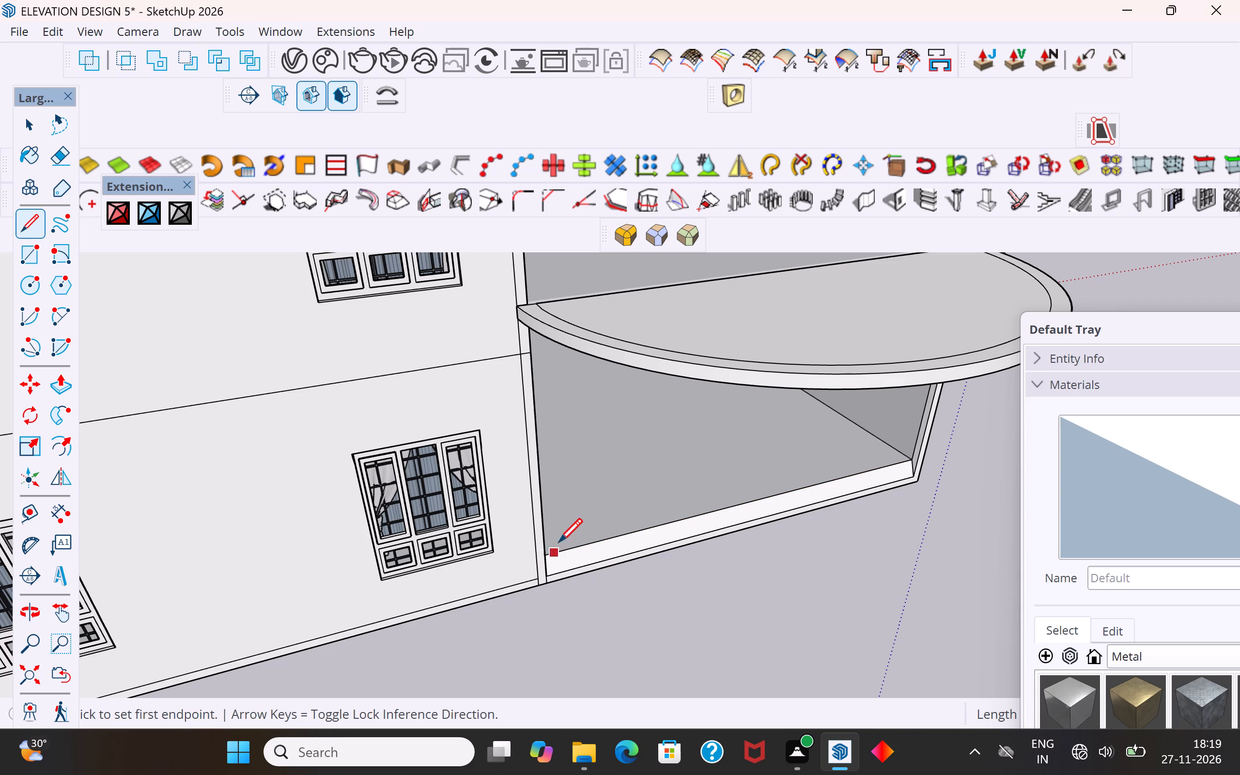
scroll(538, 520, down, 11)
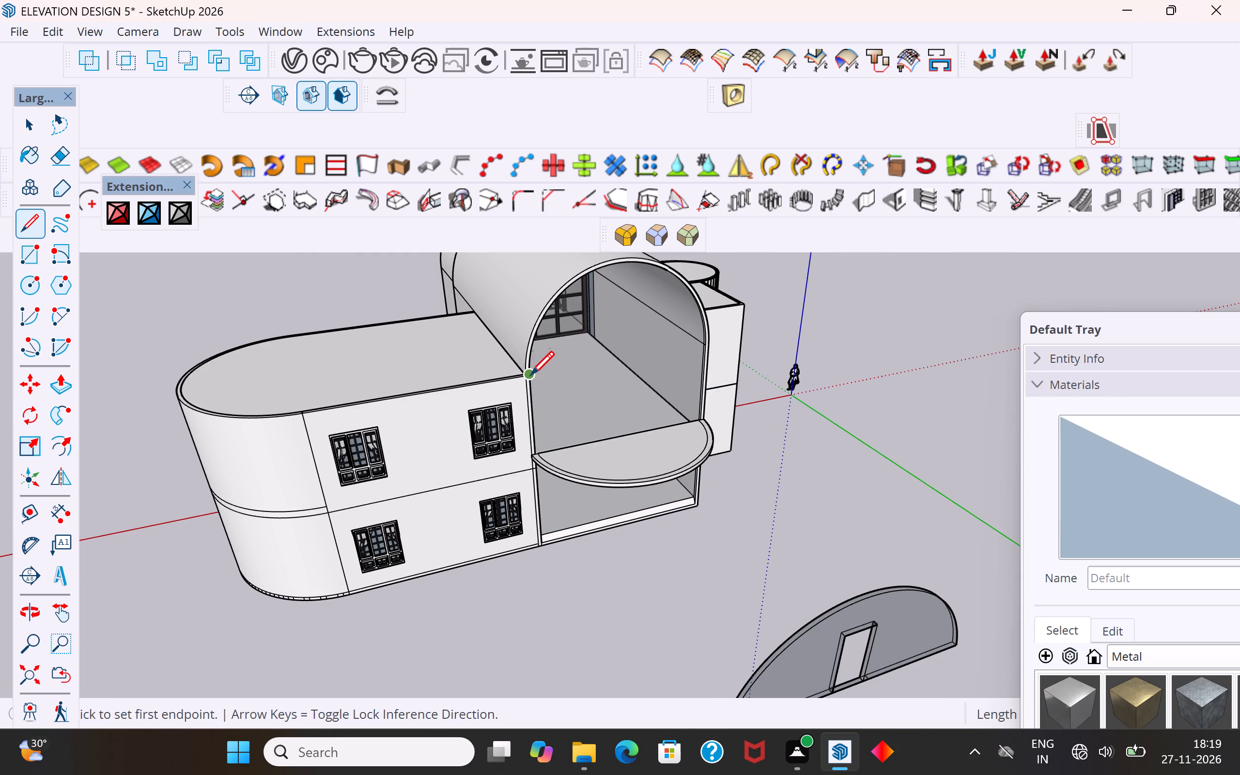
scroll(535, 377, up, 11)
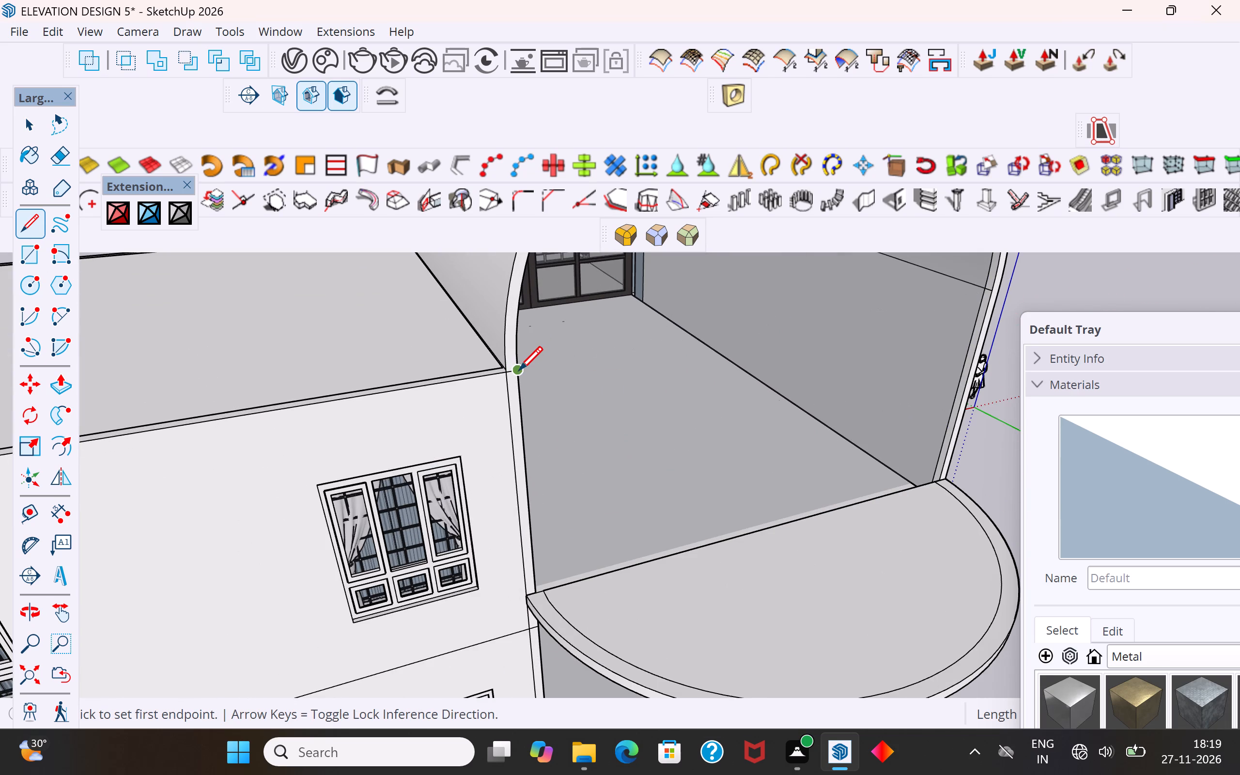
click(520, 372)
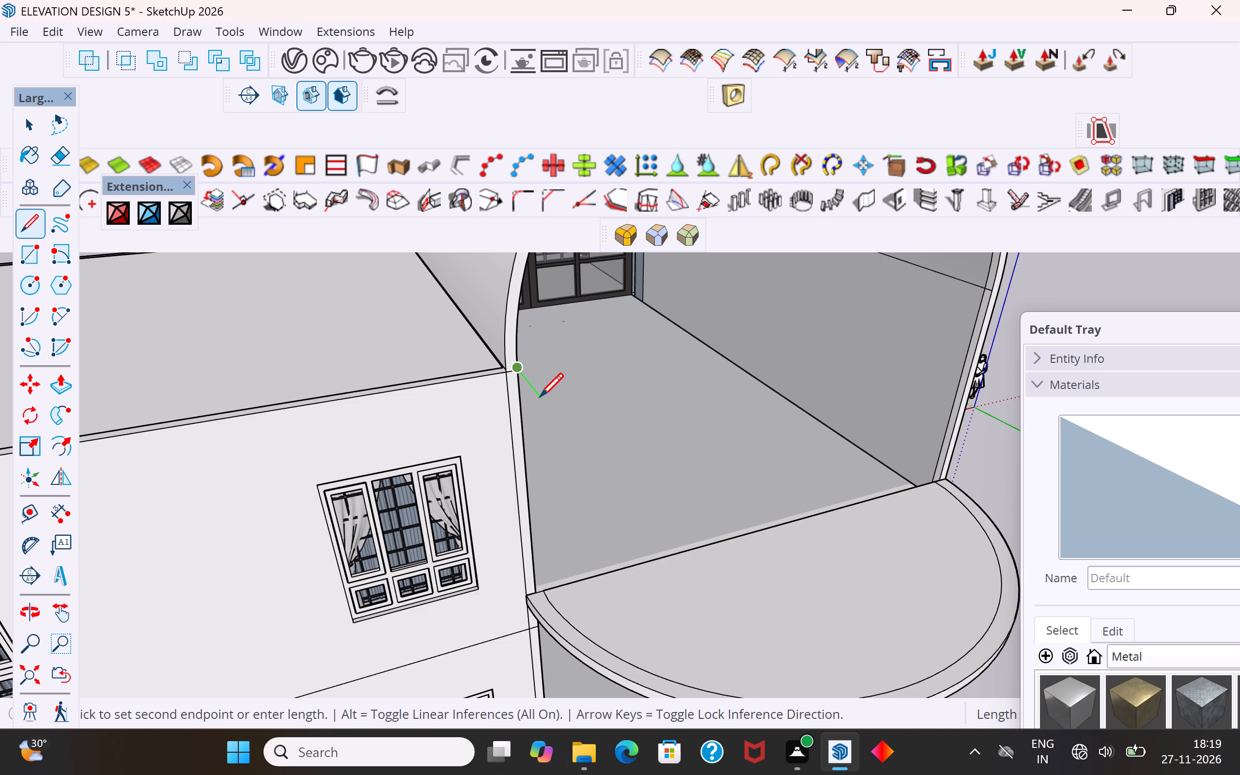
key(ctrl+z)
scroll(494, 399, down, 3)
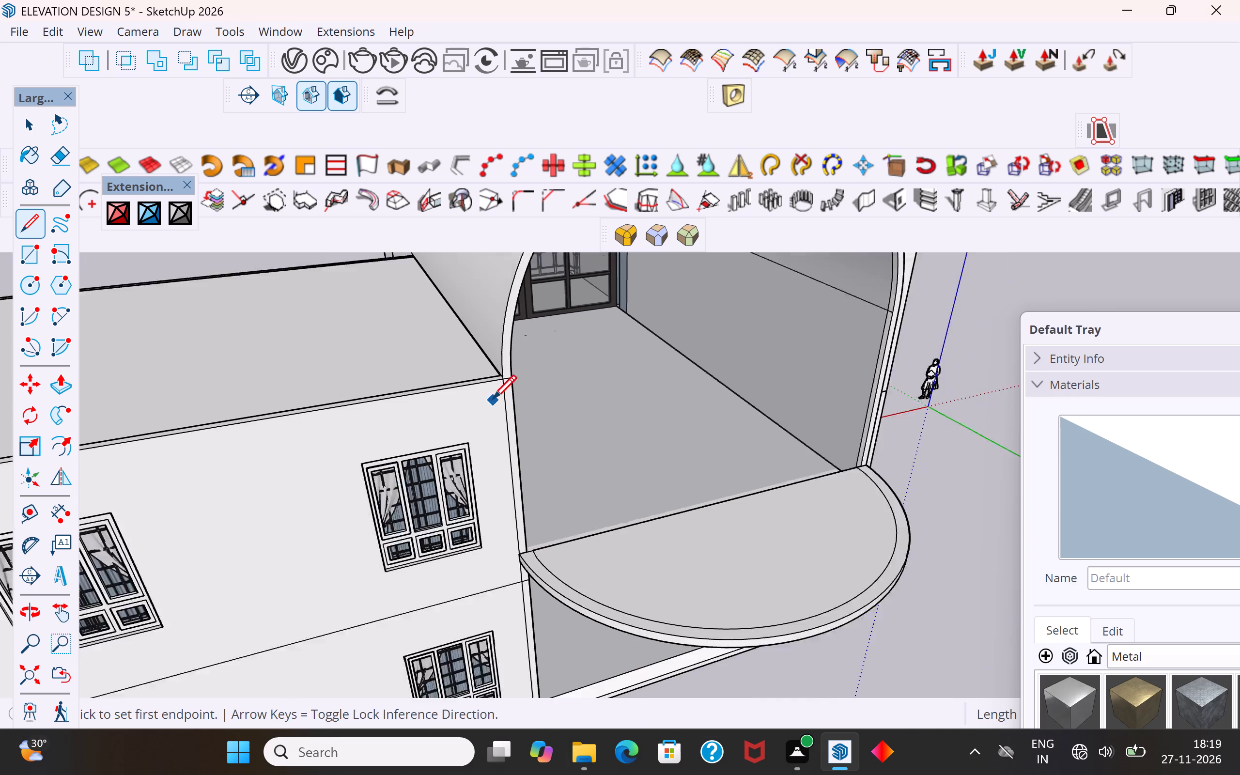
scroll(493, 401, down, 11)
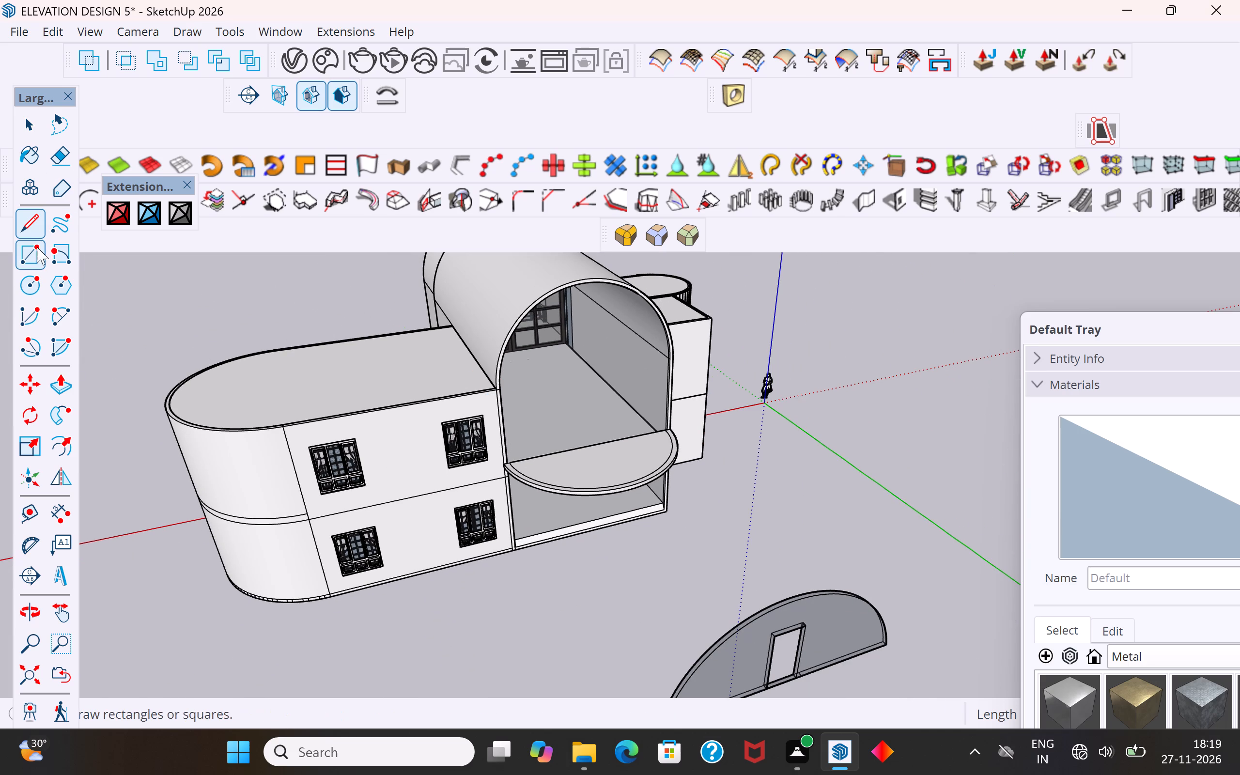
Draw a rectangle across the front opening from its inner bottom corner to the opposite corner where the arch begins.
click(30, 253)
middle_drag(615, 460, 651, 400)
scroll(680, 480, up, 11)
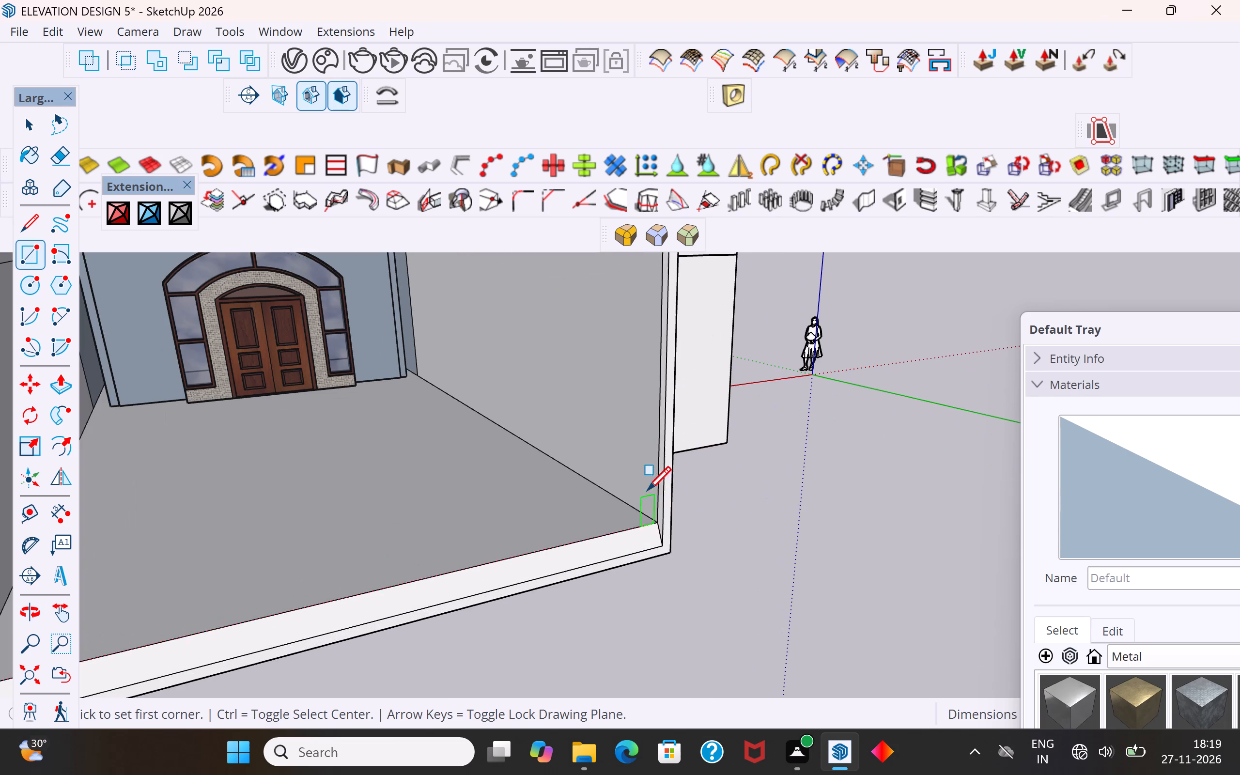
click(656, 523)
scroll(750, 520, down, 13)
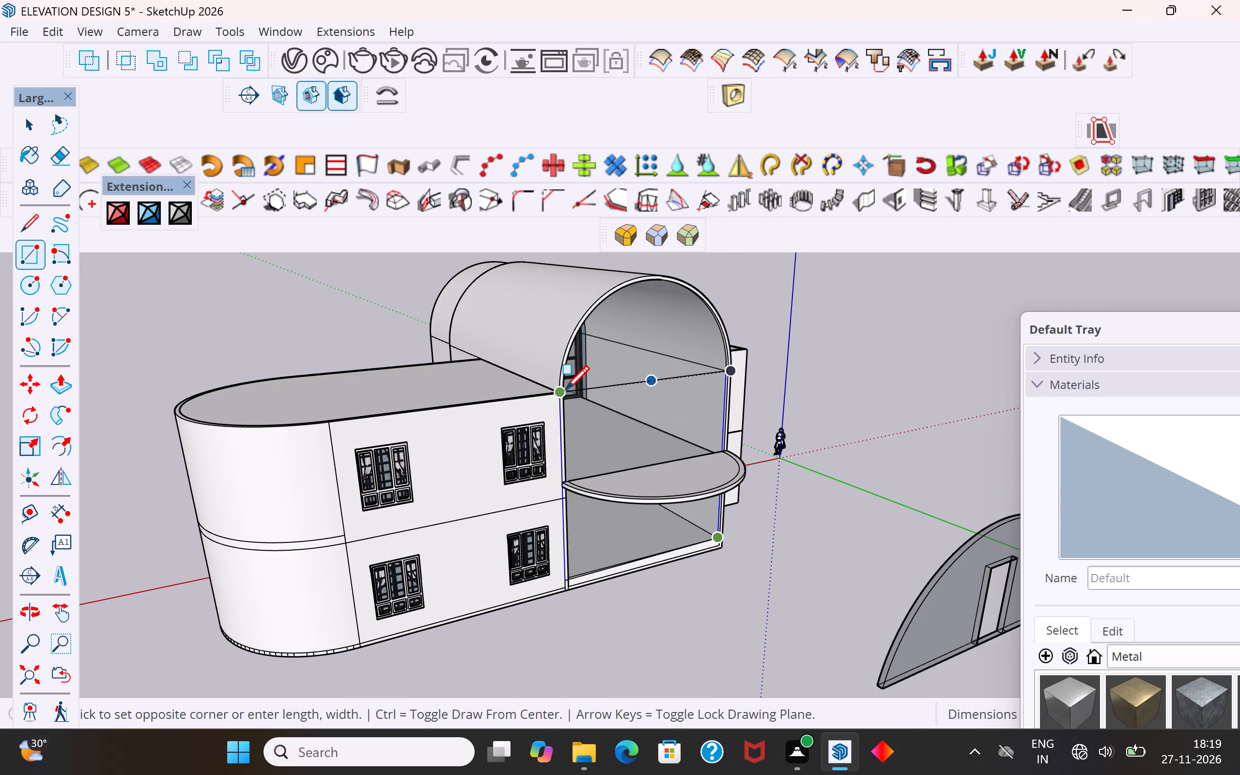
scroll(556, 404, up, 10)
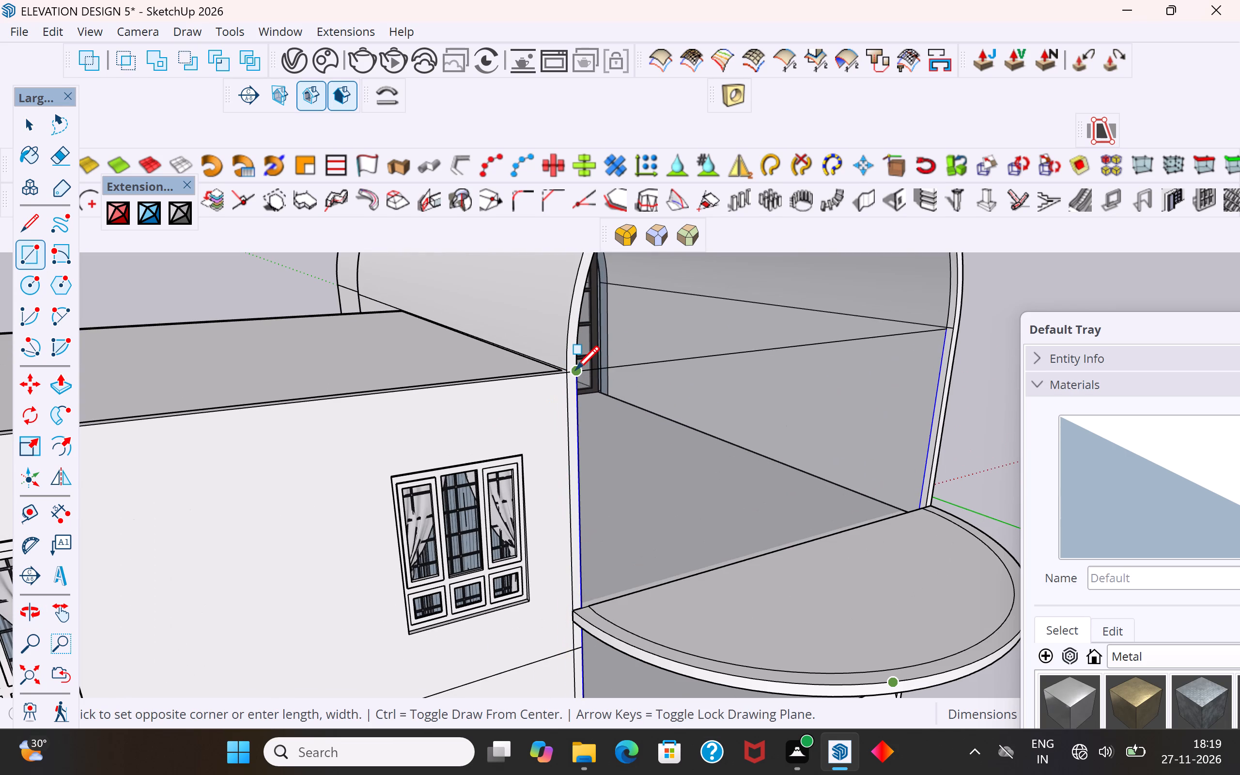
click(575, 372)
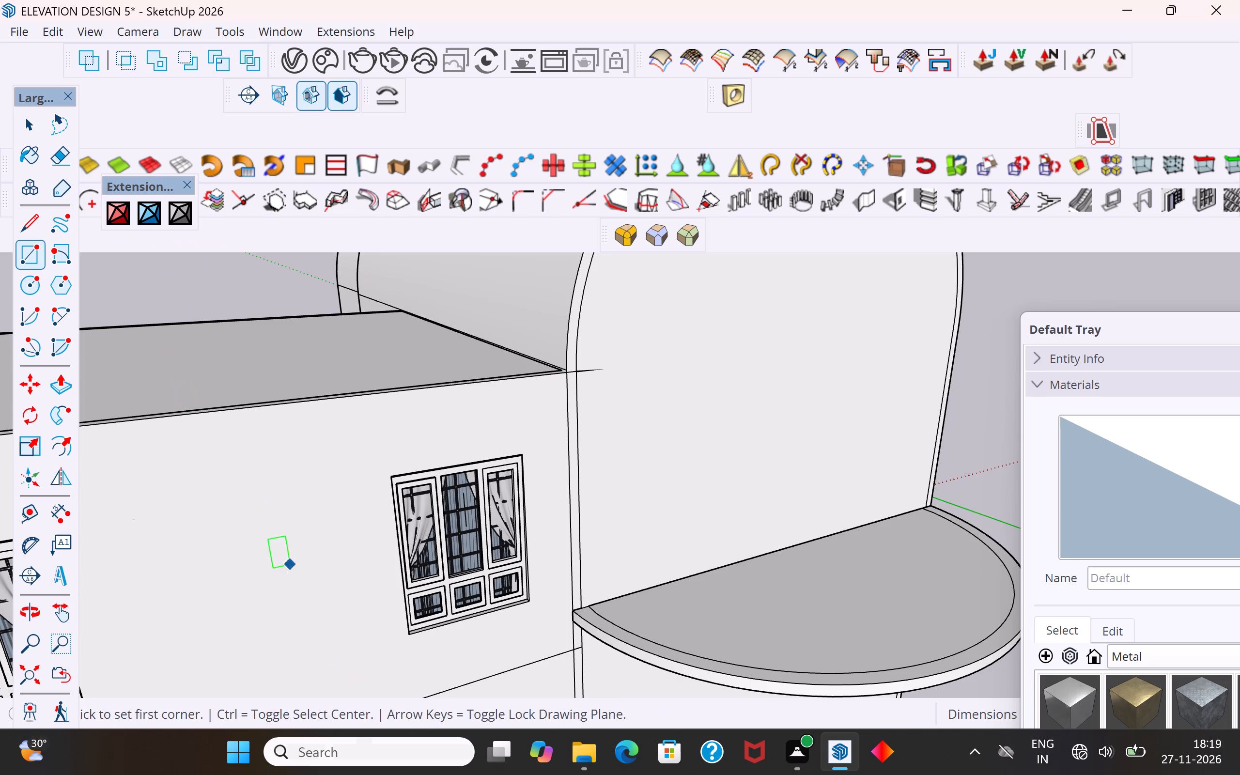
Select the arched face filling the front opening and copy it out along the green axis, clear of the balcony.
click(28, 129)
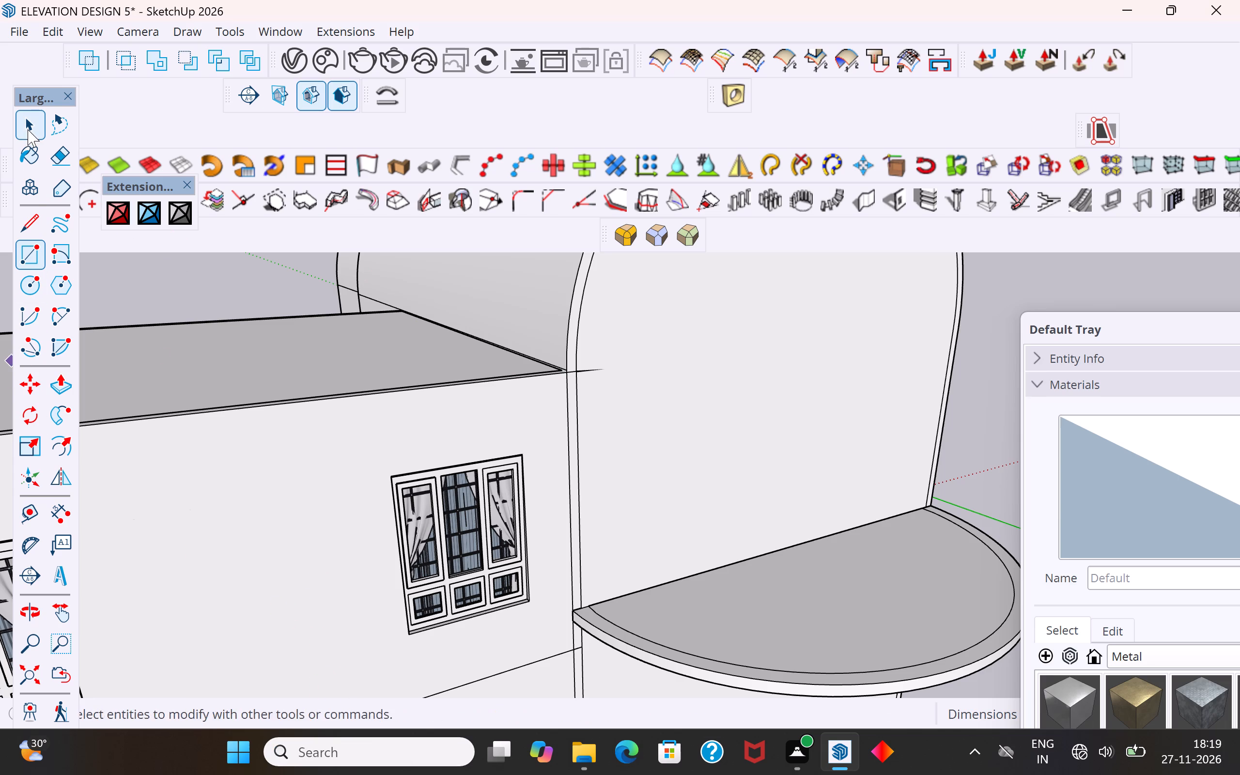
click(182, 301)
click(688, 378)
scroll(582, 372, up, 6)
click(587, 369)
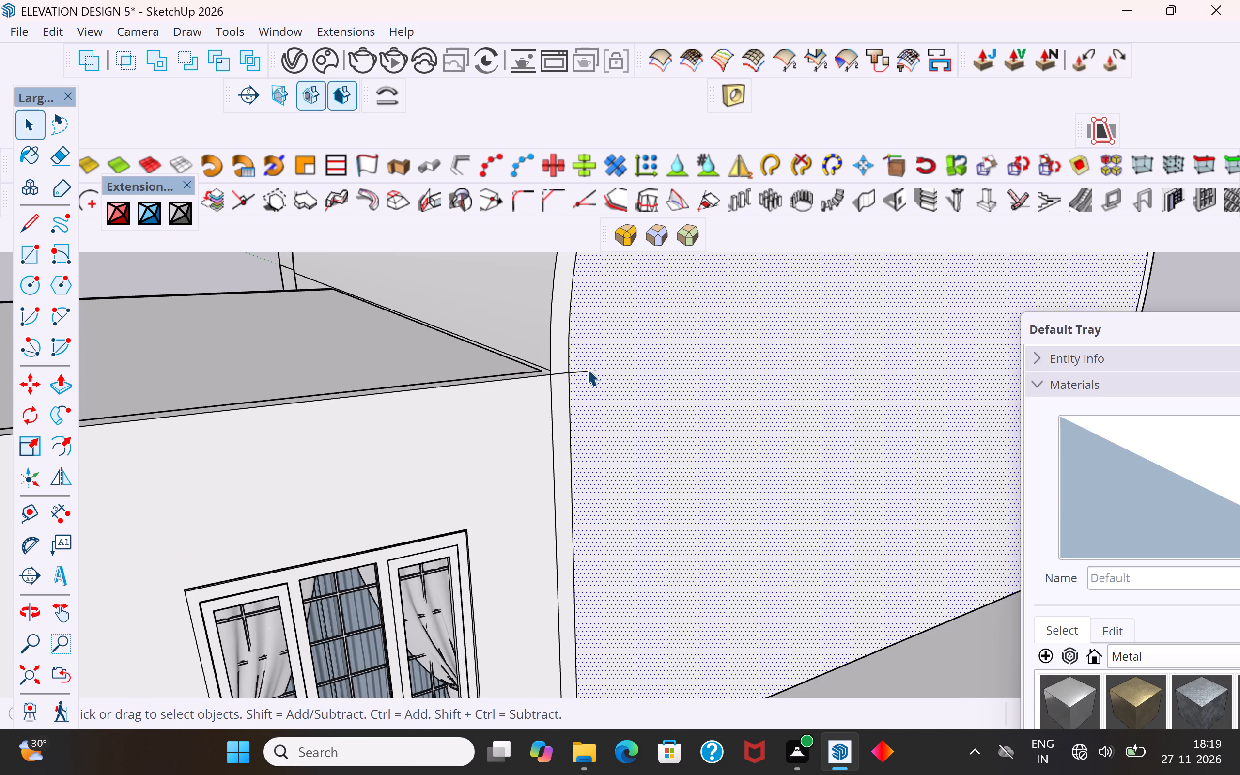
scroll(573, 387, down, 18)
middle_drag(561, 474, 1045, 774)
scroll(1239, 774, up, 2)
scroll(992, 529, down, 6)
scroll(768, 502, down, 5)
middle_drag(896, 555, 480, 384)
scroll(724, 507, down, 7)
middle_drag(714, 592, 700, 397)
scroll(715, 570, up, 6)
scroll(681, 390, down, 4)
middle_drag(683, 503, 686, 575)
scroll(690, 590, up, 10)
click(665, 504)
key(m)
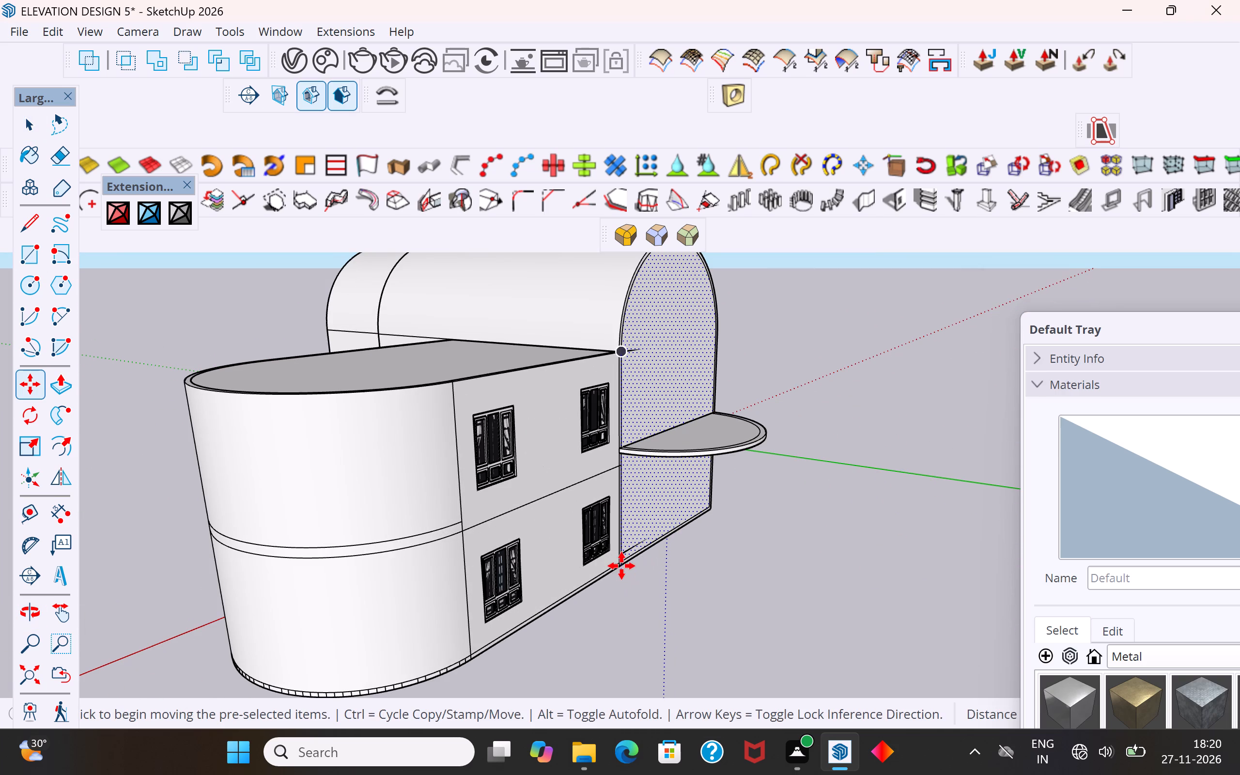
click(625, 561)
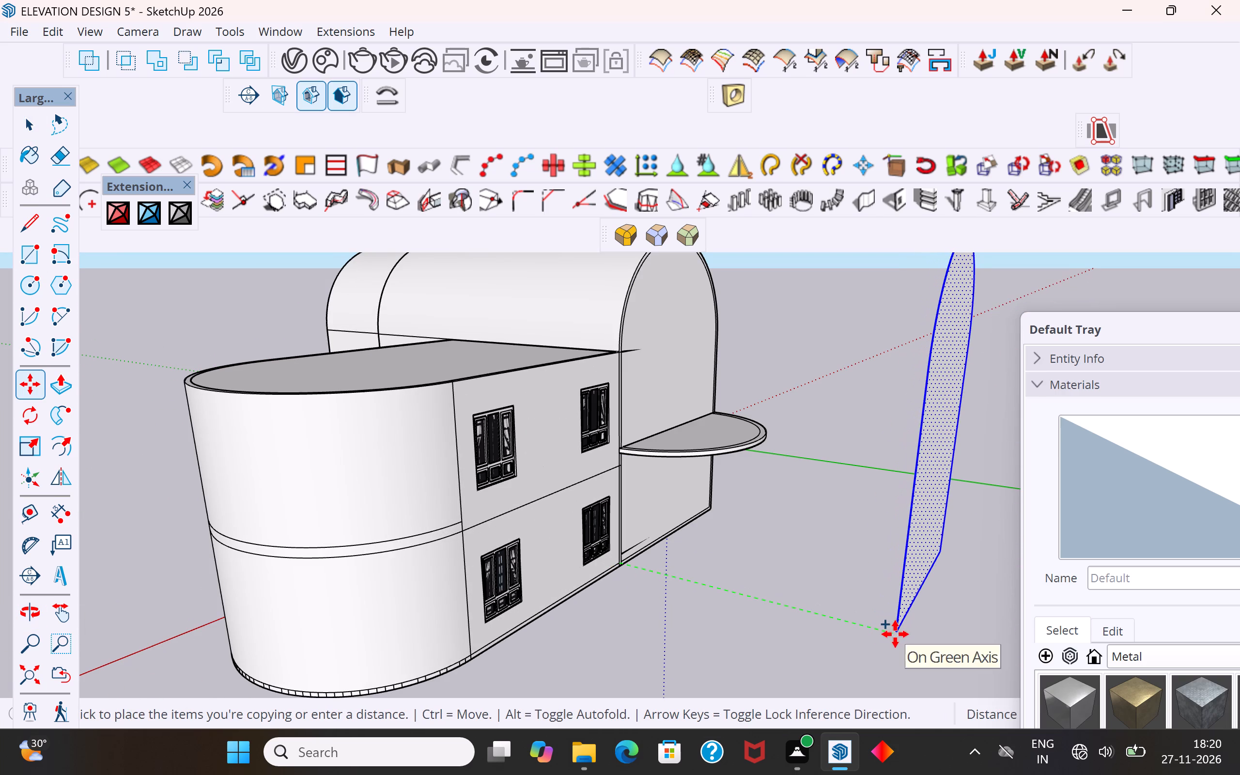
click(895, 634)
Delete the original arched face left in the front opening.
click(36, 130)
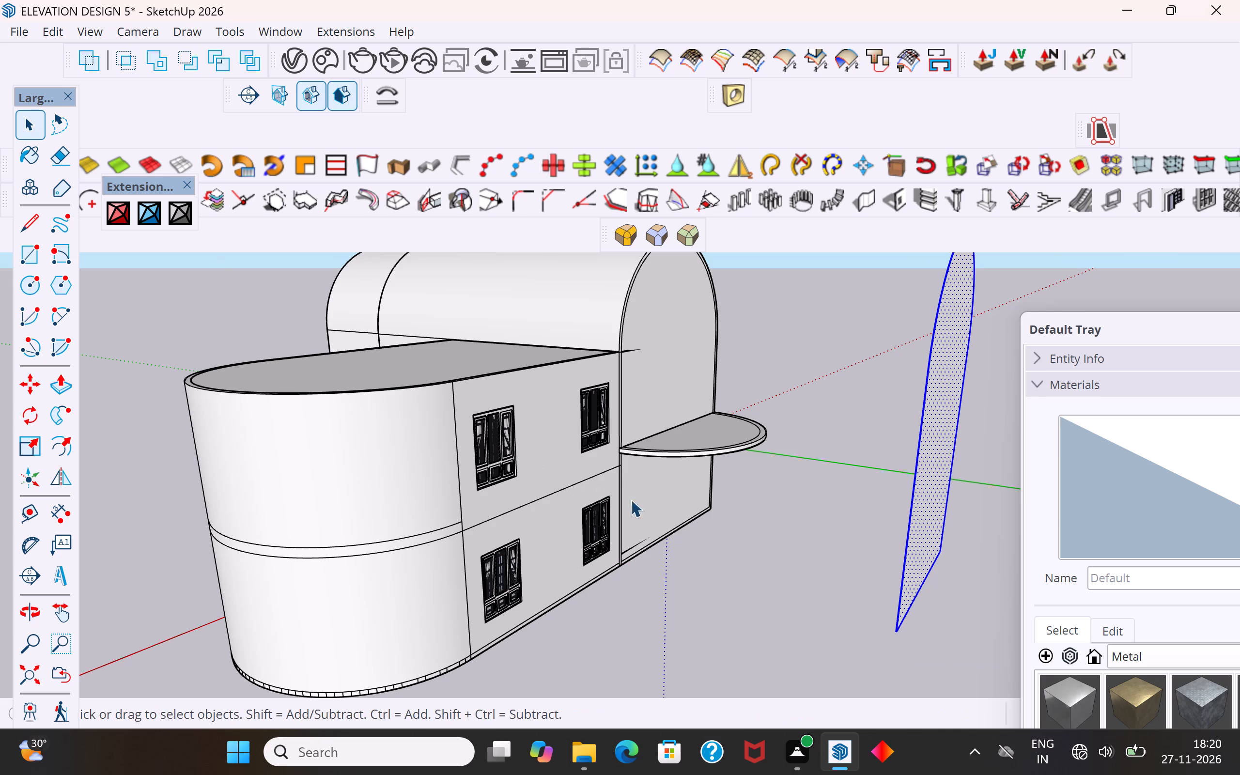
click(660, 491)
key(Delete)
Draw a line across the freestanding arched face between the two endpoints at the base of its arch.
middle_drag(665, 579, 602, 639)
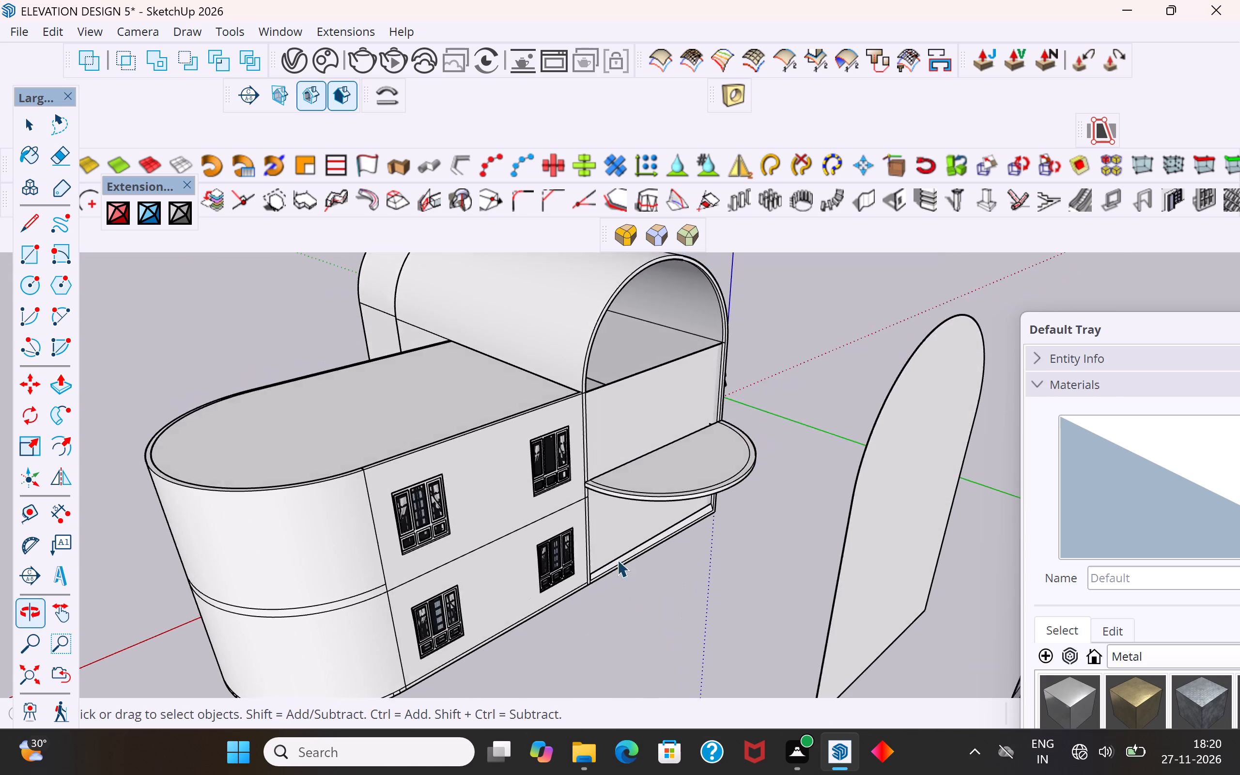
scroll(627, 522, up, 2)
scroll(586, 545, down, 3)
middle_drag(659, 420, 665, 371)
click(630, 405)
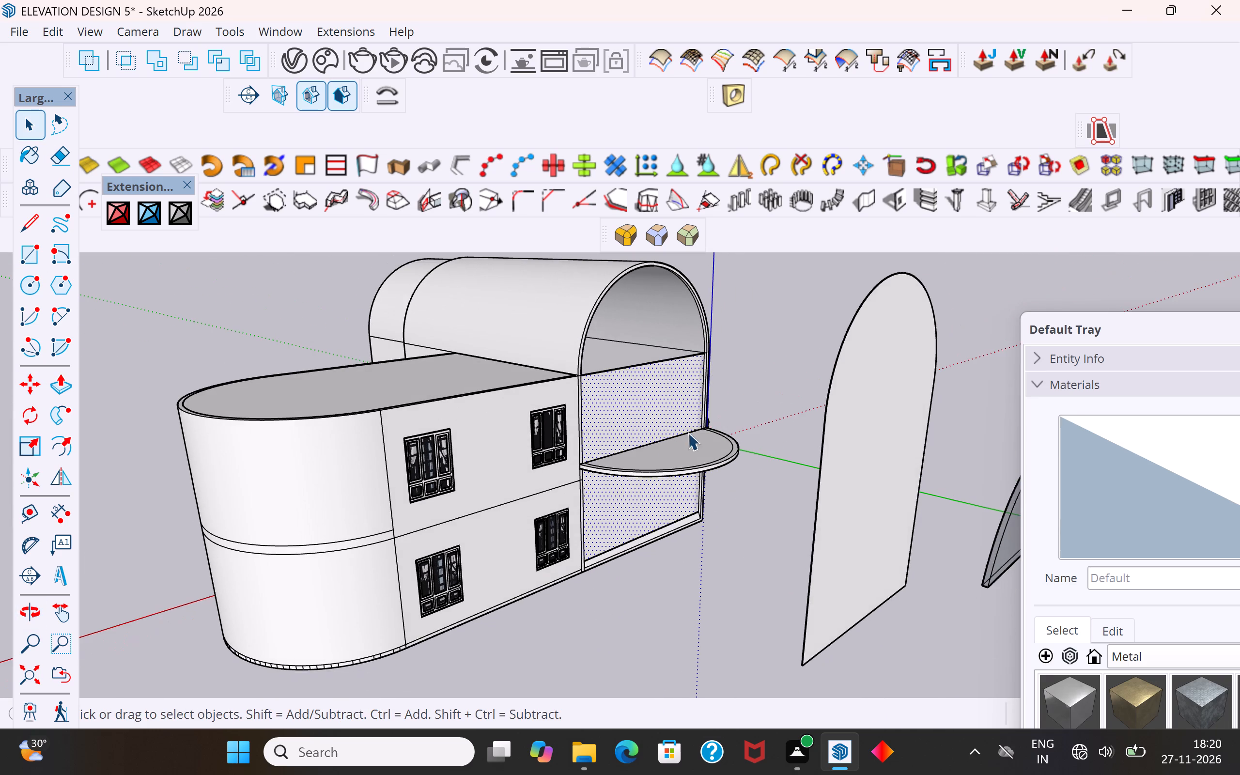
middle_drag(682, 446, 562, 604)
middle_drag(593, 489, 679, 369)
middle_drag(622, 500, 663, 435)
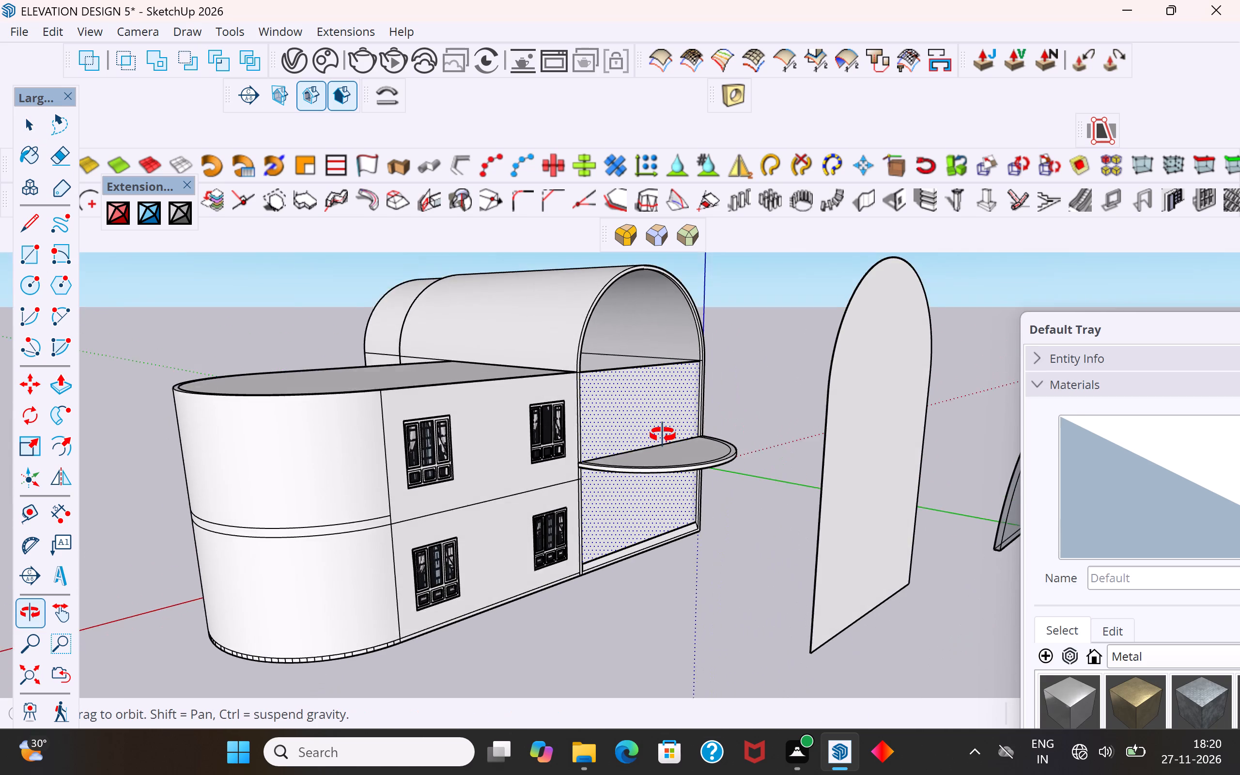
middle_drag(663, 435, 553, 459)
middle_drag(584, 474, 611, 480)
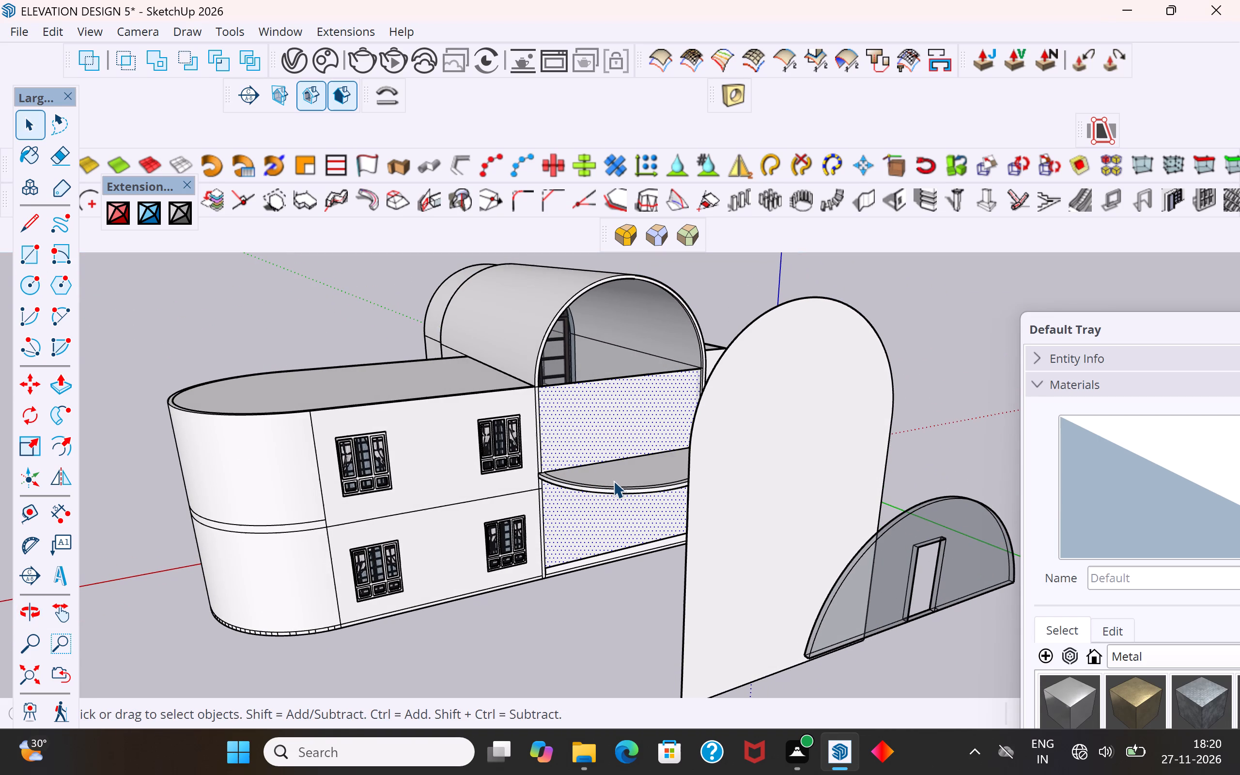
click(30, 232)
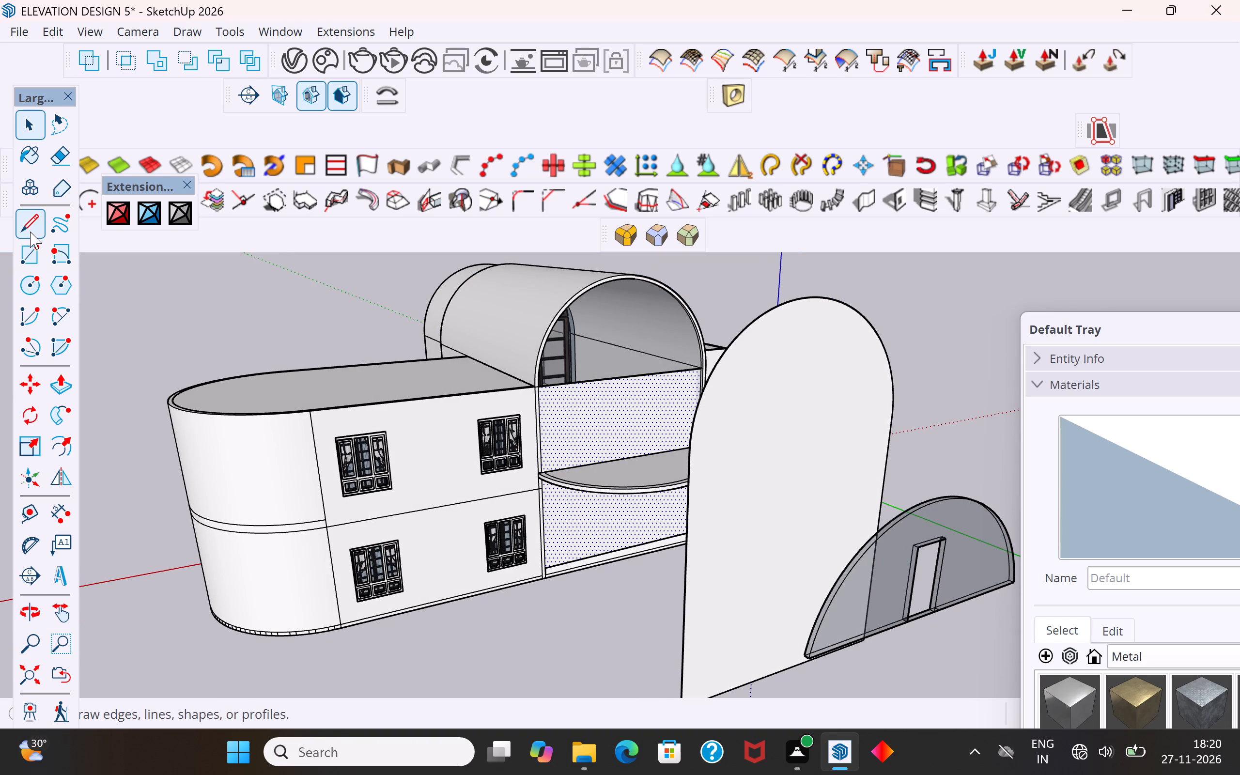
click(687, 454)
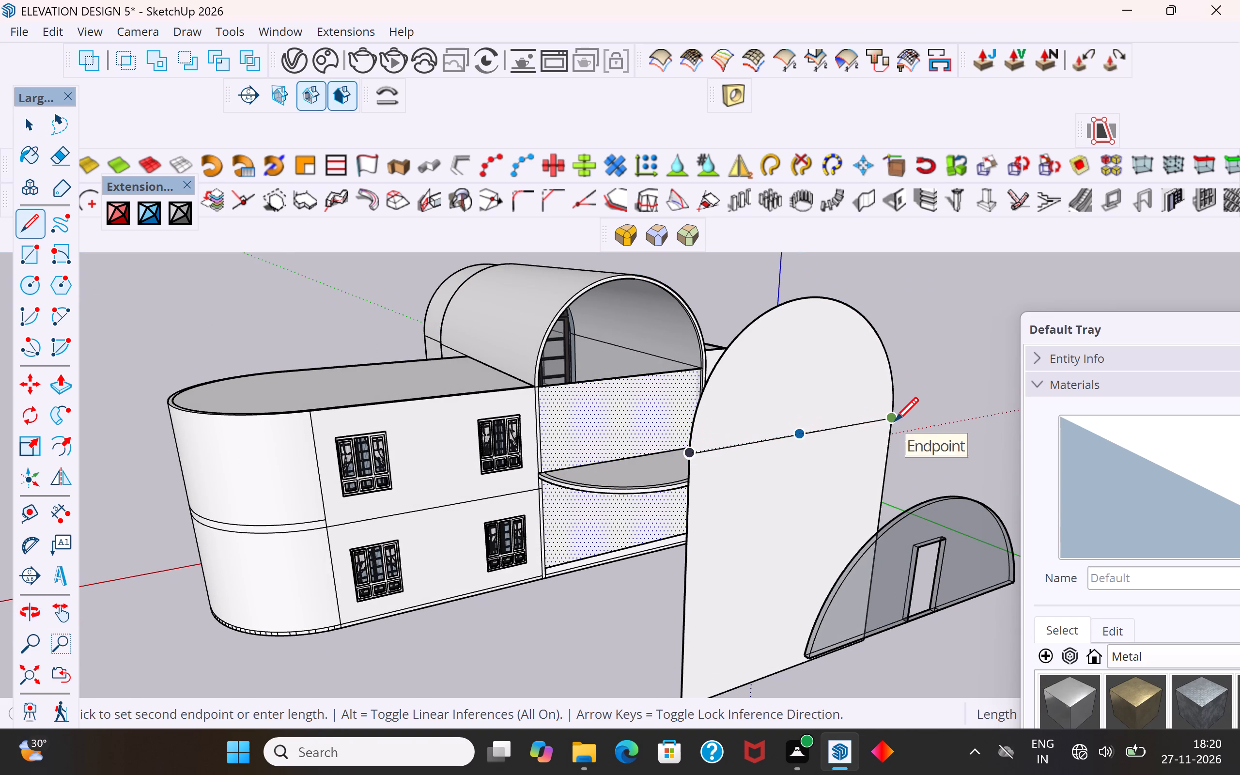
click(895, 423)
click(39, 128)
click(228, 282)
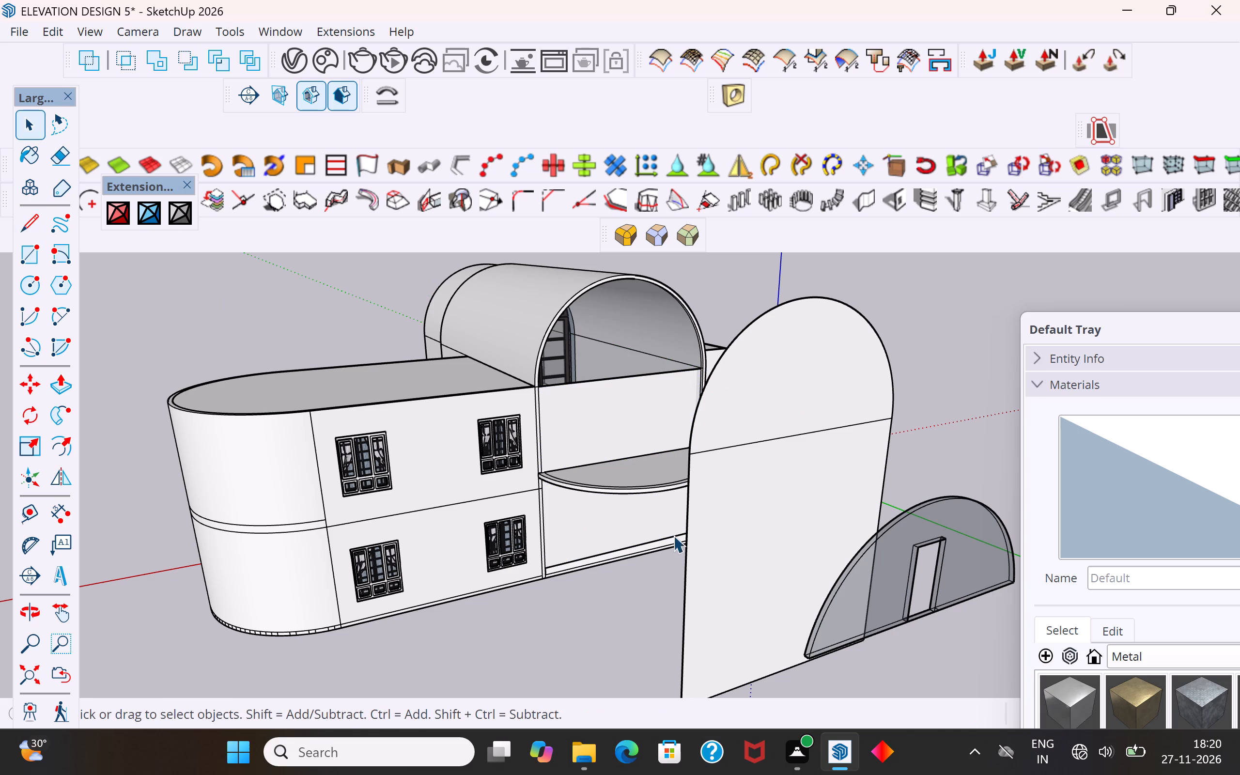
Delete the lower rectangular part of the freestanding arched face and its leftover side and bottom edges.
click(734, 540)
key(Delete)
click(685, 550)
key(Delete)
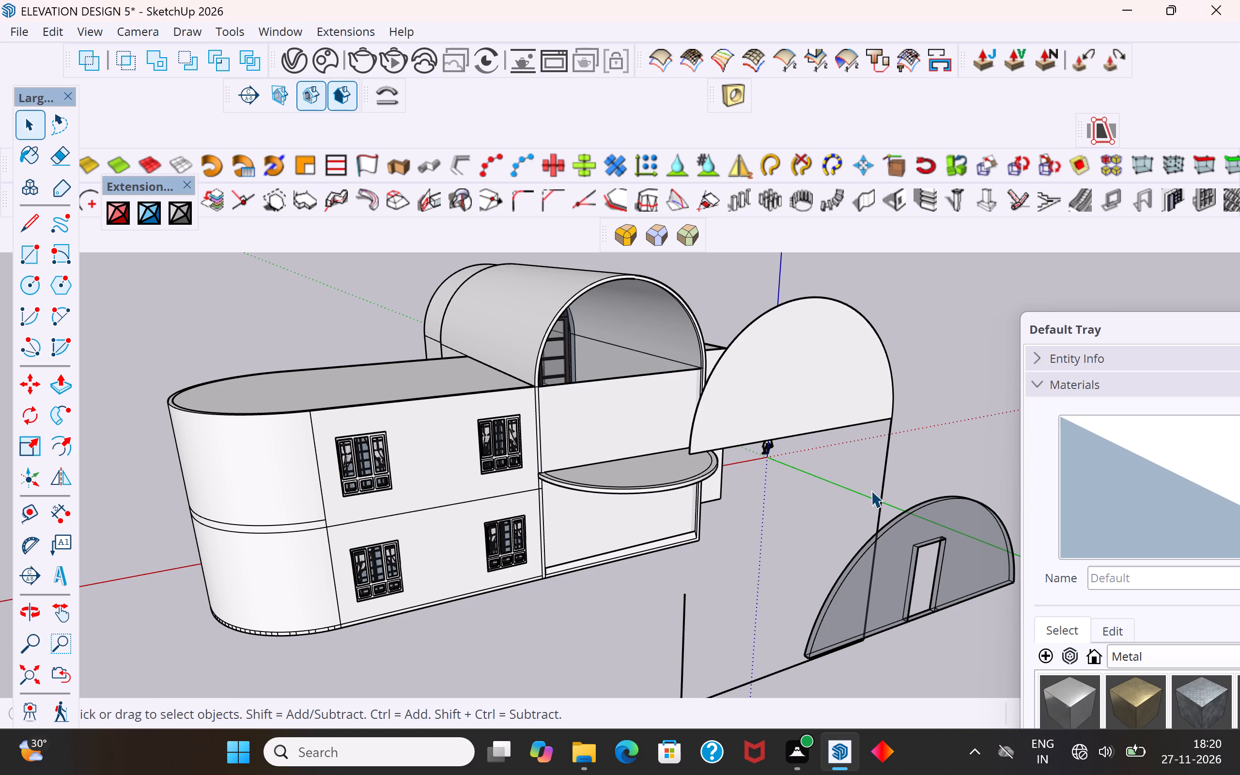
click(882, 480)
key(Delete)
scroll(735, 568, down, 4)
drag(720, 616, 696, 638)
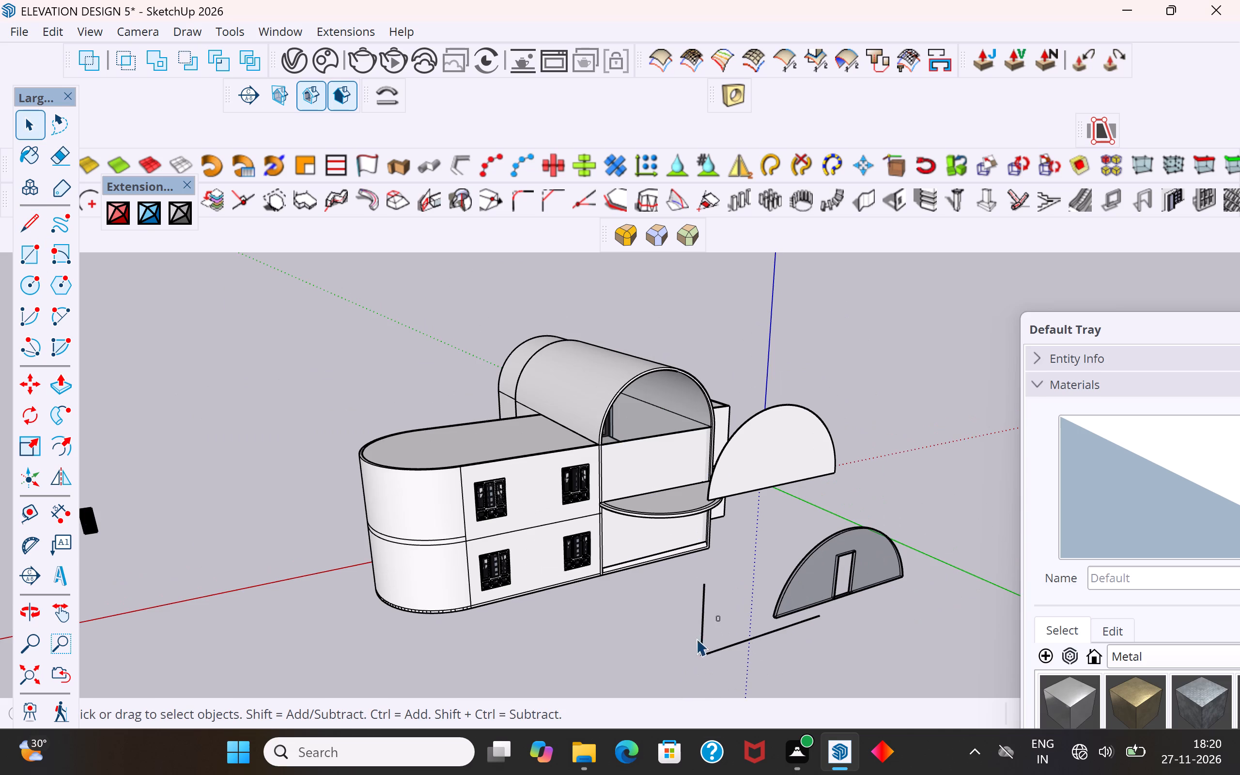
drag(696, 638, 670, 656)
key(Delete)
Examine the trimmed freestanding arch face and the rectangular face filling the front opening above and below the balcony.
middle_drag(788, 613, 778, 645)
click(776, 479)
middle_drag(765, 578, 786, 612)
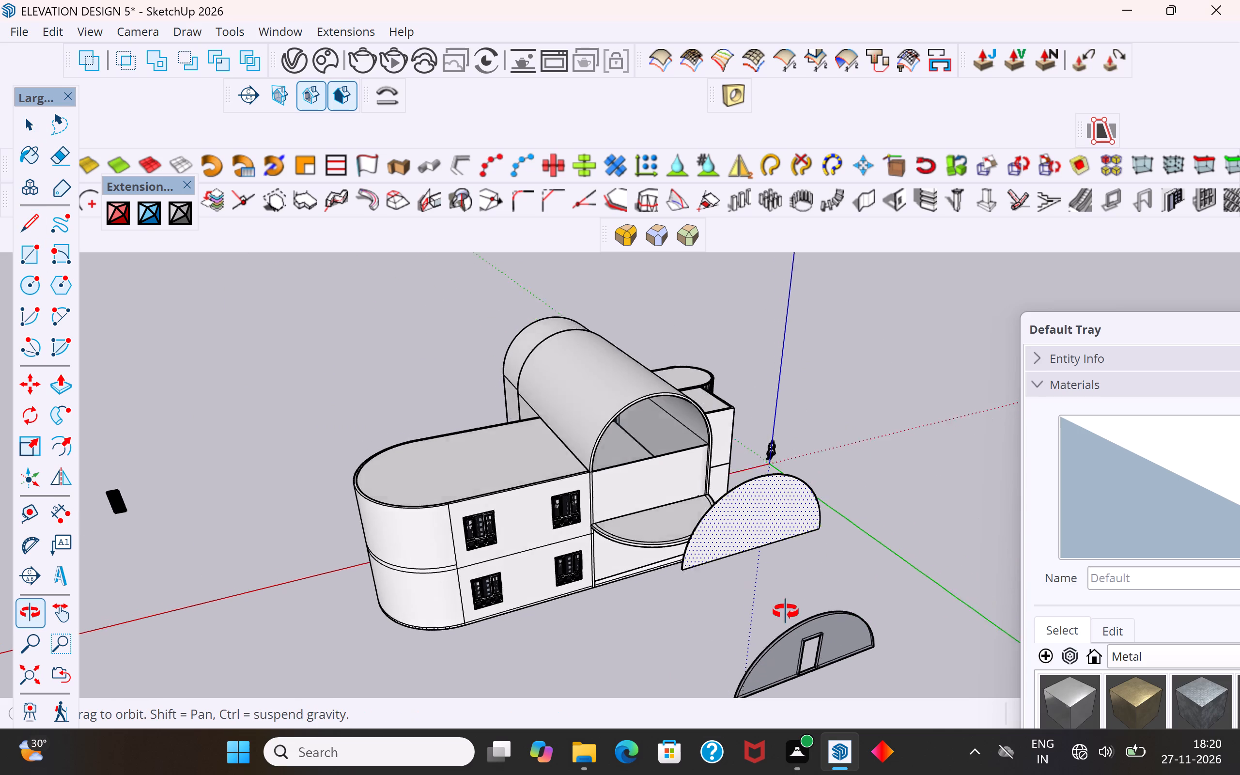
middle_drag(786, 612, 775, 491)
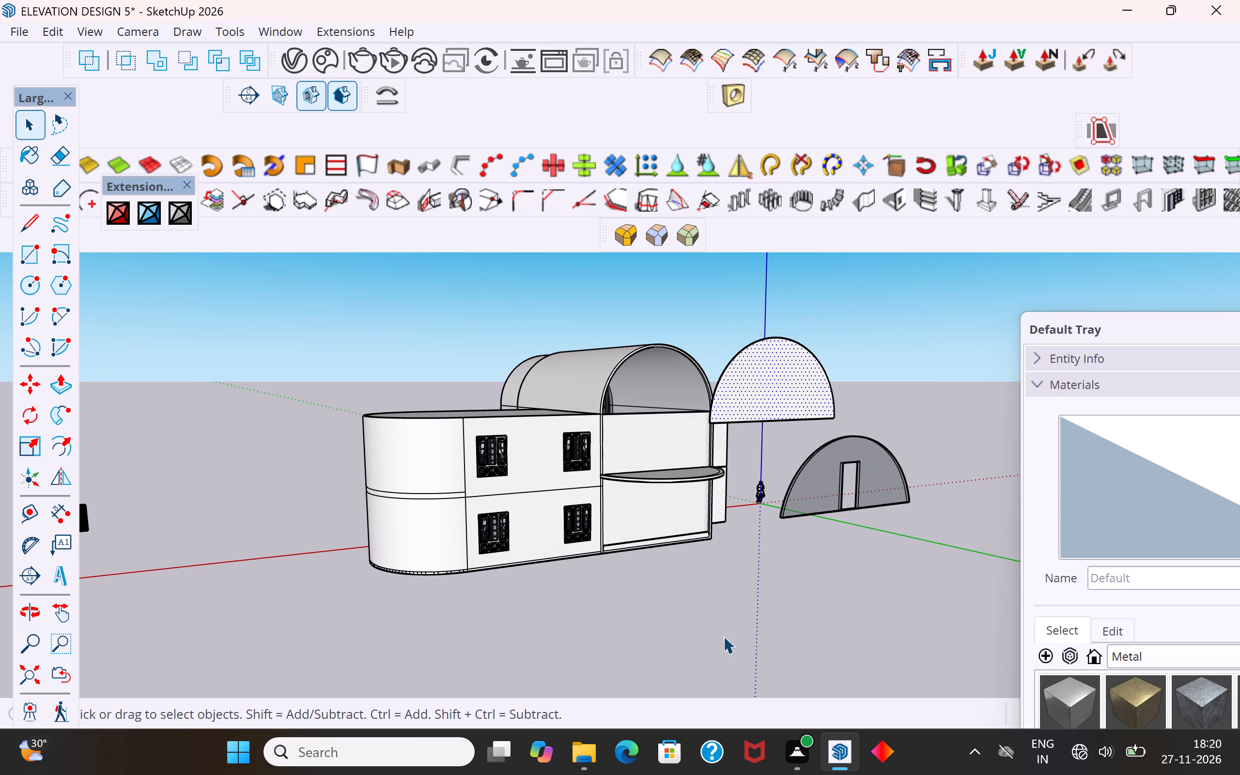
scroll(671, 527, down, 6)
middle_drag(712, 589, 763, 700)
scroll(750, 492, up, 5)
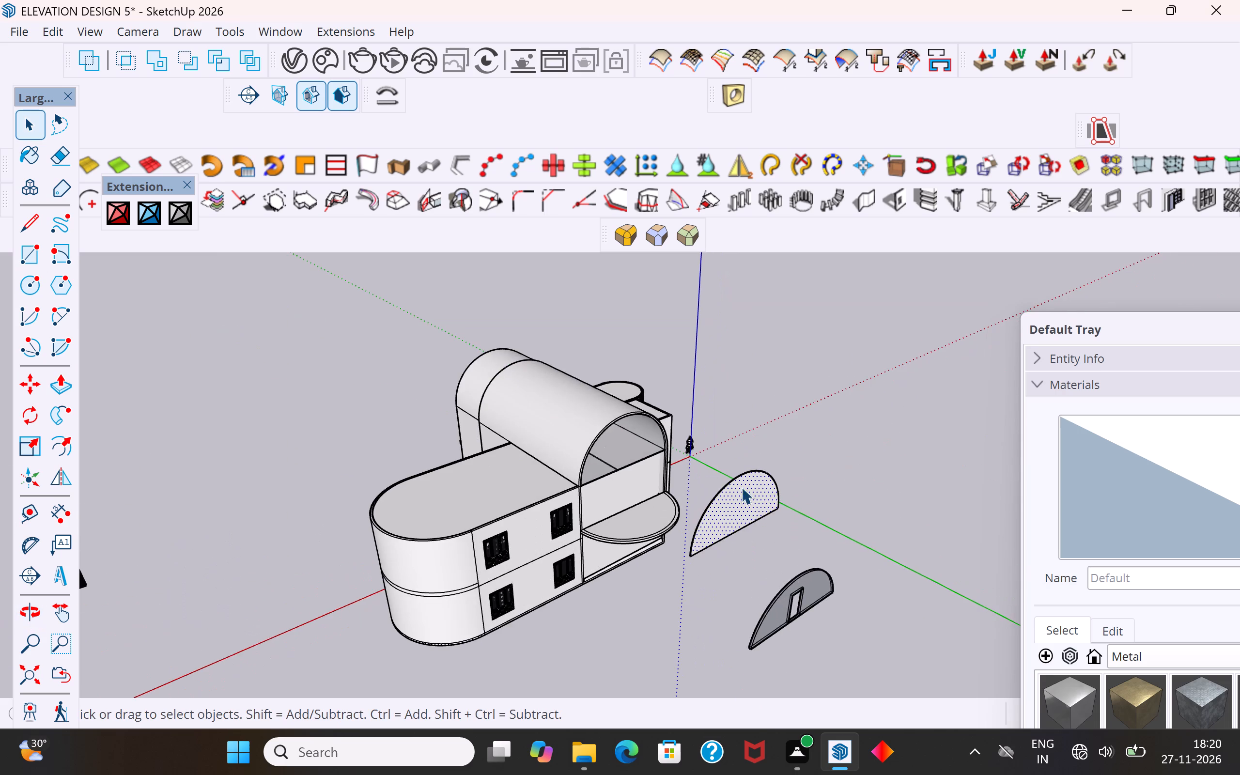
middle_drag(686, 537, 777, 494)
scroll(722, 434, up, 1)
scroll(658, 481, up, 4)
middle_drag(671, 512, 592, 574)
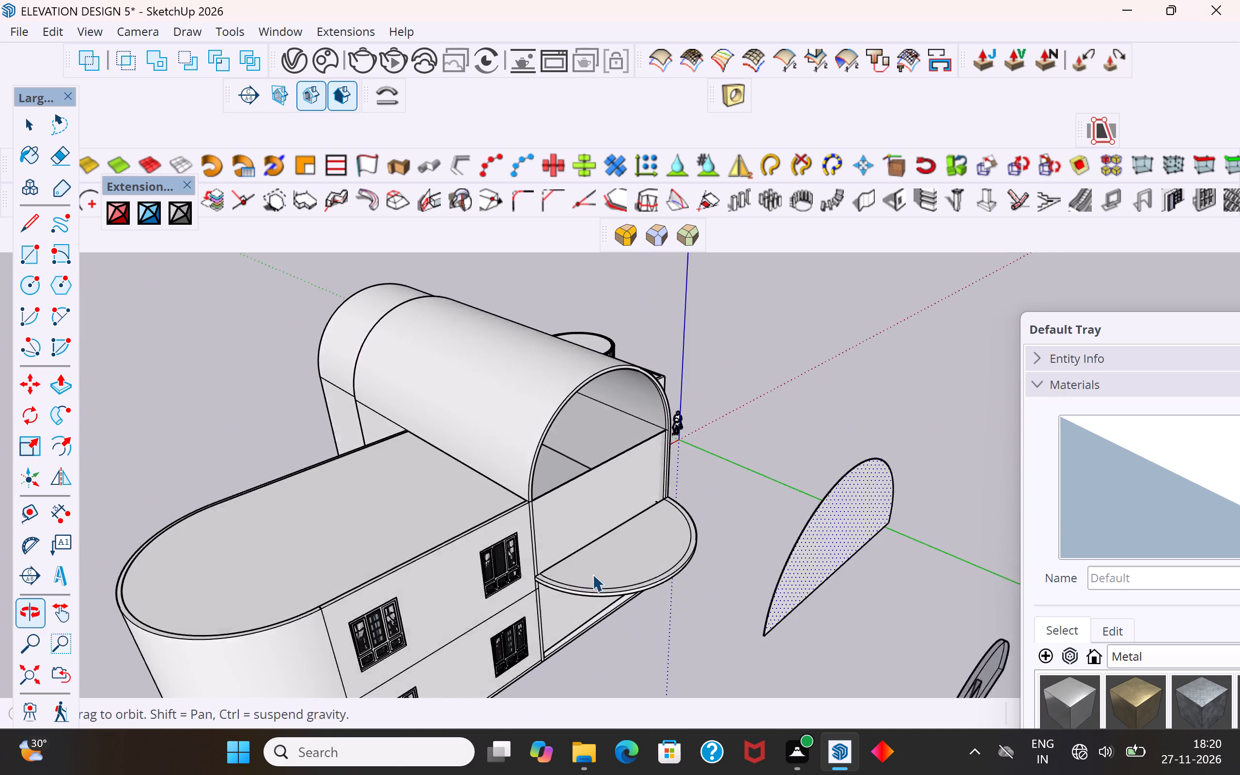
middle_drag(592, 574, 593, 574)
scroll(584, 532, up, 4)
click(585, 514)
middle_drag(642, 547, 658, 432)
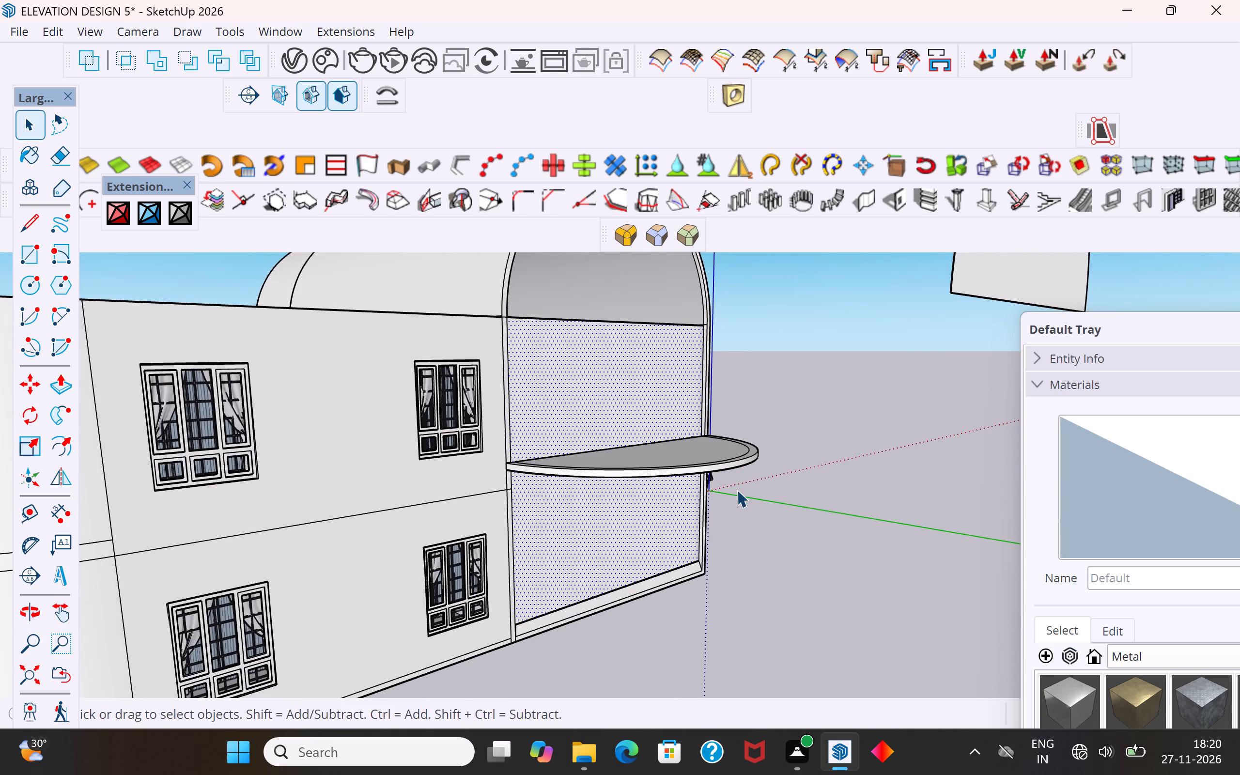
scroll(737, 490, down, 4)
middle_drag(743, 533, 498, 682)
scroll(579, 478, up, 4)
middle_drag(594, 513, 698, 518)
scroll(630, 518, up, 8)
middle_drag(641, 529, 561, 471)
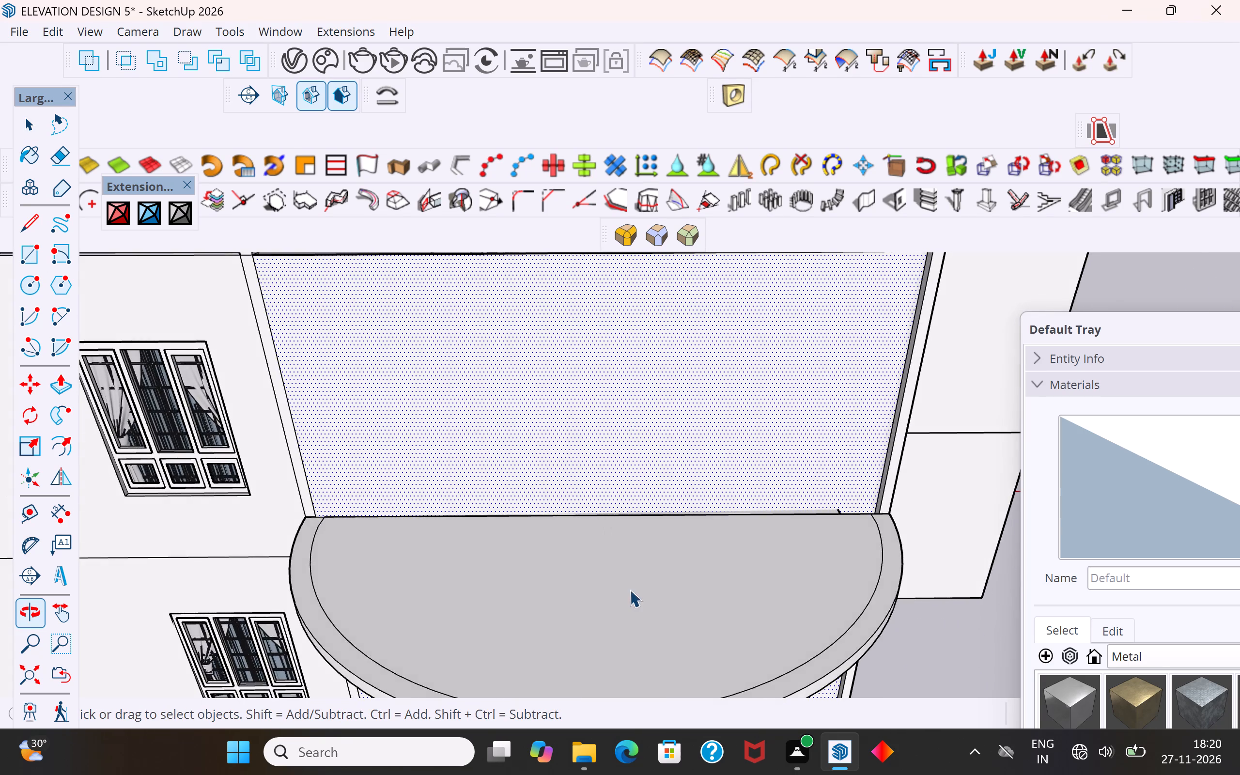
scroll(629, 591, down, 3)
scroll(562, 458, down, 6)
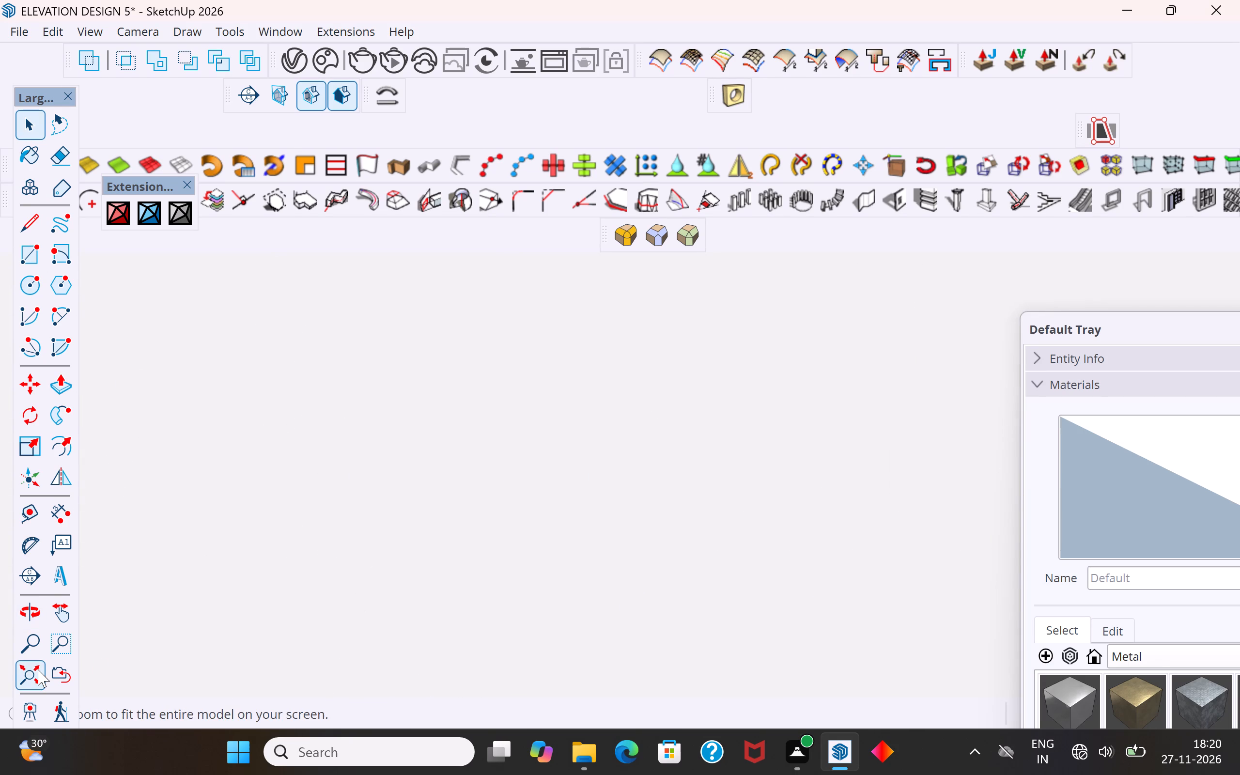
Examine the joint where the balcony slab meets the rectangular face in the front opening.
click(38, 669)
click(673, 577)
middle_drag(890, 520, 929, 572)
scroll(871, 460, up, 3)
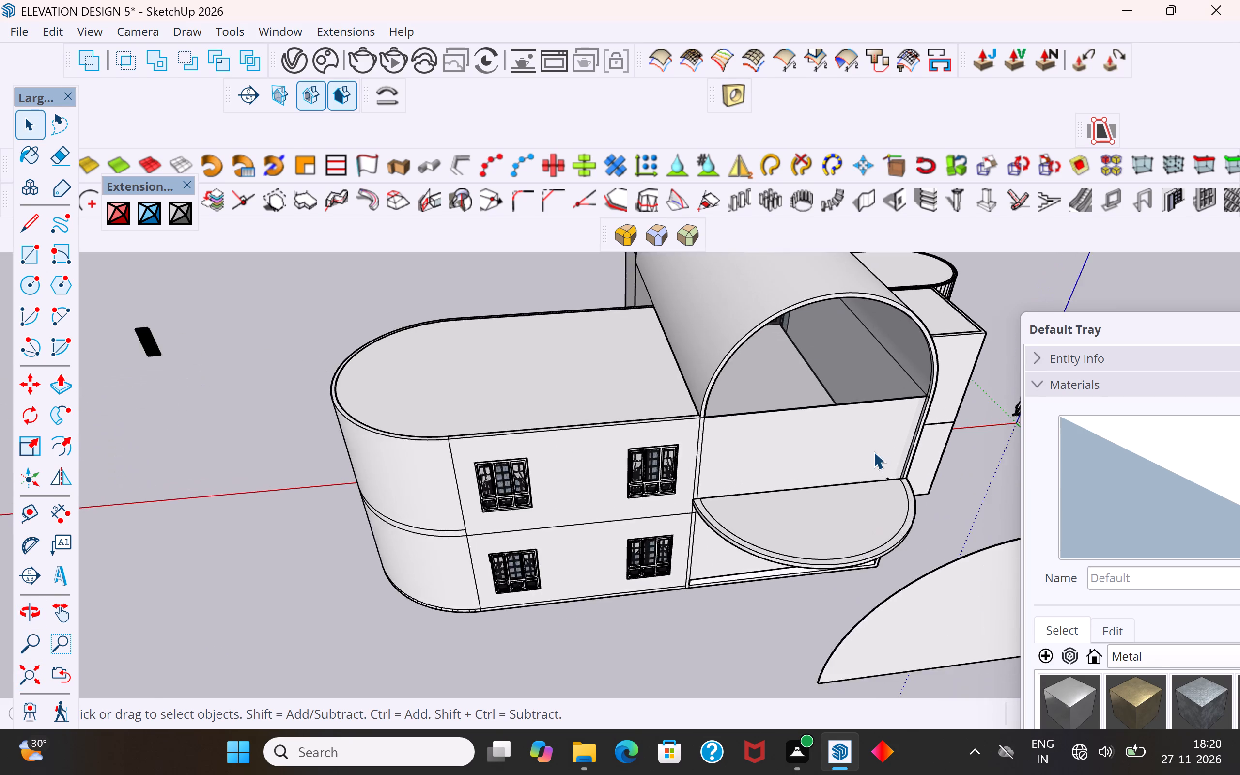
scroll(873, 451, up, 12)
middle_drag(846, 463, 822, 526)
scroll(822, 523, up, 4)
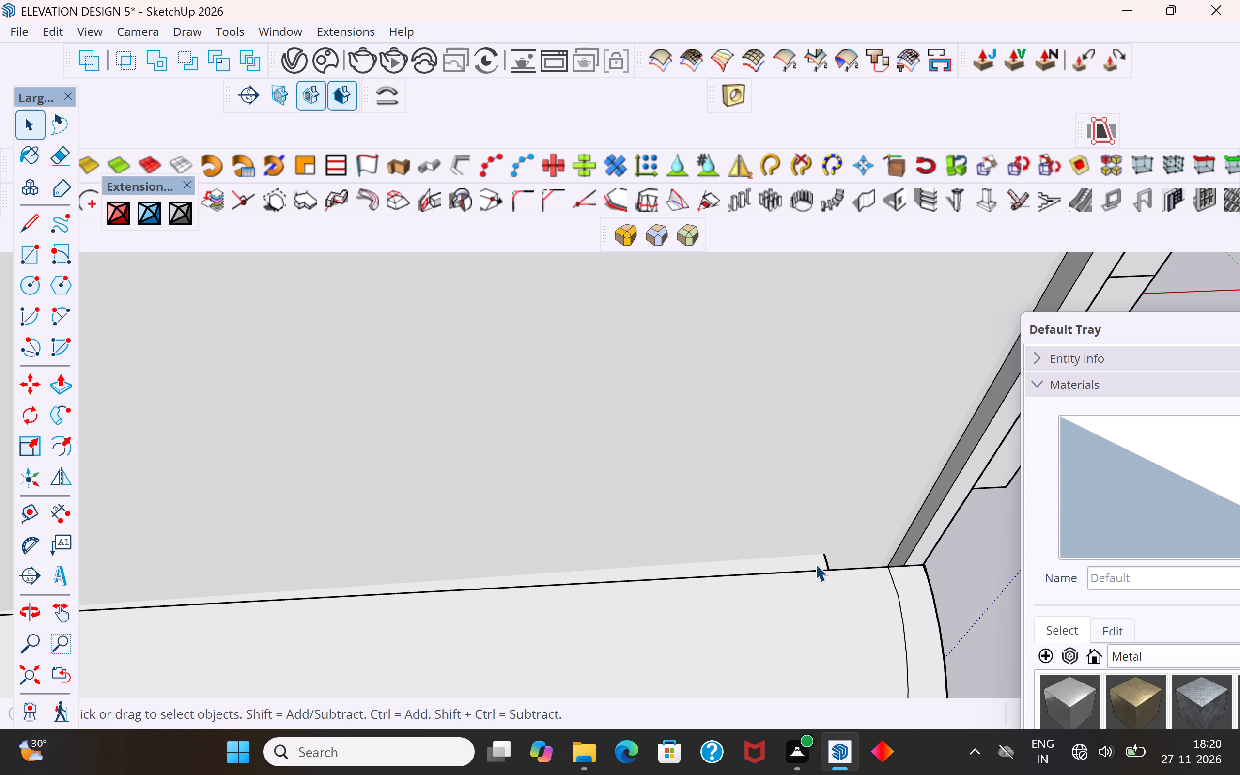
click(815, 564)
middle_drag(823, 566, 961, 690)
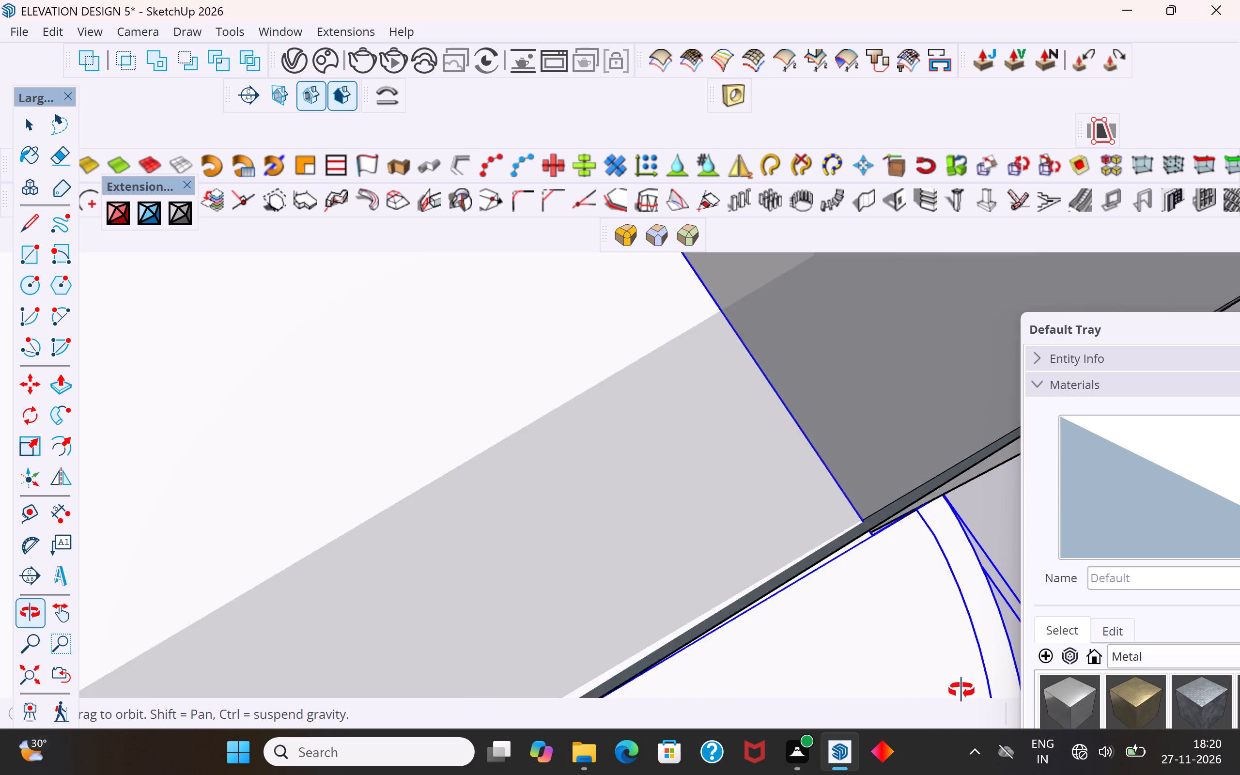
middle_drag(961, 690, 849, 573)
scroll(806, 481, down, 3)
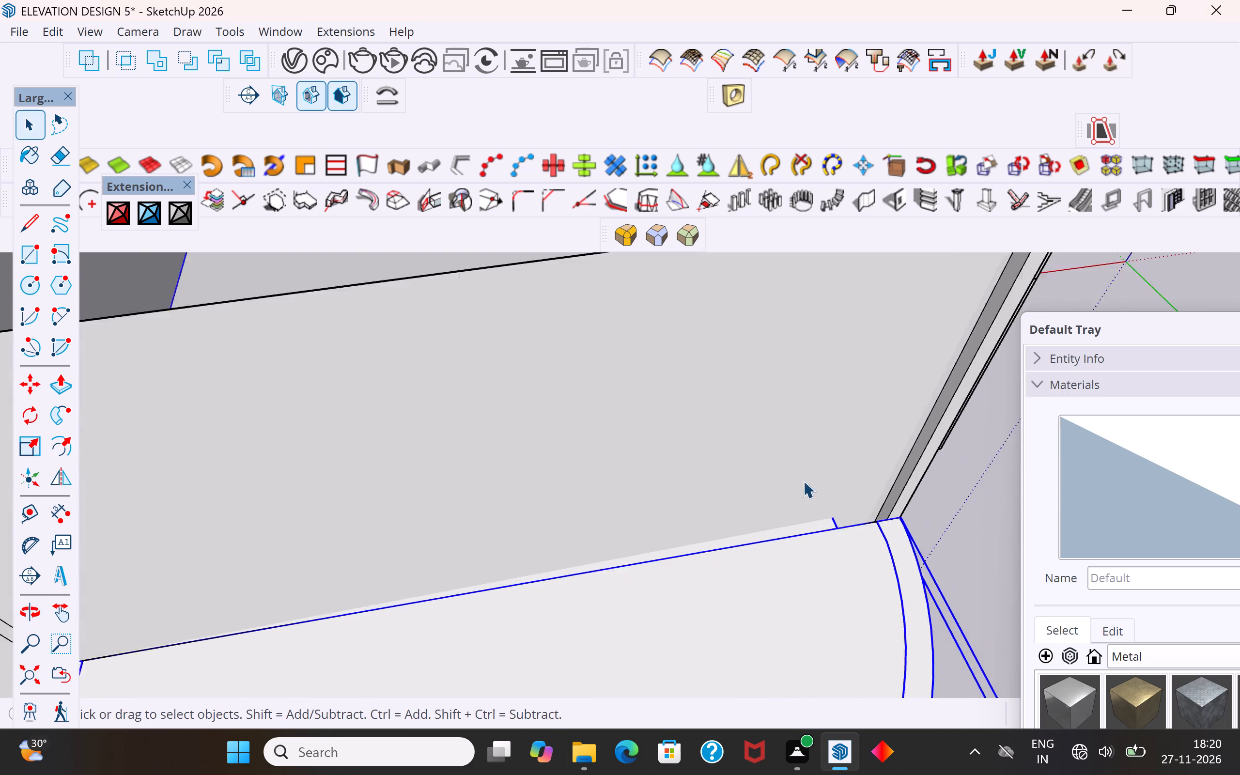
scroll(803, 480, down, 8)
middle_drag(802, 515, 750, 528)
scroll(807, 558, up, 4)
middle_drag(807, 554, 700, 560)
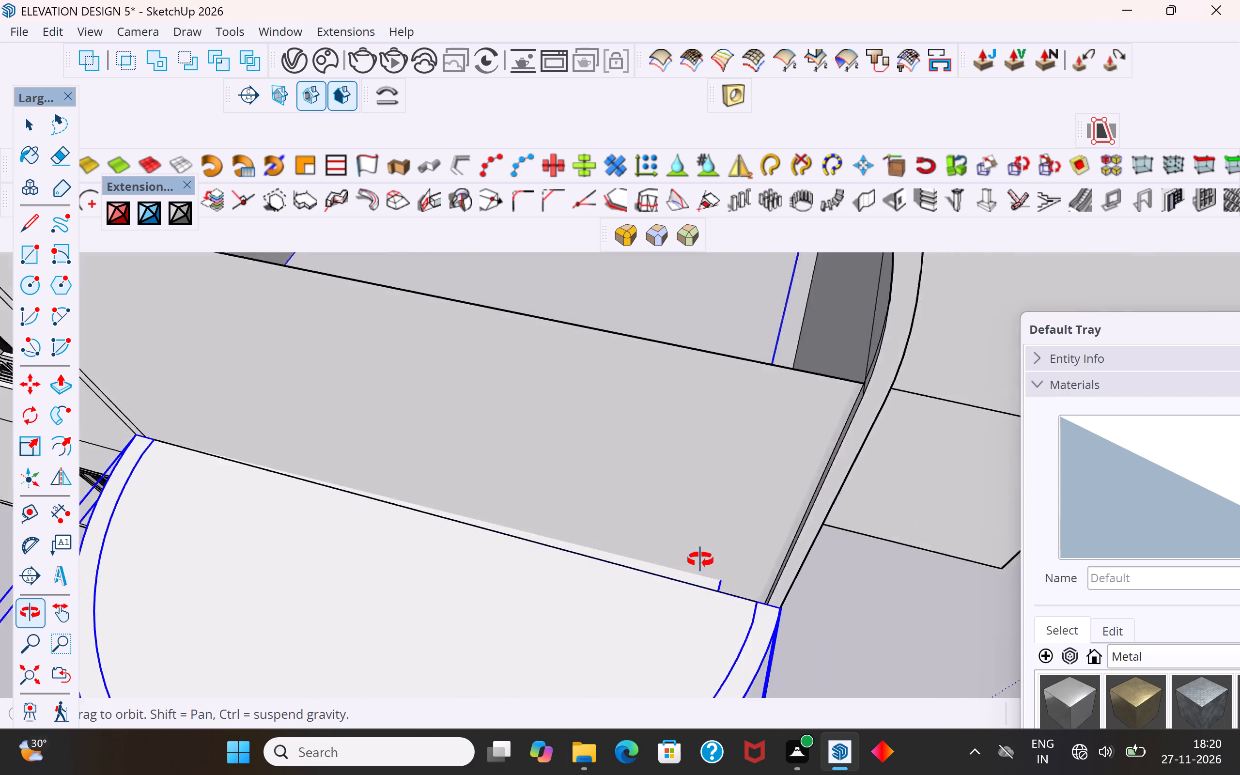
middle_drag(700, 560, 693, 558)
scroll(708, 589, up, 3)
middle_drag(759, 611, 819, 727)
middle_drag(835, 536, 721, 508)
middle_drag(719, 567, 776, 413)
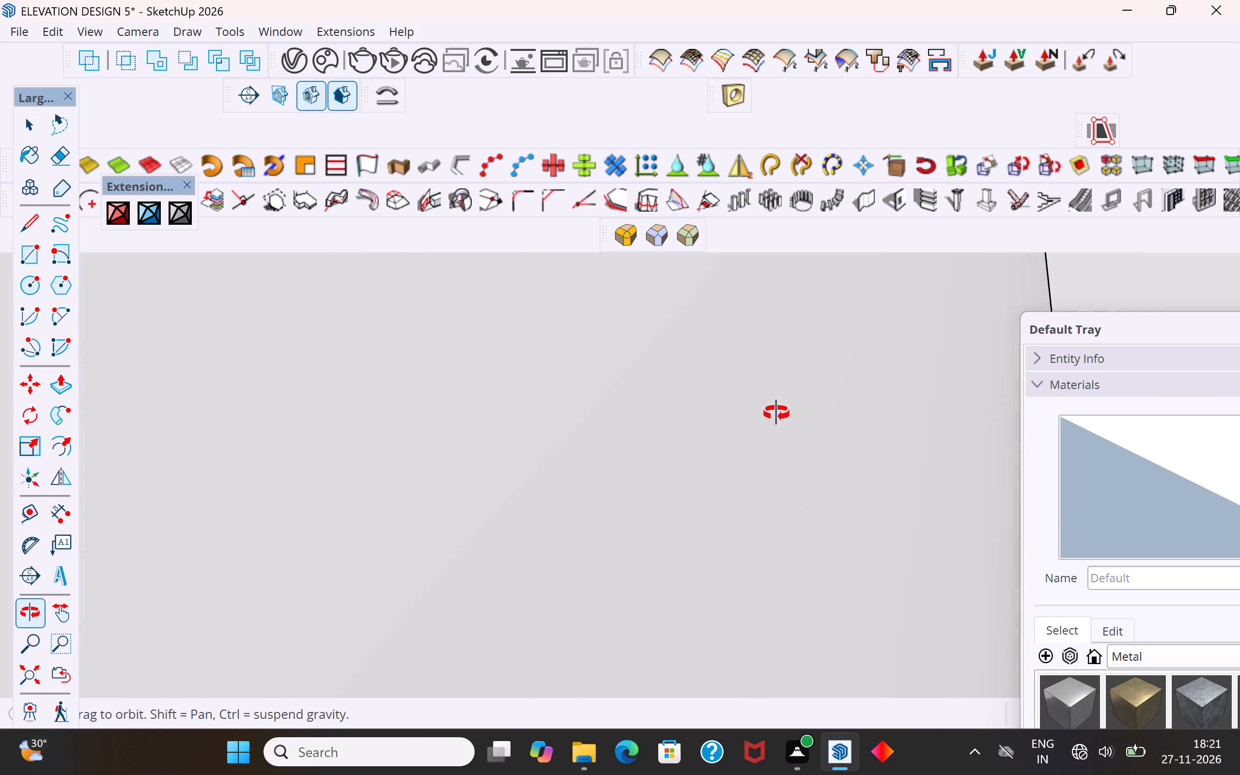
middle_drag(776, 413, 776, 412)
scroll(589, 516, down, 6)
scroll(591, 450, down, 4)
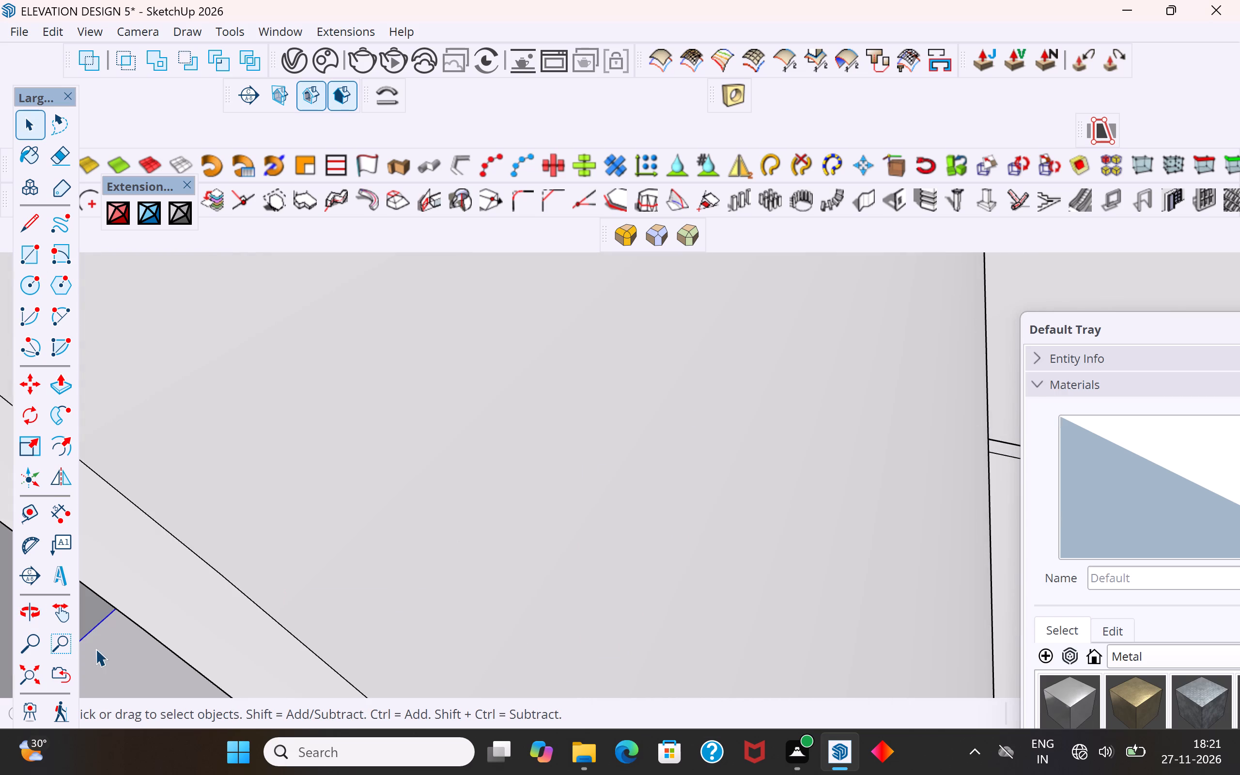
Examine the upper-floor interior through the front opening, especially the floor edge beside the arched glazed door.
click(30, 665)
scroll(409, 556, down, 4)
click(657, 607)
middle_drag(620, 517, 636, 452)
scroll(620, 452, up, 15)
middle_drag(651, 518, 716, 542)
scroll(712, 547, up, 5)
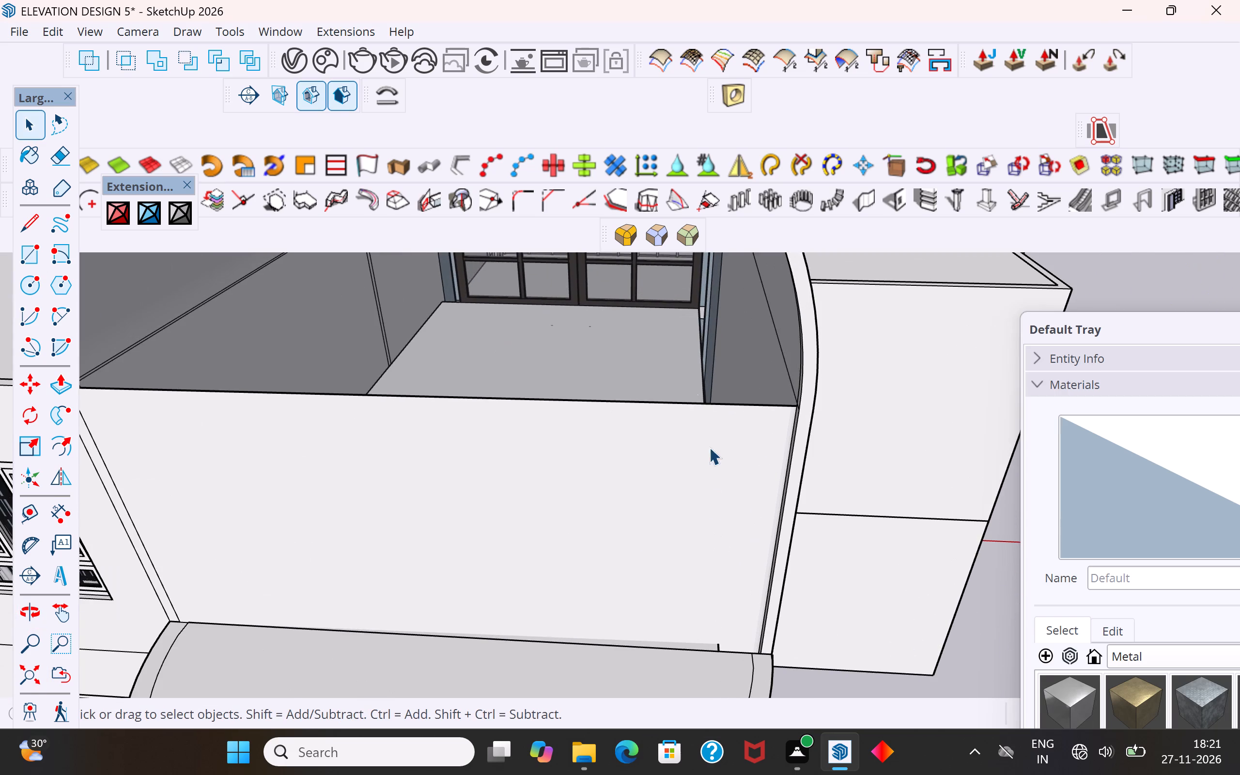
middle_drag(692, 314, 639, 318)
scroll(771, 357, up, 20)
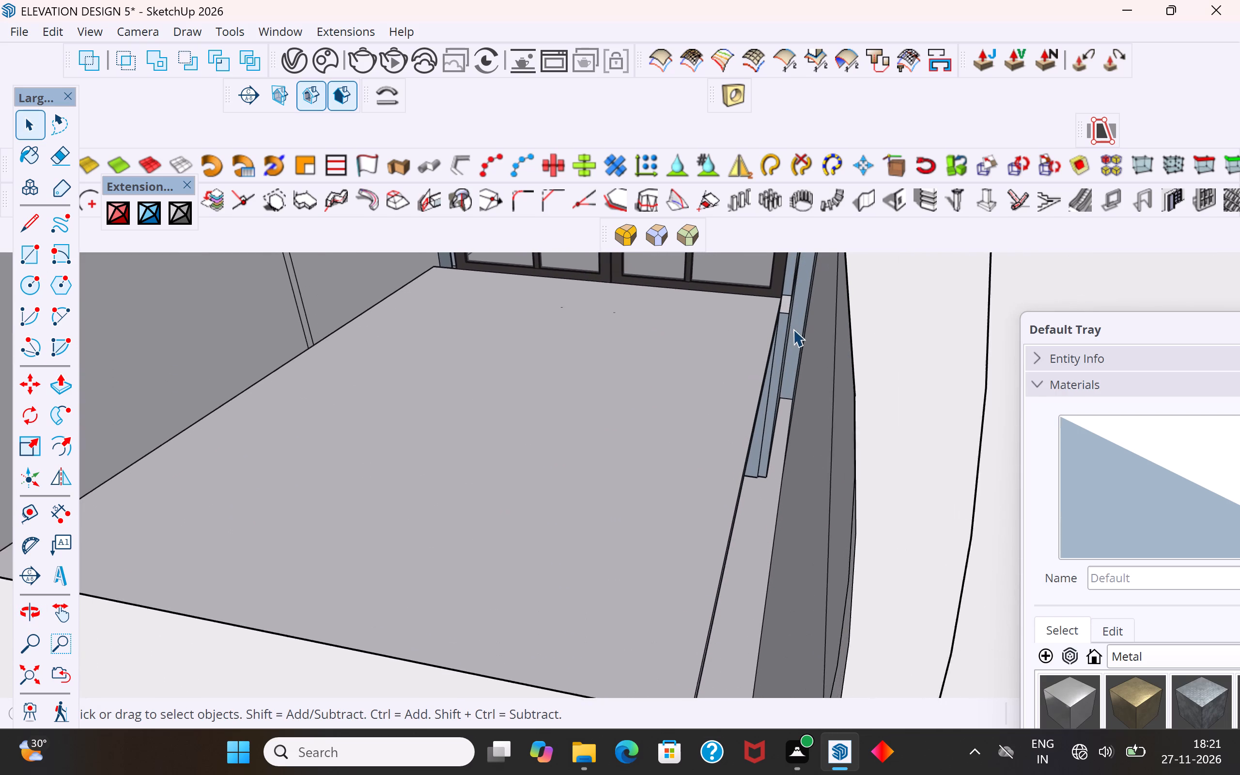
scroll(793, 329, up, 13)
middle_drag(870, 360, 863, 316)
scroll(811, 485, up, 8)
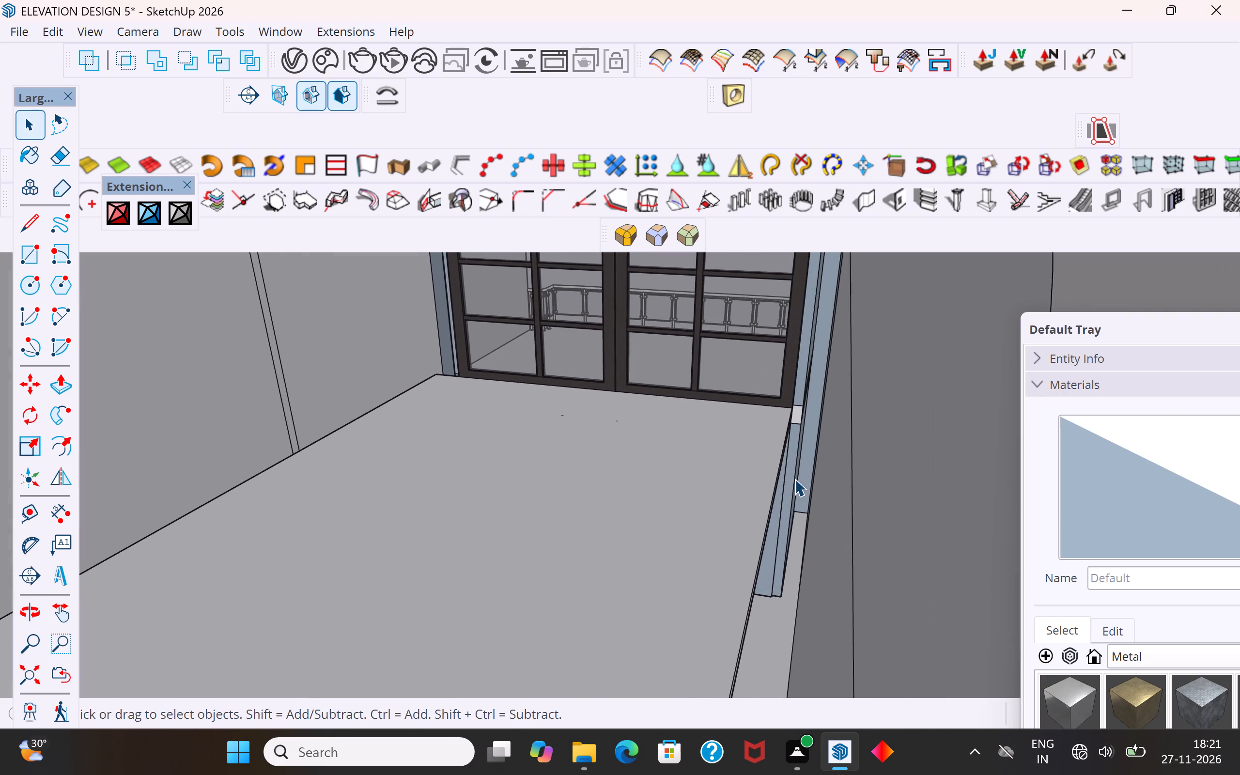
scroll(794, 479, up, 9)
middle_drag(769, 494, 754, 441)
scroll(815, 604, up, 5)
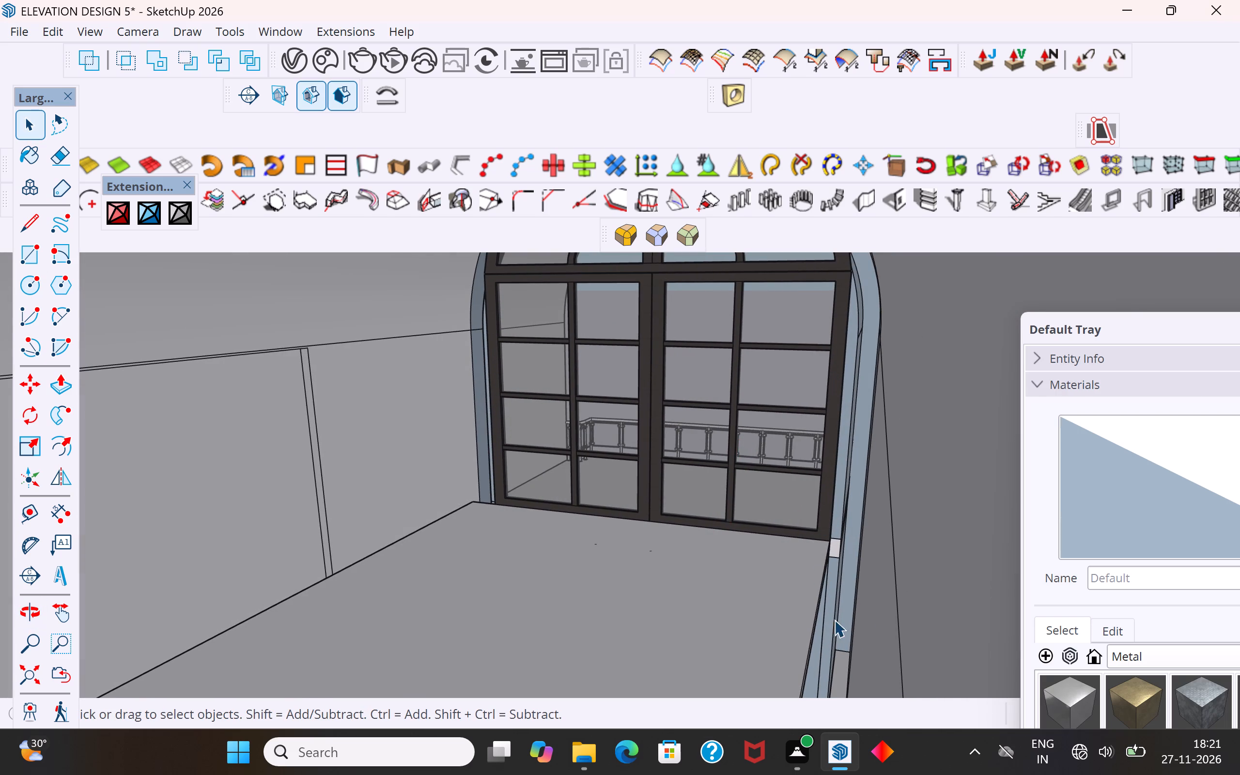
scroll(836, 624, up, 1)
middle_drag(836, 625, 820, 613)
scroll(855, 650, up, 4)
scroll(708, 525, down, 9)
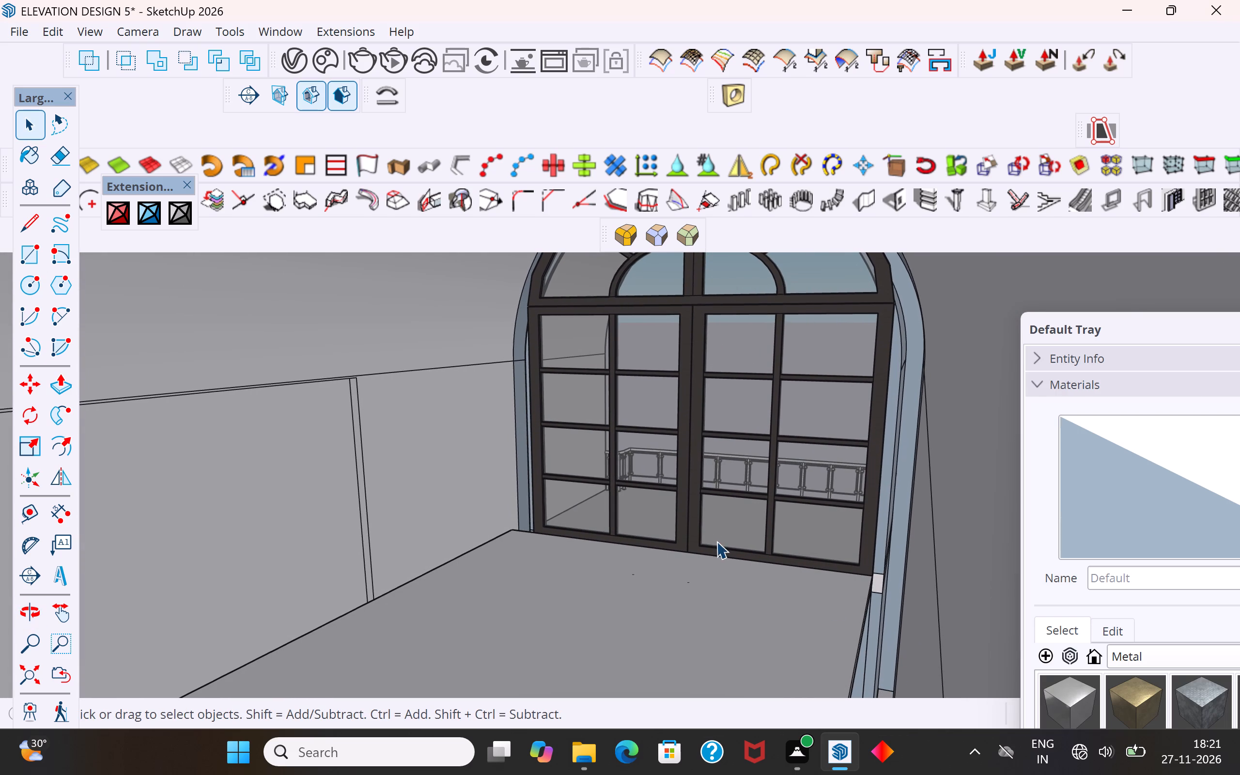
scroll(716, 541, down, 4)
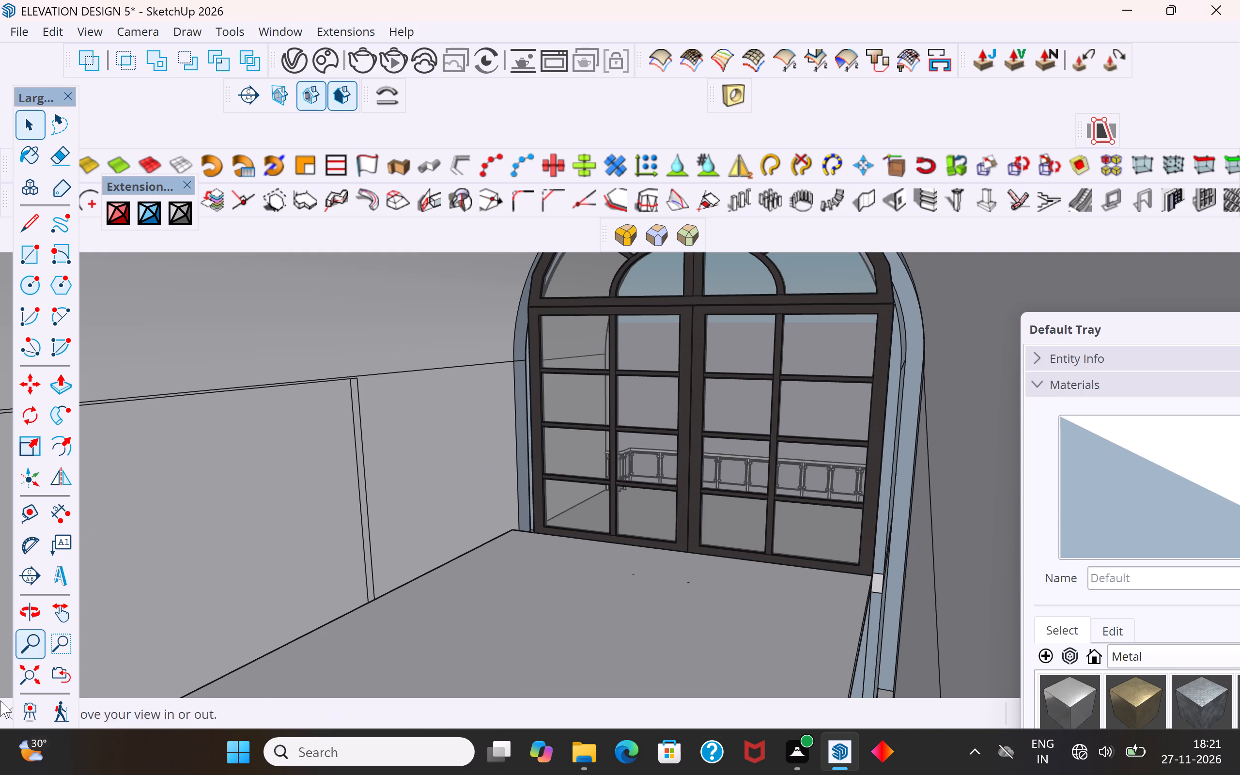
Delete the rectangular face filling the front opening and the horizontal edge left across it at the arch base.
click(28, 681)
click(698, 656)
middle_drag(686, 570, 713, 642)
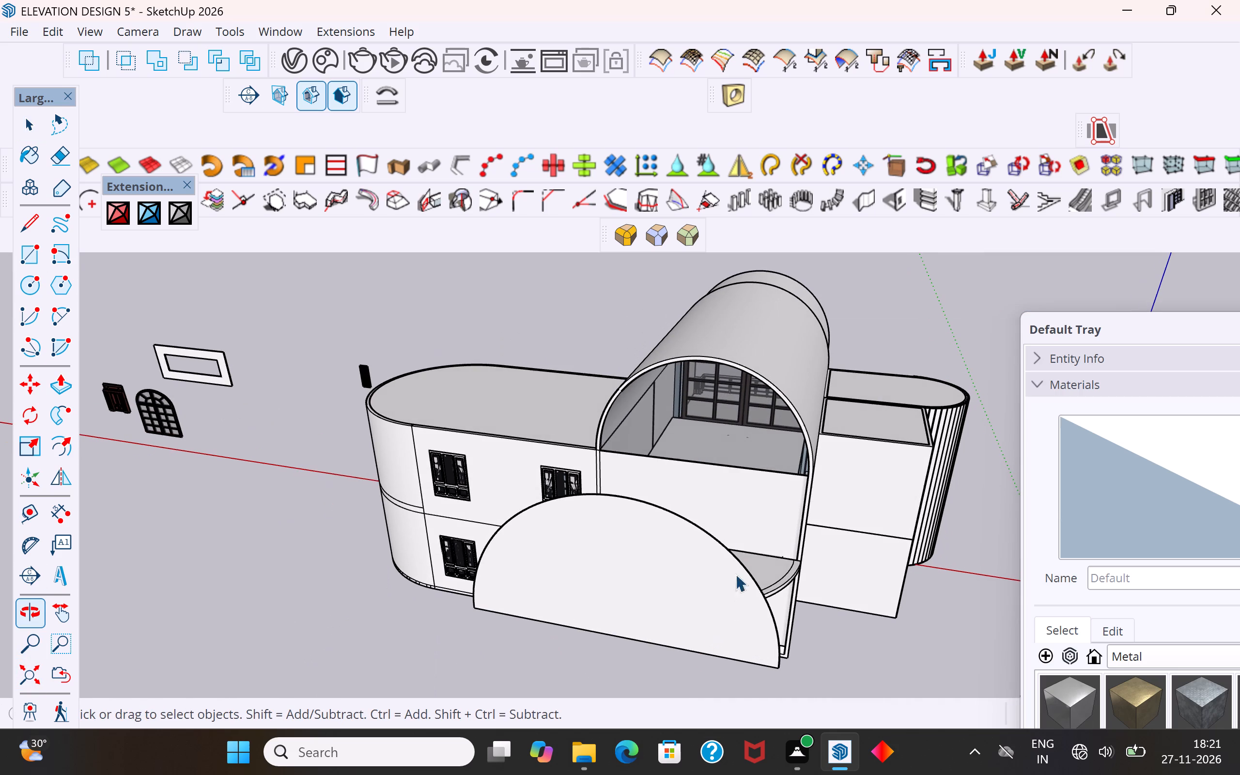
click(737, 508)
right_click(737, 508)
click(992, 658)
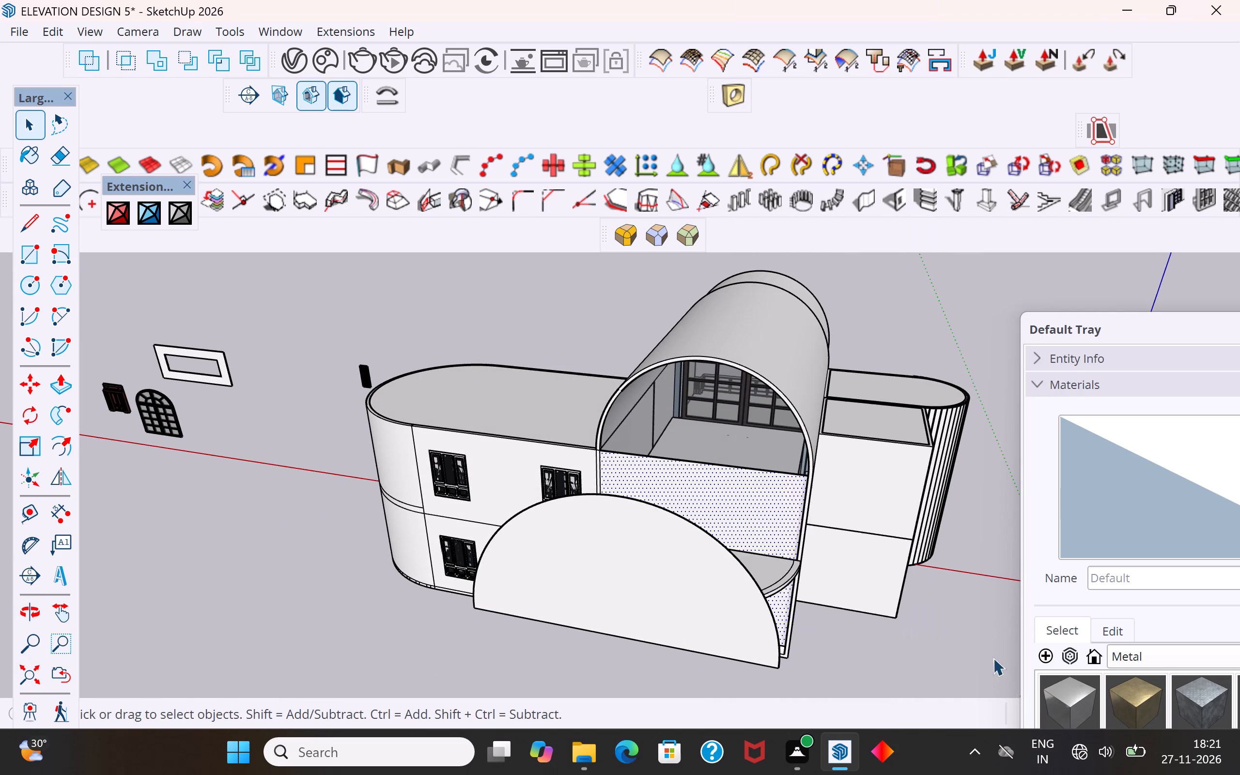
click(739, 517)
key(Delete)
middle_drag(767, 520, 806, 532)
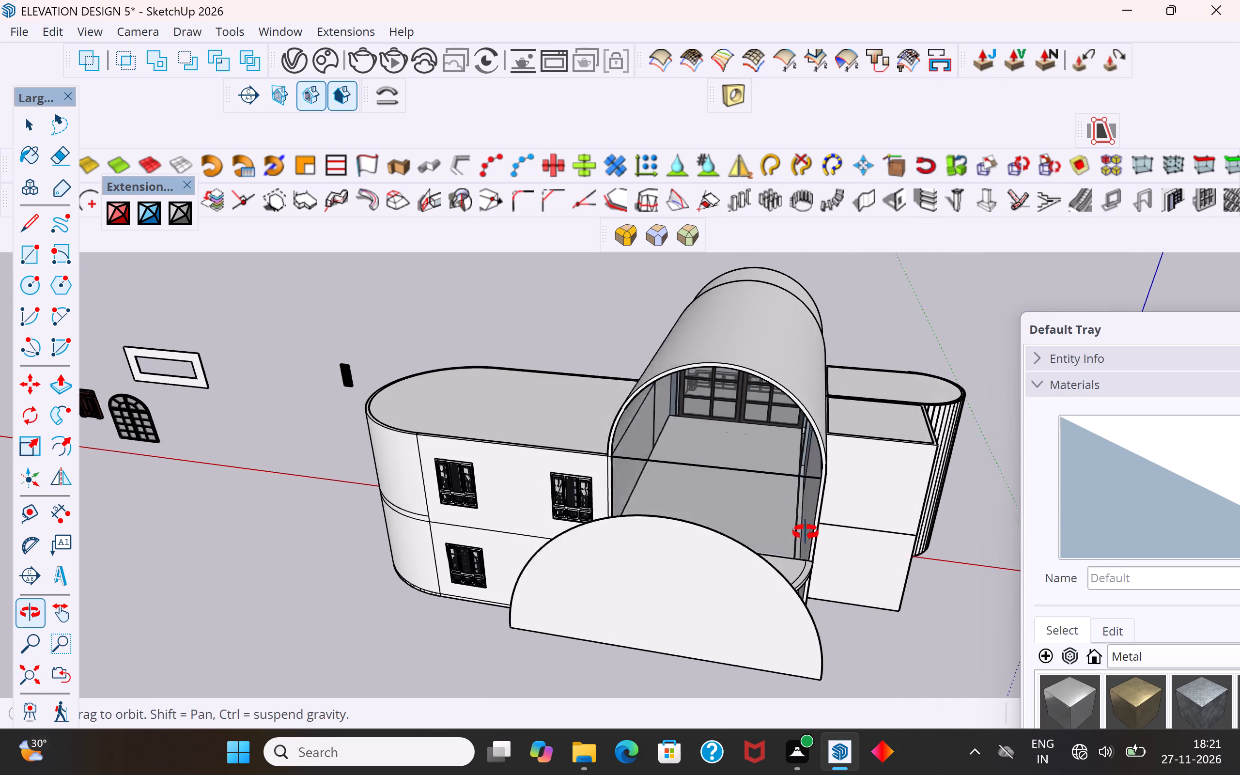
middle_drag(806, 532, 806, 531)
click(795, 473)
key(Delete)
Delete the remaining translucent face in the front opening below the balcony, together with its bounding edges.
middle_drag(723, 585, 933, 595)
scroll(818, 607, up, 1)
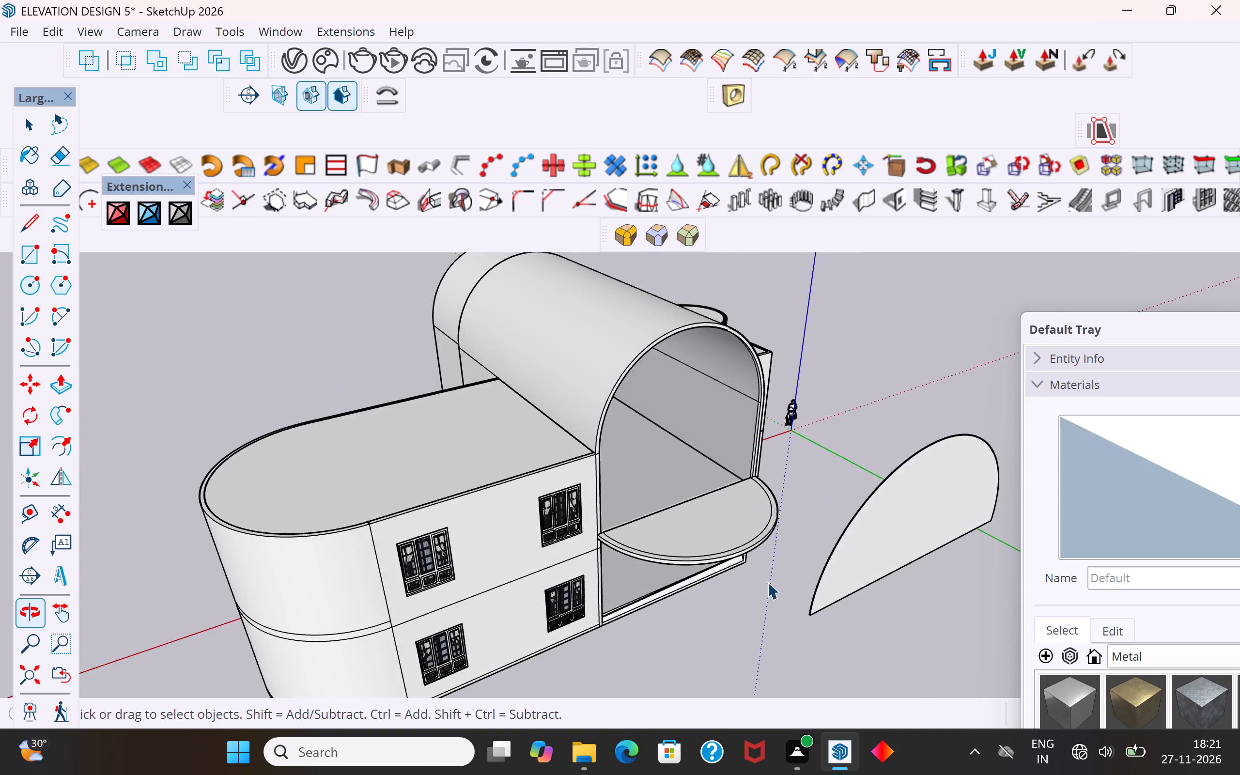
scroll(749, 579, up, 4)
middle_drag(756, 593, 616, 432)
scroll(644, 381, up, 3)
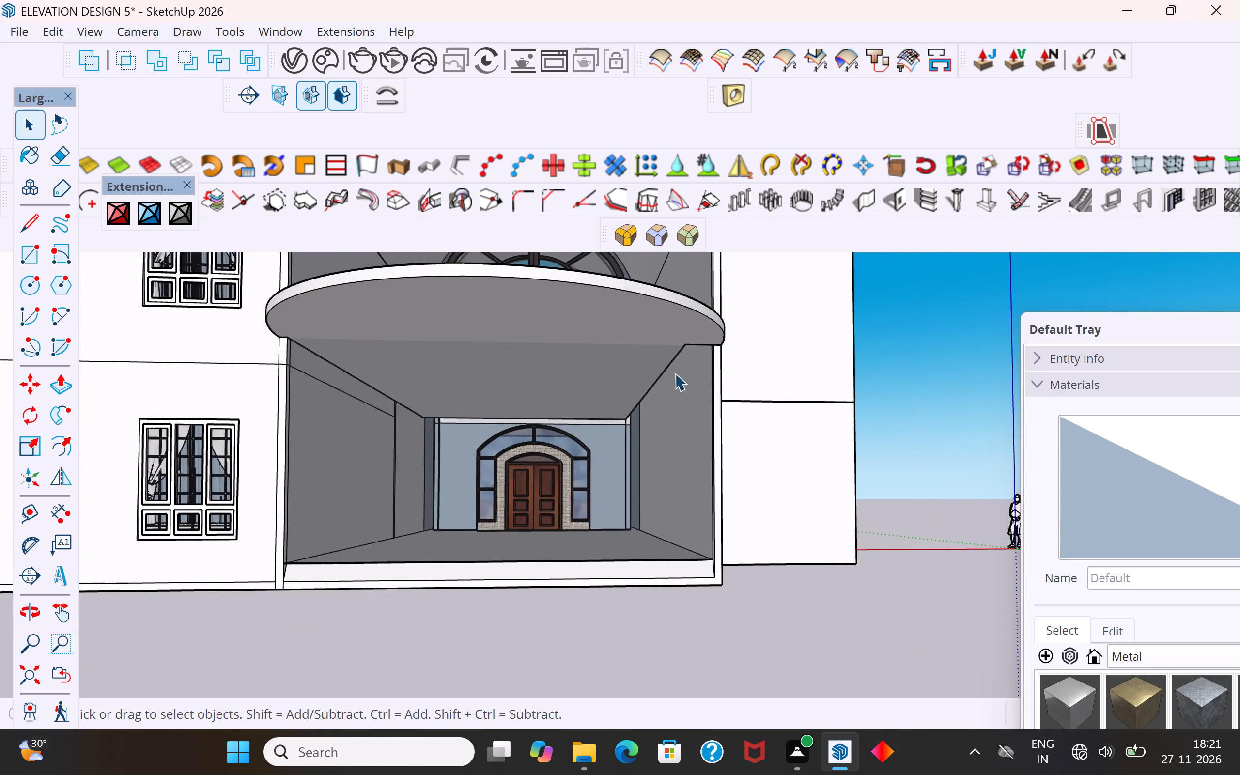
scroll(675, 373, up, 2)
middle_drag(688, 348, 587, 290)
scroll(588, 294, up, 4)
middle_drag(483, 296, 522, 317)
scroll(525, 481, down, 5)
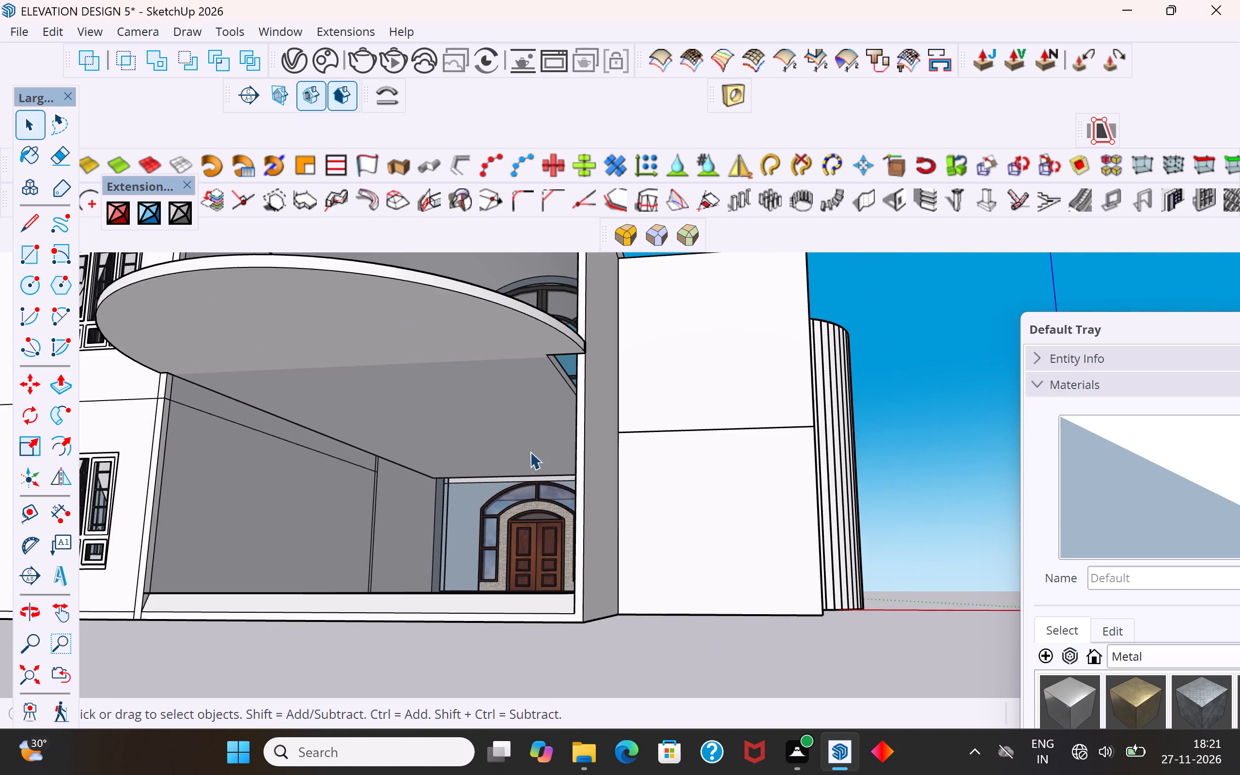
middle_drag(529, 438, 541, 360)
scroll(577, 406, down, 7)
scroll(563, 239, up, 12)
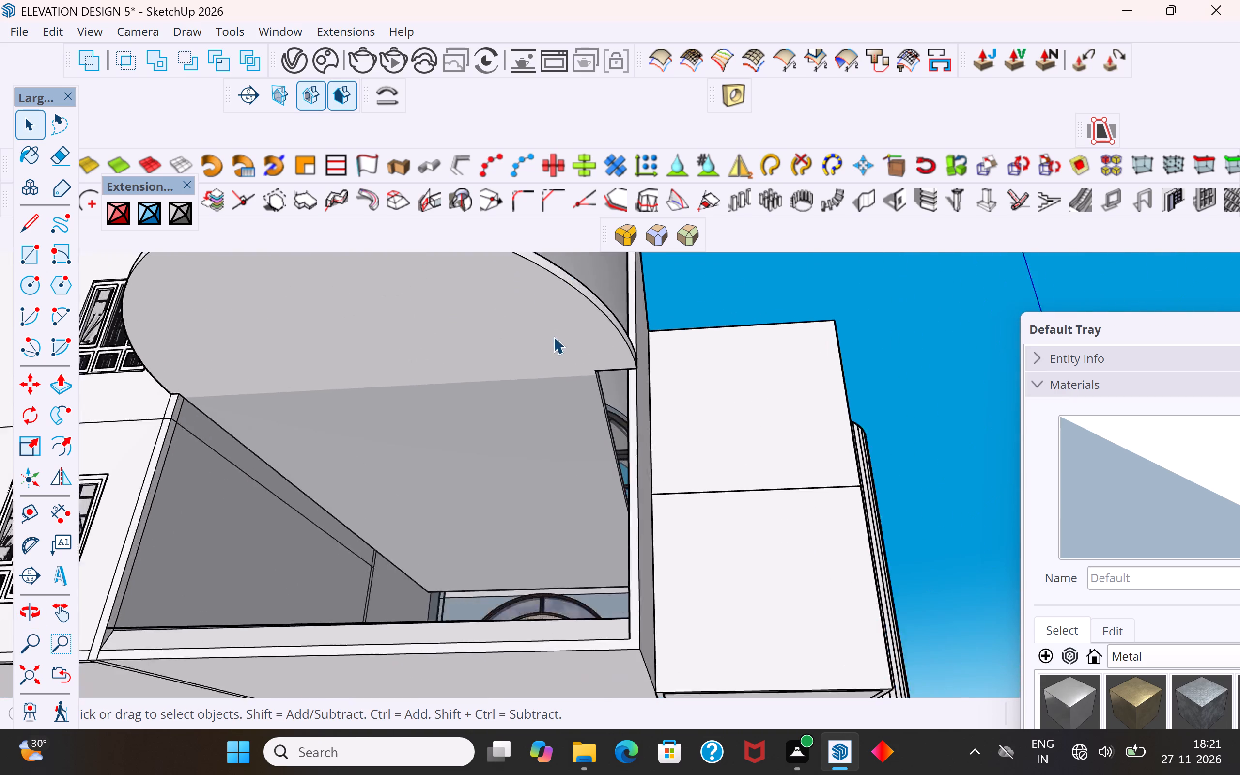
scroll(553, 336, up, 20)
scroll(553, 336, up, 3)
middle_drag(630, 366, 584, 352)
click(648, 440)
double_click(654, 441)
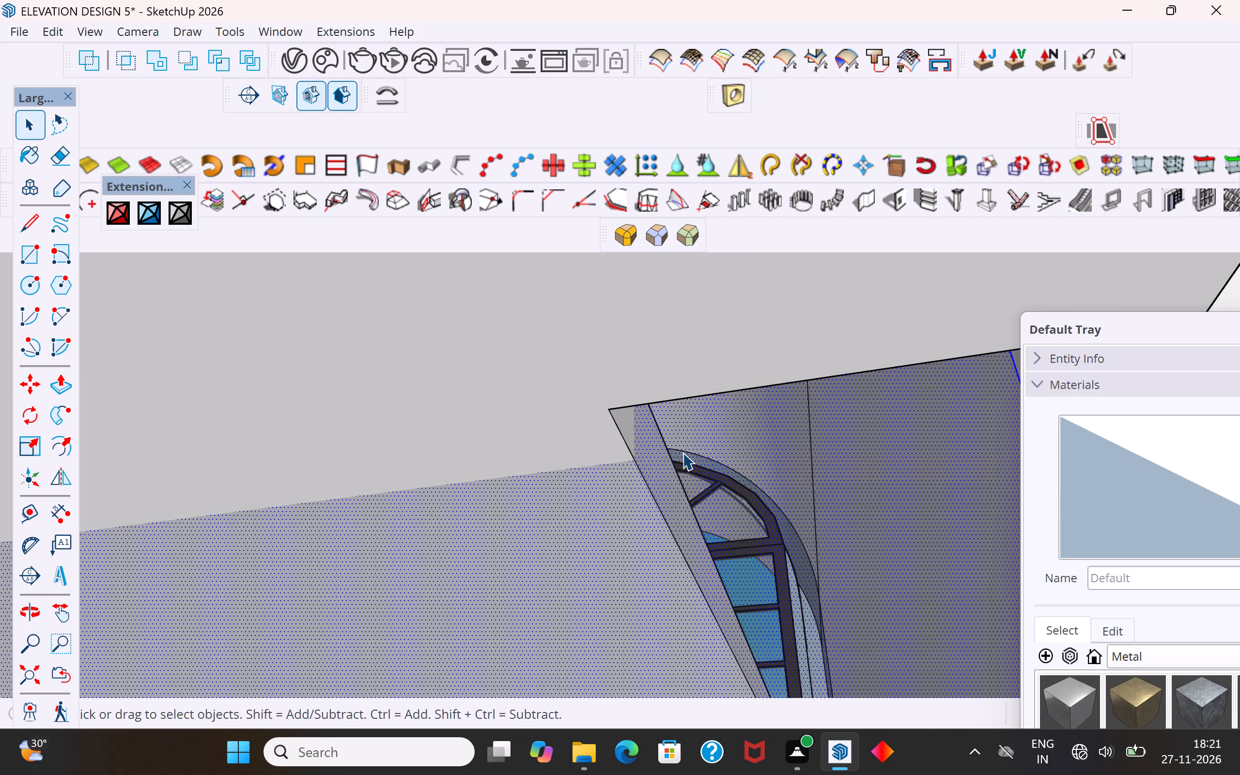
key(Delete)
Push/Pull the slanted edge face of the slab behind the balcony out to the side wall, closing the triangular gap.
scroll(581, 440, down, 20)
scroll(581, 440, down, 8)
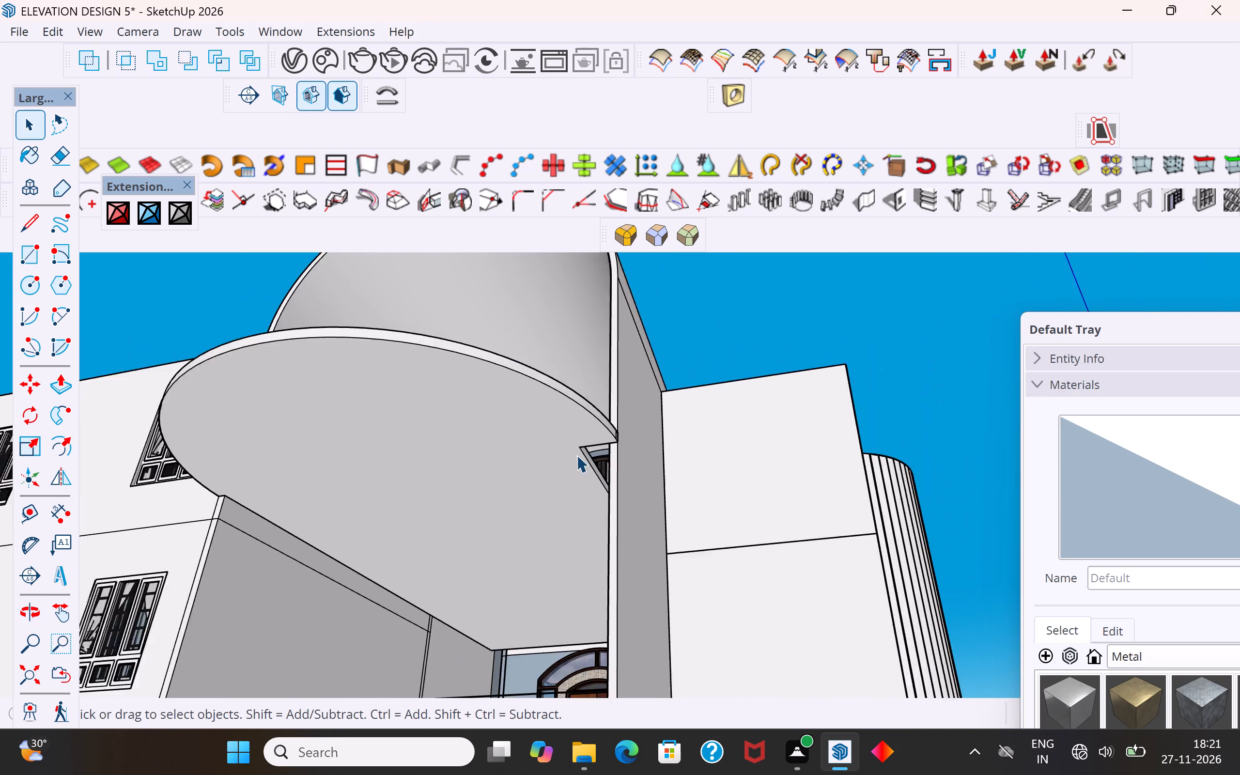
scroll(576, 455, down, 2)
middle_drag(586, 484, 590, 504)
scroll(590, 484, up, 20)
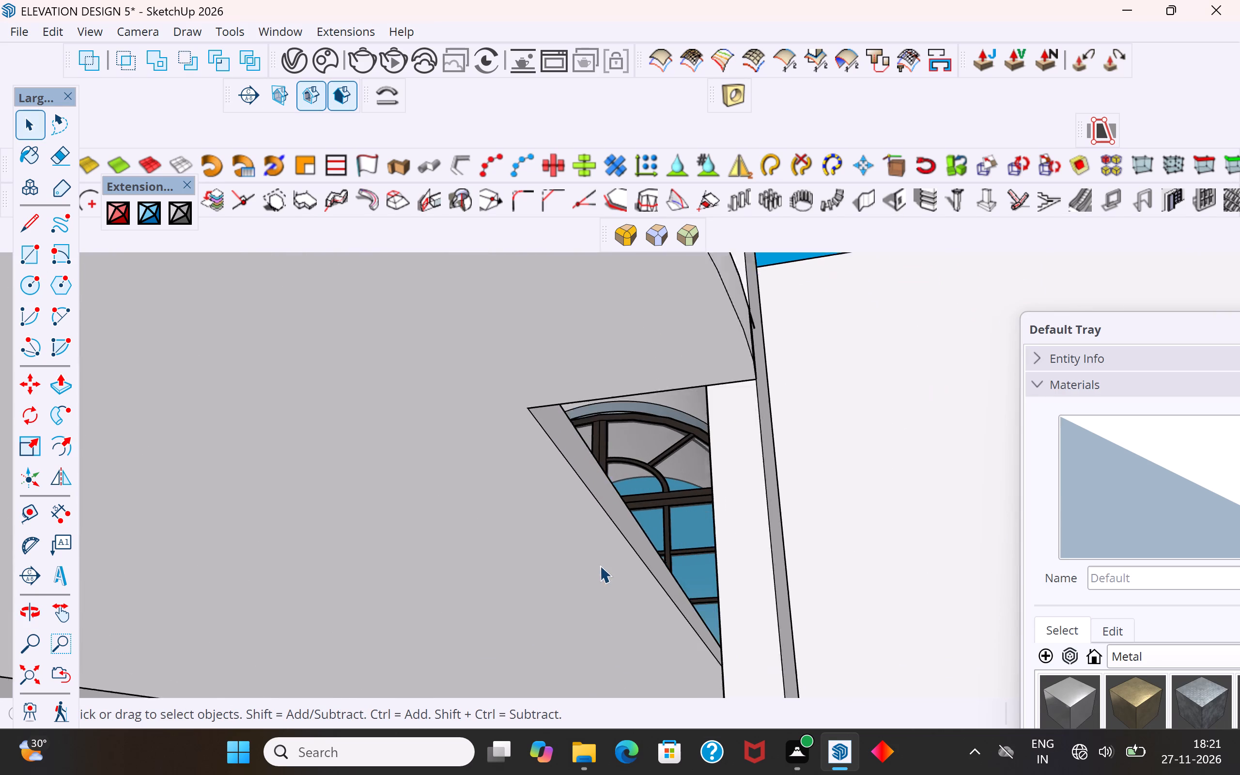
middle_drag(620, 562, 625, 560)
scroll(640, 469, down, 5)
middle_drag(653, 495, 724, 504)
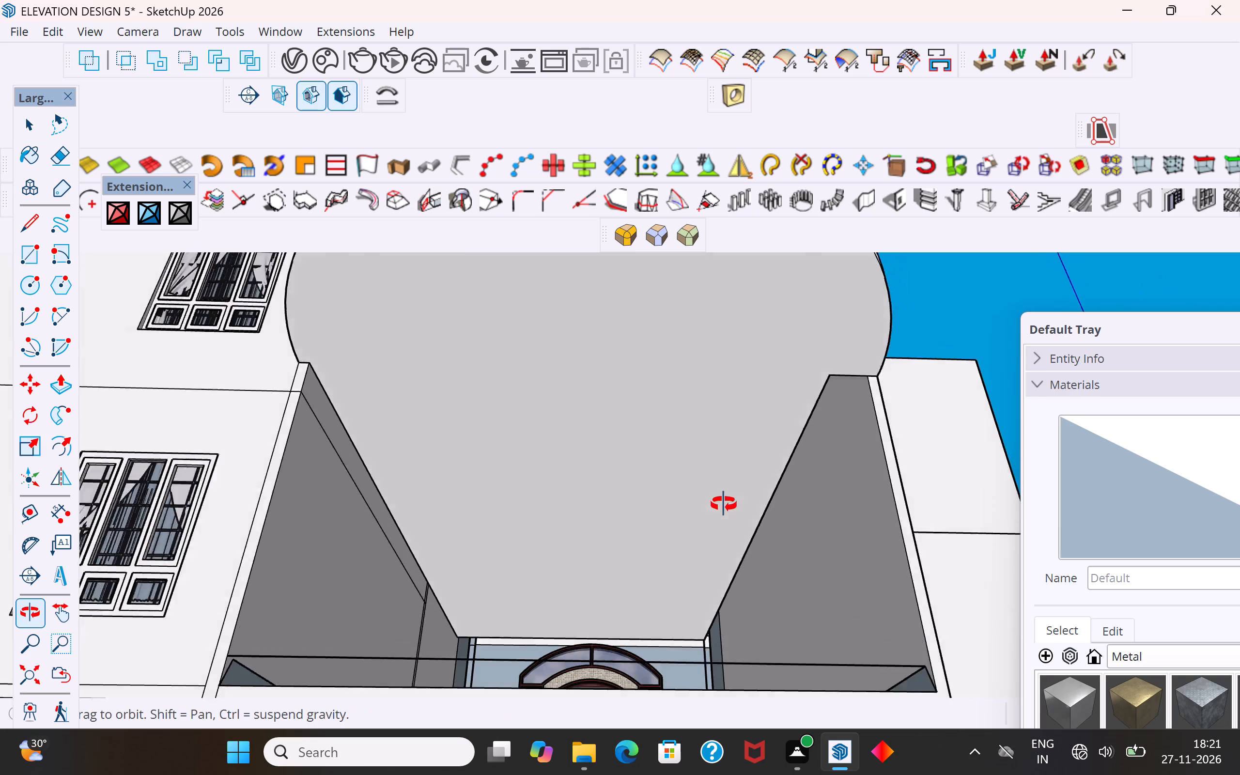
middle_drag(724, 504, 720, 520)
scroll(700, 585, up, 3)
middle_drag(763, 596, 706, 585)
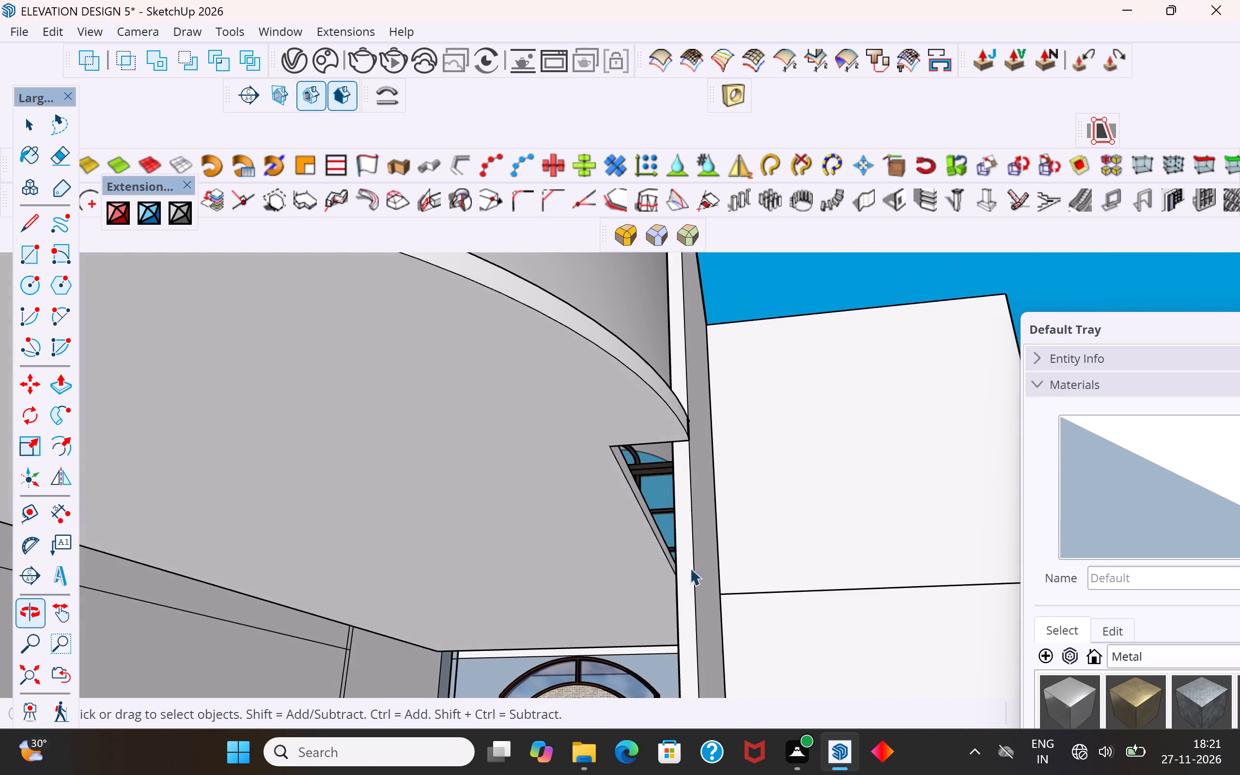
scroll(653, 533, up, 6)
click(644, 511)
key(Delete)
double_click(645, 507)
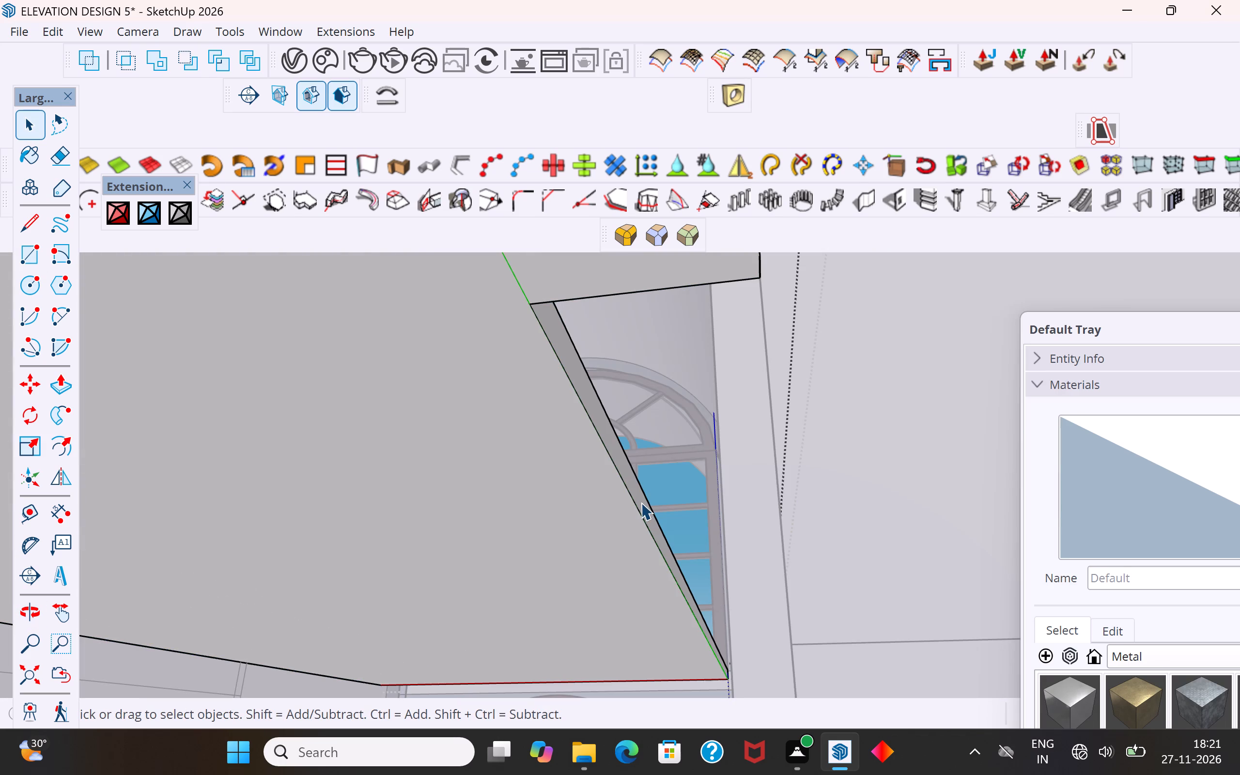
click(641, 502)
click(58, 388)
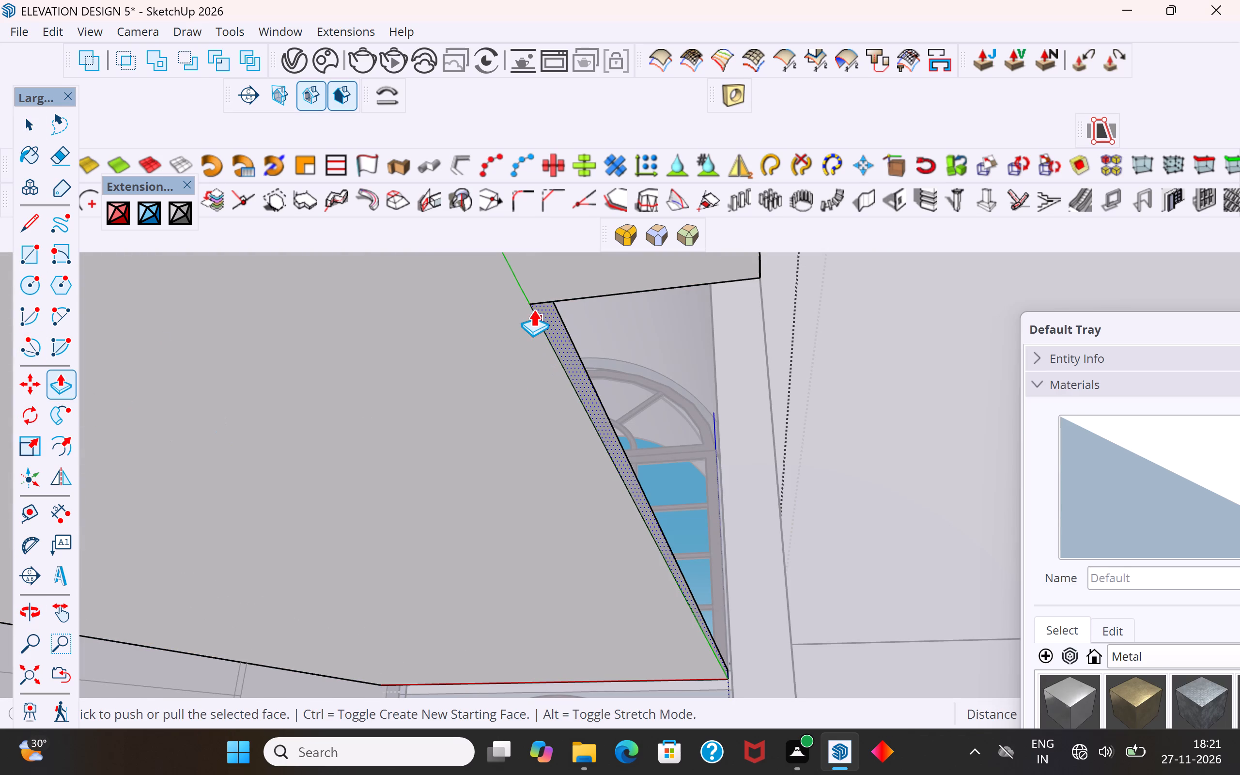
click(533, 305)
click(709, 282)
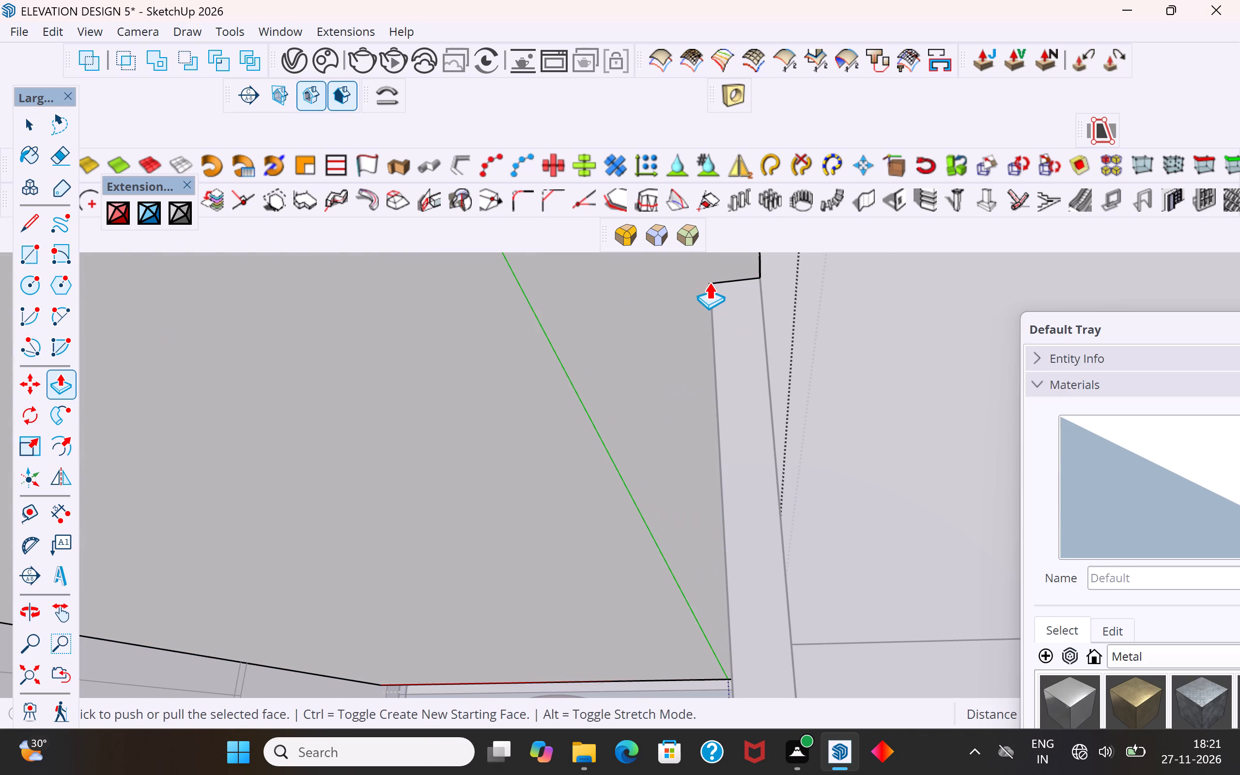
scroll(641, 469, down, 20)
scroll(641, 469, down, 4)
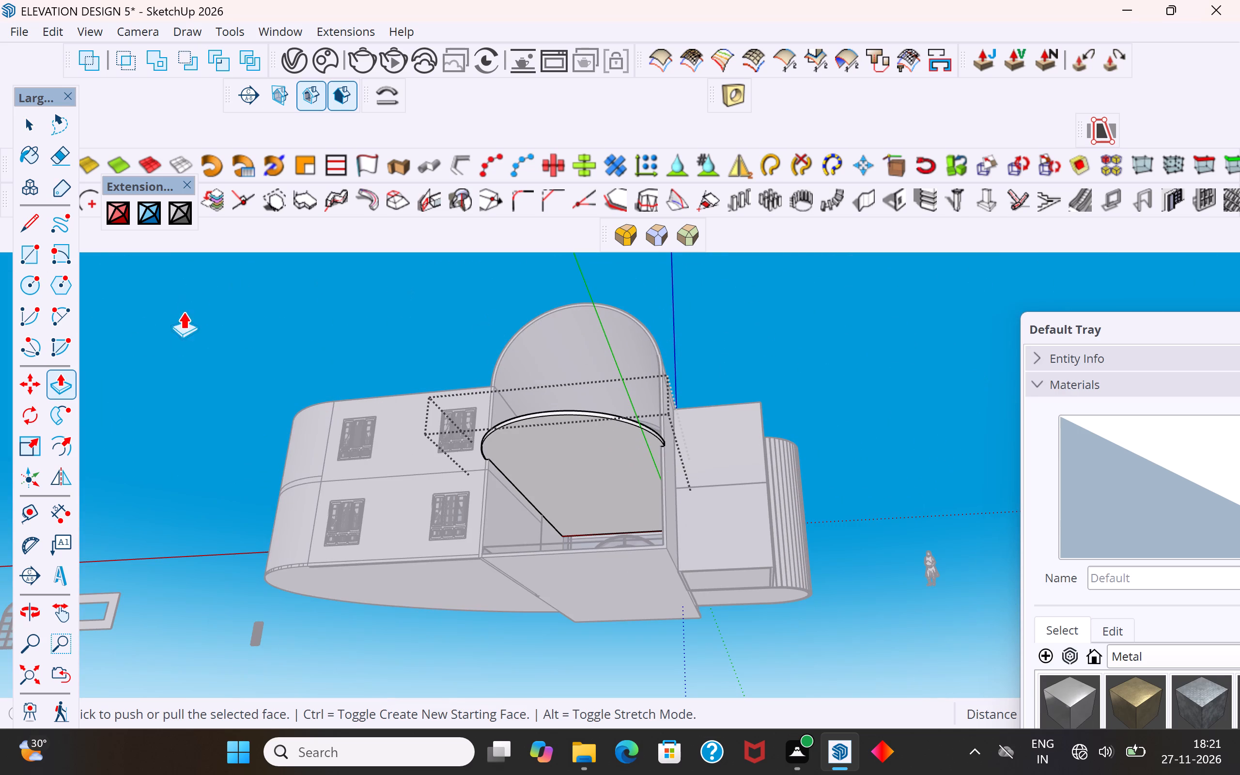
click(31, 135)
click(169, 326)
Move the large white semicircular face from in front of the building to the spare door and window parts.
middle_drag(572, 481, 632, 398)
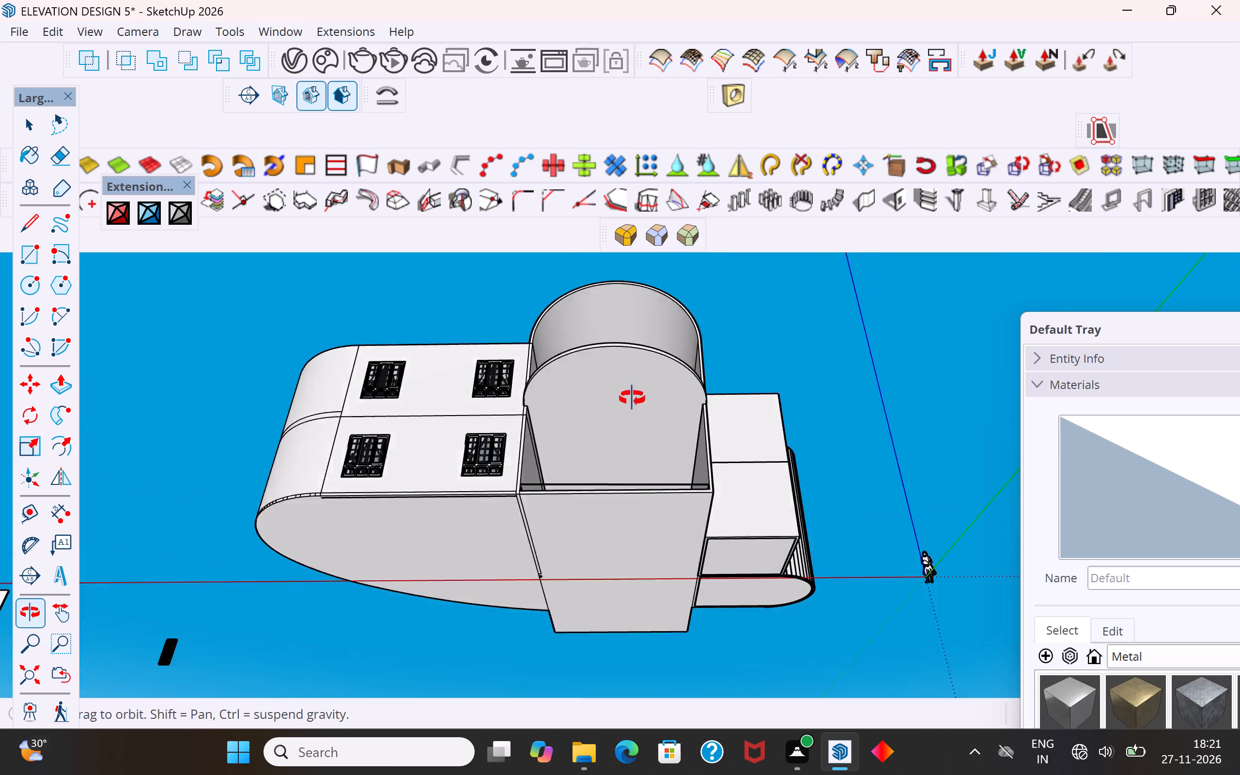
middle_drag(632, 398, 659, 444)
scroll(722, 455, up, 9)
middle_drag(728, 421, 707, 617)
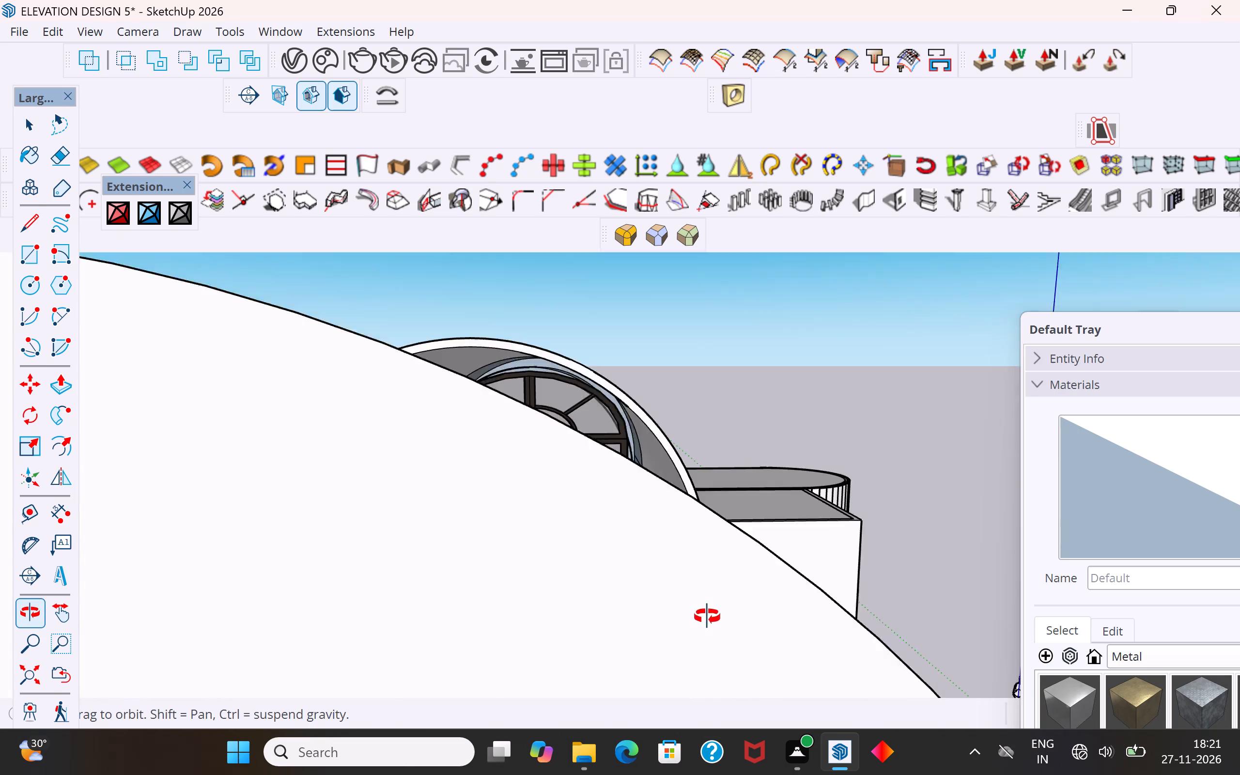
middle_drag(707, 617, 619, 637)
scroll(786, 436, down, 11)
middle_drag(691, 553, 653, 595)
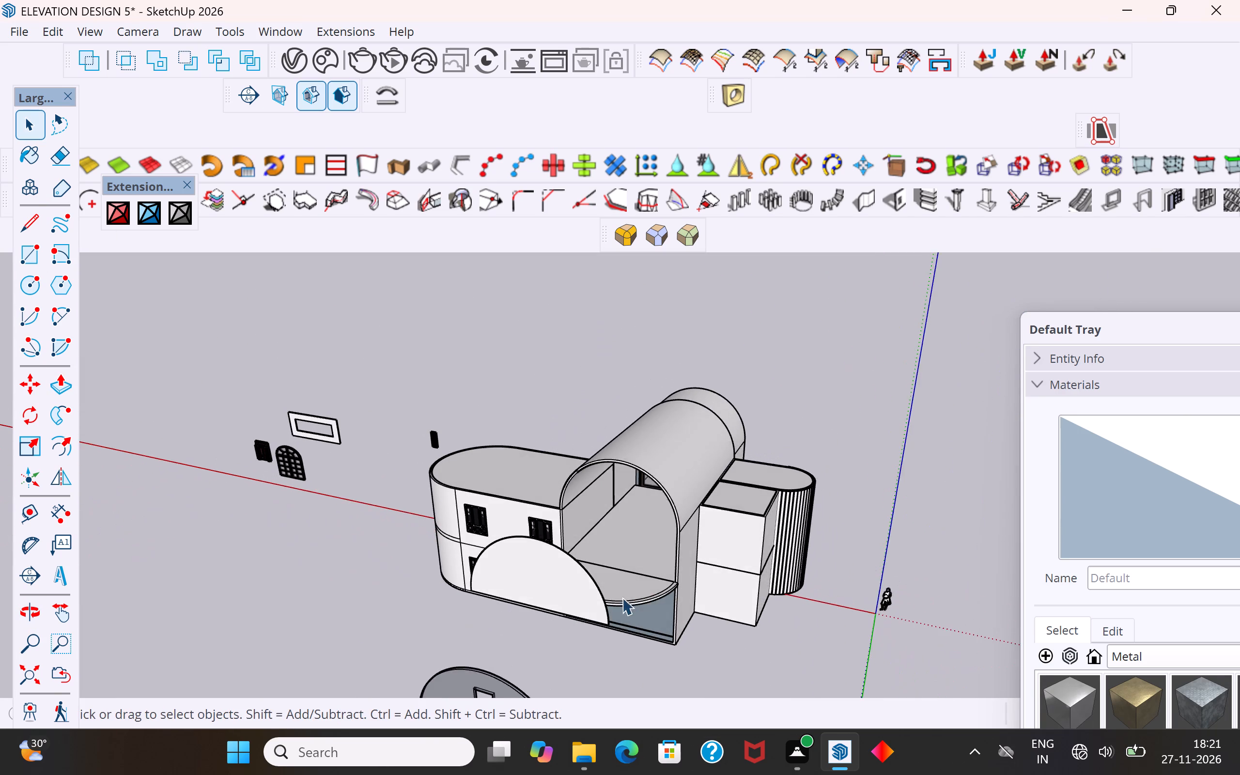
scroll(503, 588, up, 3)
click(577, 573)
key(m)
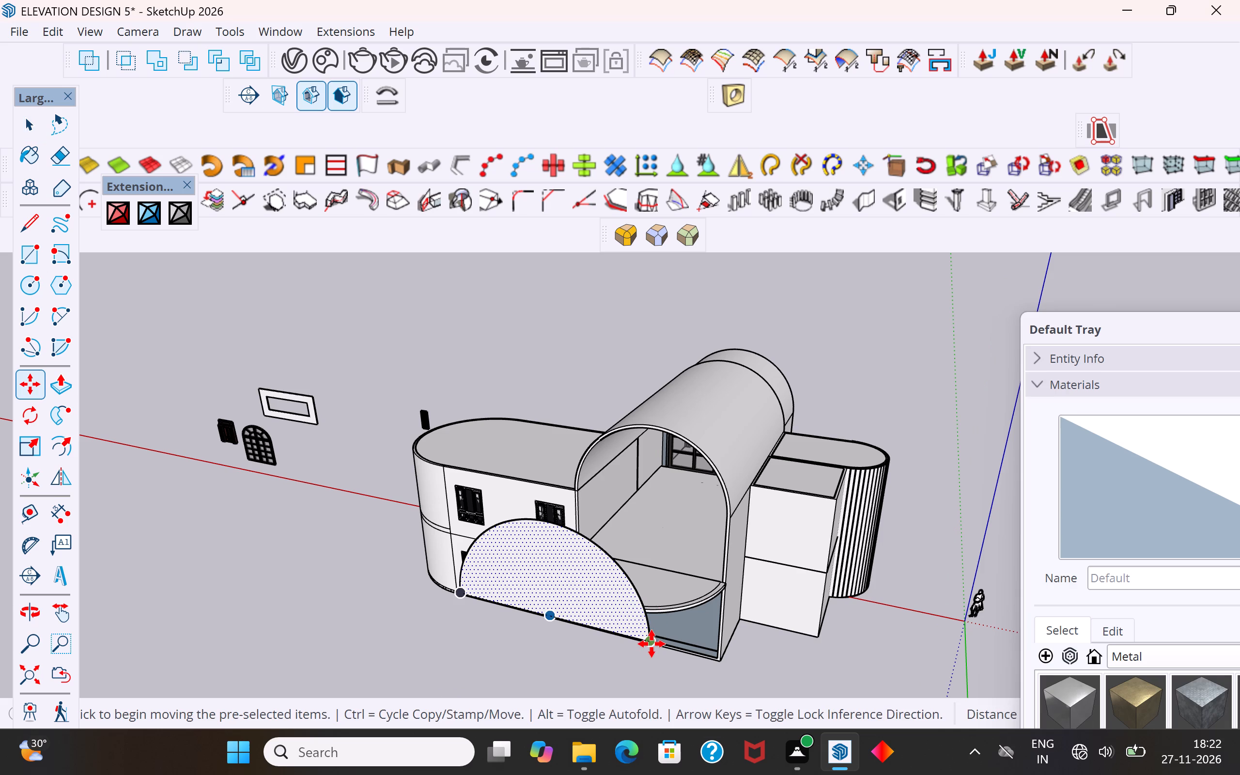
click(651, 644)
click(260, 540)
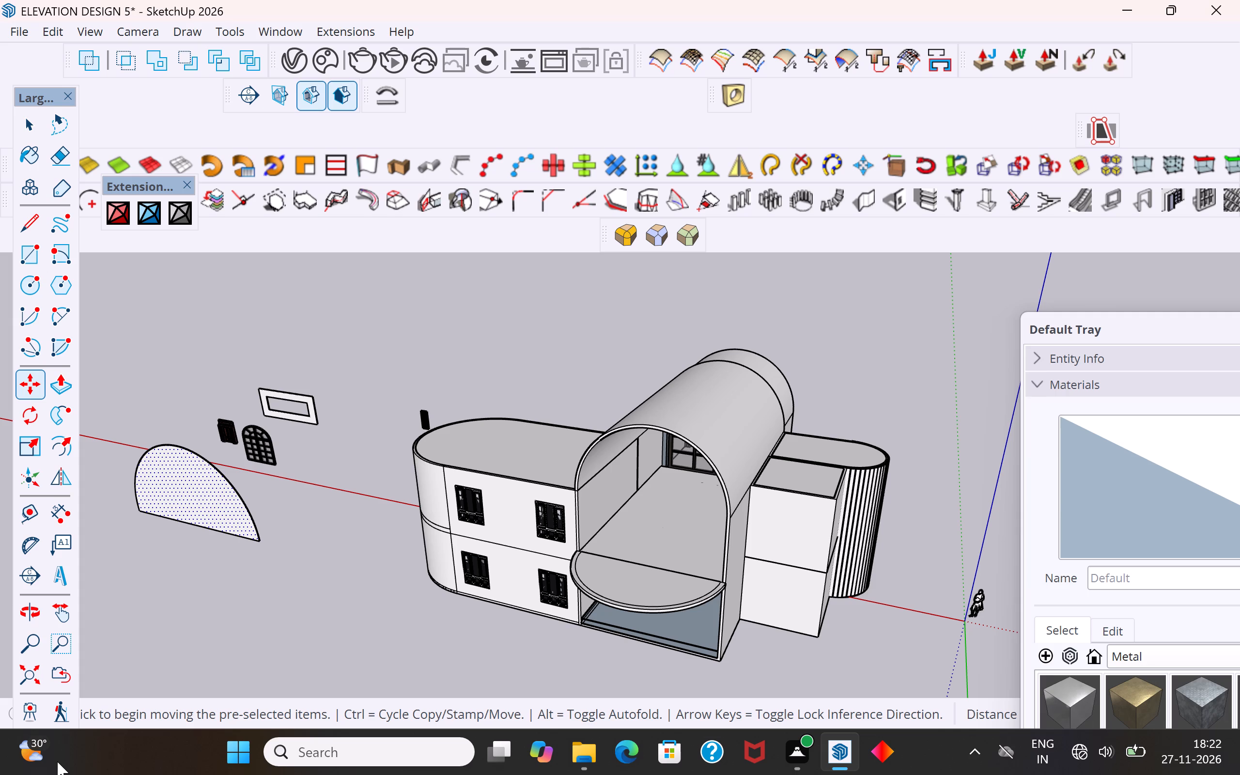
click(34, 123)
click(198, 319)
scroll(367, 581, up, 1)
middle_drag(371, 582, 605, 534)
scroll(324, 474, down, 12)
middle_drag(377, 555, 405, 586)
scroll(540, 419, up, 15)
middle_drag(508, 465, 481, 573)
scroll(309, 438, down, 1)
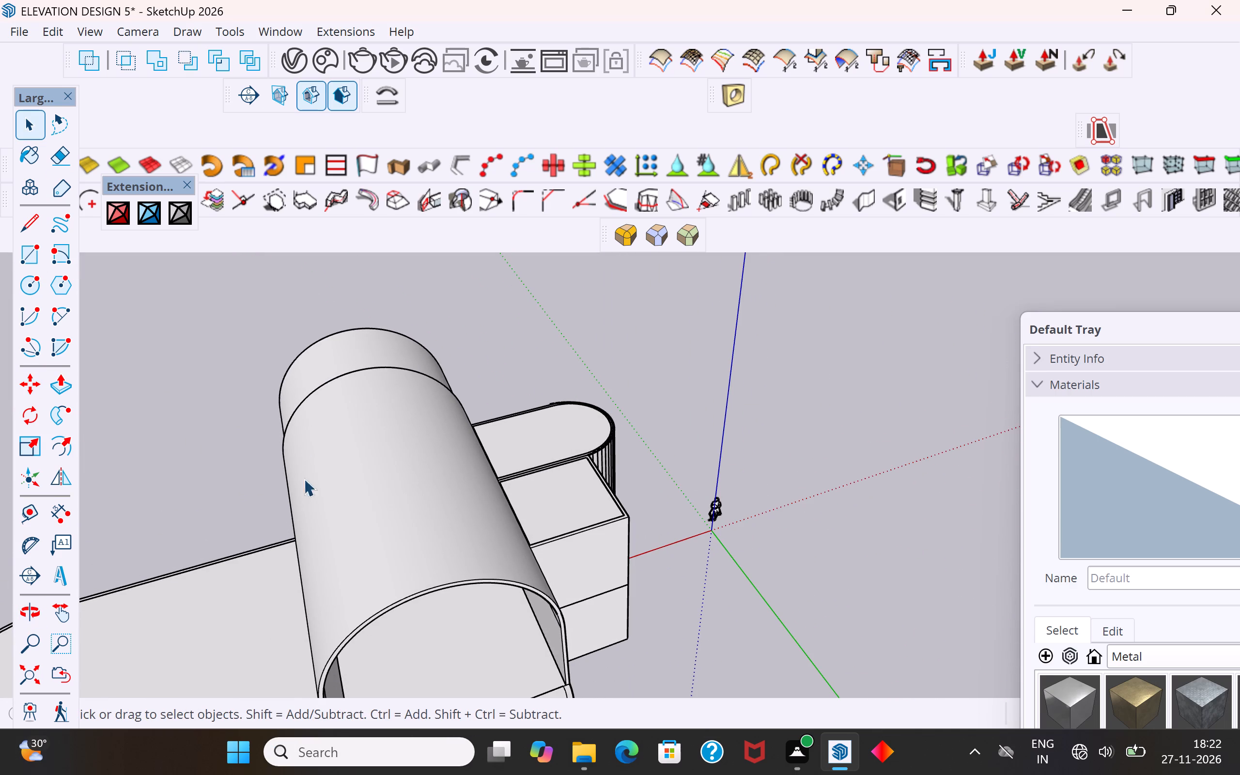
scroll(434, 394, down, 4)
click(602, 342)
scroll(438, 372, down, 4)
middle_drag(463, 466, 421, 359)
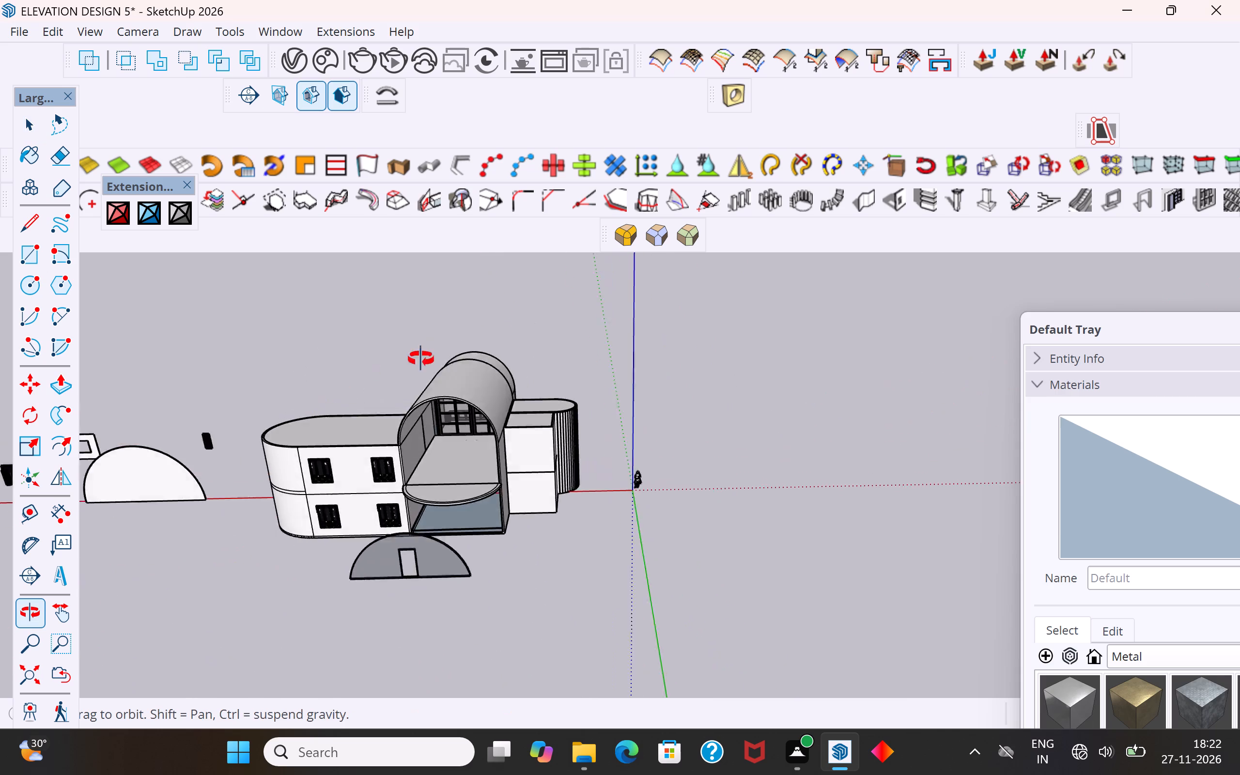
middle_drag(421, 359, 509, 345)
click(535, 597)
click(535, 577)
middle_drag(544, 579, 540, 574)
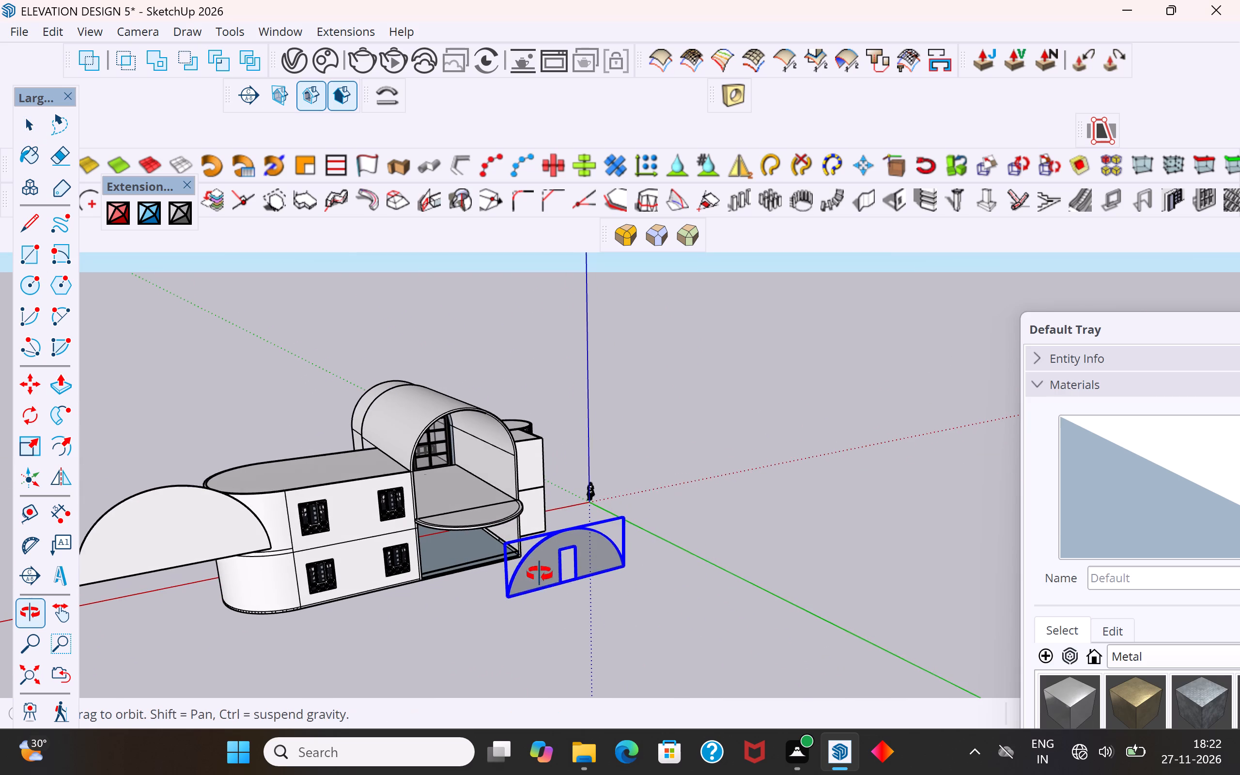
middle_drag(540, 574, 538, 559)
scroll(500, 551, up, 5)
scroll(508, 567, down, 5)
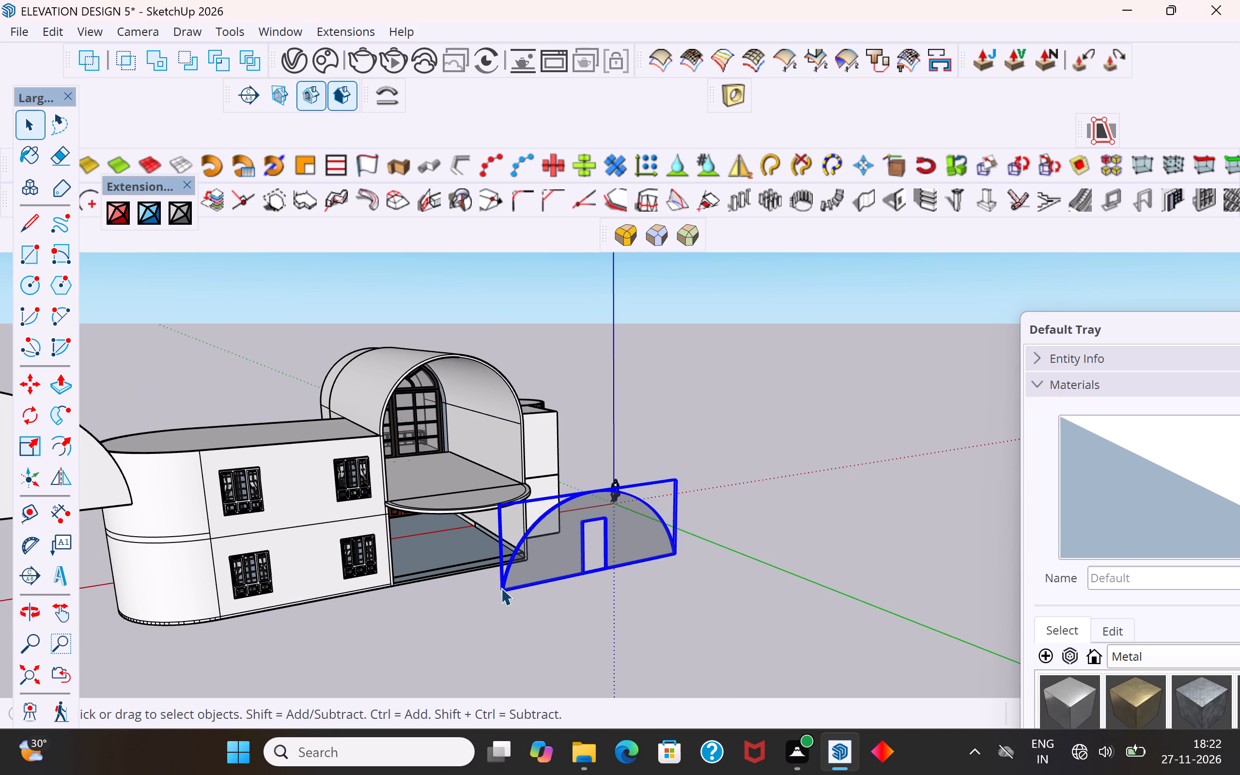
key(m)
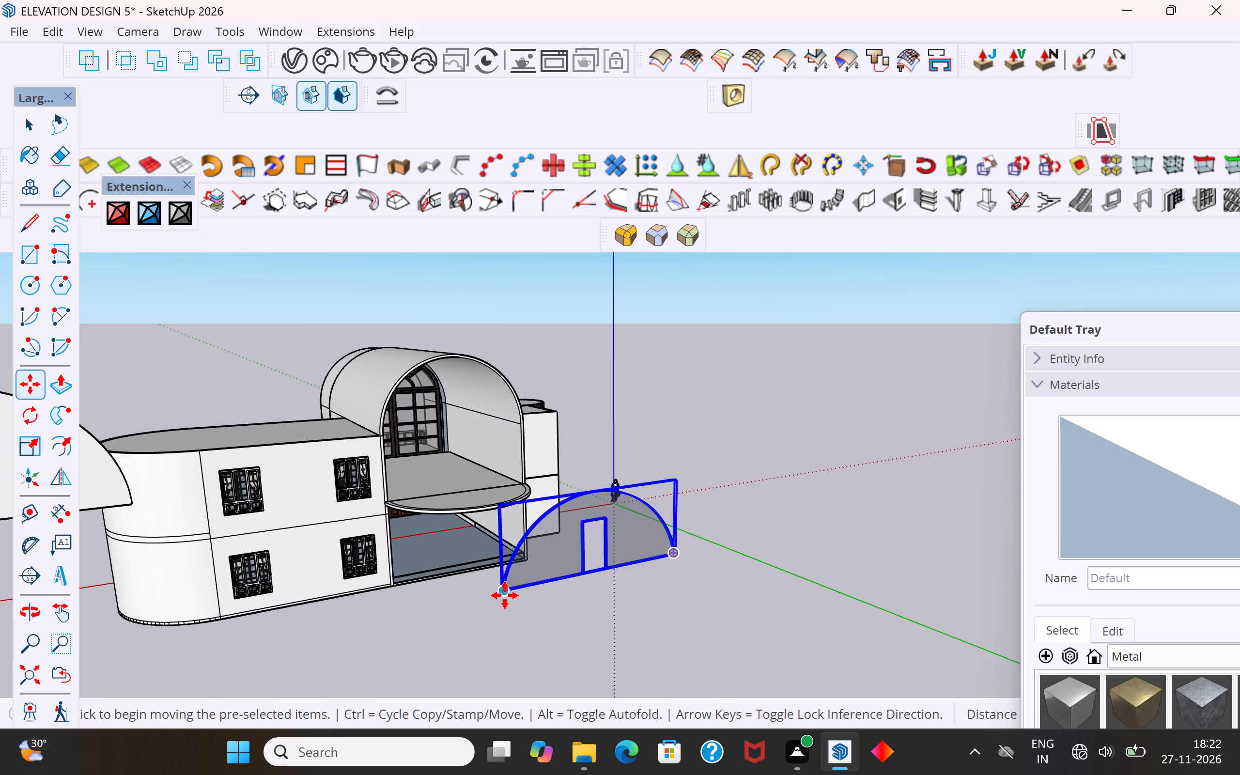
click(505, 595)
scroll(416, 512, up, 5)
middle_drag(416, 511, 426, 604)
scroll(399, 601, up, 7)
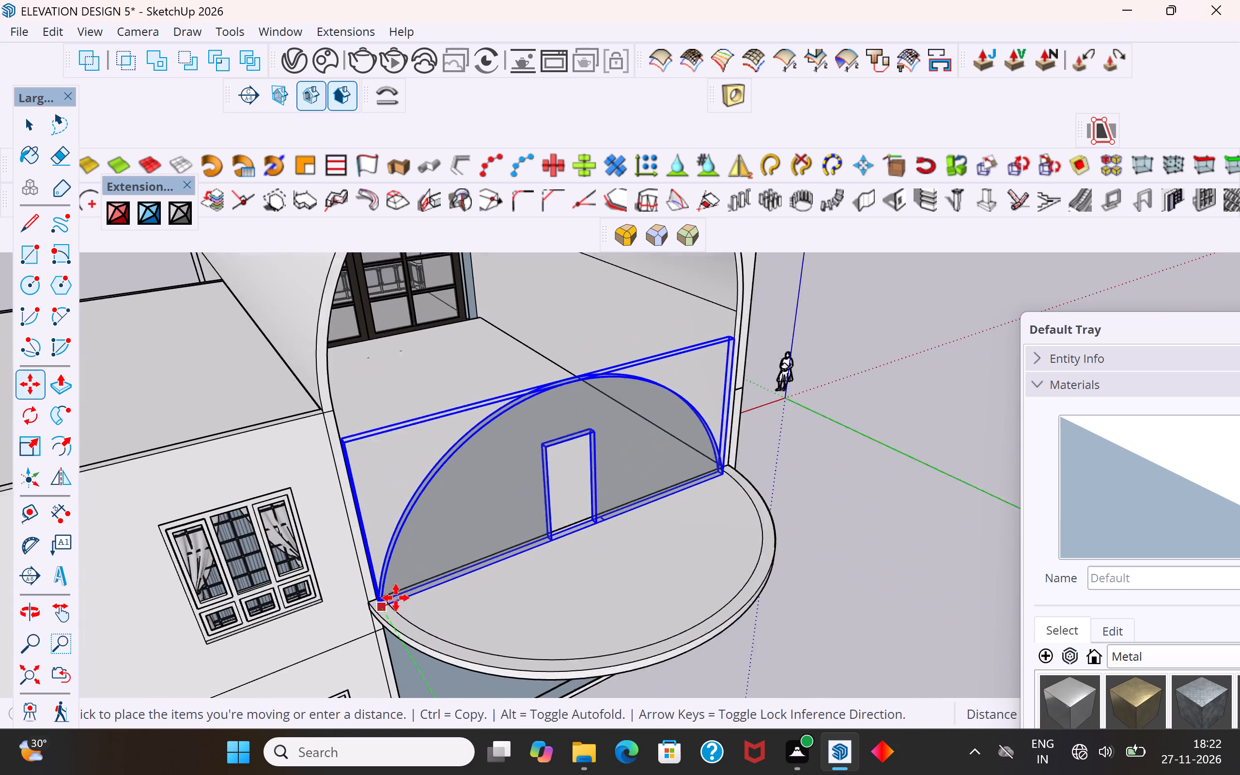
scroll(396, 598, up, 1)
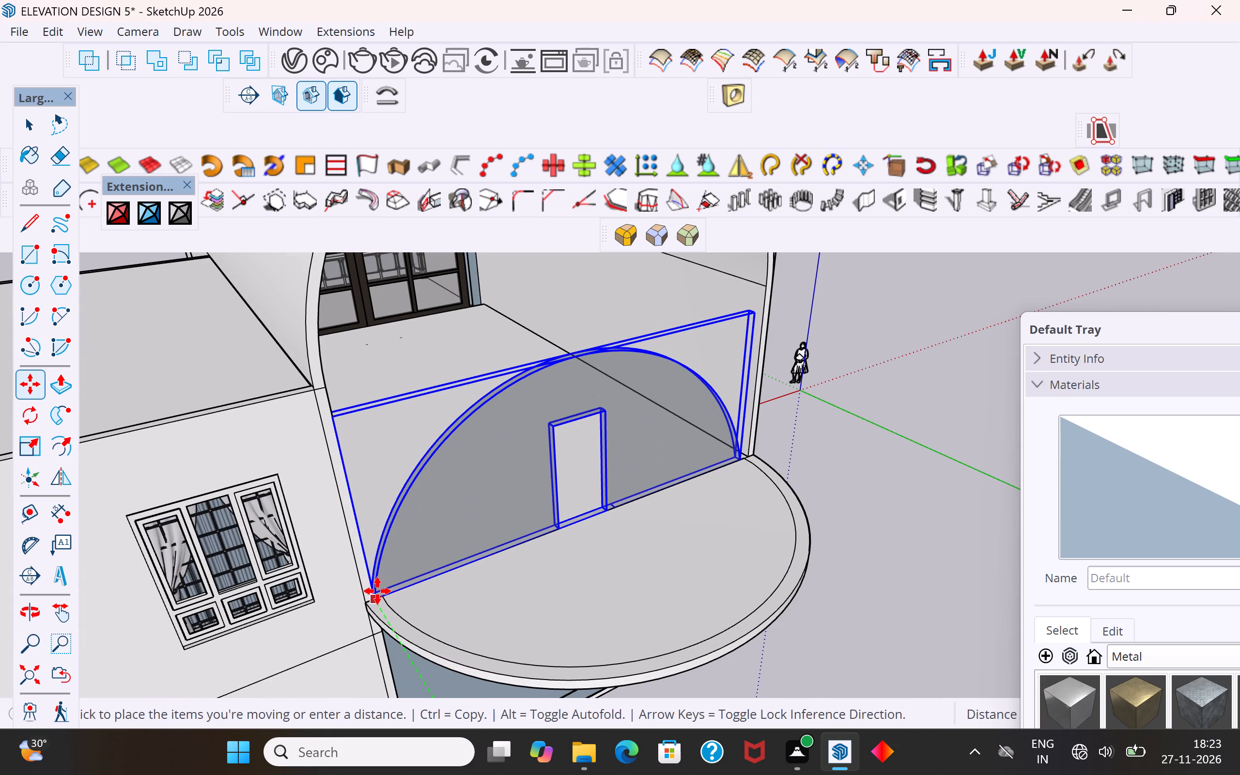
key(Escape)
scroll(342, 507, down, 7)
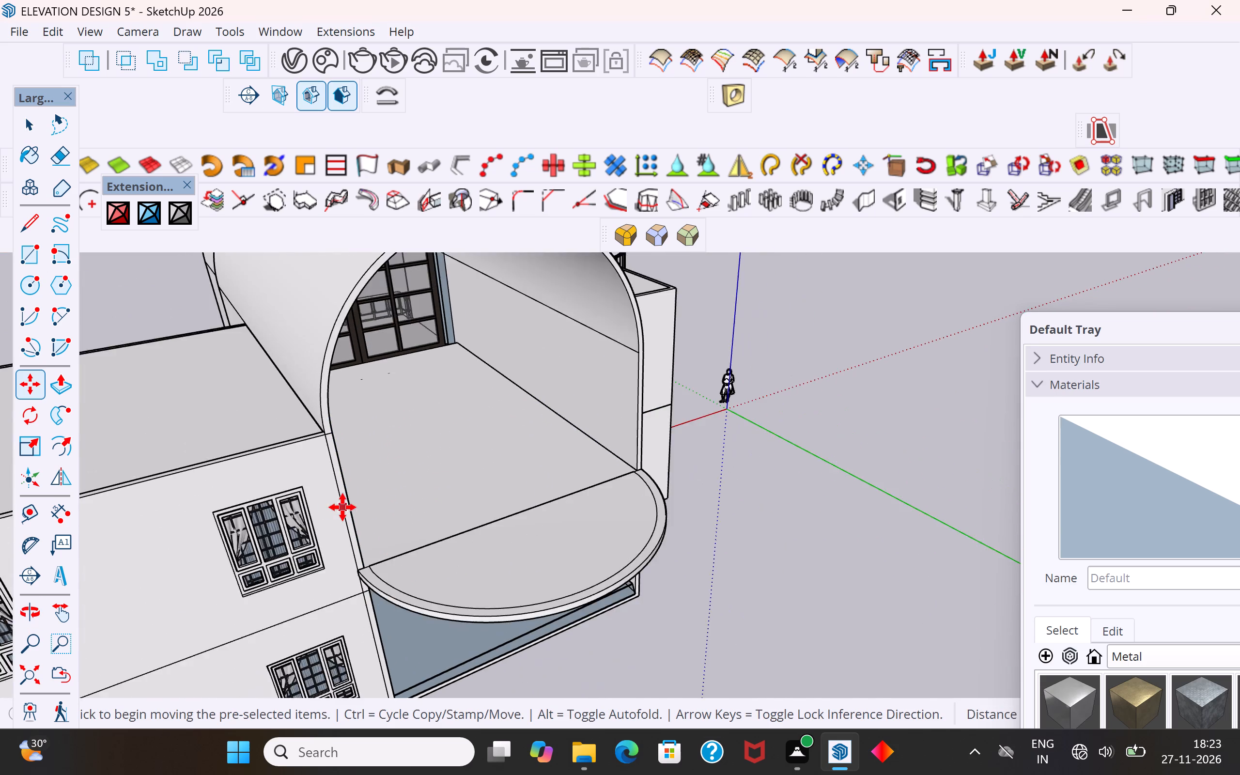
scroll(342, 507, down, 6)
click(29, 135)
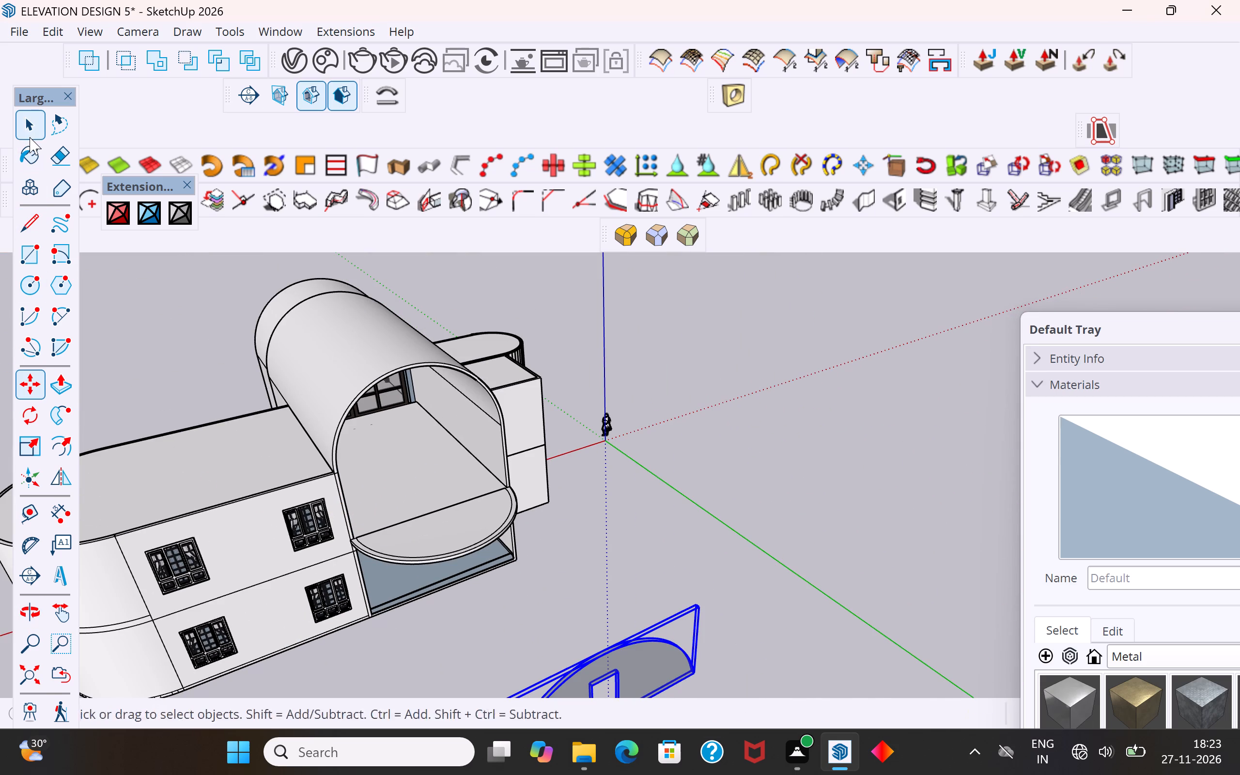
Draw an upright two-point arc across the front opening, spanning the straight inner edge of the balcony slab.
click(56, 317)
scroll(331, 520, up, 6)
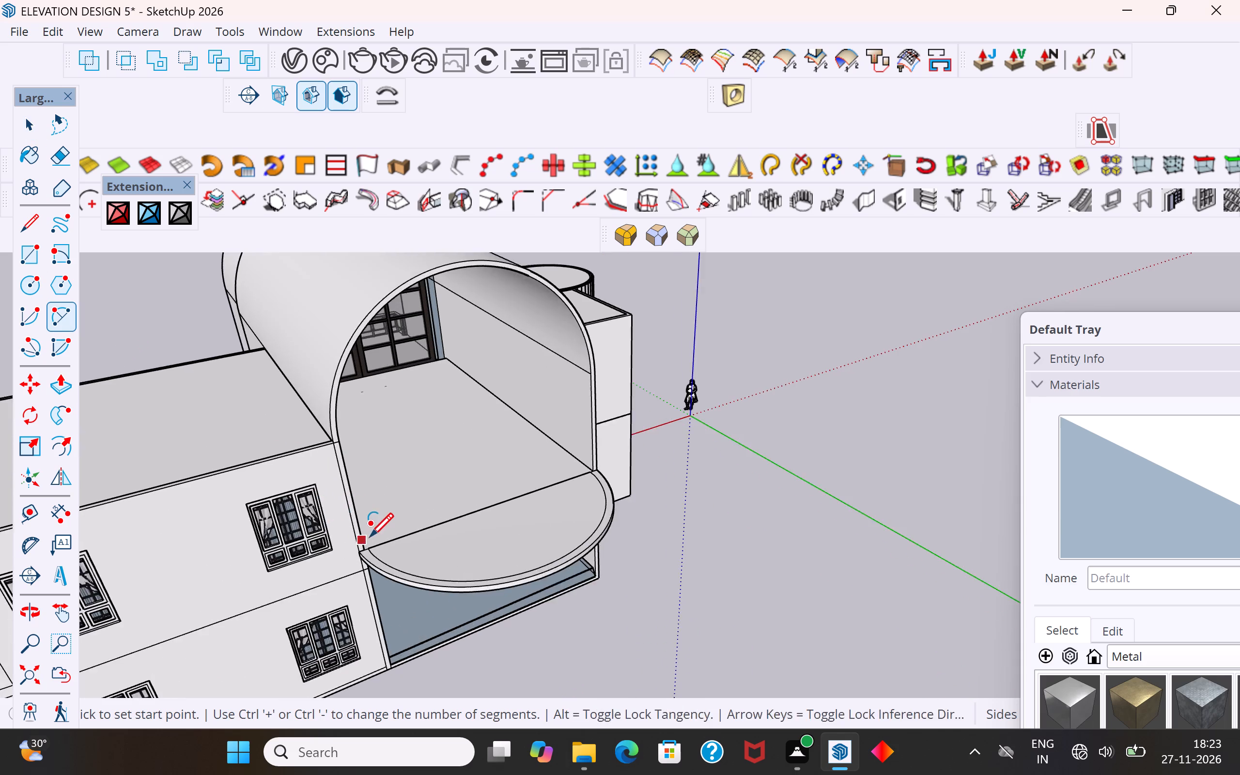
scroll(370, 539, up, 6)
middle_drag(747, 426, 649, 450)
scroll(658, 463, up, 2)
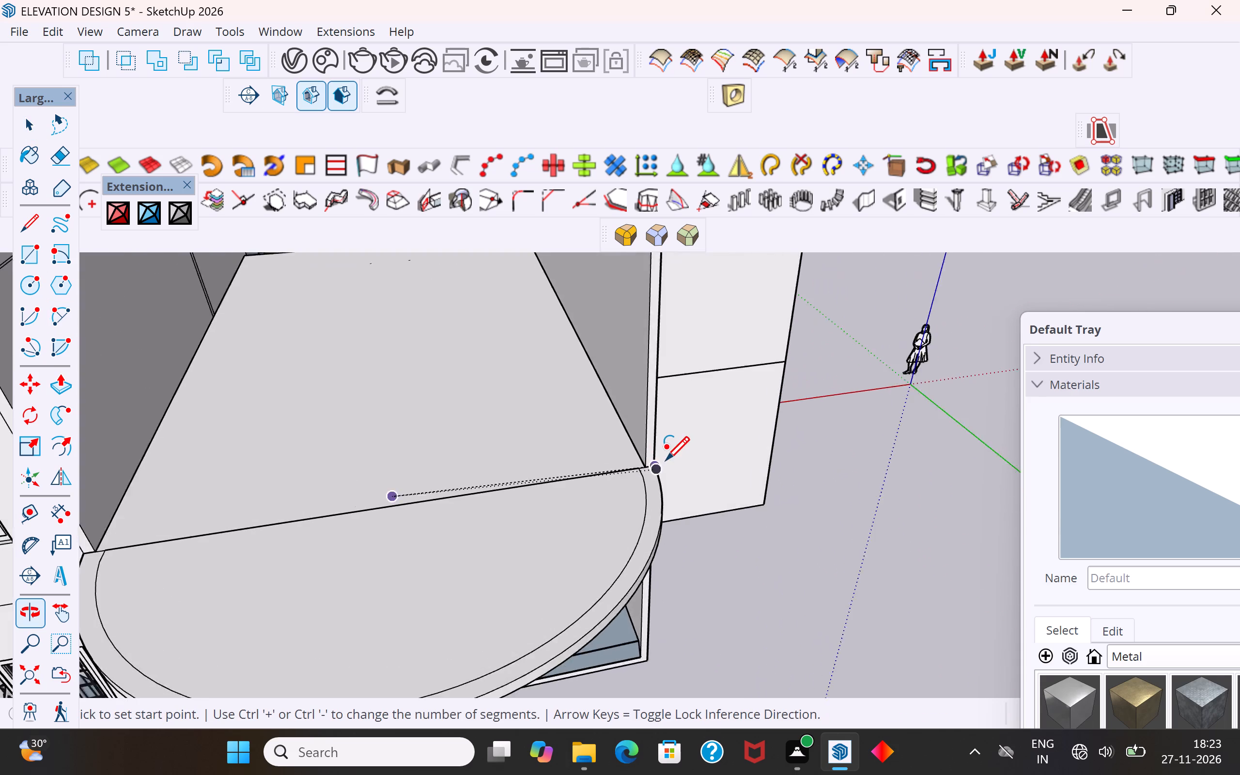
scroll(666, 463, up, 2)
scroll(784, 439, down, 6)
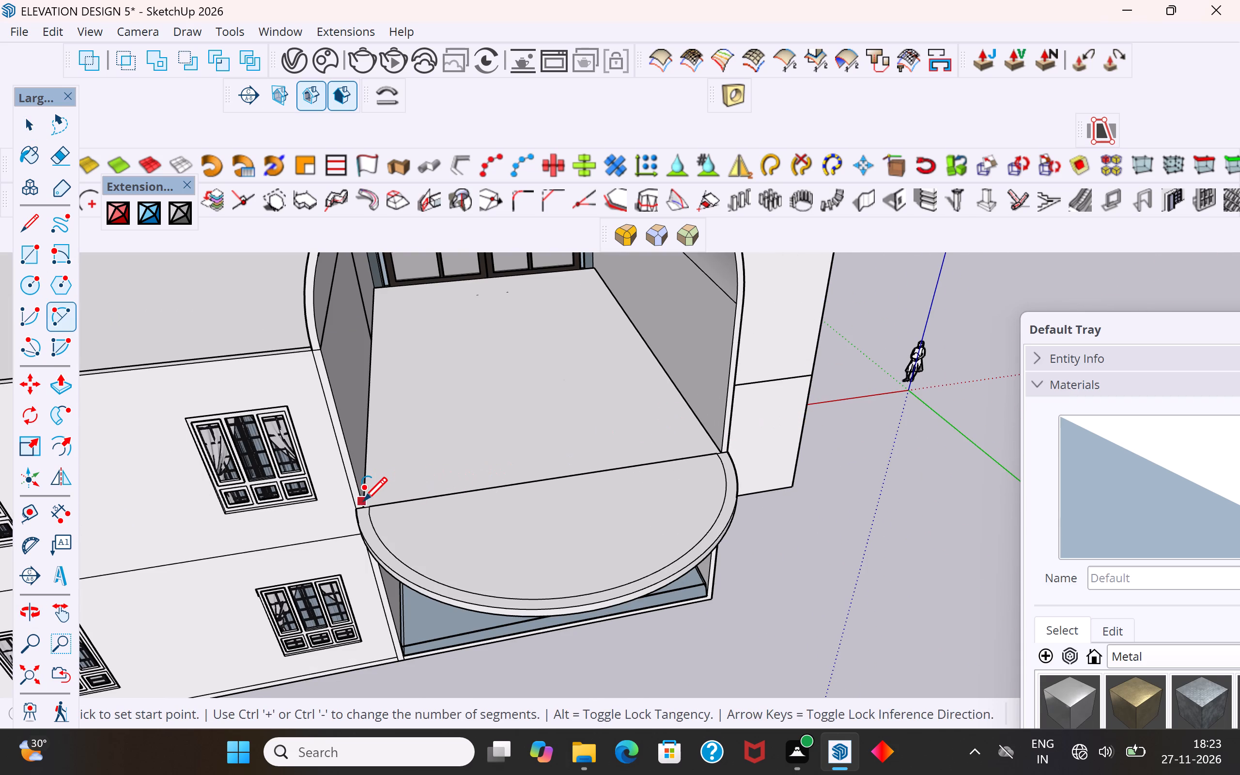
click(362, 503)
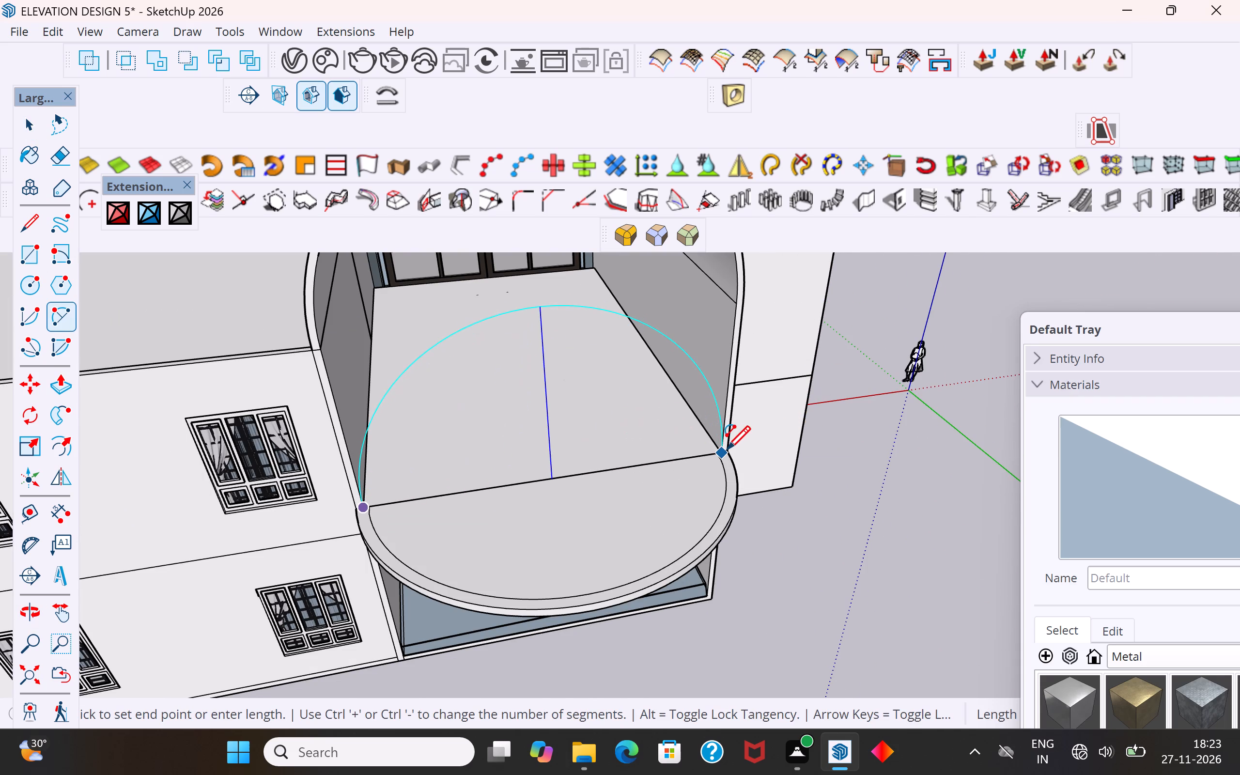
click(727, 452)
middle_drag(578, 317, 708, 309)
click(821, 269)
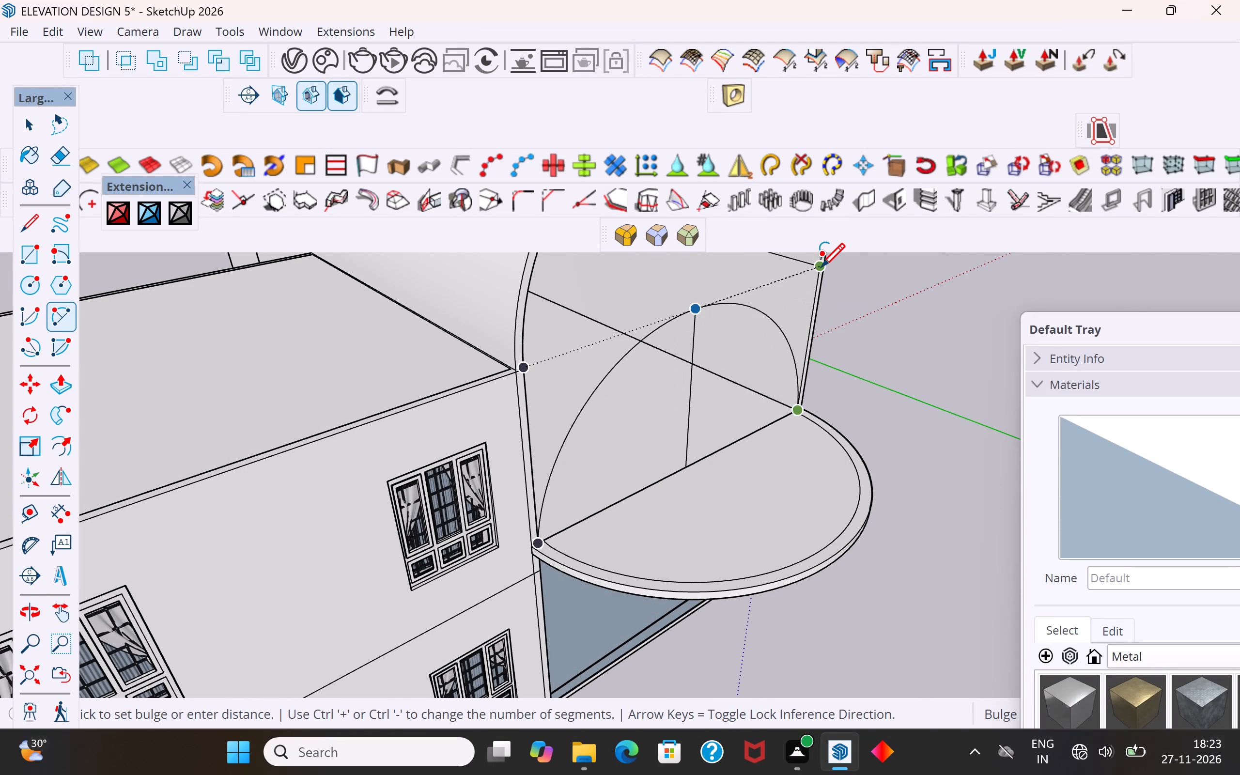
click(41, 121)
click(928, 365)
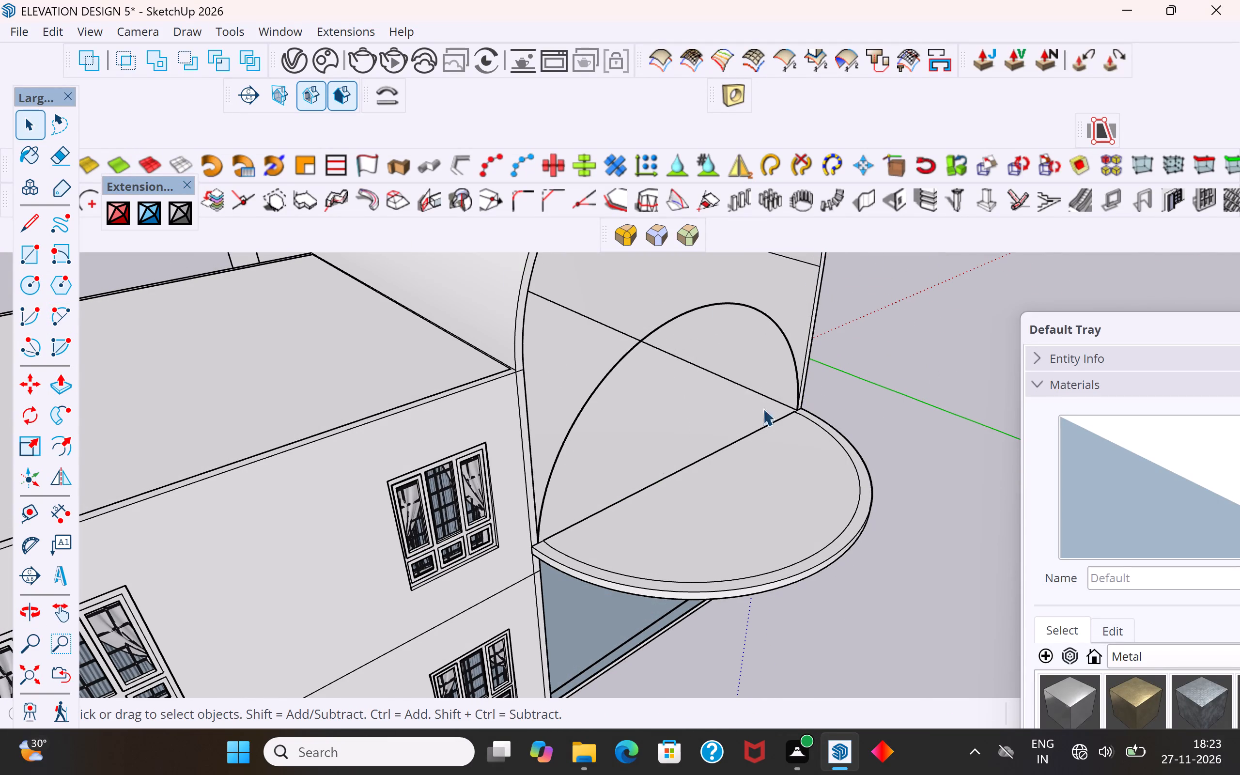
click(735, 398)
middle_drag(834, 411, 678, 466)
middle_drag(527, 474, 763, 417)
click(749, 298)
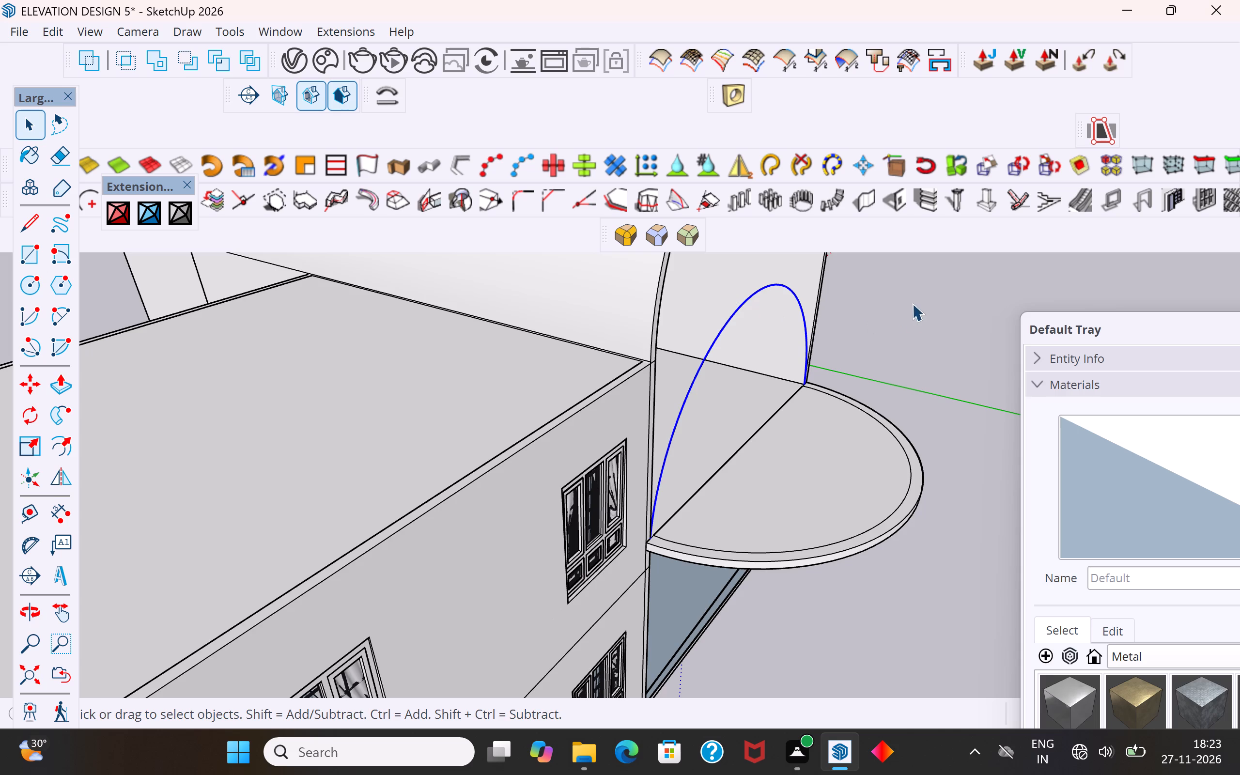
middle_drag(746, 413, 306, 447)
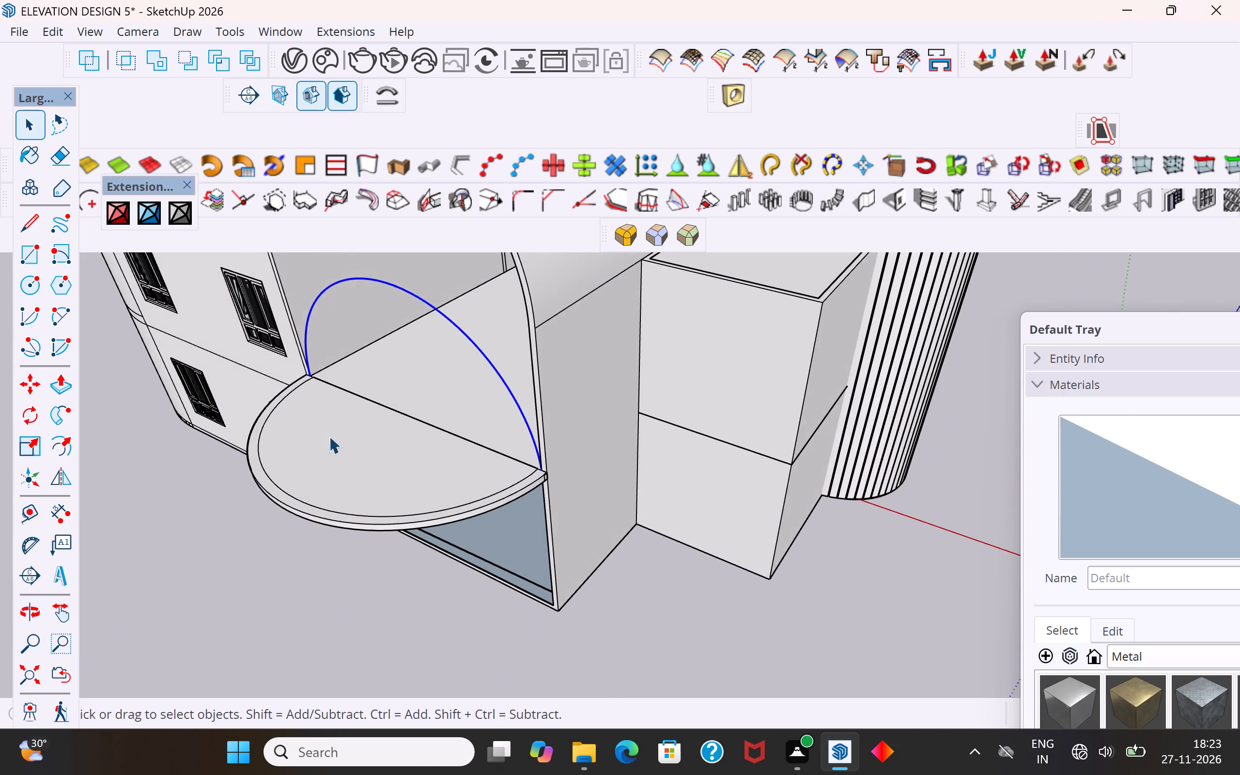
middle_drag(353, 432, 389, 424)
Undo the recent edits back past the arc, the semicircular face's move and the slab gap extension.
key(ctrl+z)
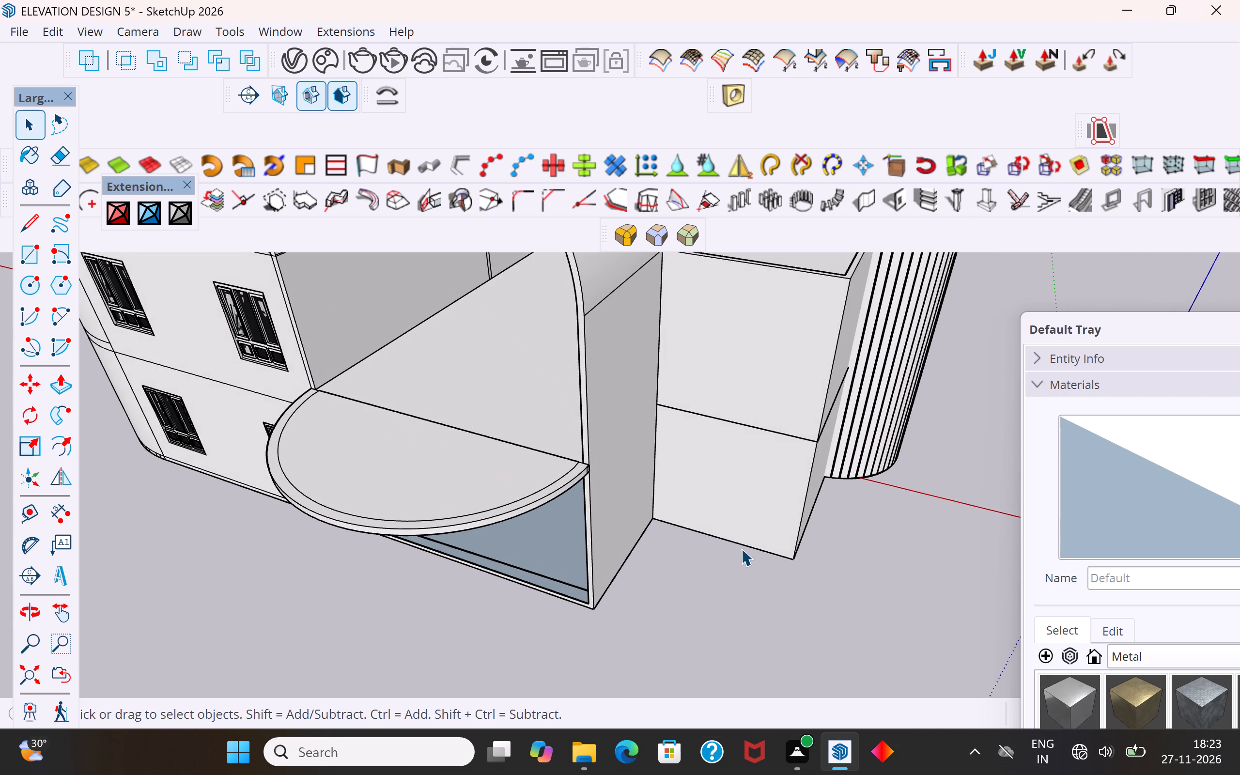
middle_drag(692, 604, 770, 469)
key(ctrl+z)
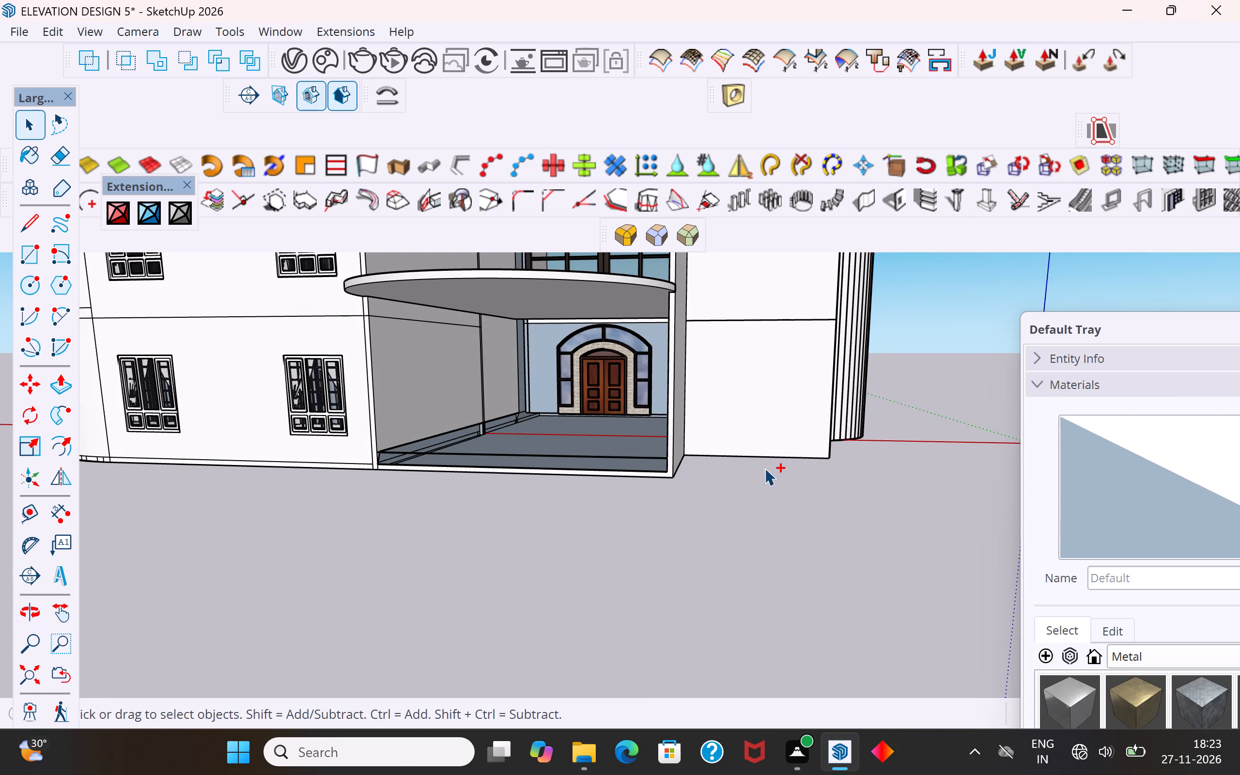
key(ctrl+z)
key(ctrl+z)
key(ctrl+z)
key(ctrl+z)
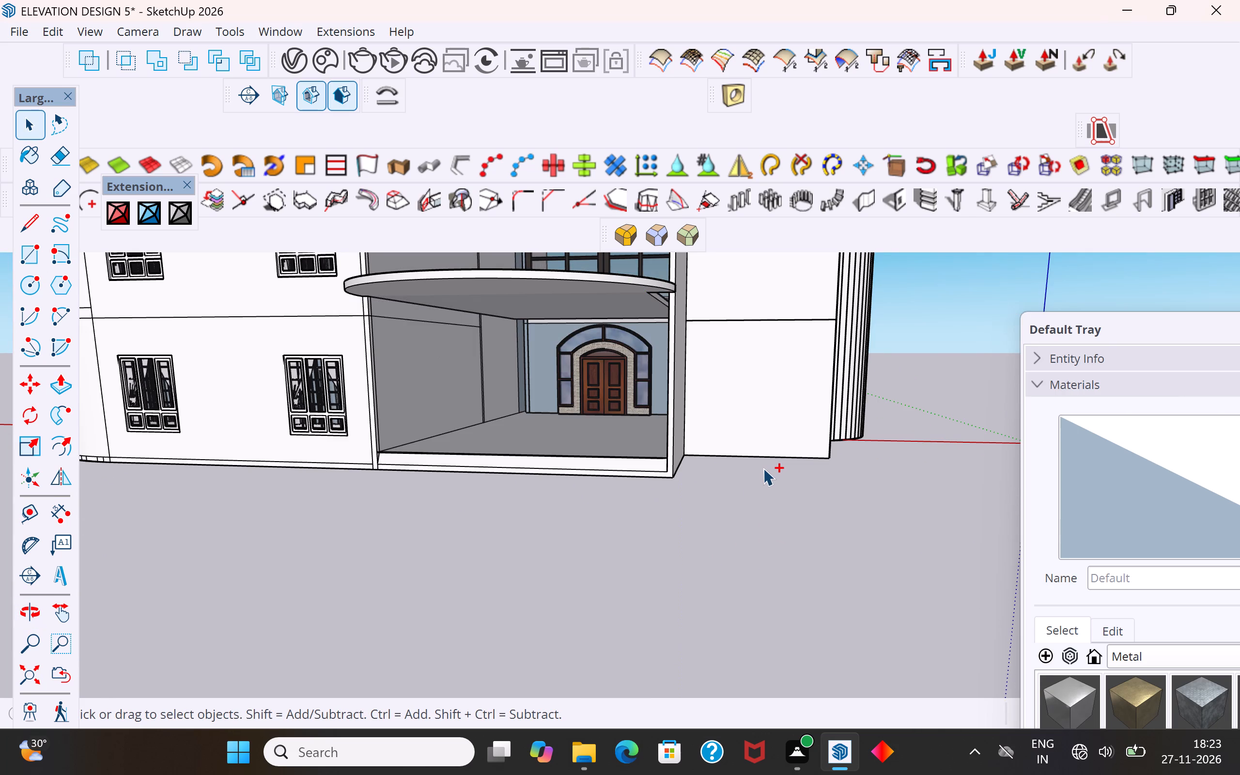
Delete the transparent face covering the building's arched front opening.
middle_drag(770, 492, 772, 580)
middle_drag(758, 601, 749, 642)
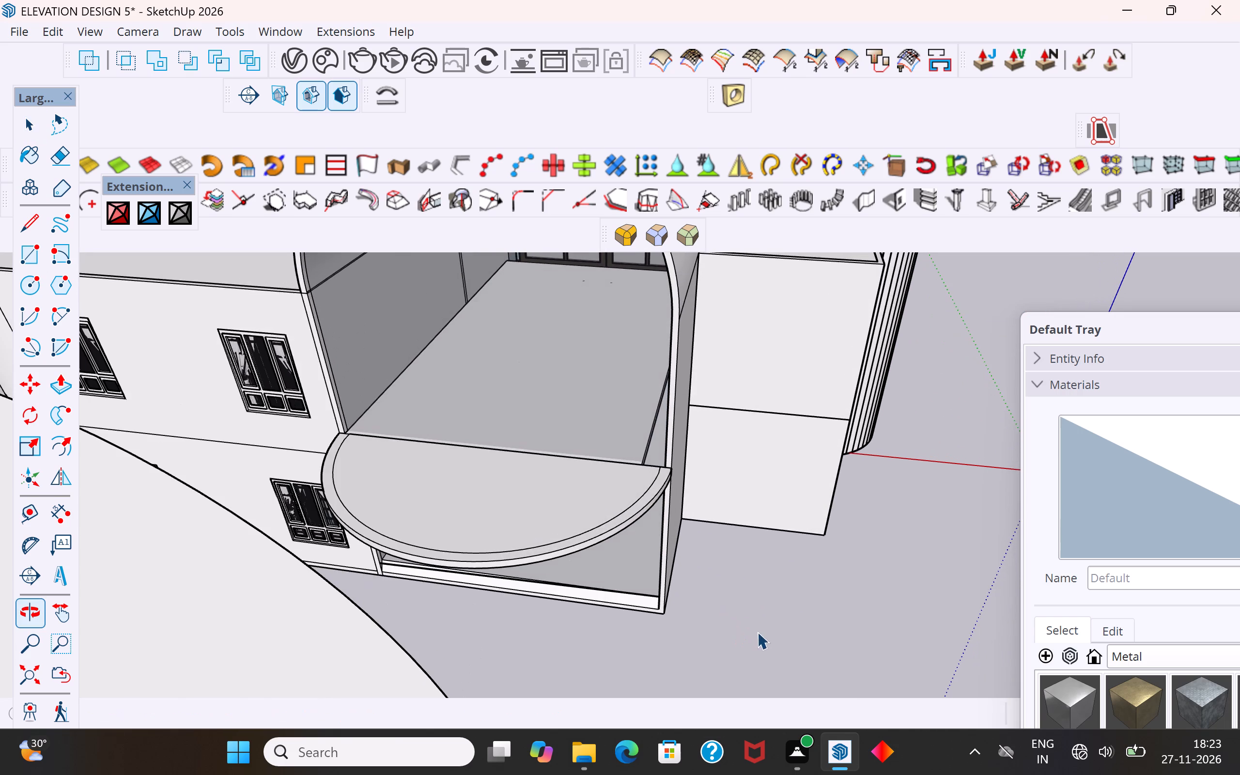
click(759, 628)
middle_drag(701, 598, 688, 632)
scroll(503, 438, up, 4)
middle_drag(518, 496, 766, 519)
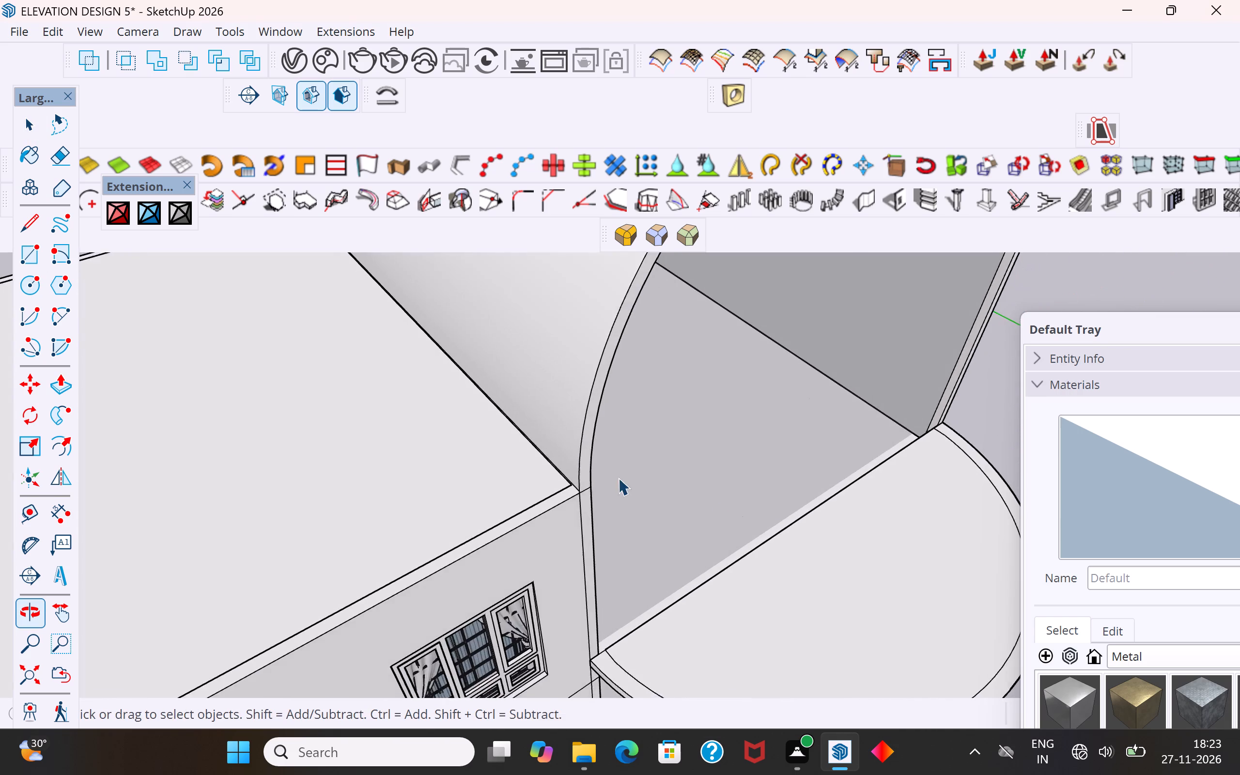
scroll(473, 461, down, 4)
middle_drag(708, 492, 436, 437)
scroll(644, 455, up, 5)
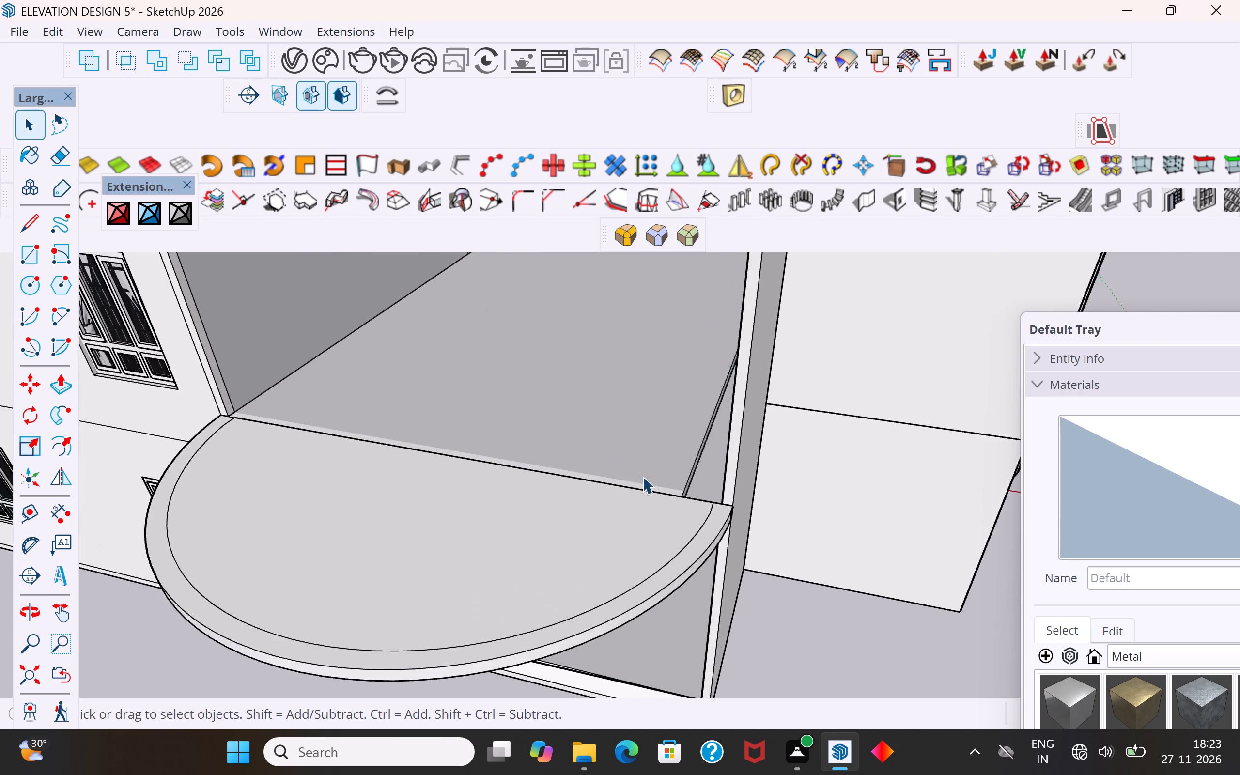
scroll(642, 476, up, 3)
middle_drag(683, 504, 588, 425)
scroll(582, 399, up, 10)
scroll(581, 391, down, 1)
scroll(582, 391, up, 3)
middle_drag(583, 387, 579, 400)
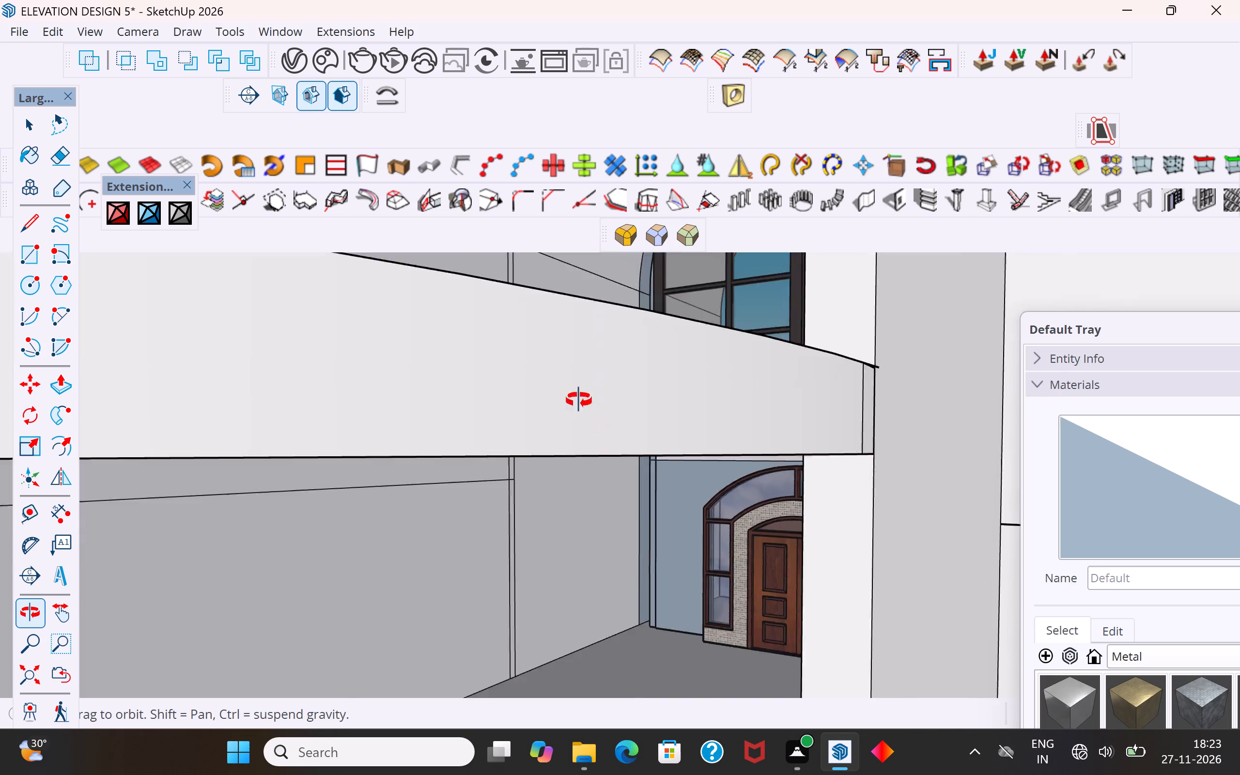
middle_drag(579, 400, 470, 618)
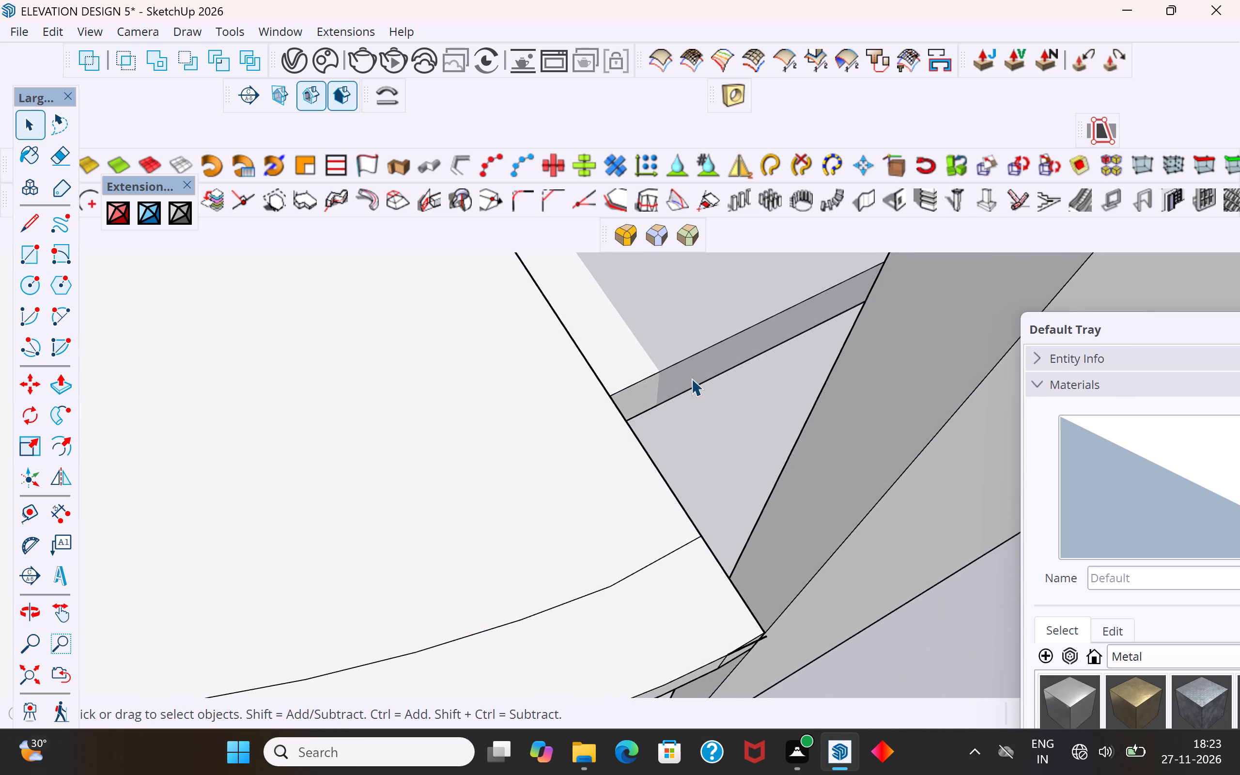
click(691, 378)
click(691, 372)
middle_drag(740, 441, 1064, 421)
scroll(591, 551, down, 6)
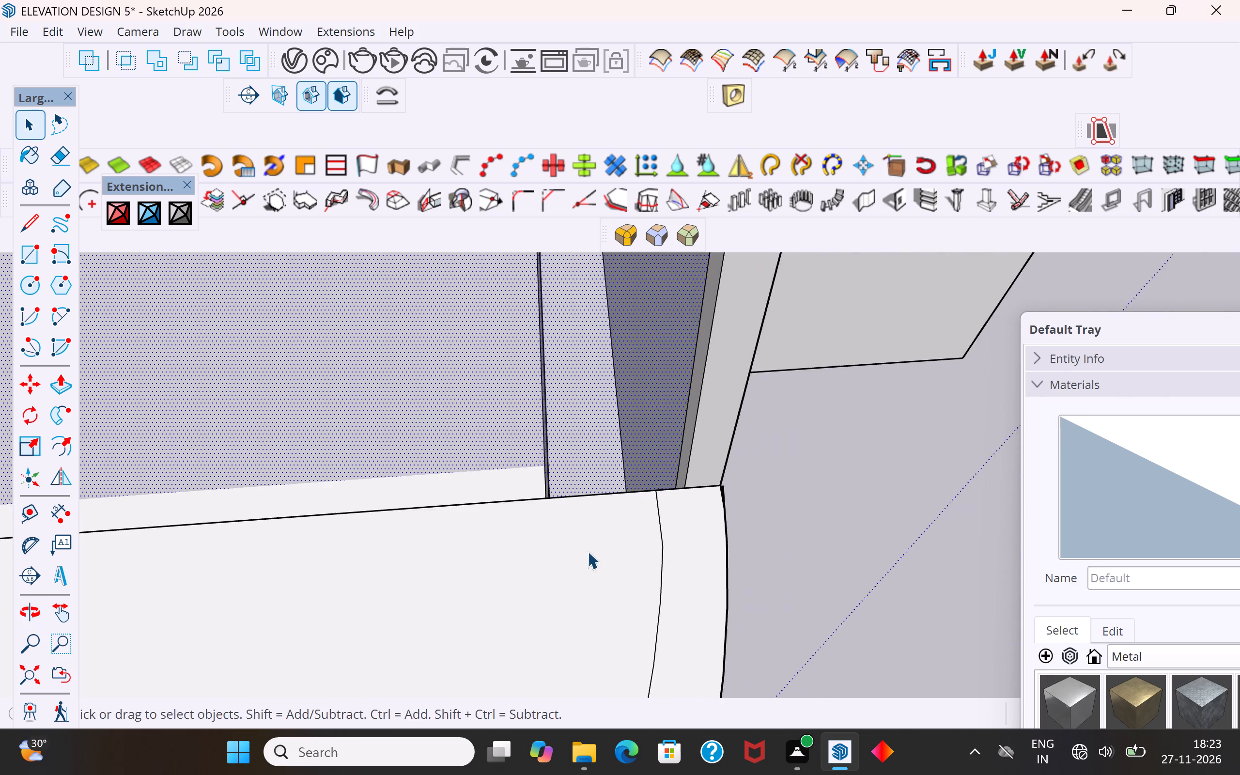
middle_drag(588, 537, 773, 290)
scroll(493, 560, down, 13)
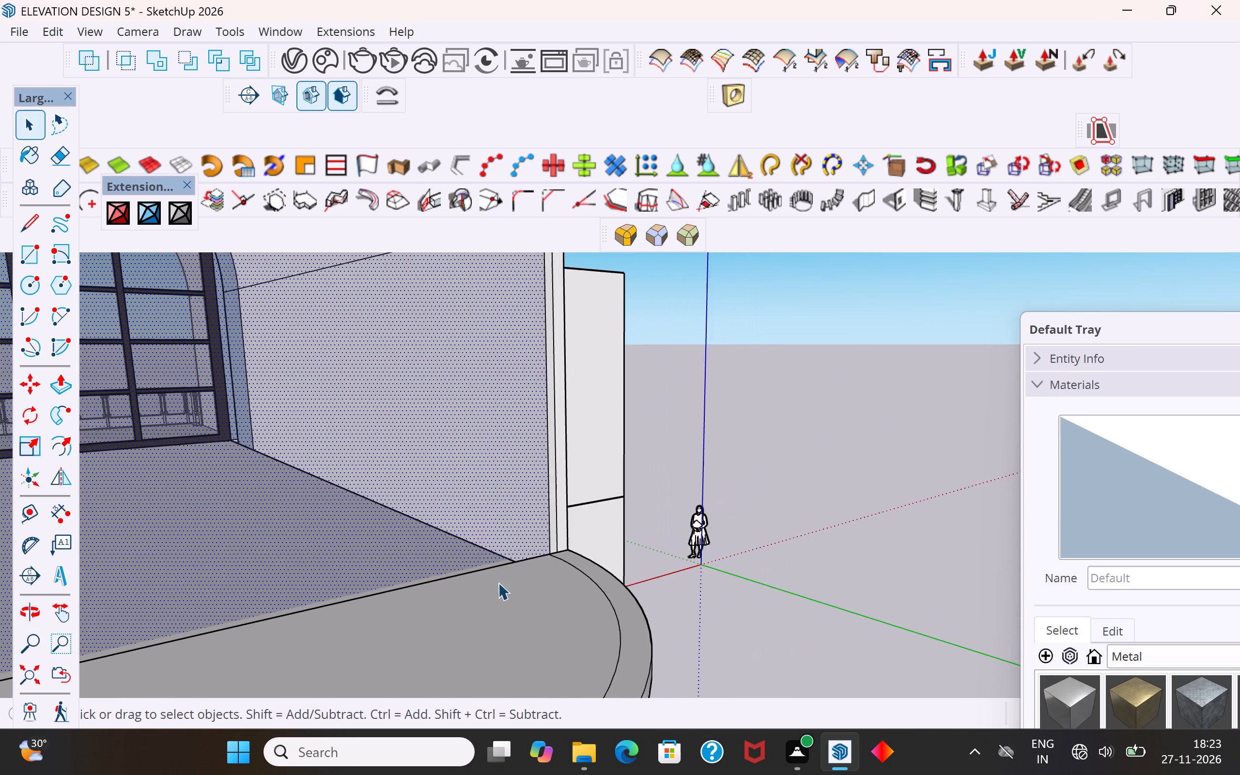
scroll(820, 429, down, 9)
right_click(676, 398)
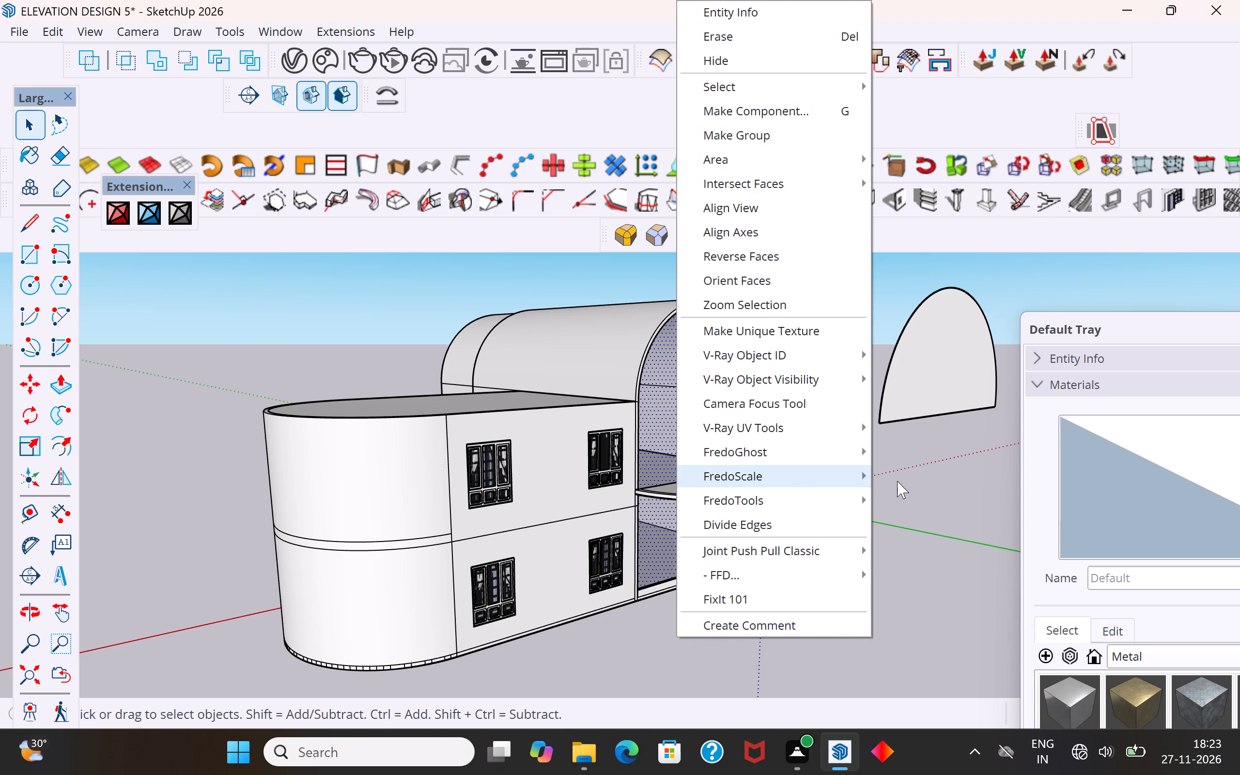
click(944, 470)
click(683, 450)
key(Delete)
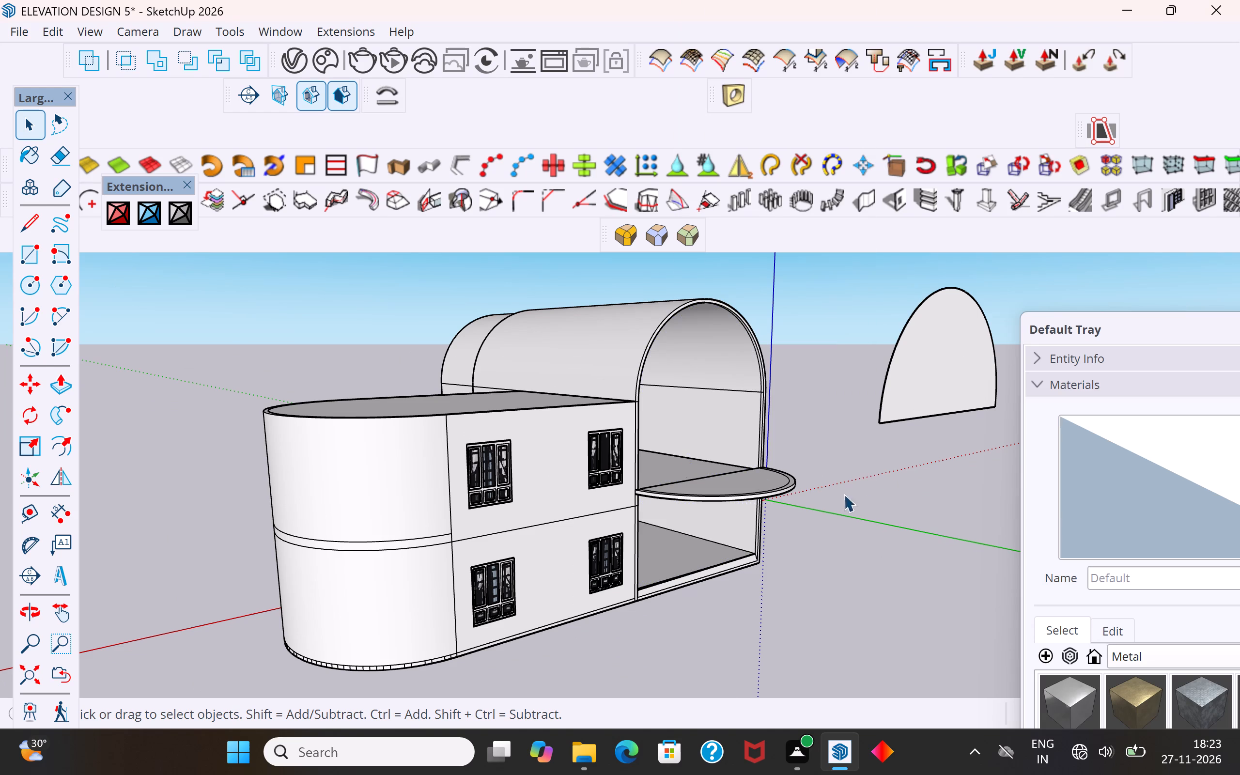
Open the slab group and Push/Pull the slanted edge face behind the balcony out to the side wall, closing the triangular gap.
middle_drag(879, 524, 692, 617)
middle_drag(858, 558, 766, 577)
click(726, 660)
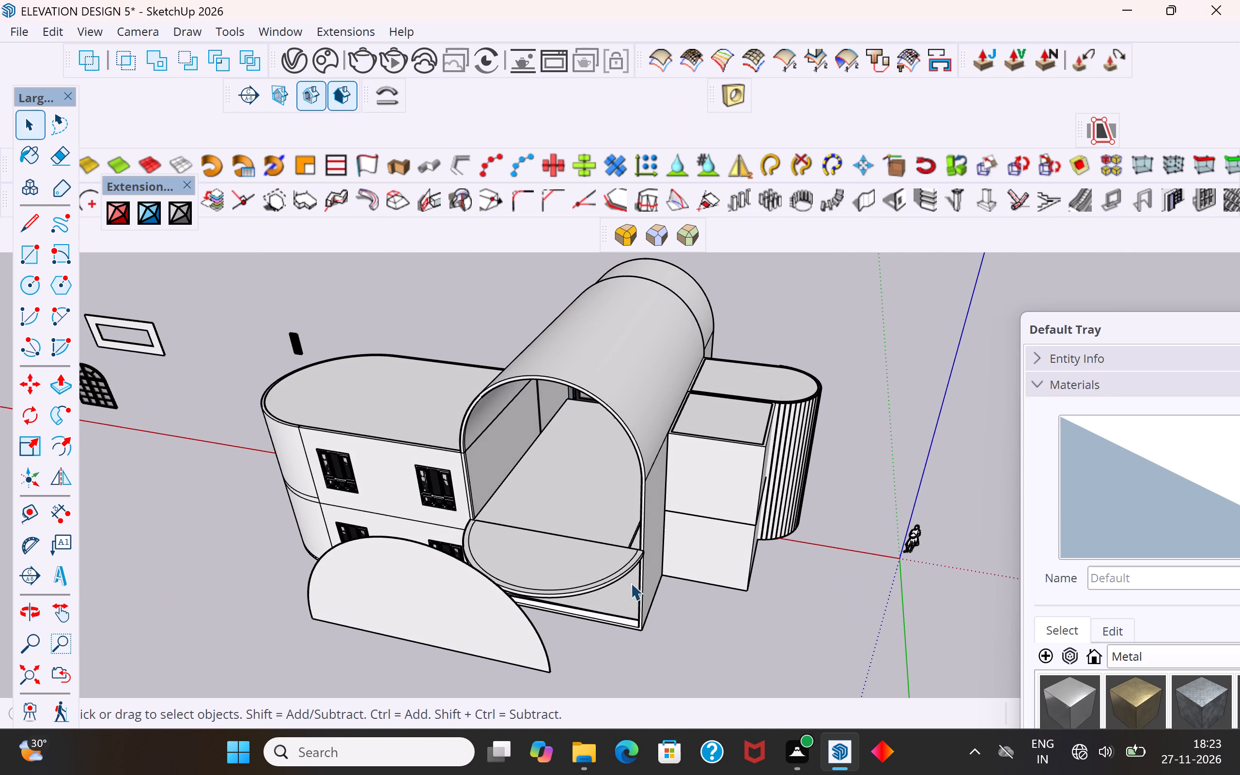
scroll(624, 562, up, 19)
scroll(655, 524, down, 6)
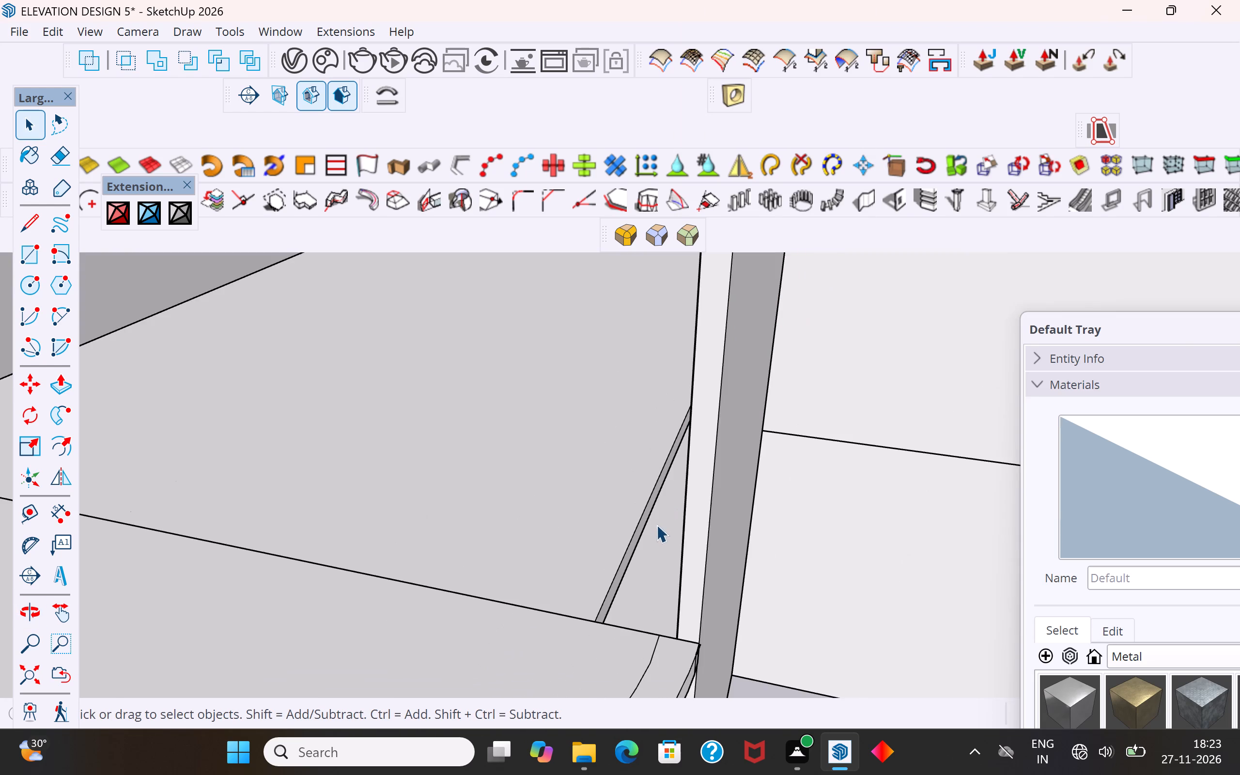
middle_drag(618, 585, 610, 548)
scroll(610, 544, up, 7)
scroll(620, 546, down, 3)
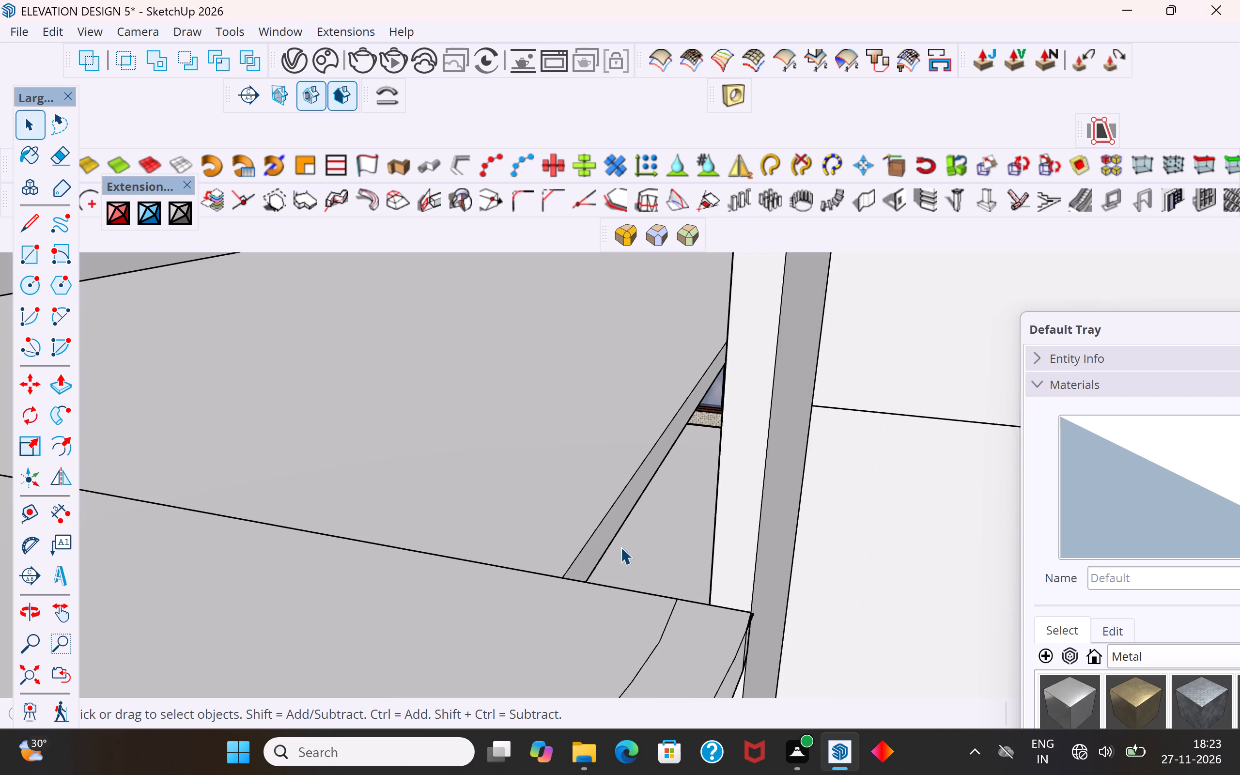
middle_drag(617, 519, 620, 484)
middle_drag(631, 455, 620, 462)
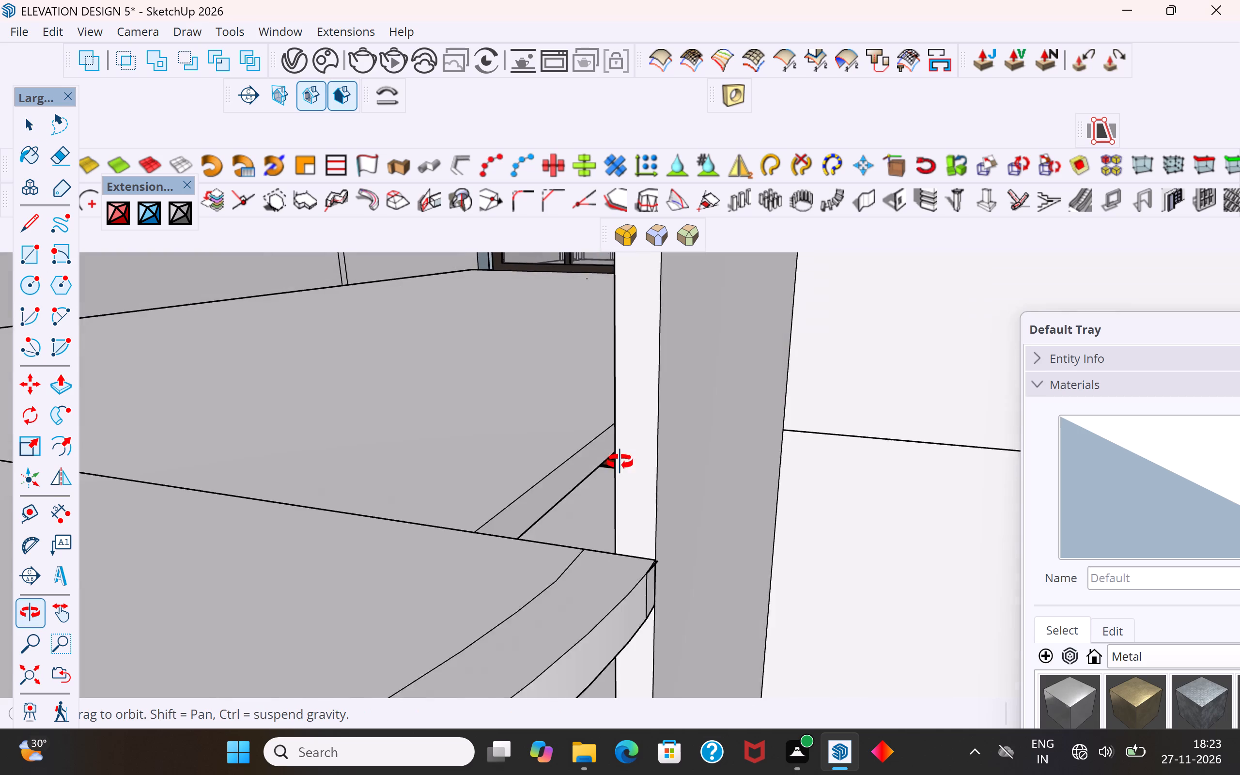
middle_drag(620, 462, 633, 460)
click(649, 468)
double_click(651, 469)
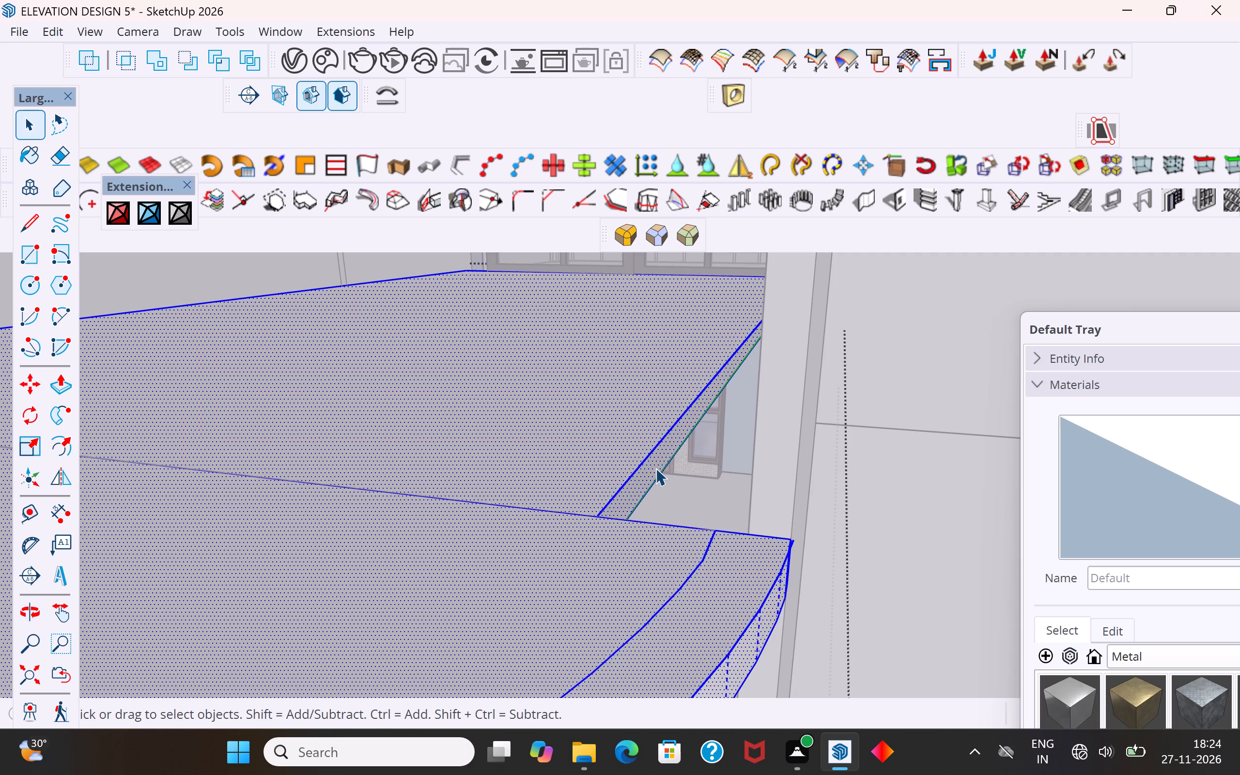
click(655, 468)
click(62, 386)
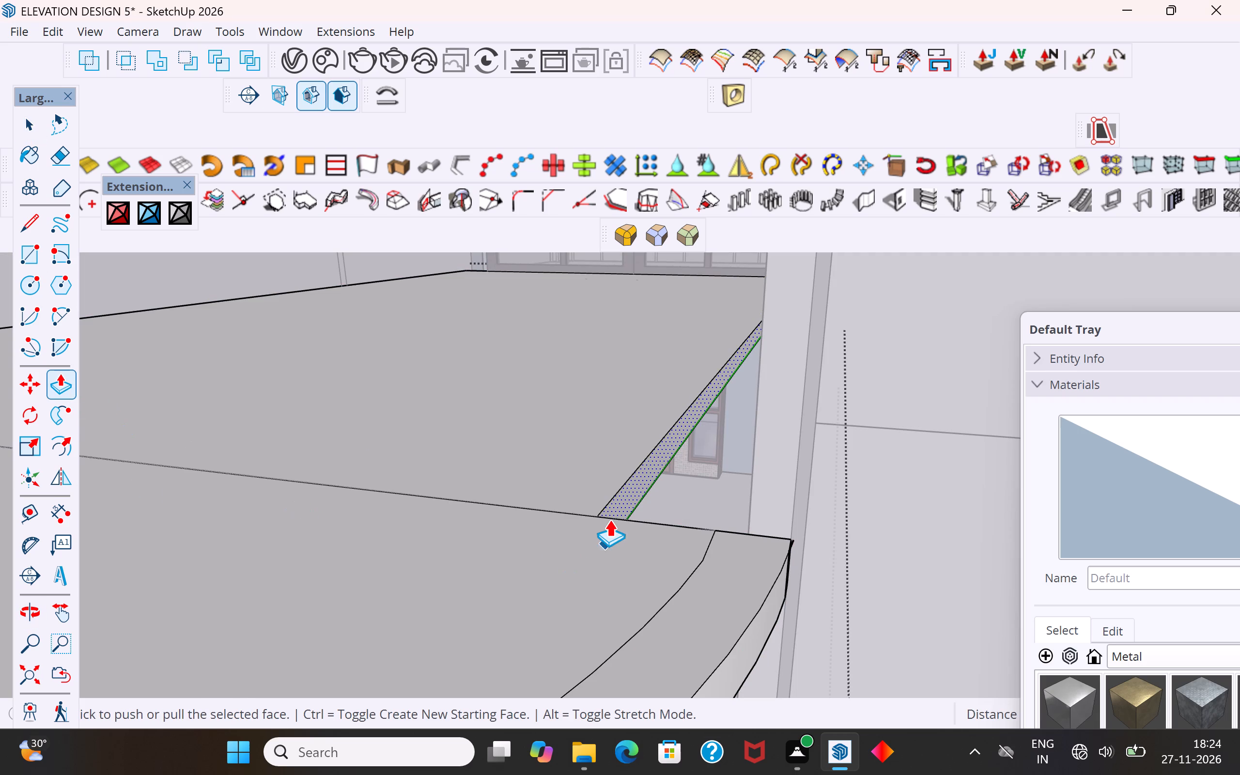
click(600, 511)
middle_drag(690, 542, 813, 651)
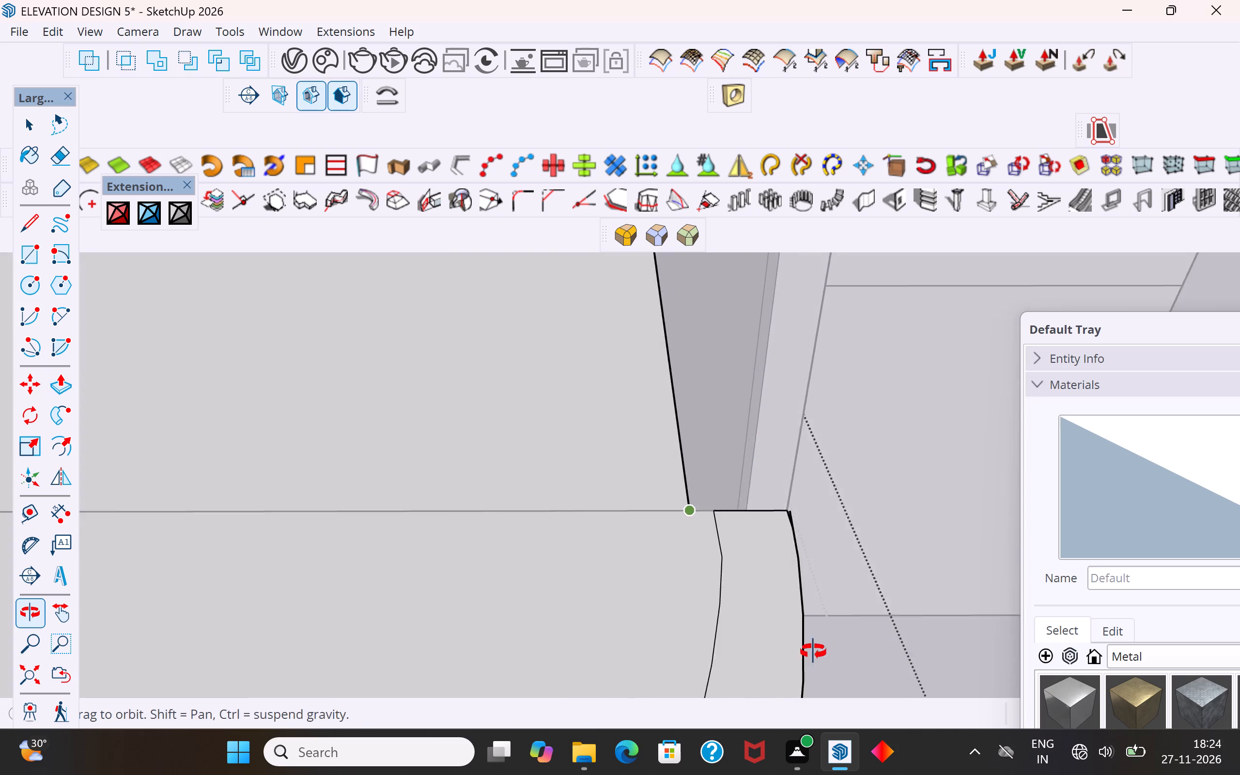
middle_drag(813, 651, 829, 662)
click(745, 482)
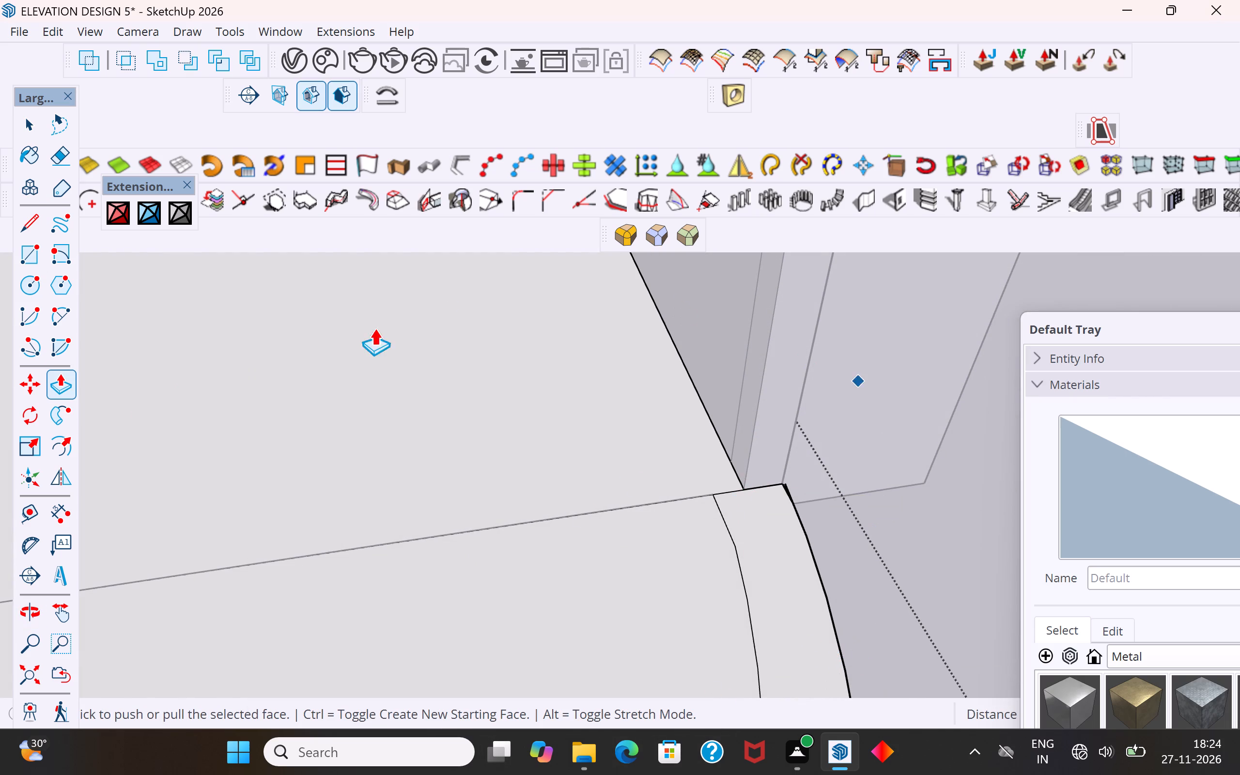
click(35, 133)
click(879, 523)
Open the slab group and delete the stray edge at the balcony's outer corner beside the side wall.
scroll(612, 497, down, 3)
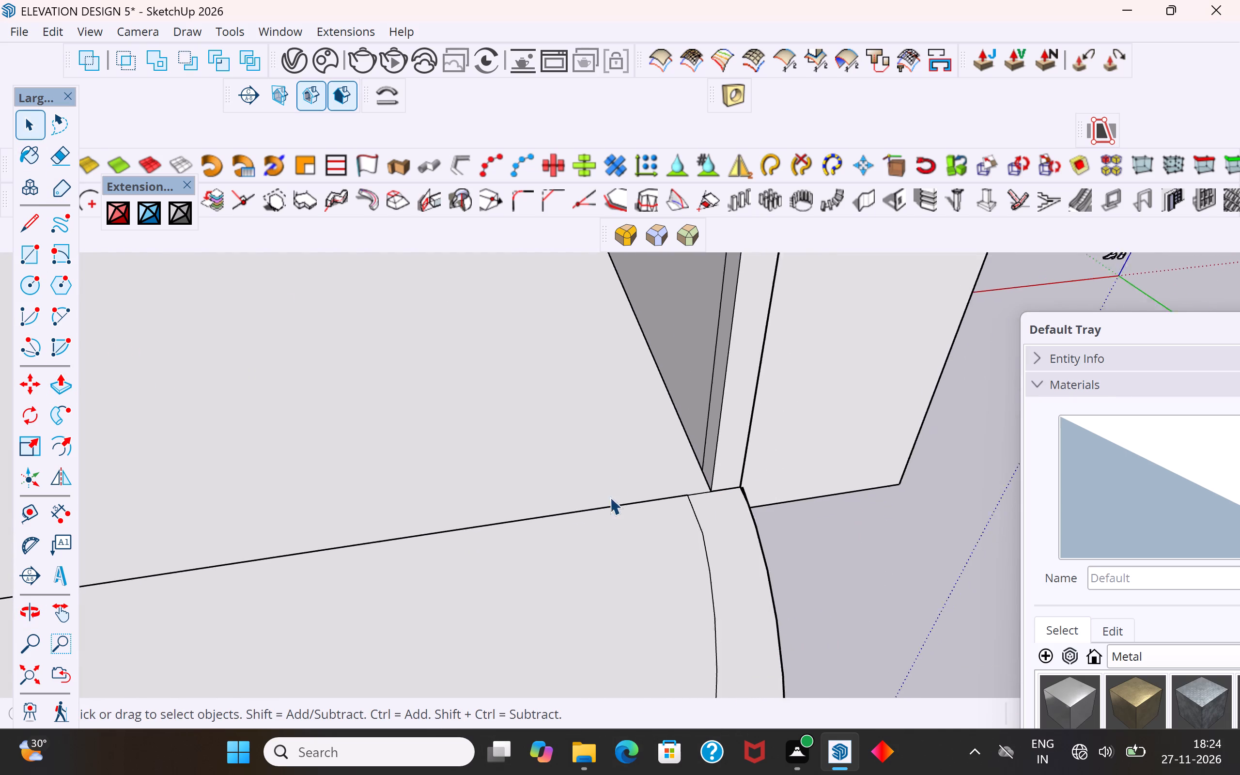
scroll(610, 497, down, 1)
middle_drag(766, 526, 598, 424)
scroll(754, 558, up, 5)
middle_drag(646, 459, 660, 396)
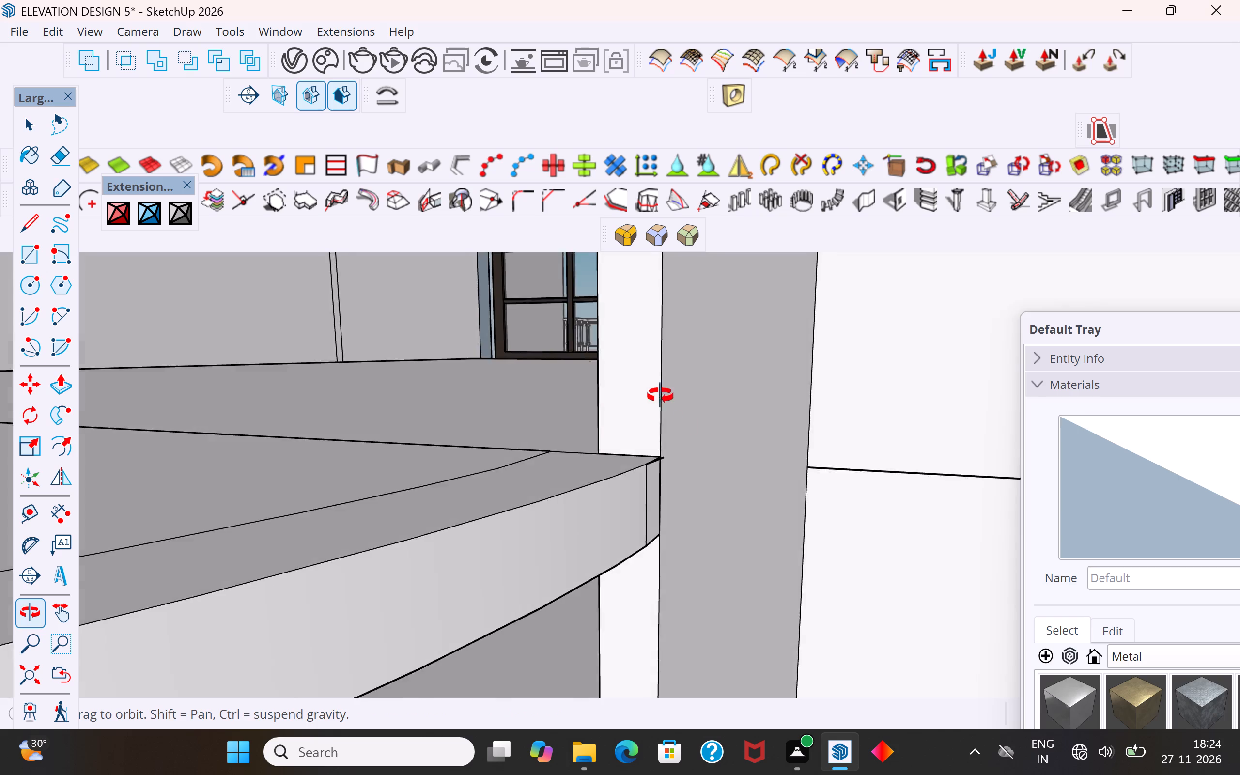
middle_drag(660, 396, 723, 498)
scroll(655, 470, up, 18)
middle_drag(658, 463, 711, 487)
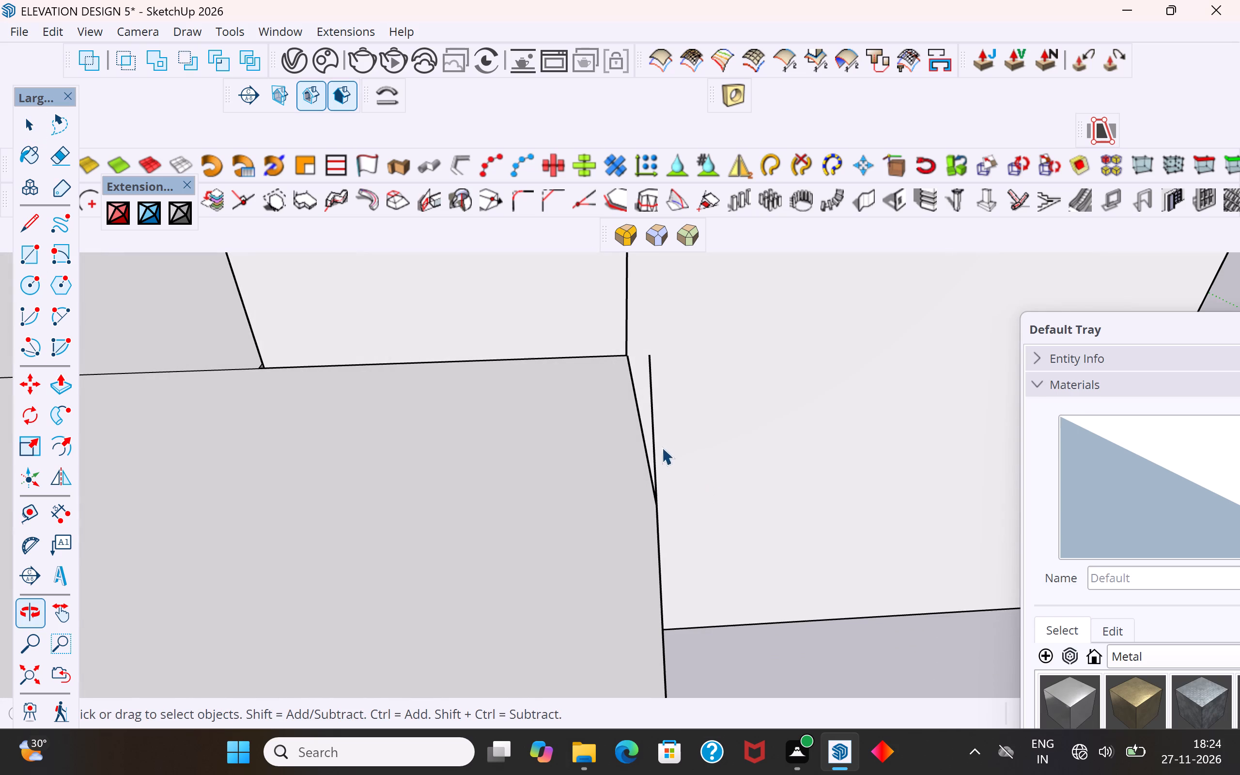
click(656, 420)
click(652, 418)
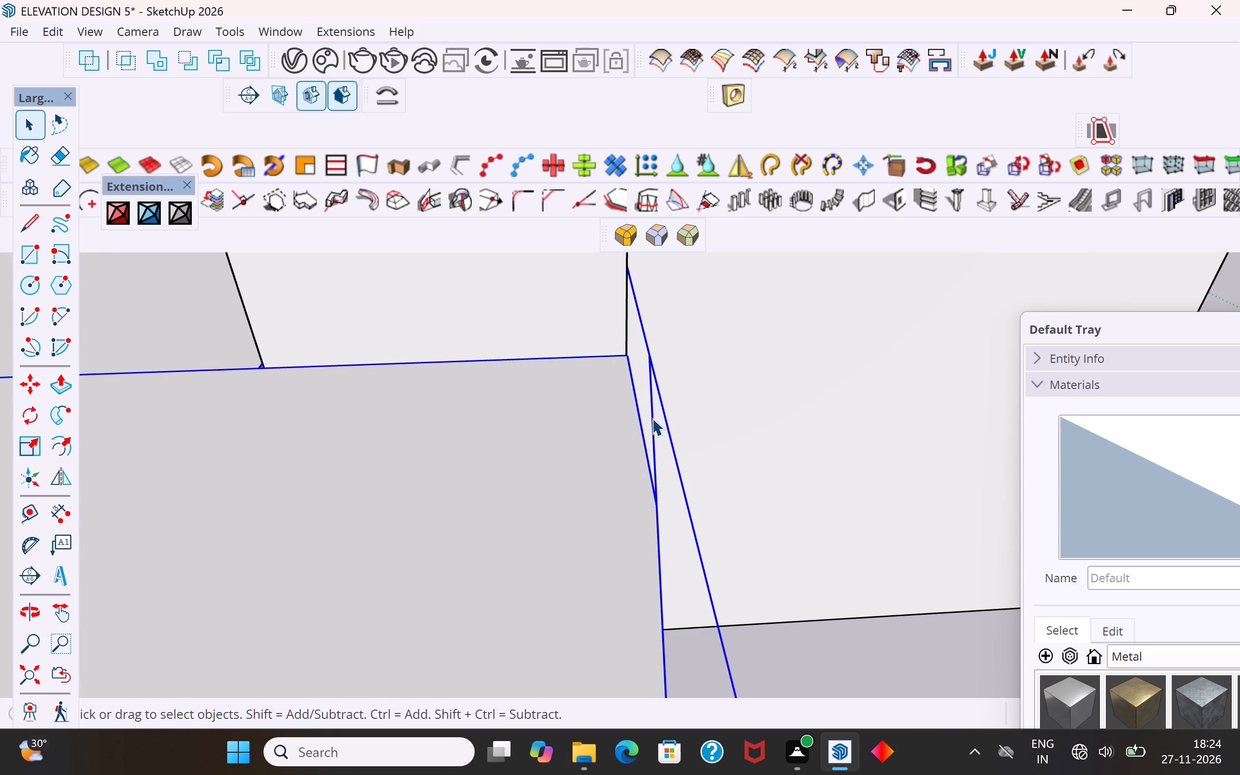
middle_drag(655, 458, 768, 442)
double_click(635, 439)
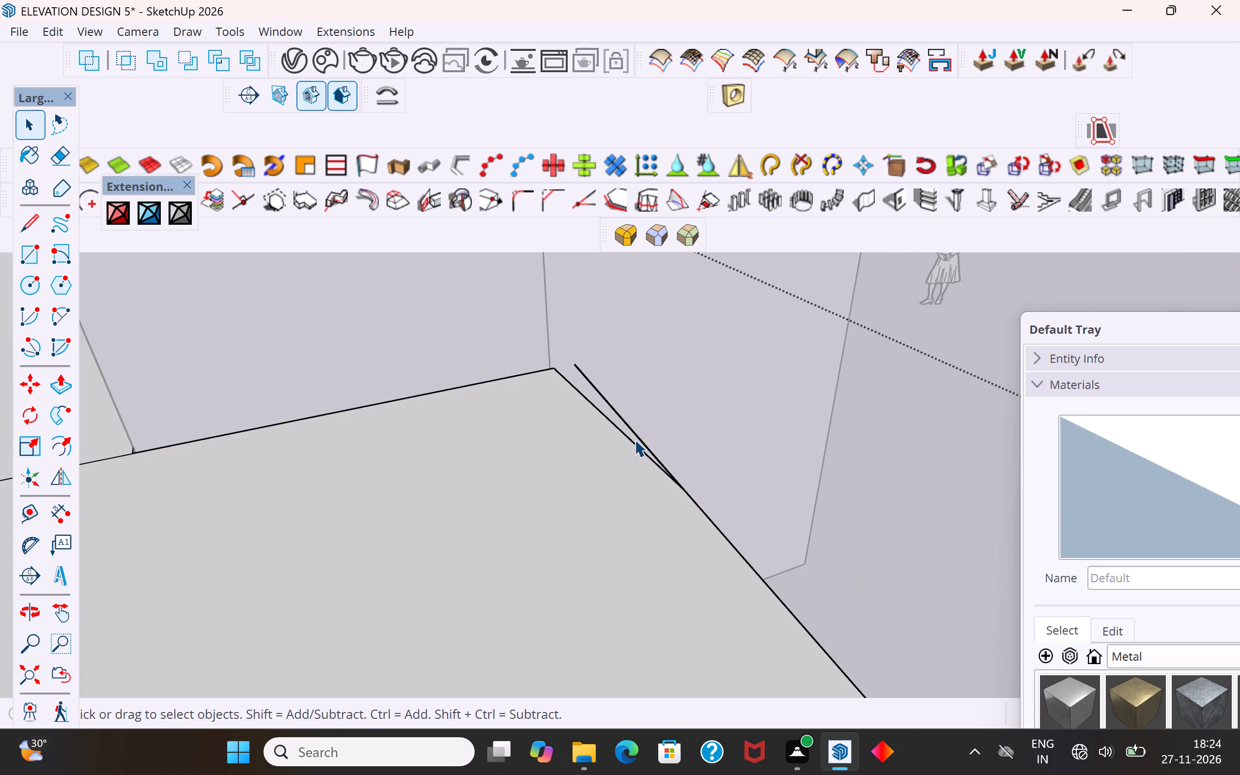
click(634, 434)
key(Delete)
scroll(507, 419, down, 2)
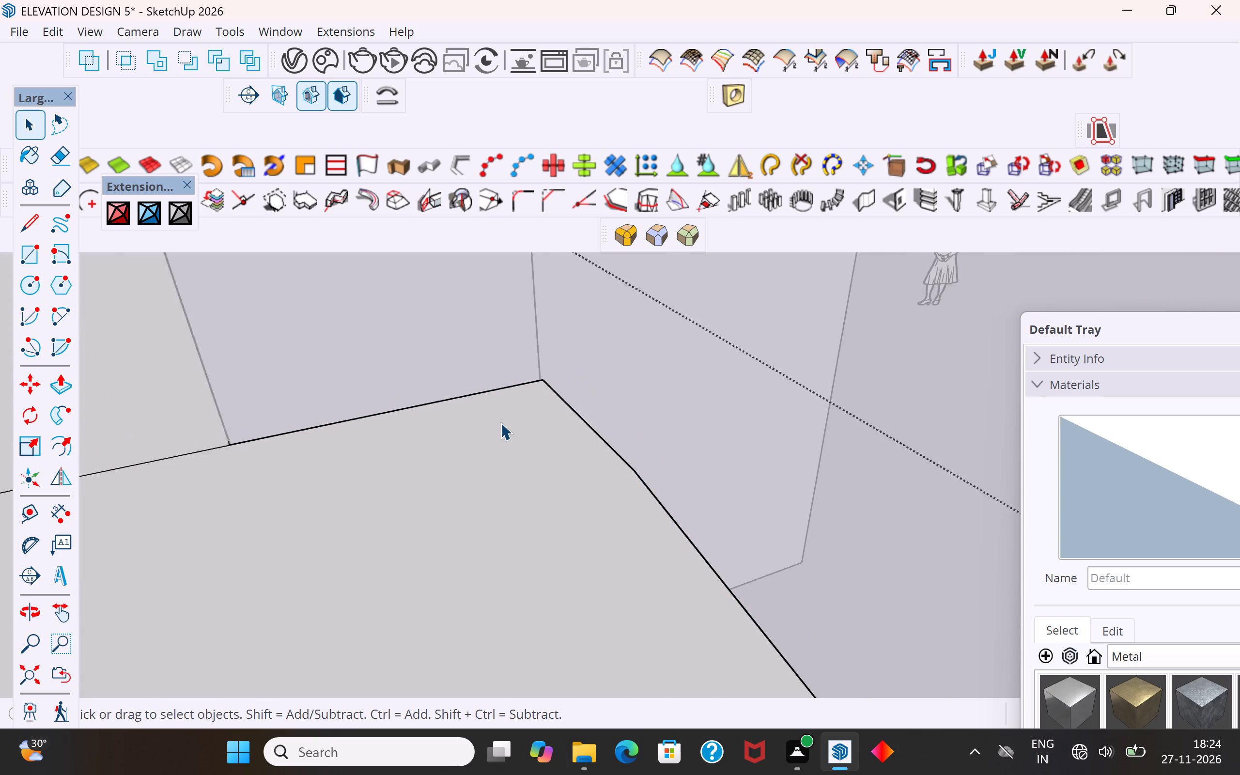
scroll(500, 422, down, 9)
click(895, 497)
Examine the balcony slab, its junction with the side walls and the arched front opening from several sides.
scroll(519, 471, down, 4)
scroll(515, 478, up, 1)
scroll(515, 478, down, 11)
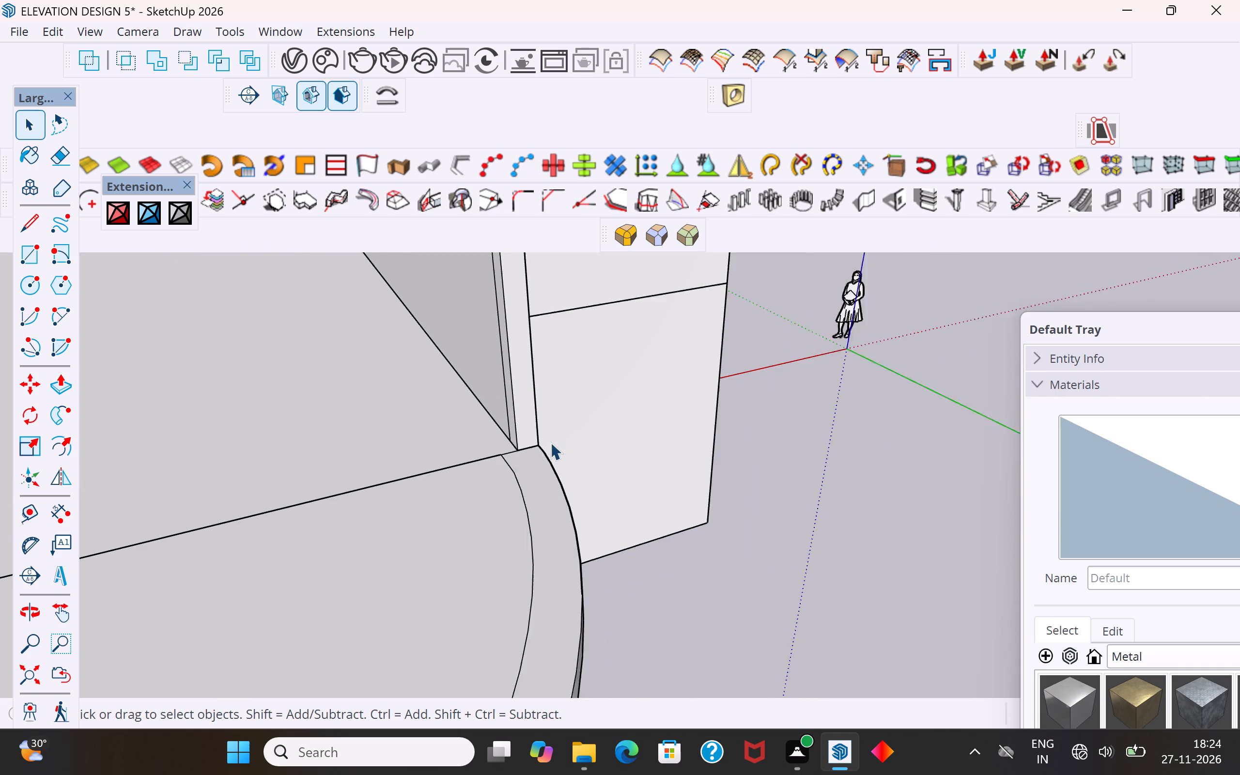
scroll(550, 442, down, 1)
scroll(638, 428, down, 7)
scroll(724, 480, down, 5)
click(33, 677)
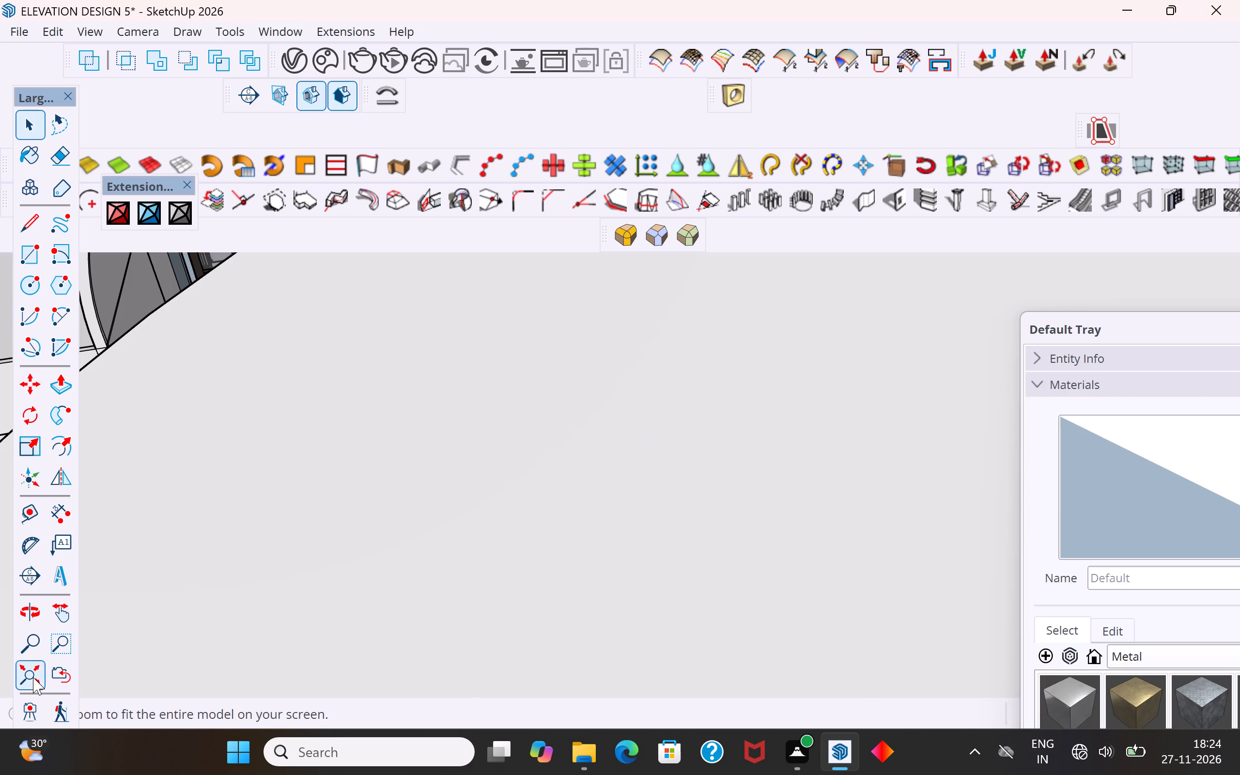
click(768, 609)
middle_drag(822, 558, 523, 585)
scroll(582, 417, down, 2)
scroll(578, 417, up, 1)
scroll(575, 419, down, 2)
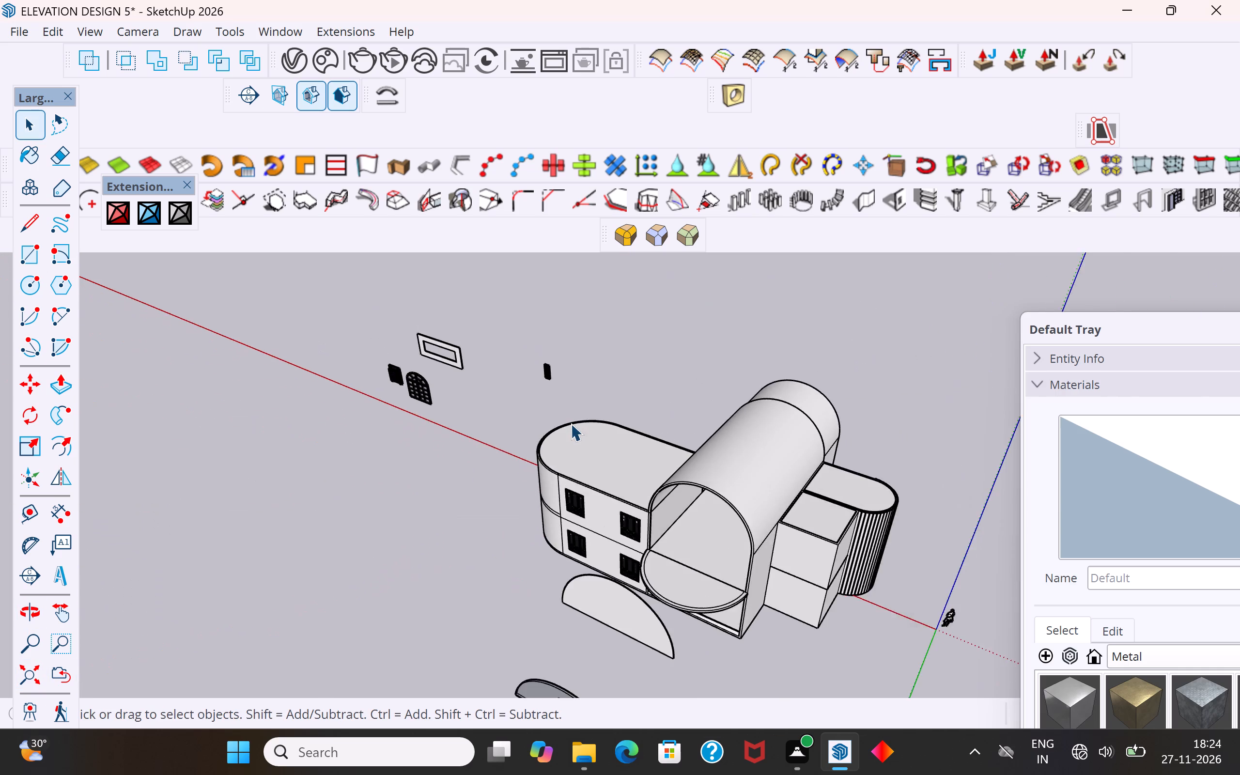
scroll(571, 423, down, 5)
middle_drag(642, 582, 671, 620)
scroll(731, 542, up, 9)
middle_drag(665, 584, 729, 625)
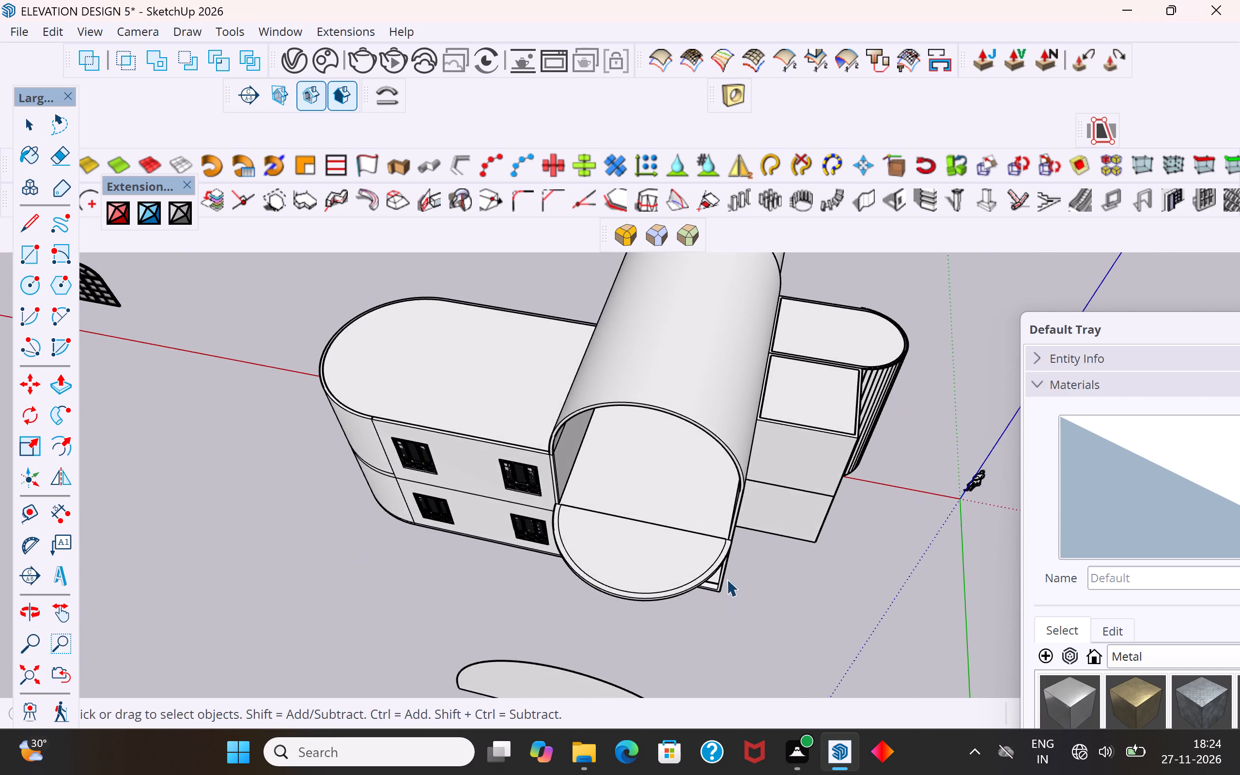
scroll(725, 573, up, 5)
middle_drag(778, 564, 846, 563)
scroll(751, 511, up, 4)
scroll(603, 434, down, 6)
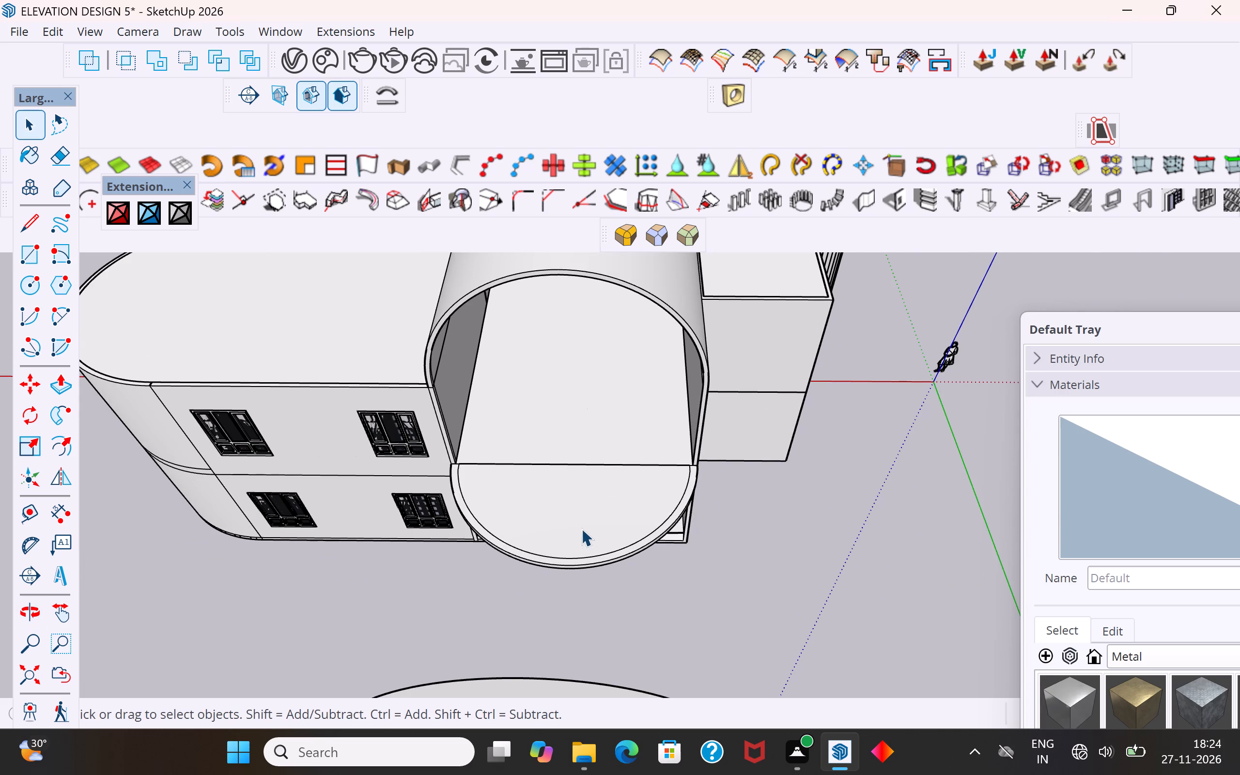
scroll(658, 593, down, 10)
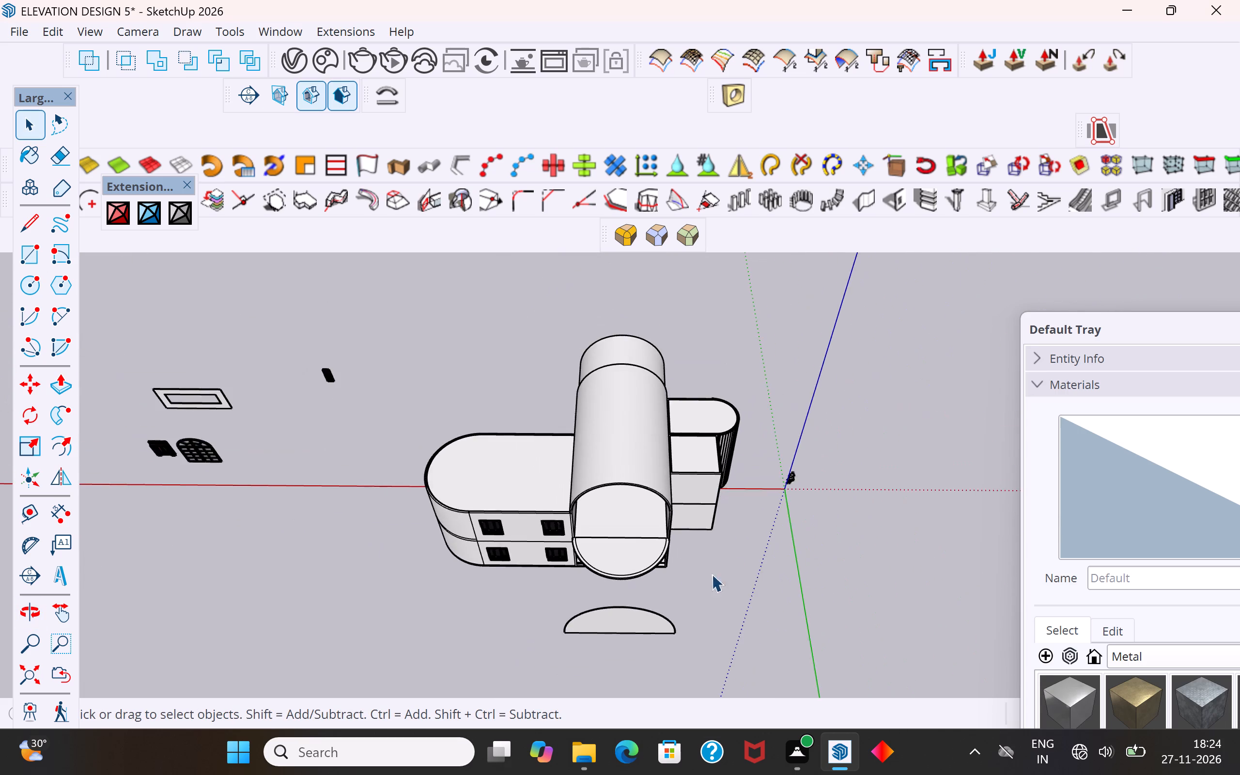
middle_drag(732, 569, 608, 590)
scroll(591, 558, up, 5)
middle_drag(620, 588, 830, 582)
scroll(672, 531, up, 5)
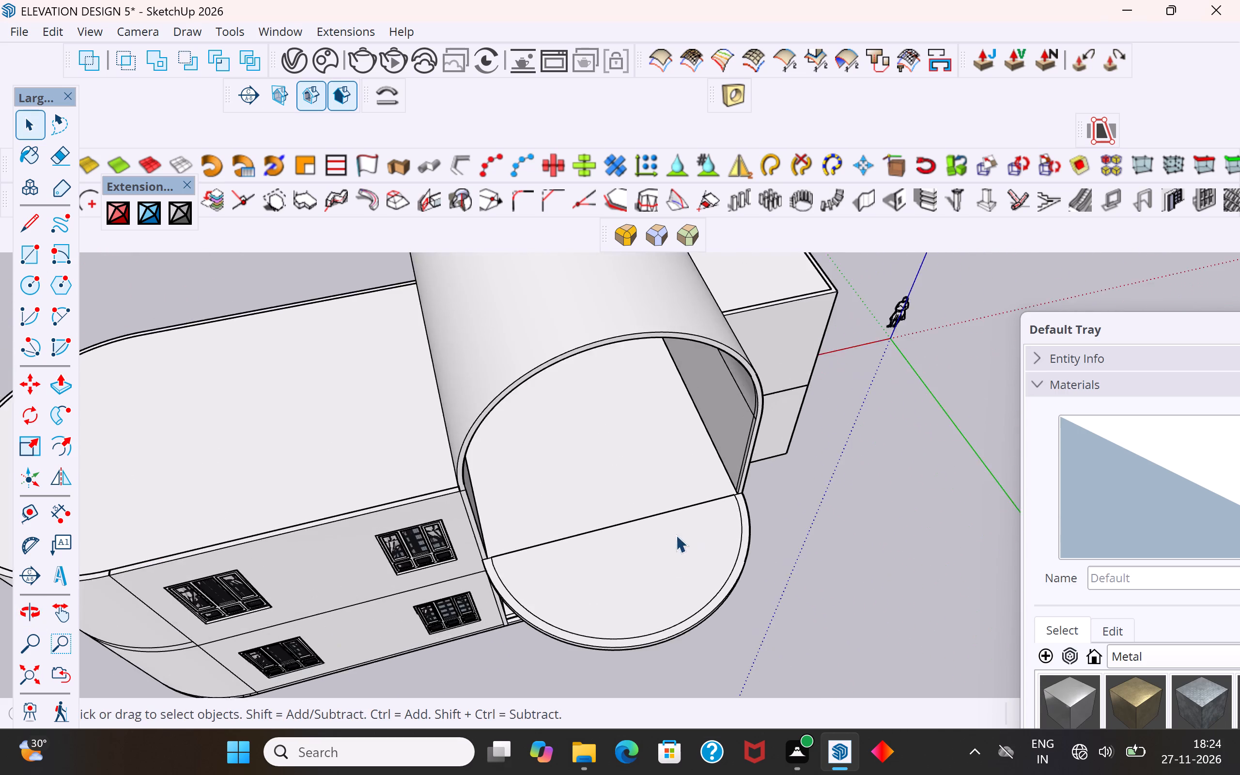
middle_drag(712, 545, 833, 522)
scroll(610, 501, down, 6)
middle_drag(607, 499, 613, 536)
scroll(617, 542, up, 6)
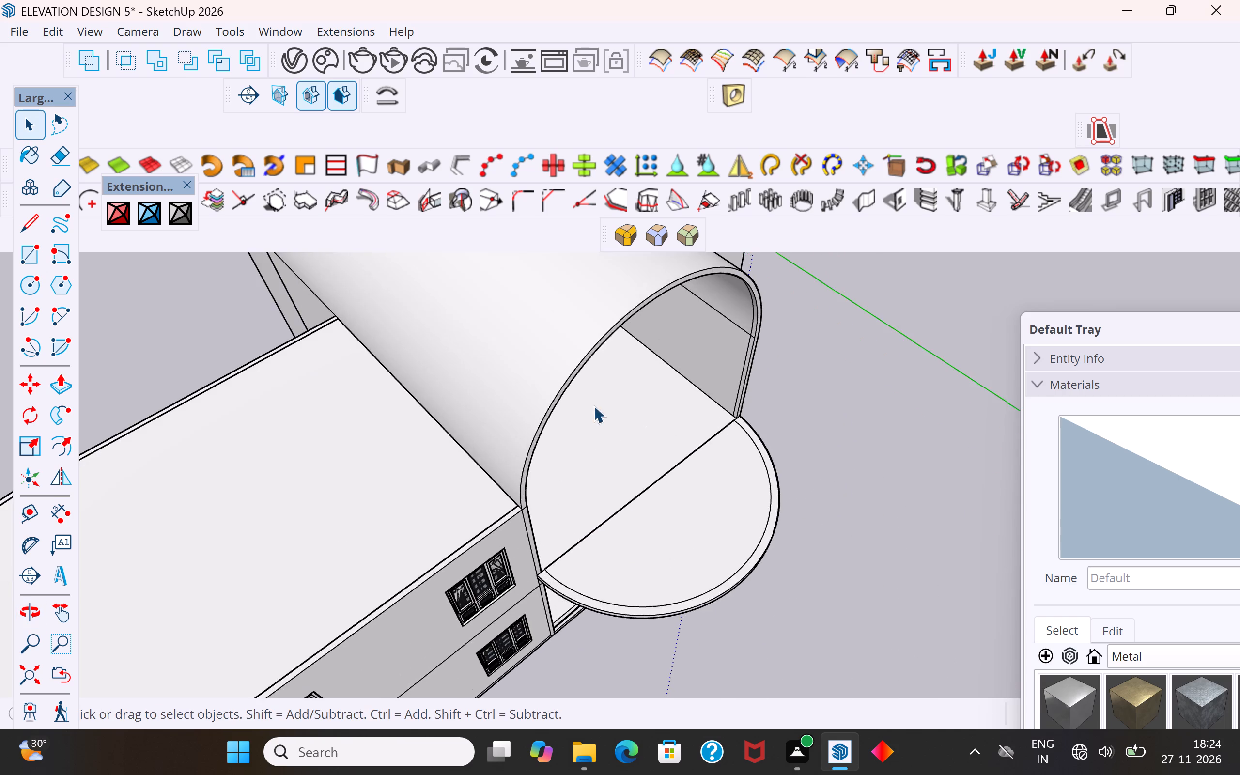
middle_drag(593, 406, 590, 455)
scroll(618, 602, up, 3)
scroll(597, 651, up, 1)
middle_drag(597, 651, 747, 528)
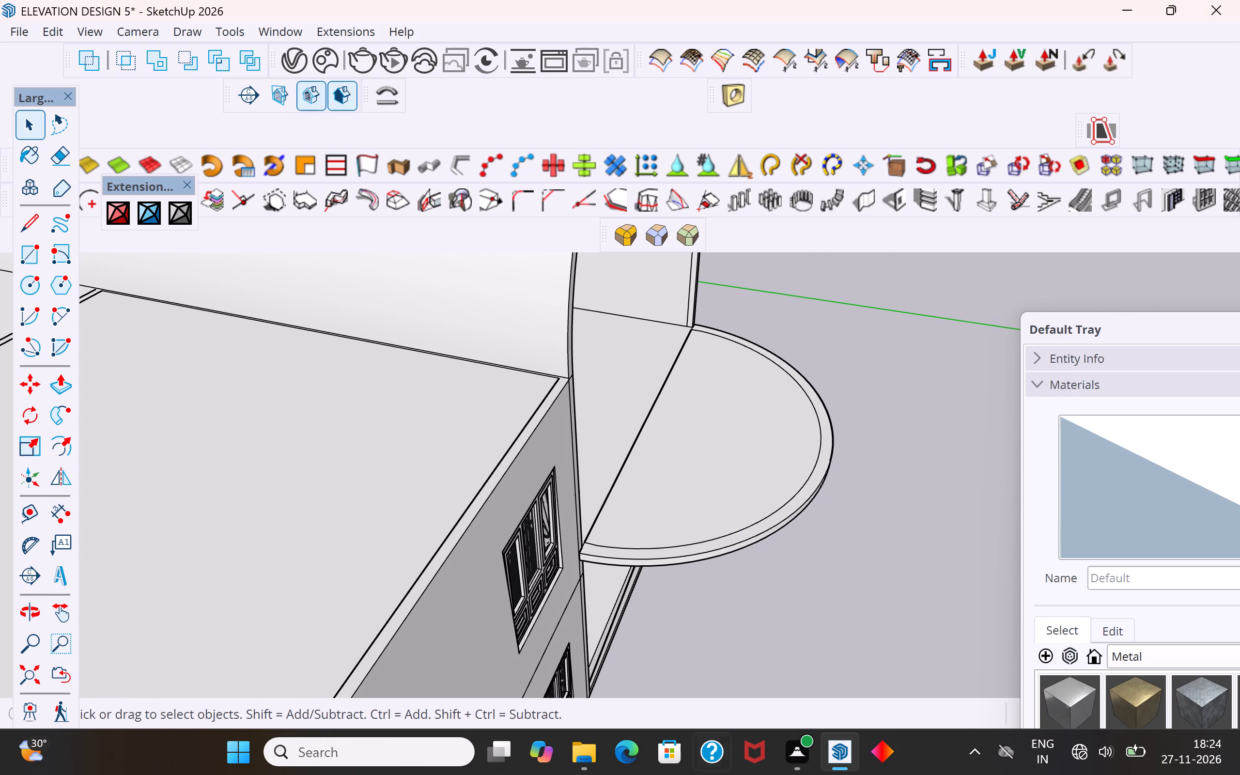
middle_drag(694, 550, 440, 533)
scroll(587, 589, down, 4)
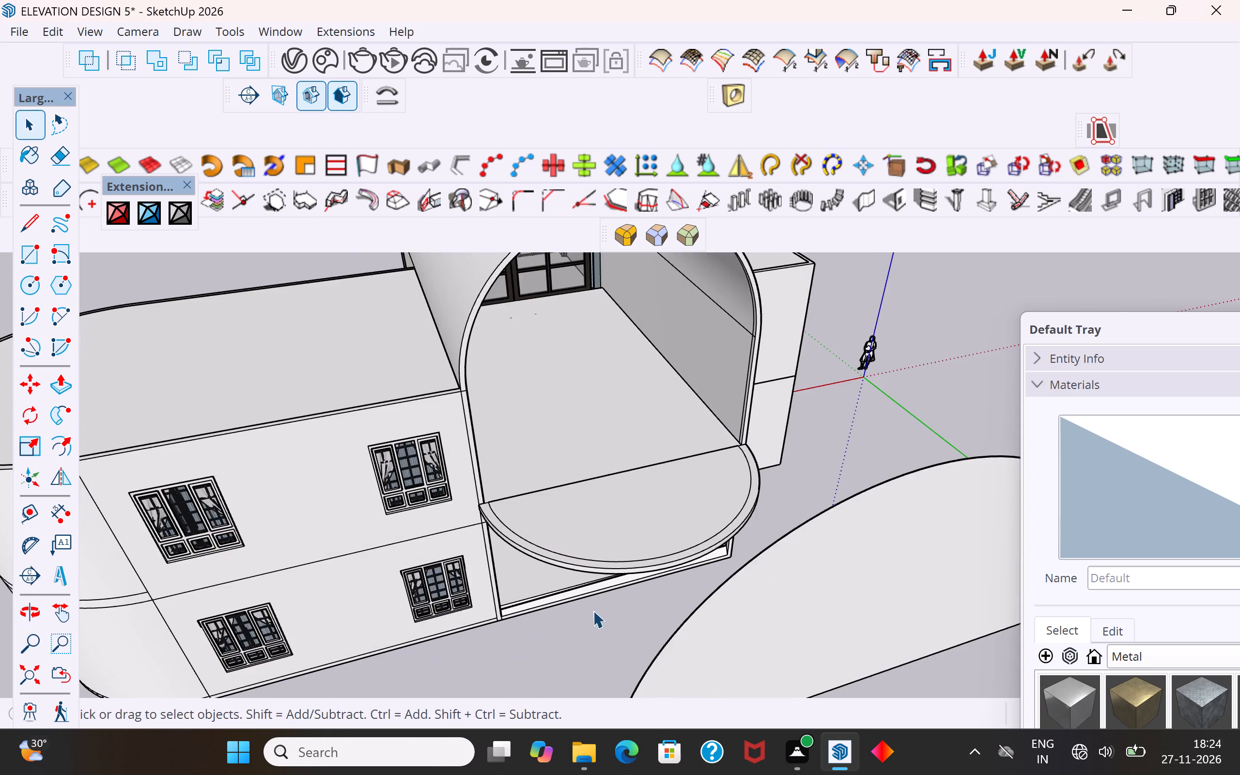
Draw a vertical two-point arc between the ends of the balcony's straight back edge, rising to the springing level of the main arch.
middle_drag(575, 610, 593, 672)
scroll(565, 589, up, 4)
middle_drag(569, 588, 580, 539)
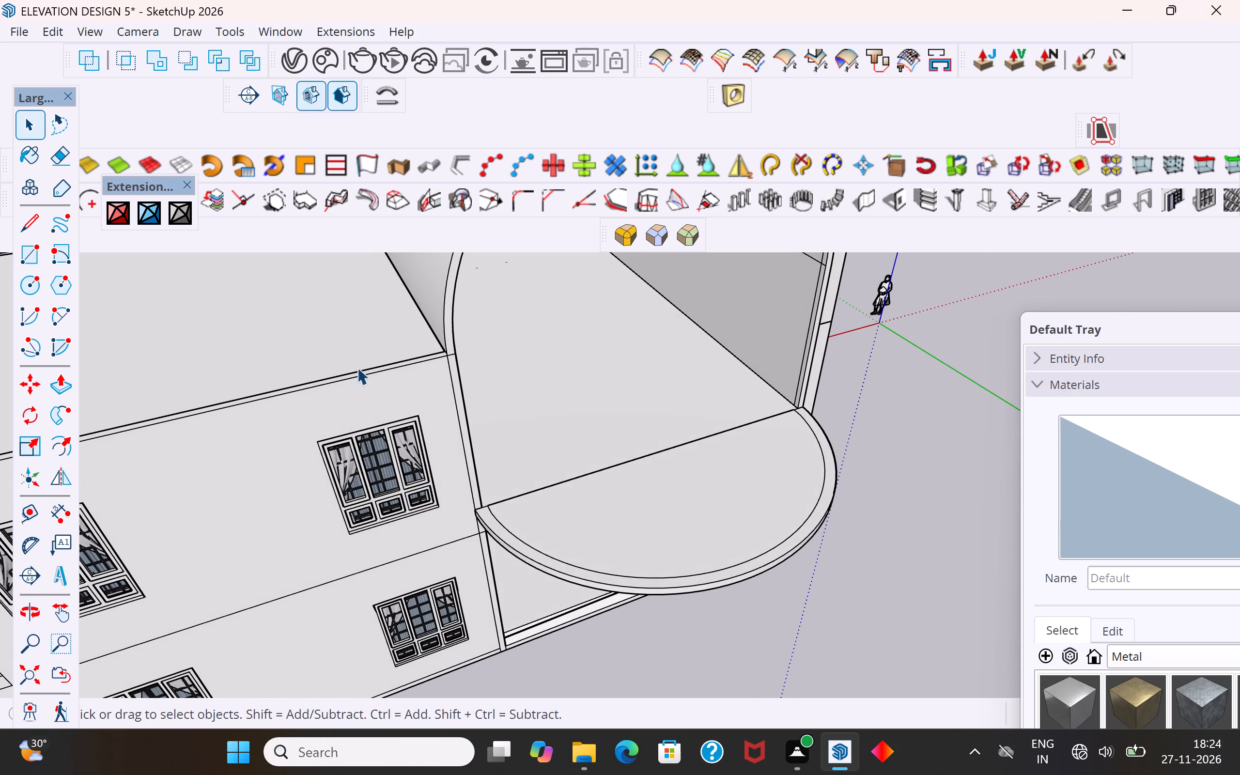
click(53, 314)
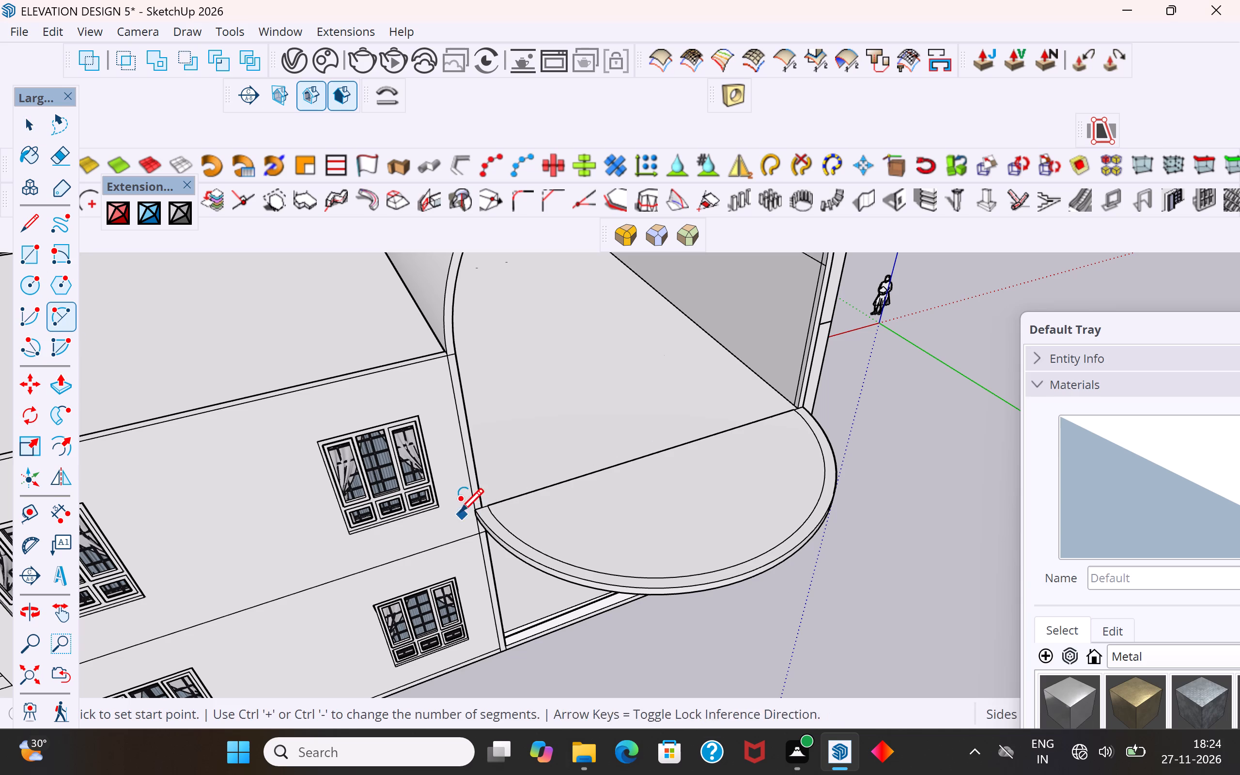
scroll(467, 518, up, 8)
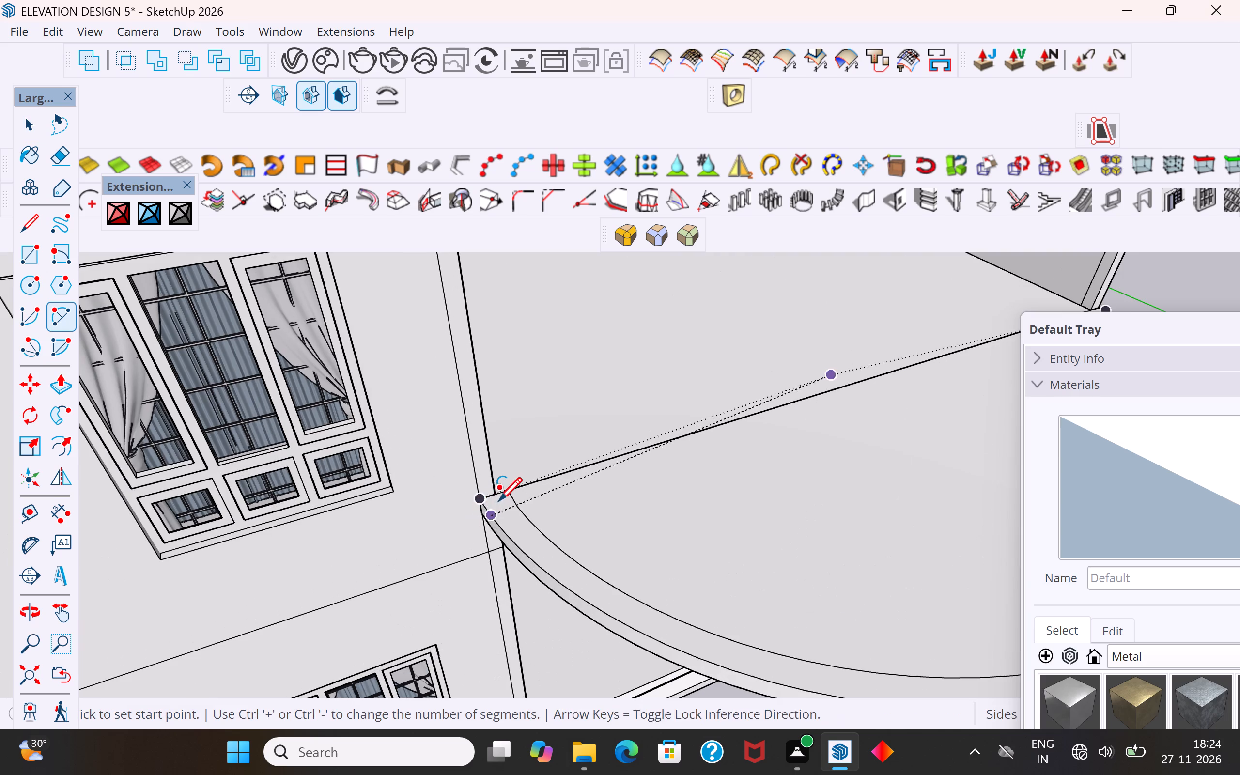
click(498, 497)
scroll(498, 497, down, 13)
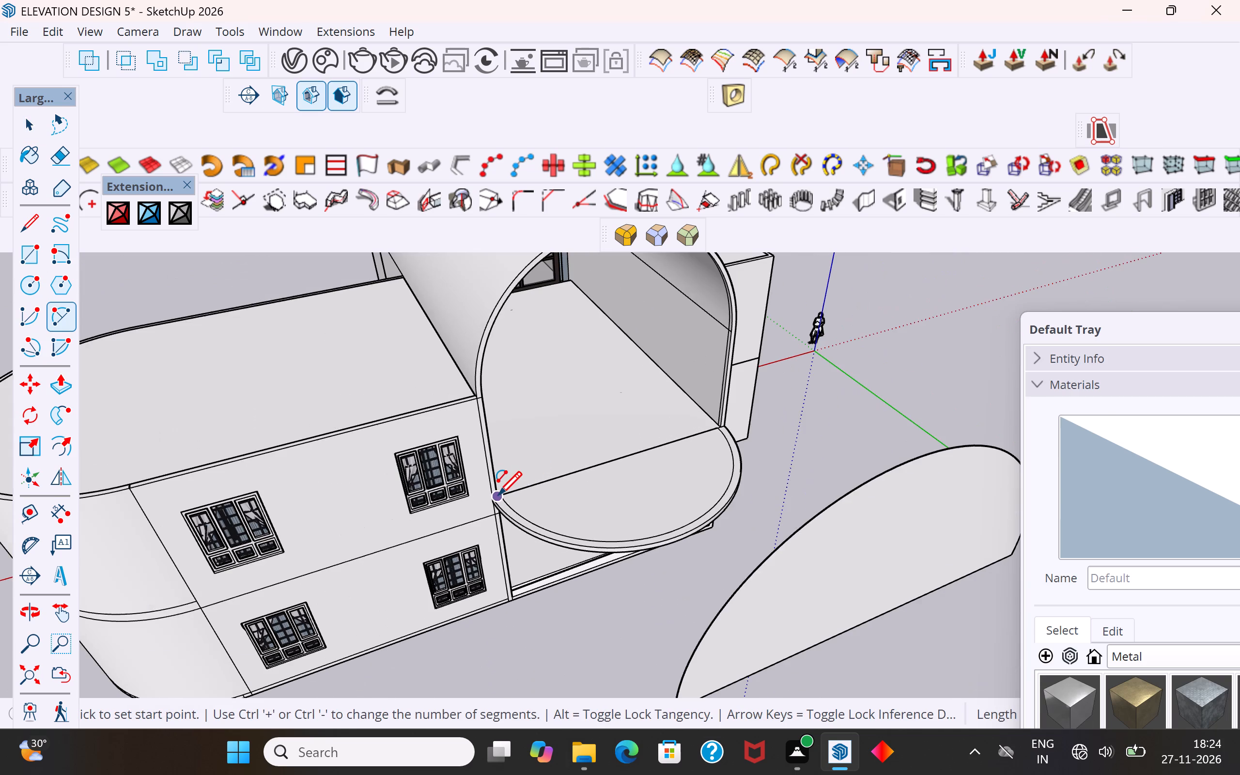
scroll(725, 444, up, 15)
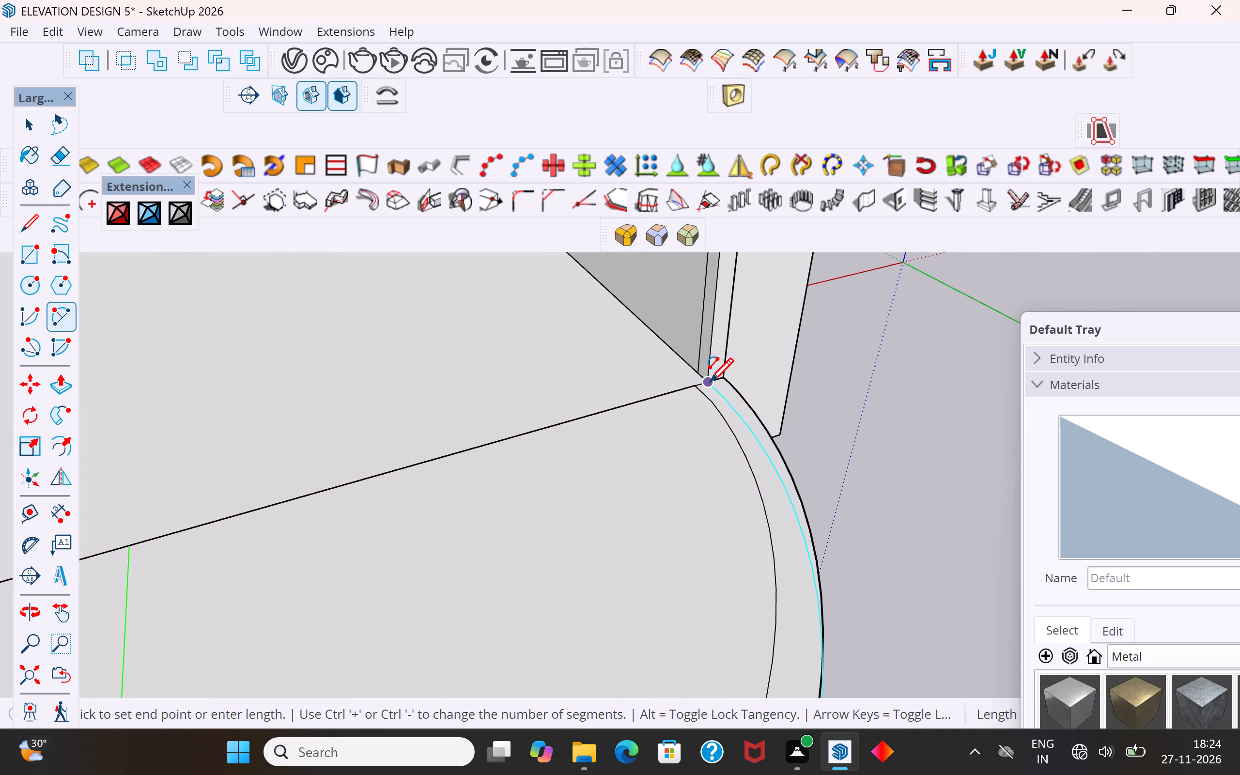
click(709, 384)
scroll(607, 490, down, 17)
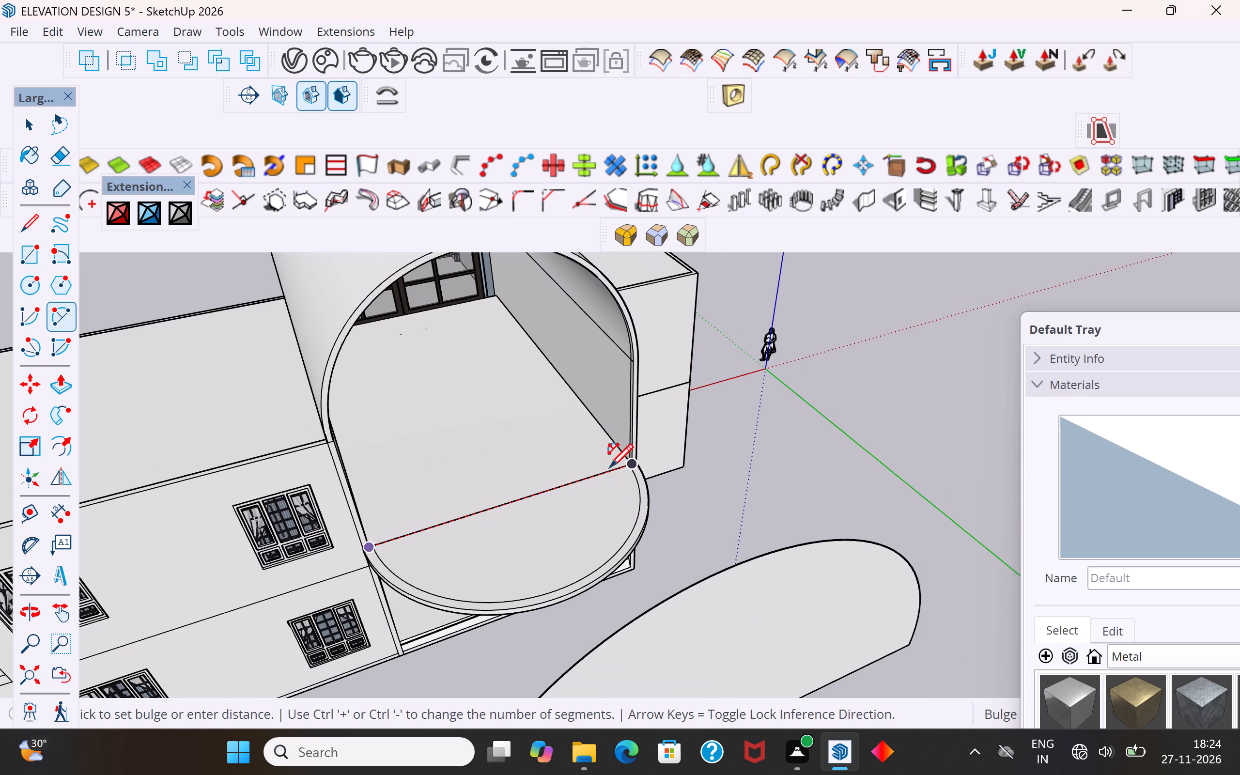
click(638, 367)
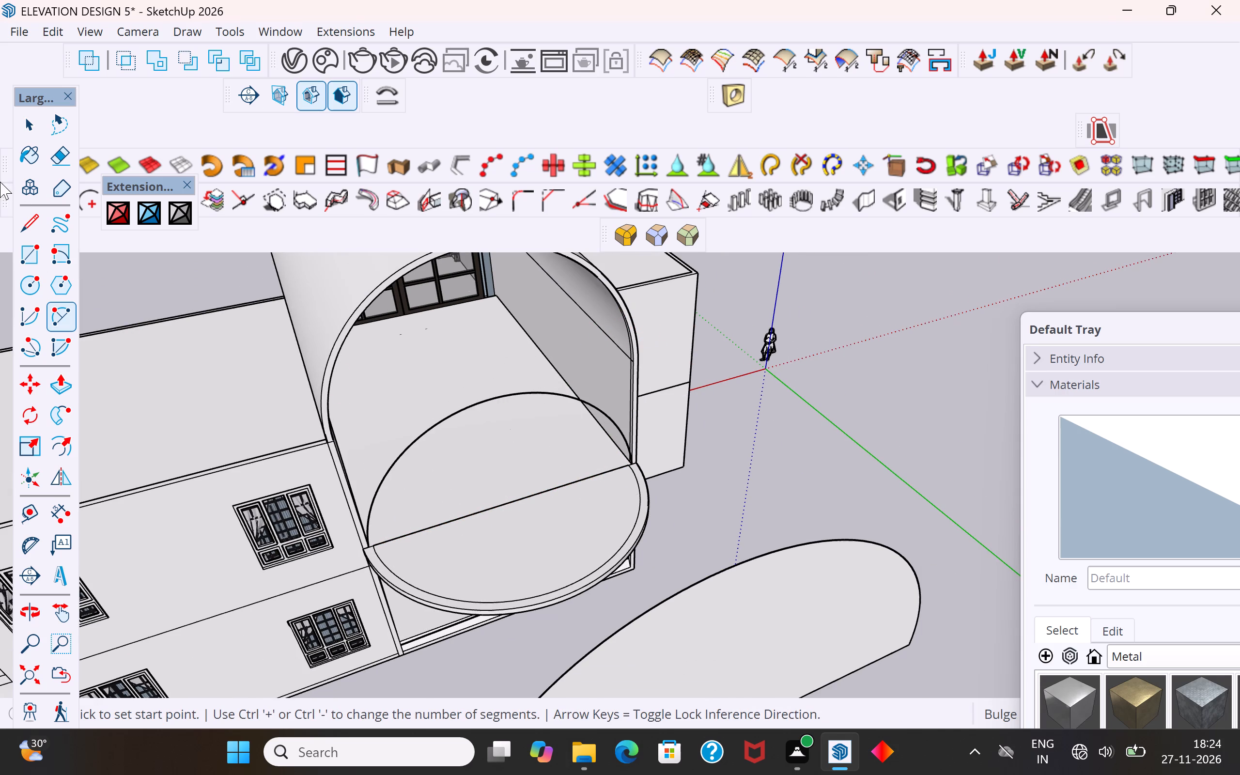
Close the new arc with a straight line along the balcony's back edge to form a semicircular face.
click(20, 213)
scroll(354, 536, up, 3)
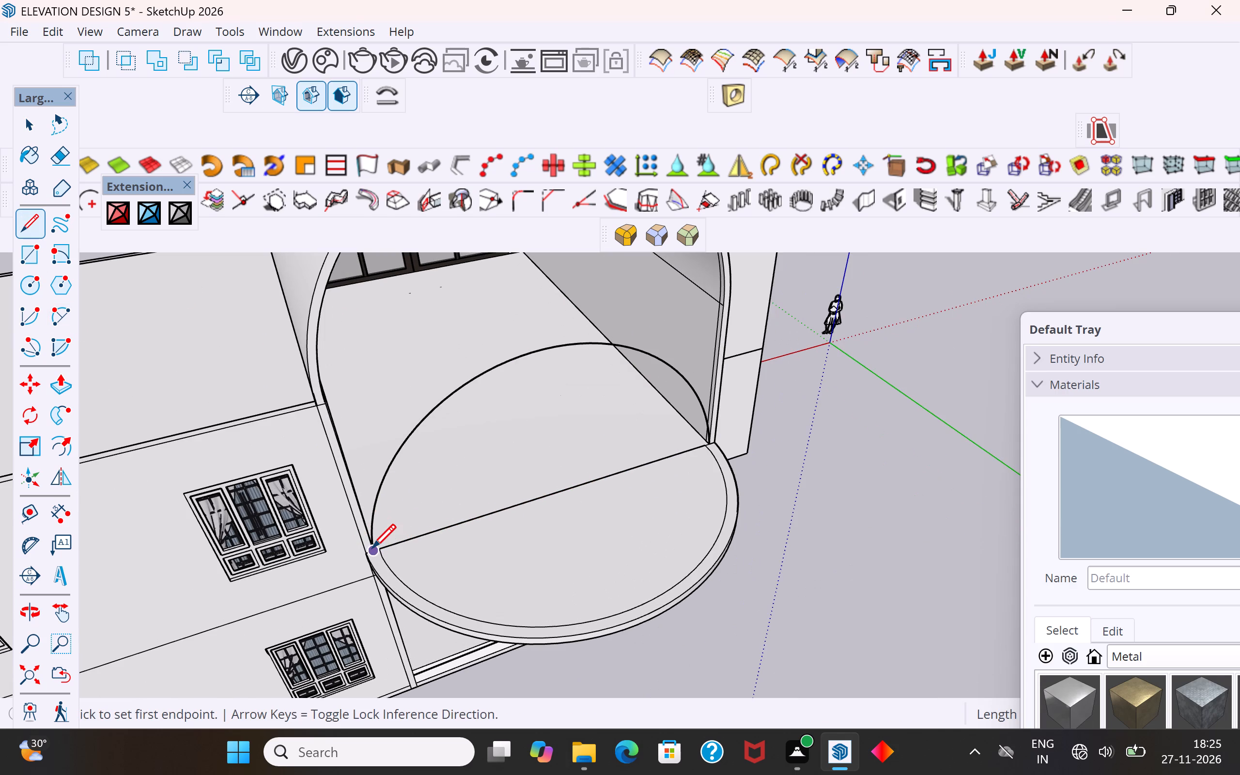
click(372, 550)
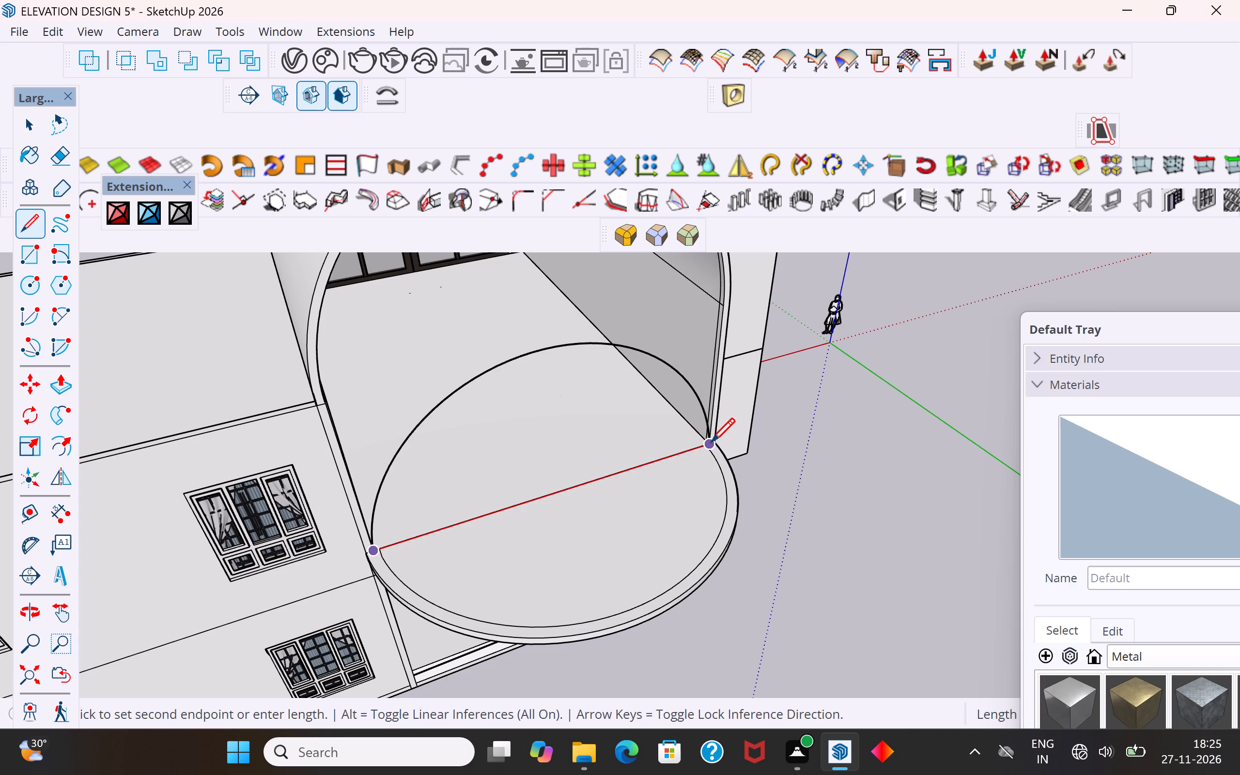
click(711, 444)
click(38, 128)
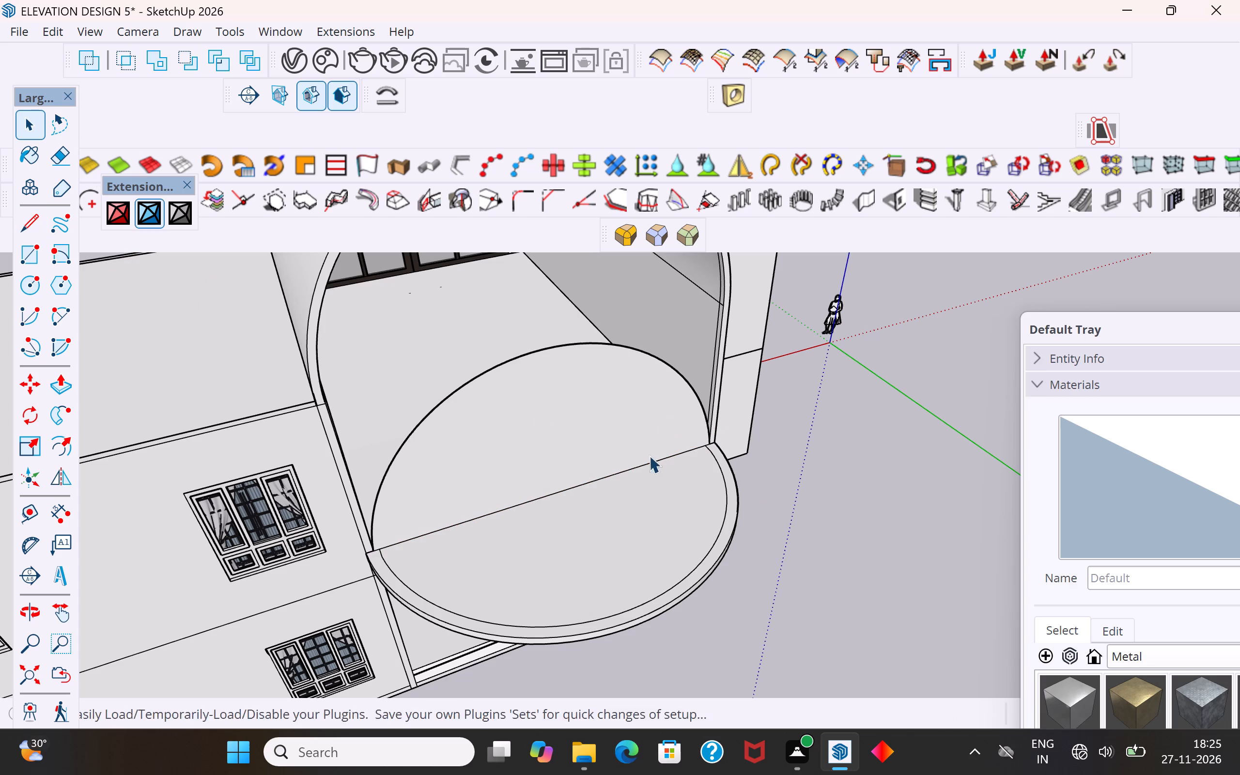
click(858, 507)
scroll(709, 608, down, 5)
middle_drag(719, 600, 410, 455)
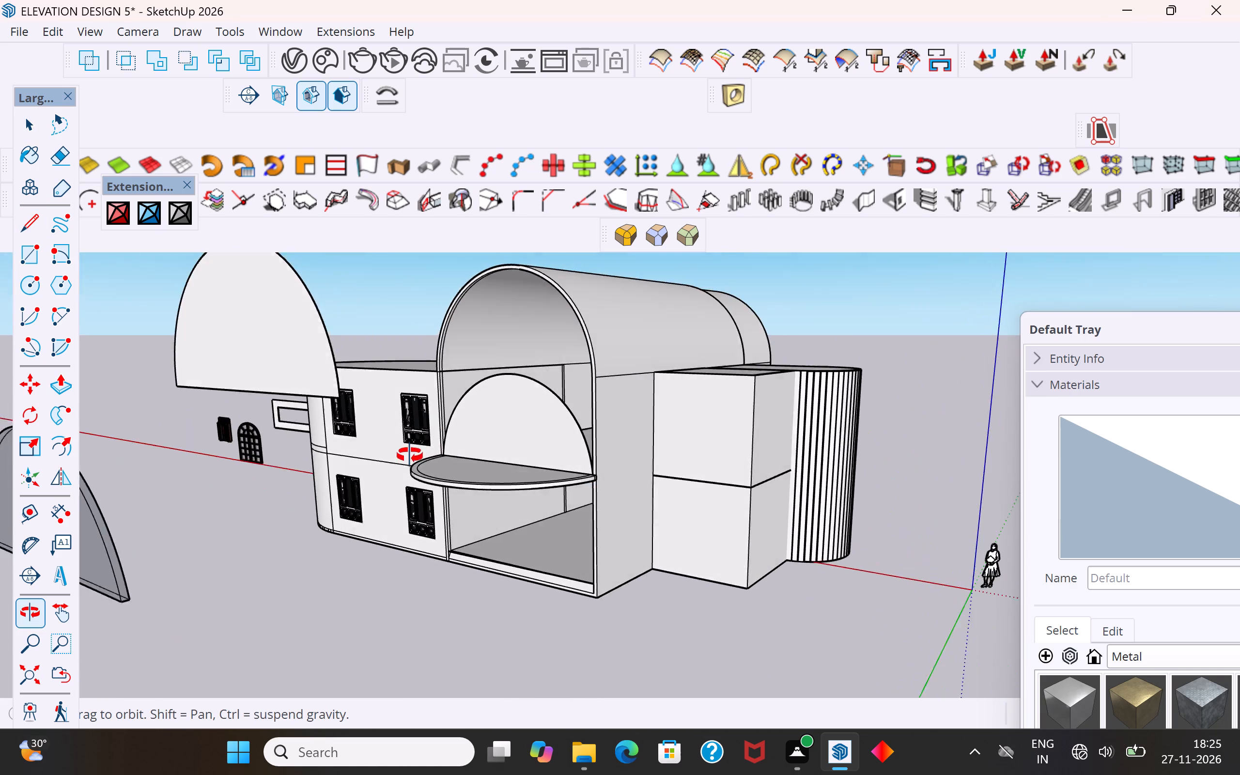
middle_drag(410, 455, 698, 566)
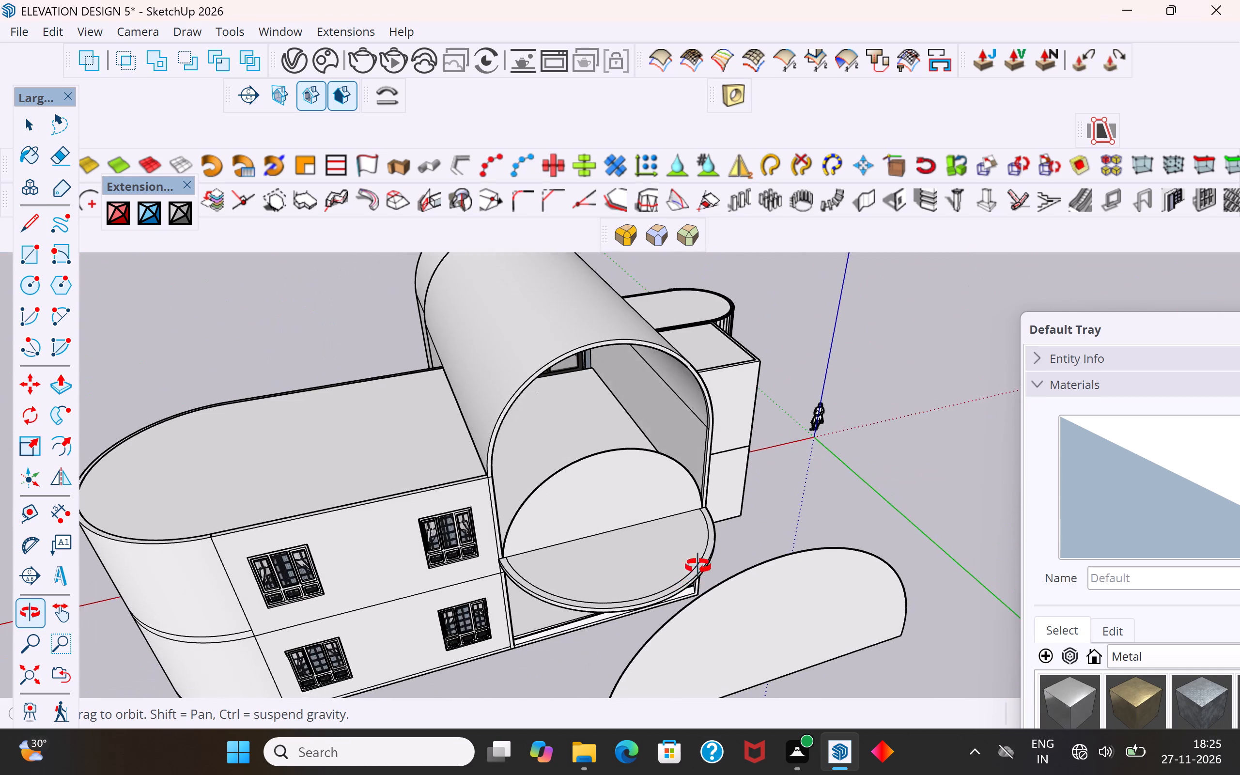
middle_drag(698, 566, 685, 566)
Group the detached semicircular face in front of the building together with its edges.
click(760, 560)
middle_drag(755, 578, 709, 516)
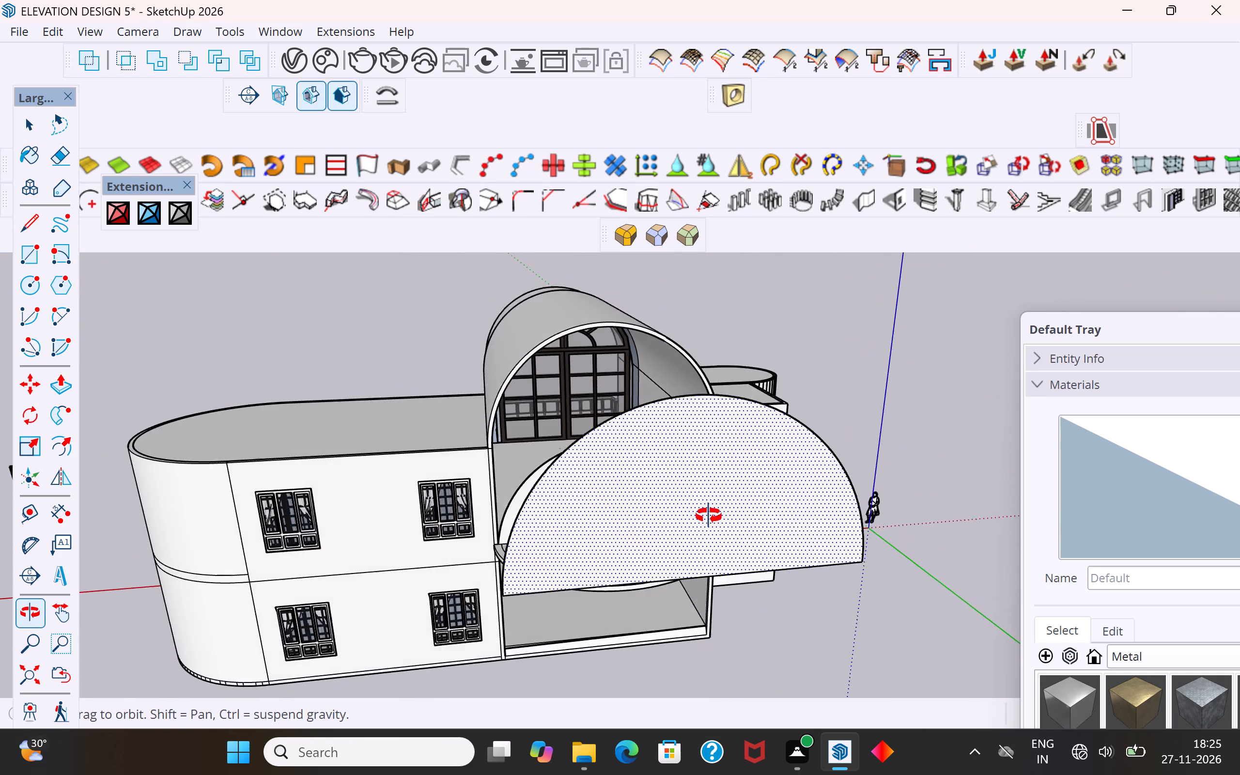
middle_drag(709, 516, 684, 566)
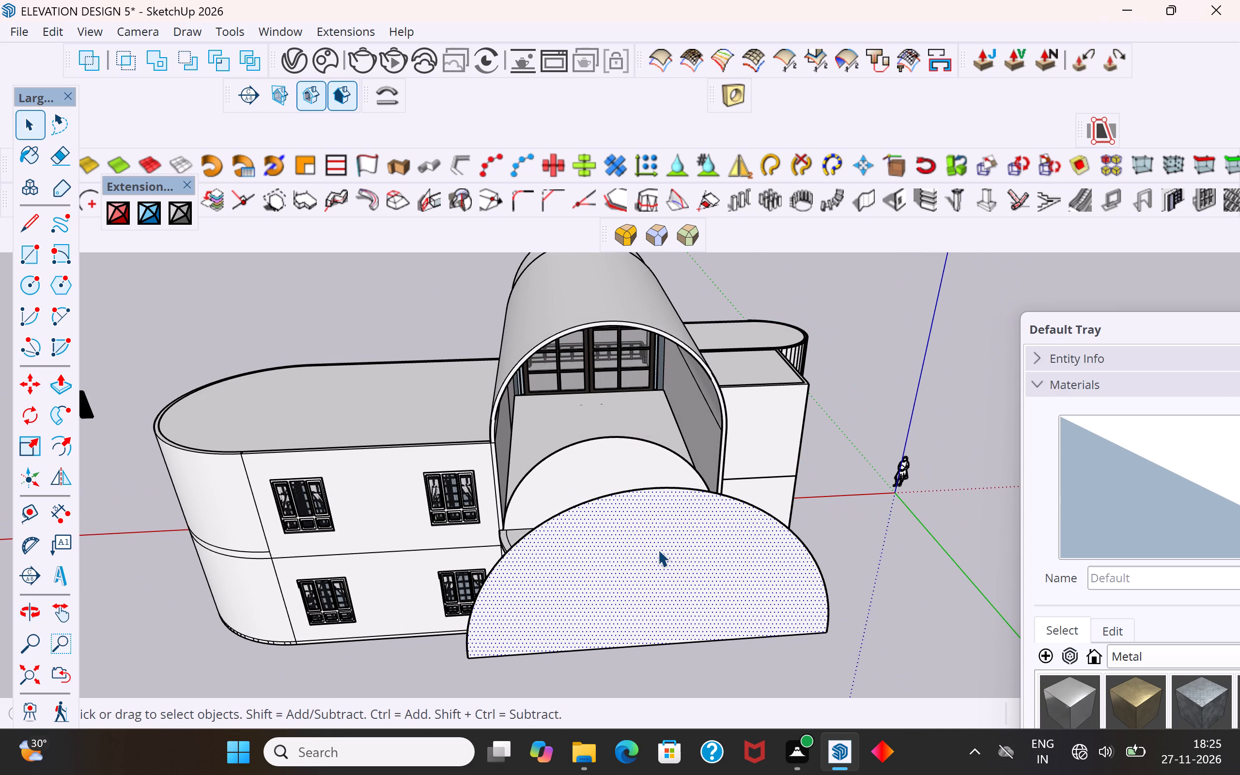
right_click(714, 549)
click(664, 663)
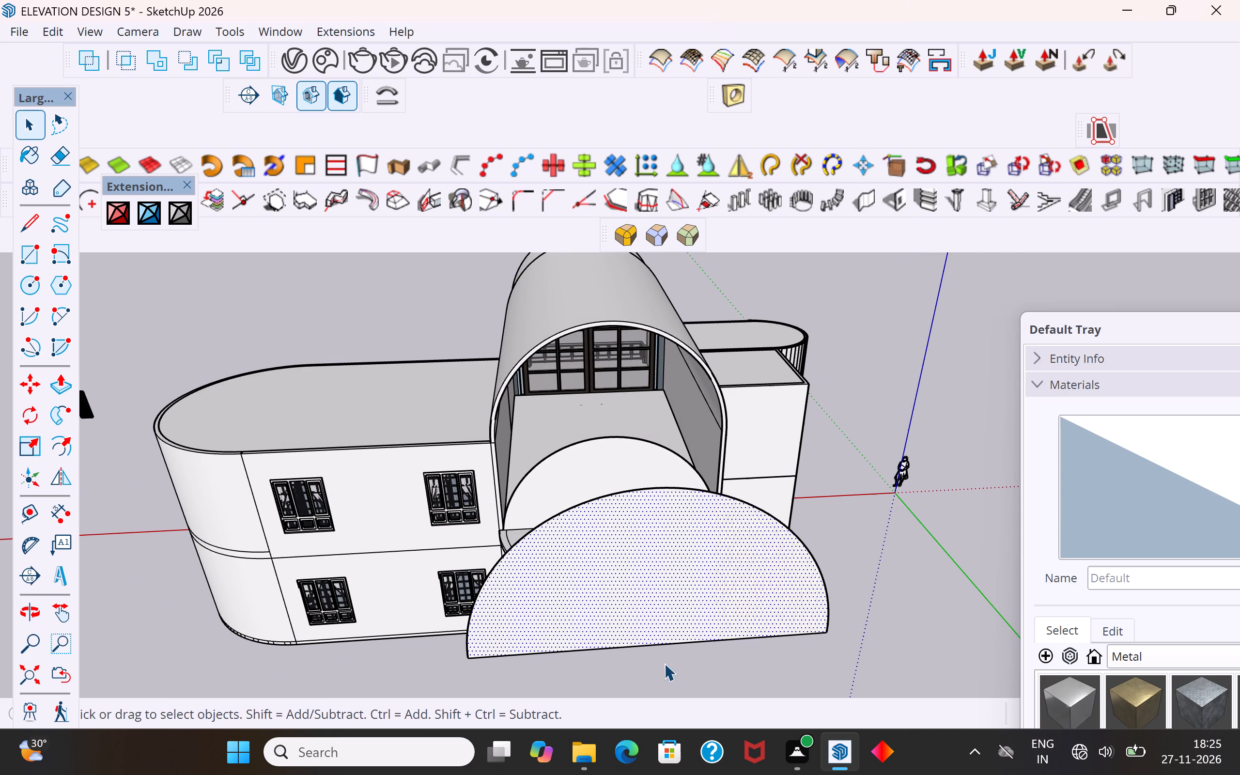
click(684, 574)
double_click(685, 569)
right_drag(685, 566, 681, 566)
click(734, 192)
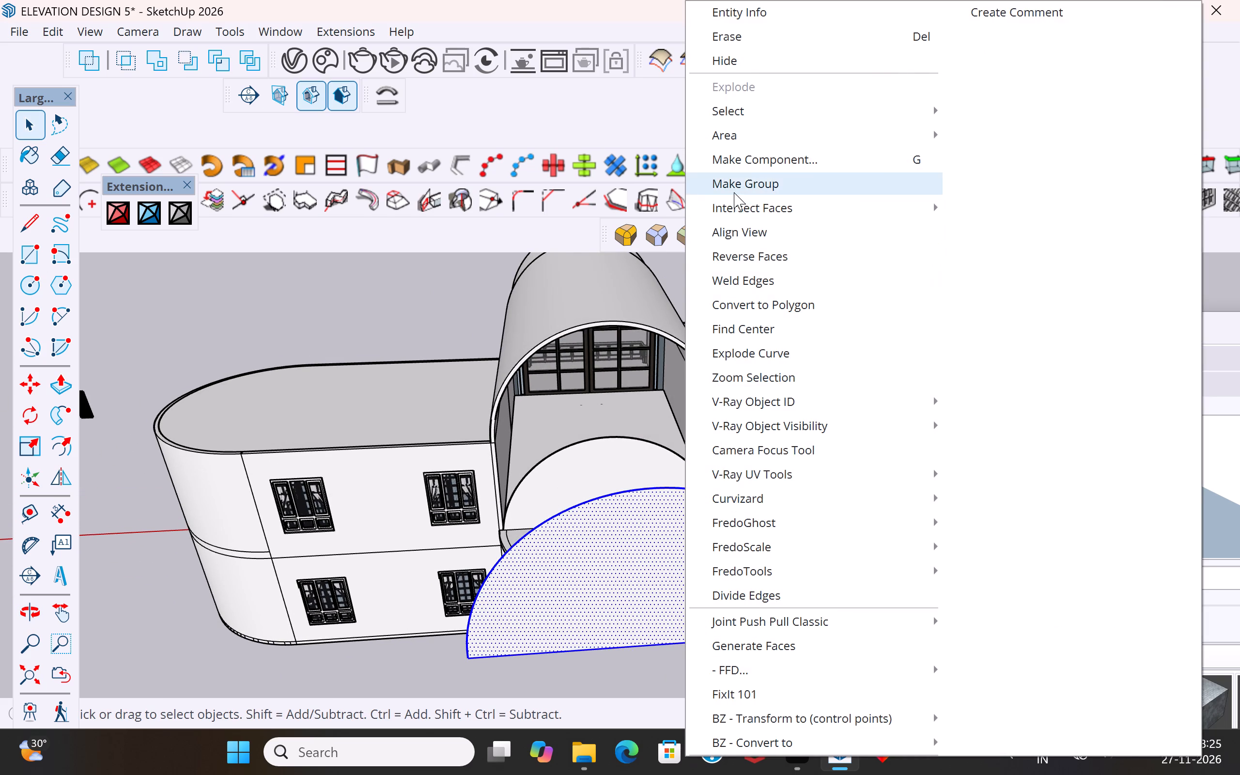
click(899, 561)
Move the grouped semicircular face by its arc midpoint onto the crown of the building's arched front opening.
middle_drag(869, 622, 827, 599)
middle_drag(752, 633, 818, 637)
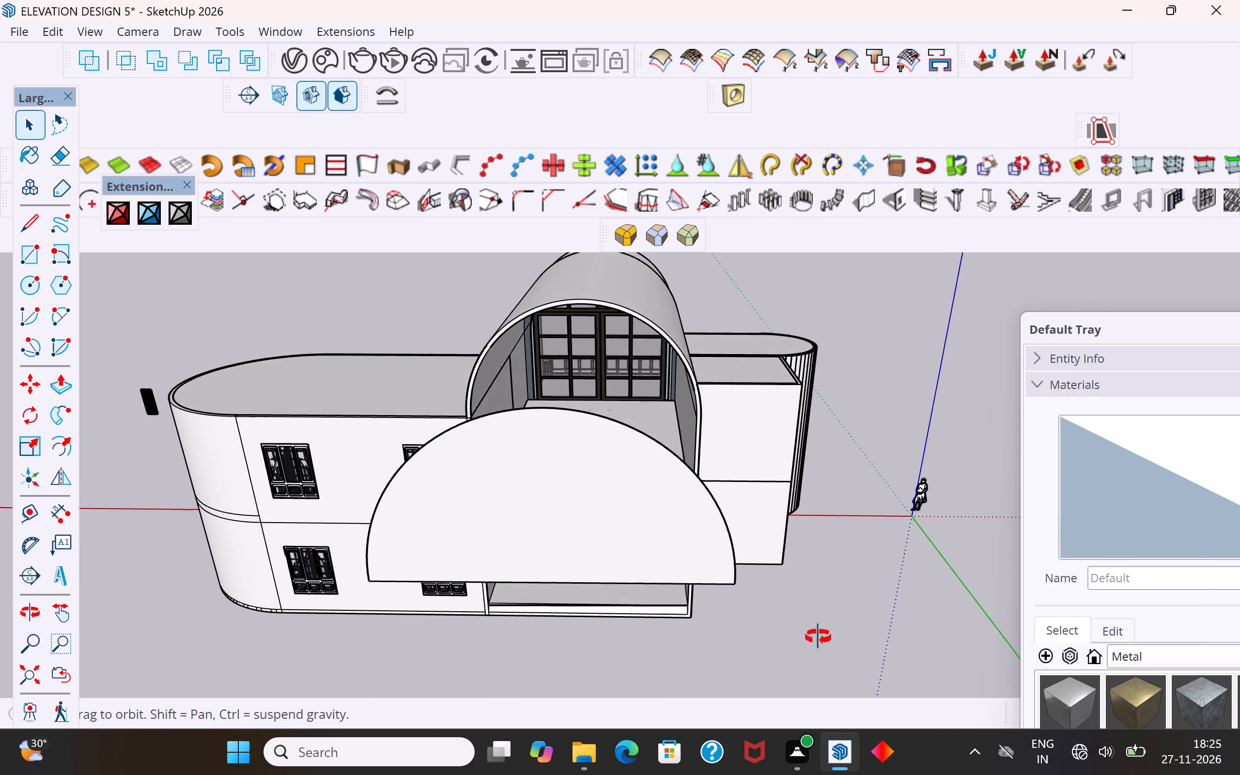
middle_drag(818, 637, 915, 693)
click(809, 573)
key(m)
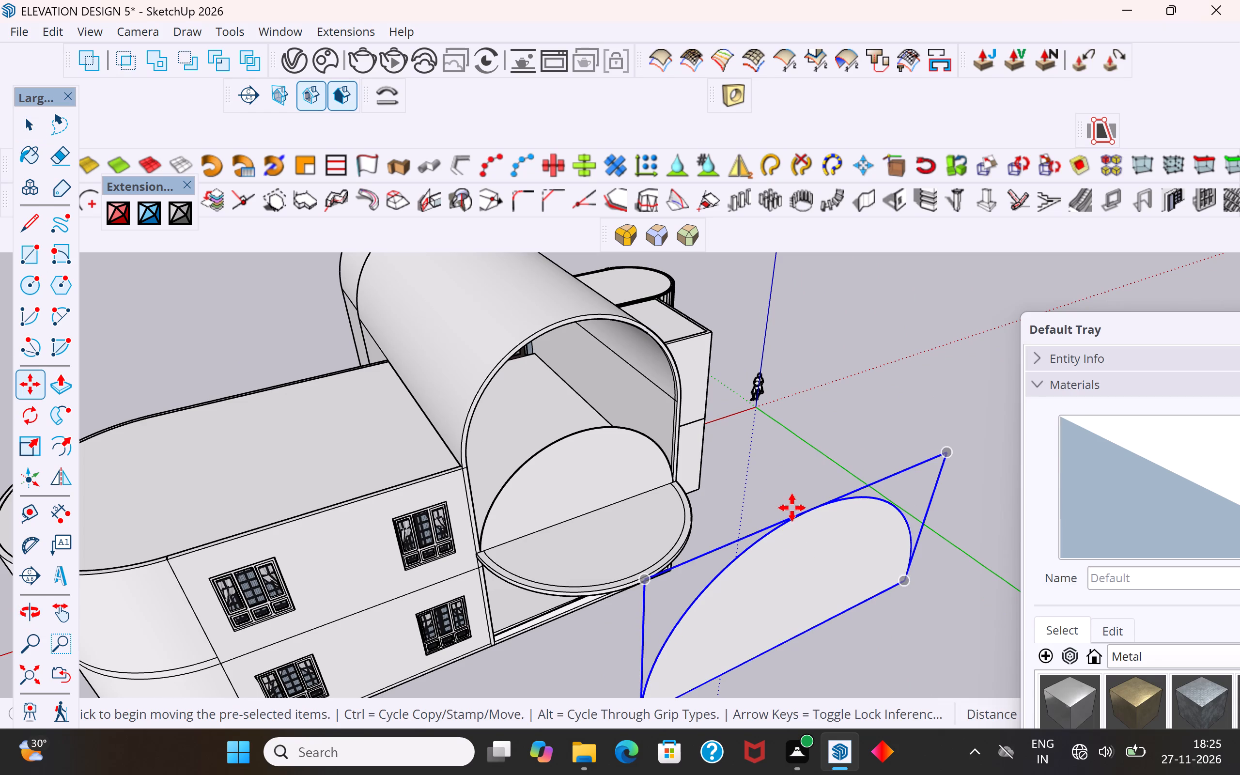
click(807, 507)
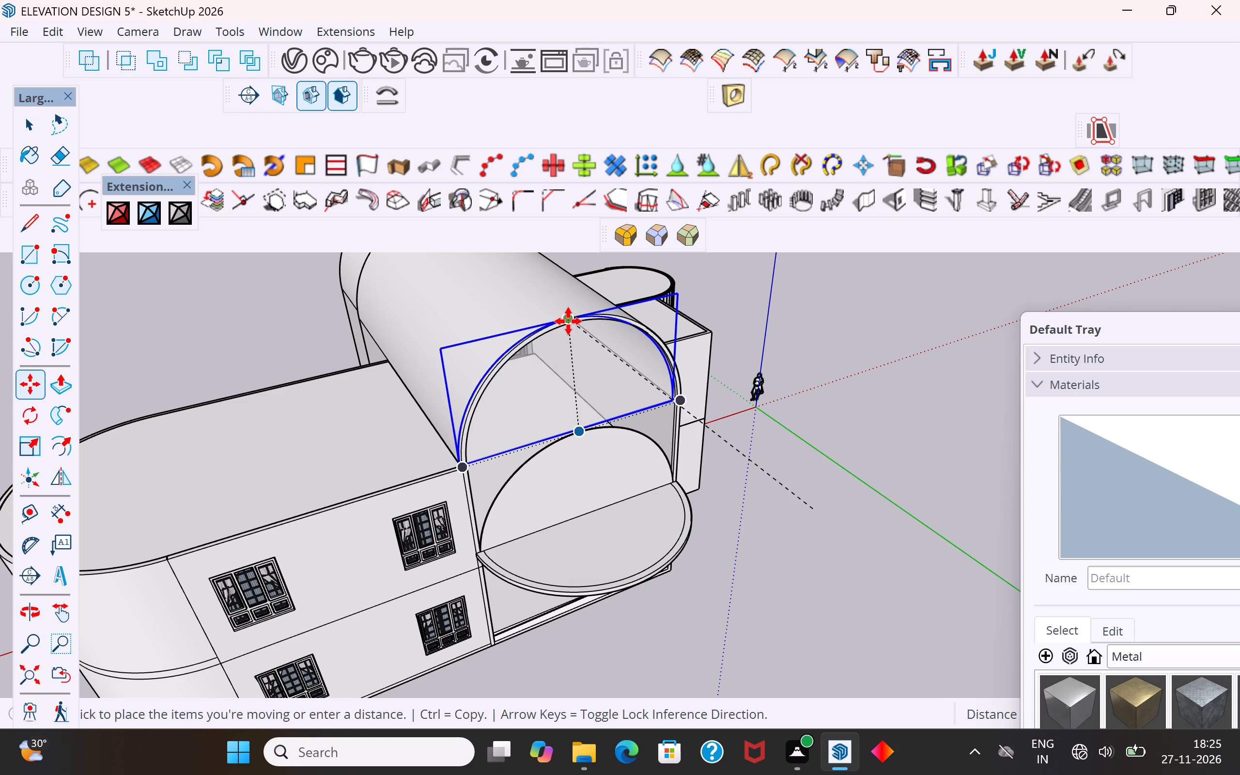
scroll(572, 320, up, 7)
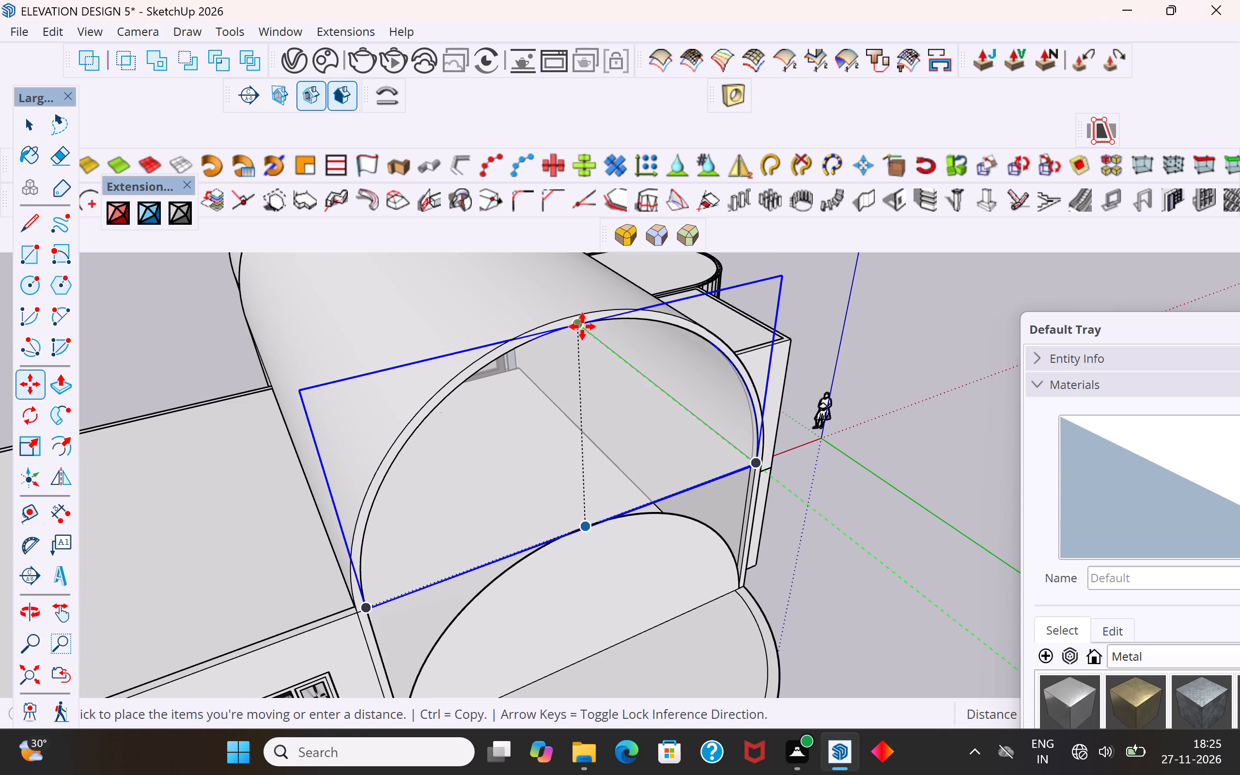
click(582, 326)
middle_drag(729, 410, 603, 376)
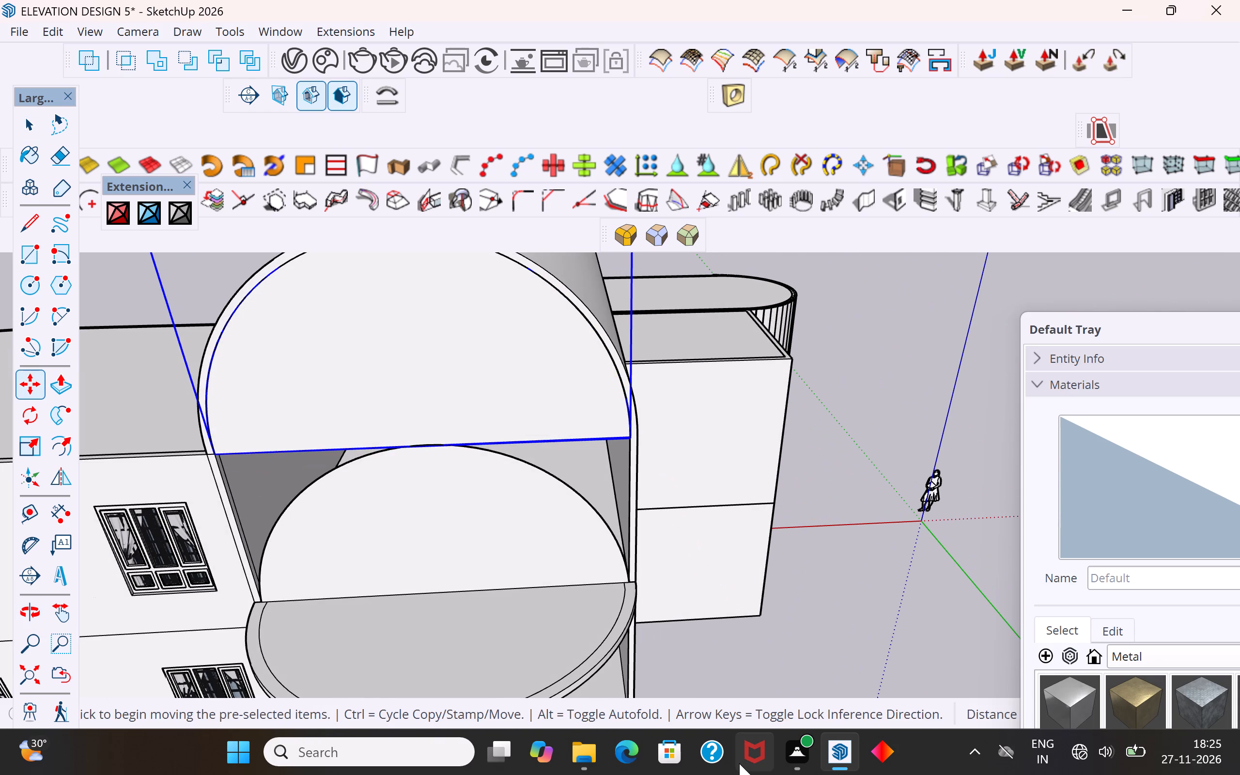
click(36, 130)
click(871, 404)
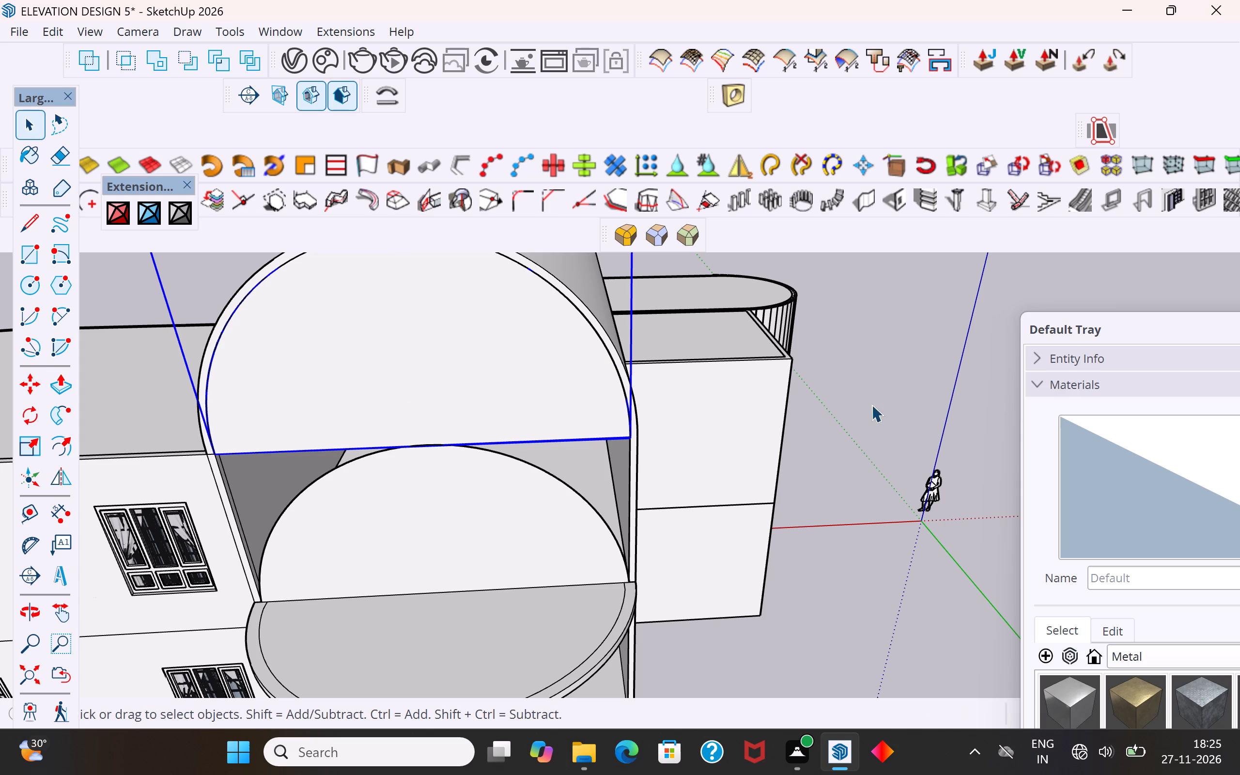
Examine how the upper semicircular panel and the new face behind the balcony sit within the arched front opening.
middle_drag(809, 521, 837, 477)
scroll(729, 571, down, 5)
middle_drag(731, 555, 764, 502)
scroll(693, 441, up, 4)
click(635, 442)
double_click(636, 437)
click(879, 470)
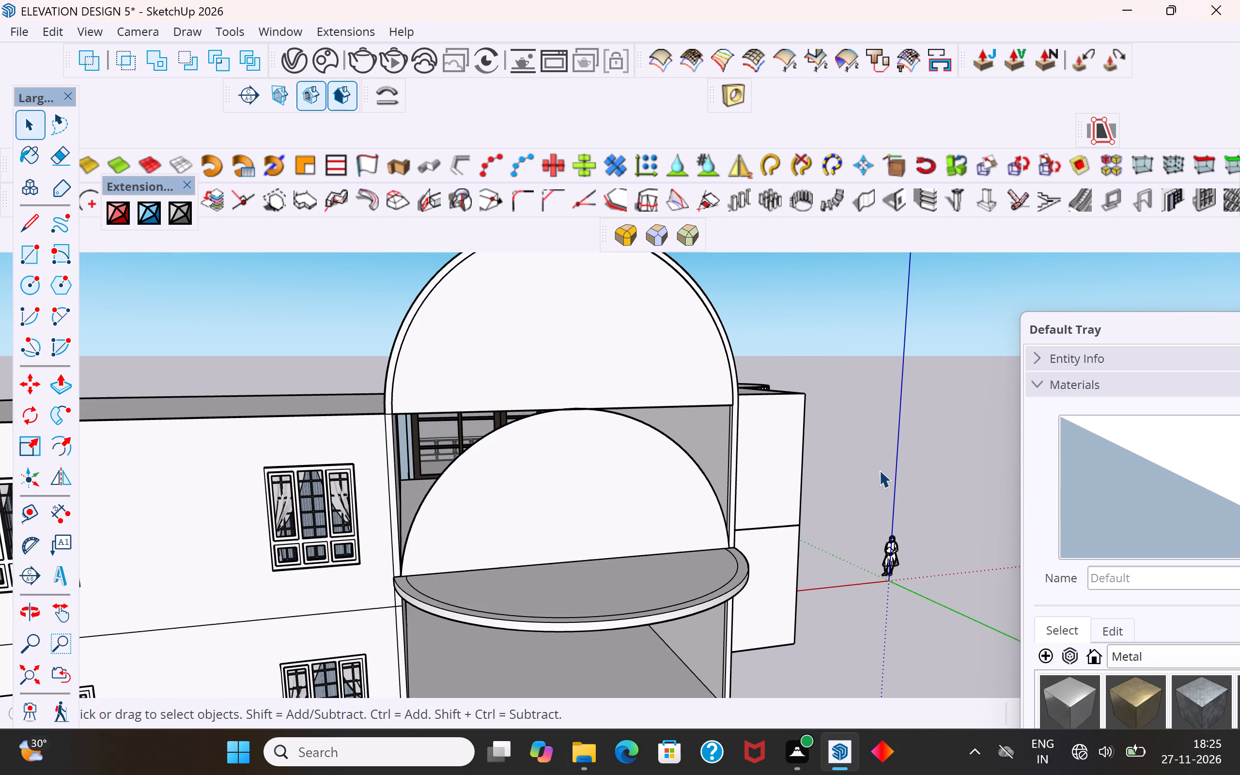
middle_drag(785, 573, 787, 613)
click(572, 573)
scroll(572, 573, up, 1)
scroll(571, 573, down, 7)
middle_drag(592, 599, 552, 670)
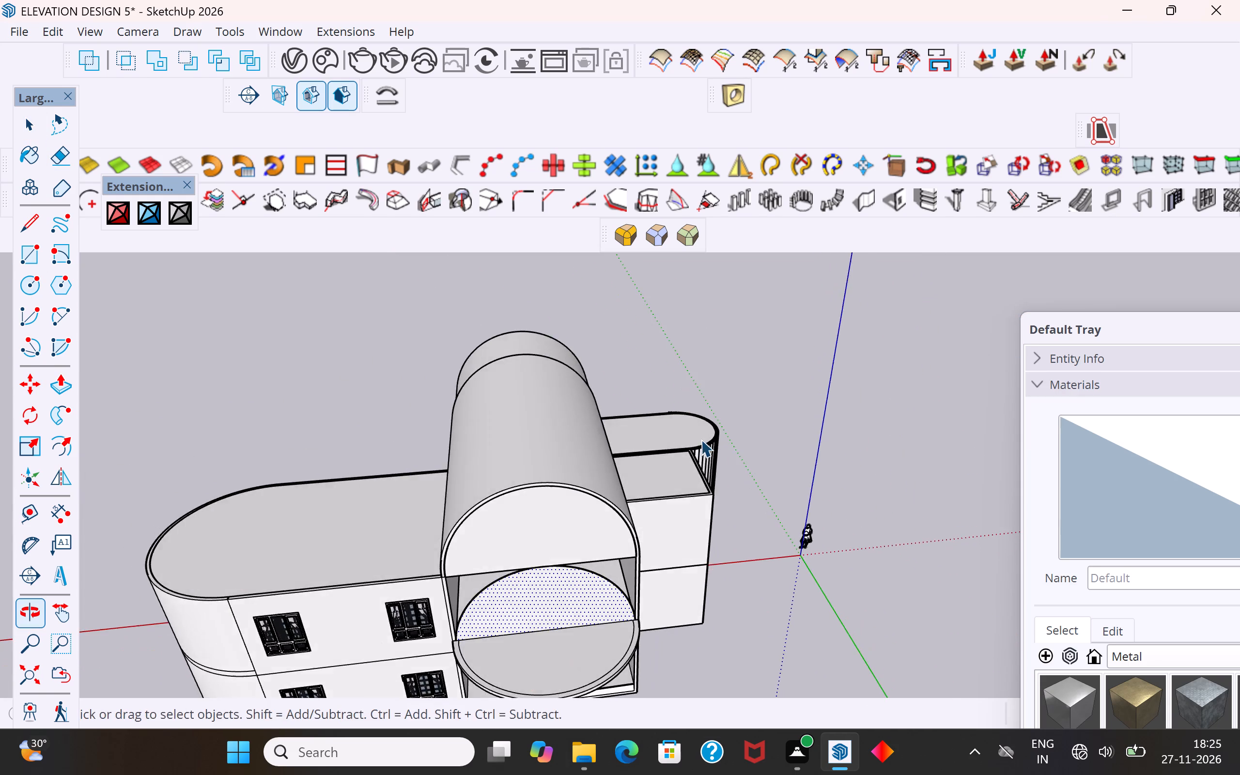
scroll(701, 439, down, 3)
middle_drag(706, 481, 699, 525)
click(715, 632)
middle_drag(600, 654, 586, 662)
scroll(574, 620, up, 6)
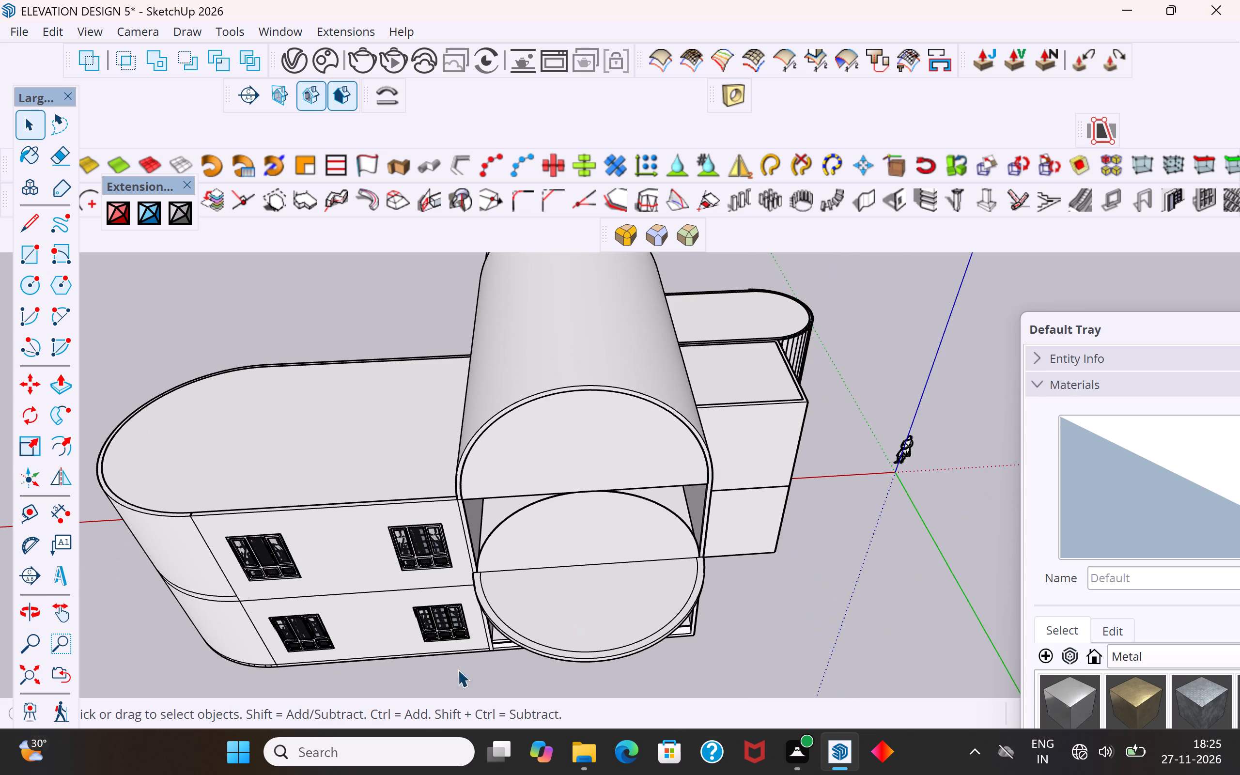
Place a horizontal guide 6' above the base of the semicircular face behind the balcony.
click(34, 517)
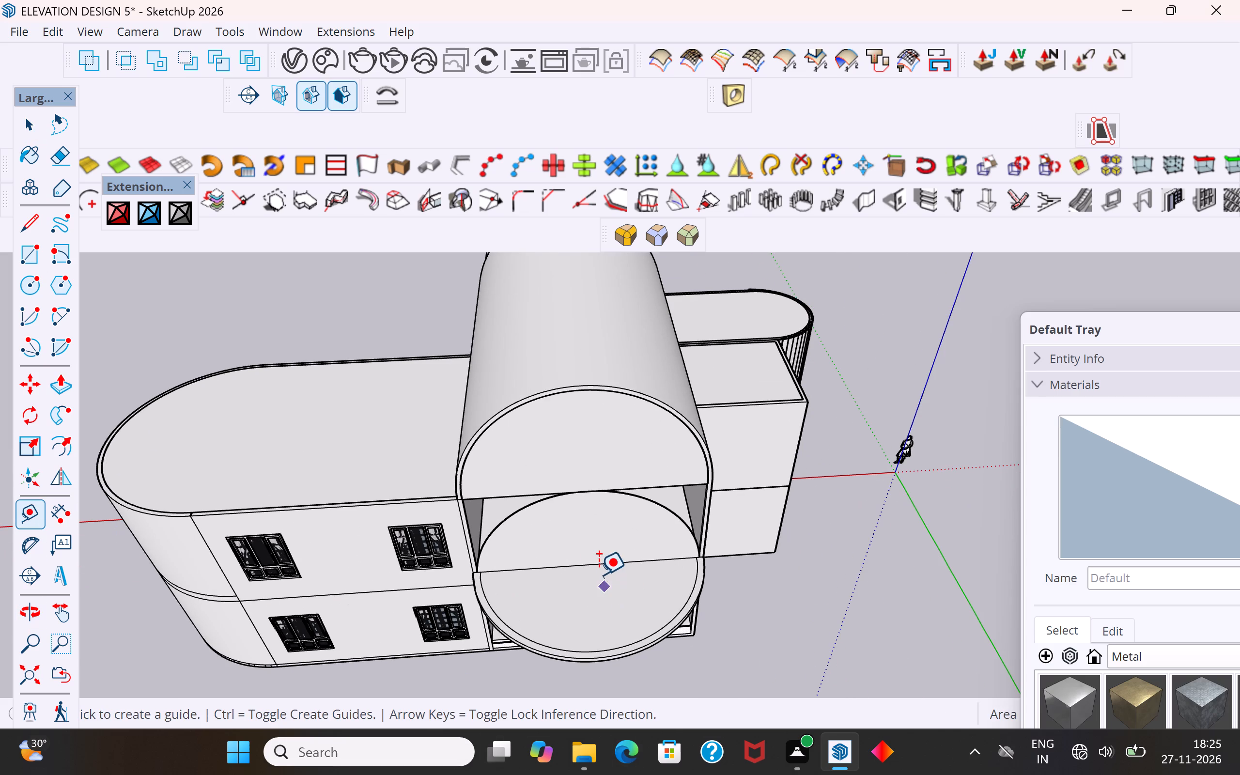
click(592, 562)
middle_drag(584, 526, 680, 484)
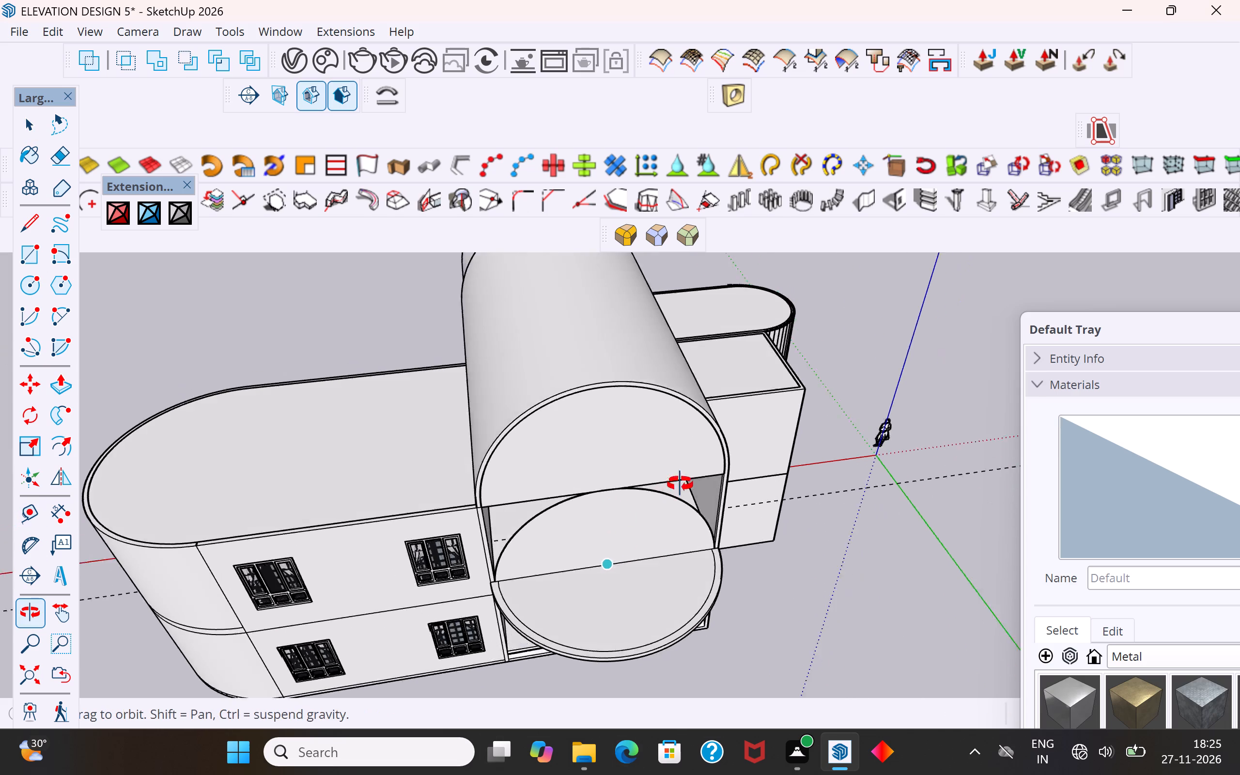
middle_drag(680, 484, 759, 465)
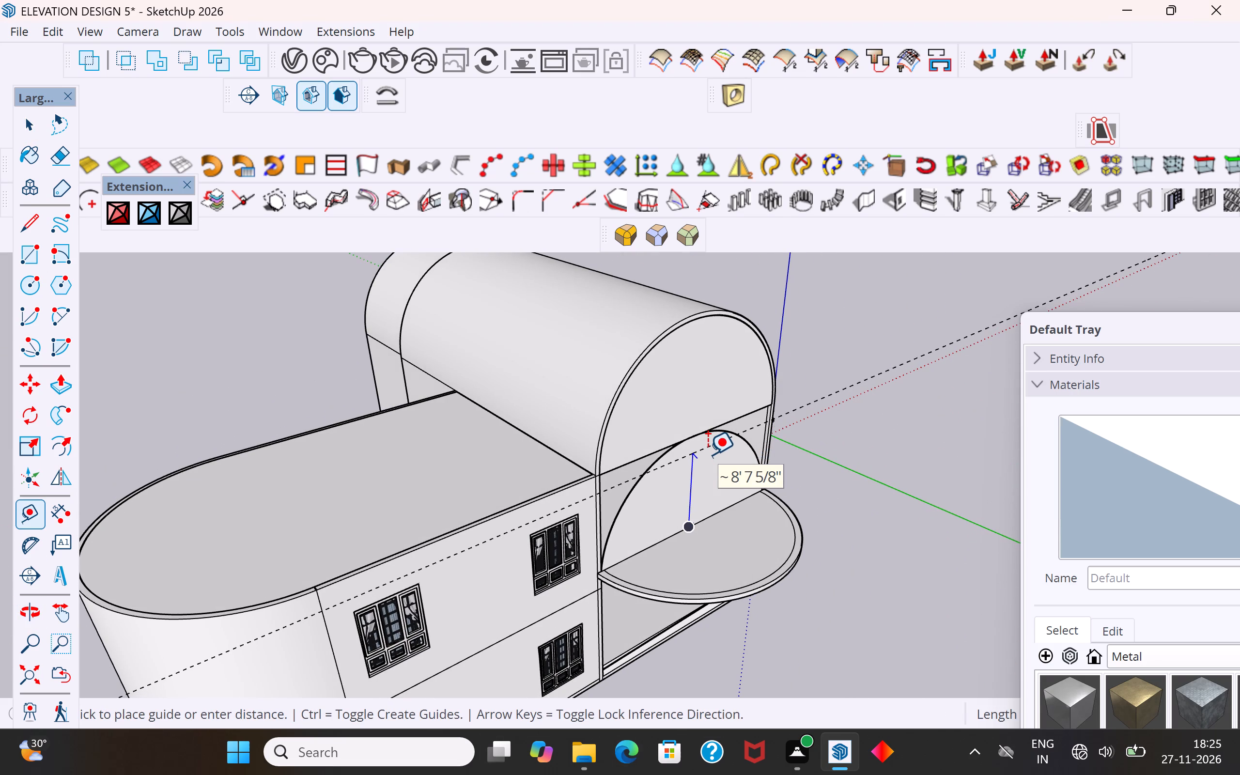
key(6)
key(apostrophe)
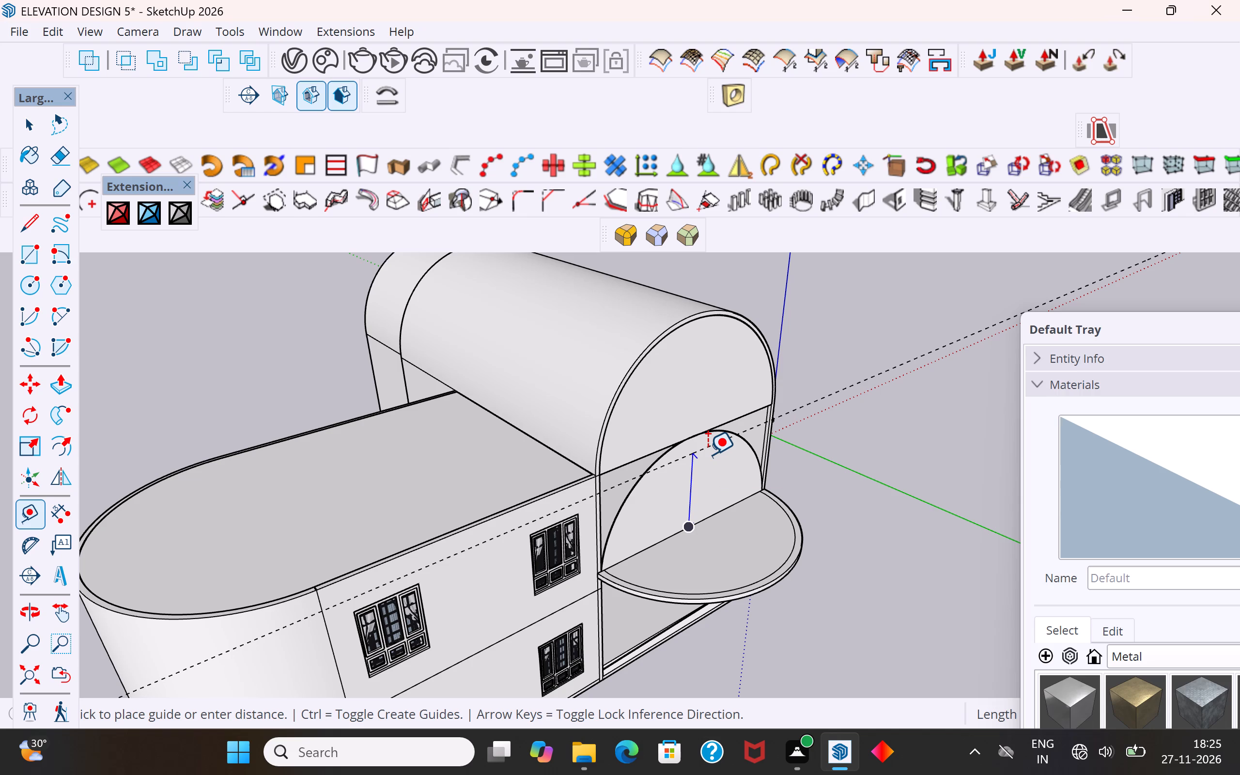
key(Return)
Place a vertical guide through the midpoint of the semicircular face's base, parallel to the side wall's edge.
scroll(589, 495, down, 4)
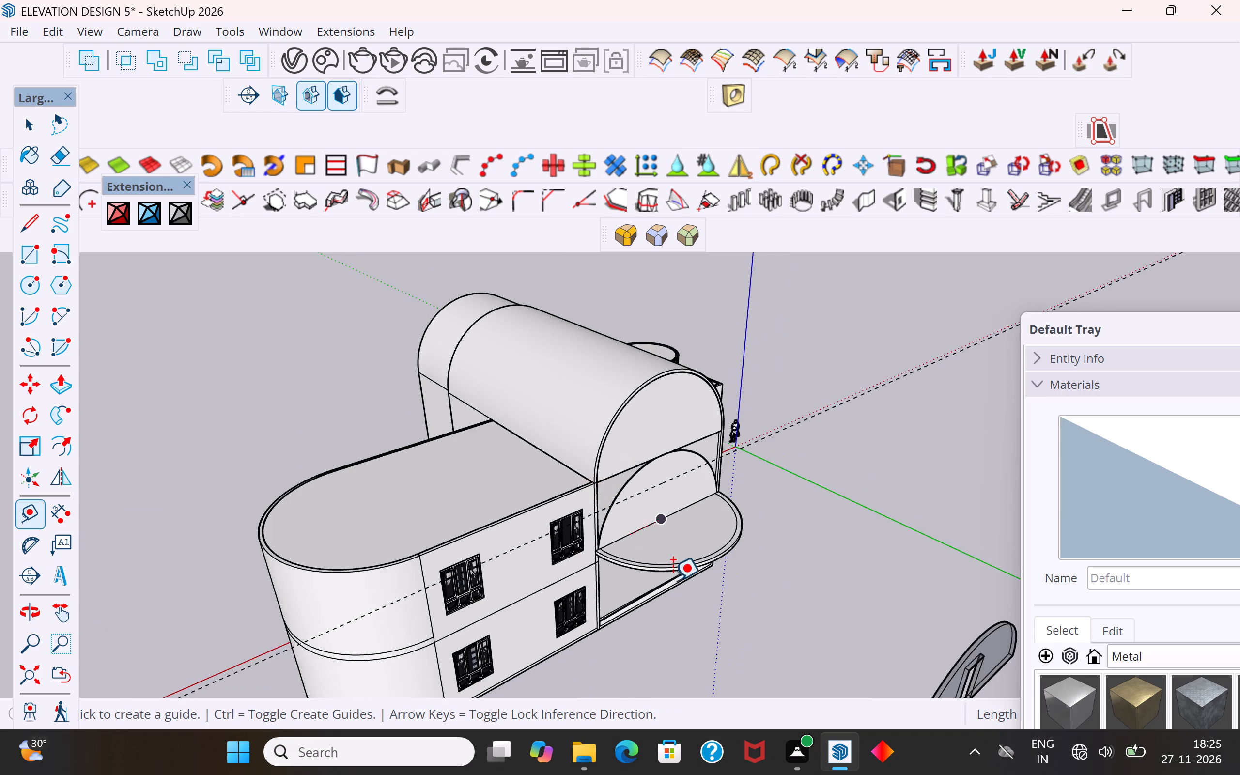
middle_drag(672, 573, 654, 501)
scroll(666, 456, up, 8)
scroll(542, 522, up, 2)
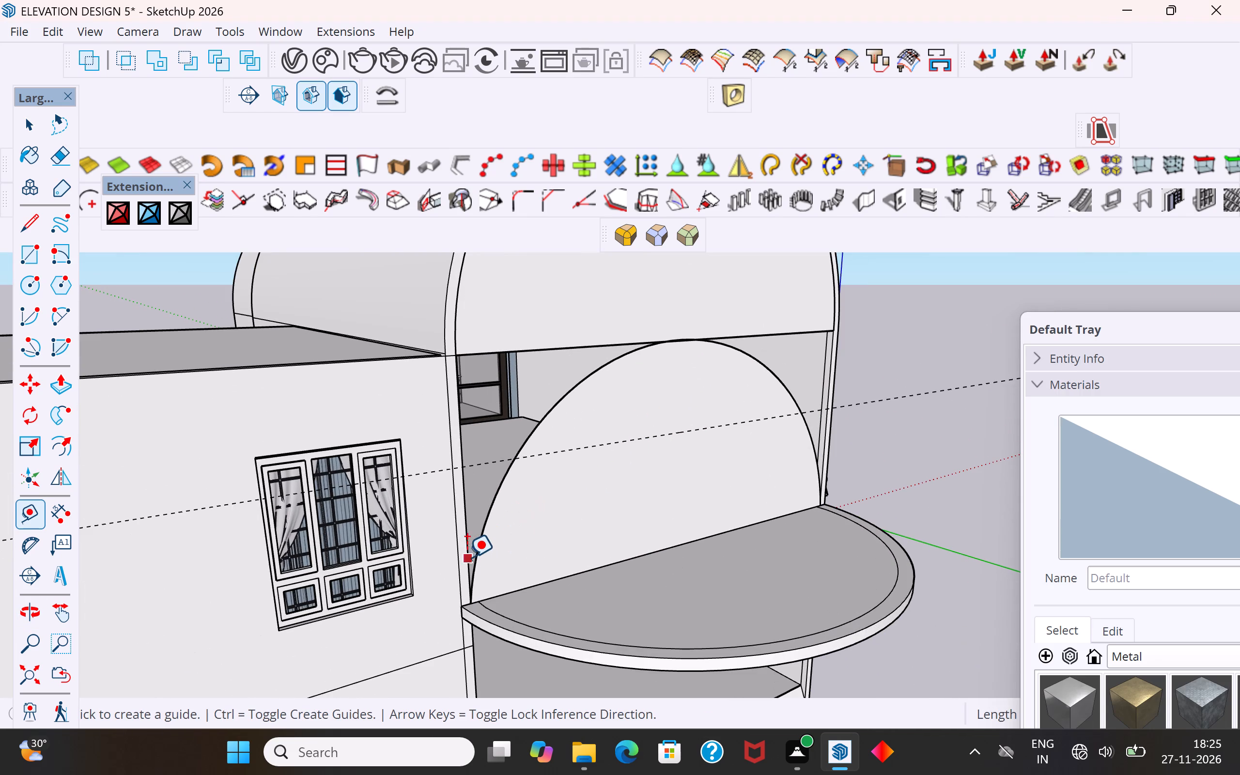
click(465, 544)
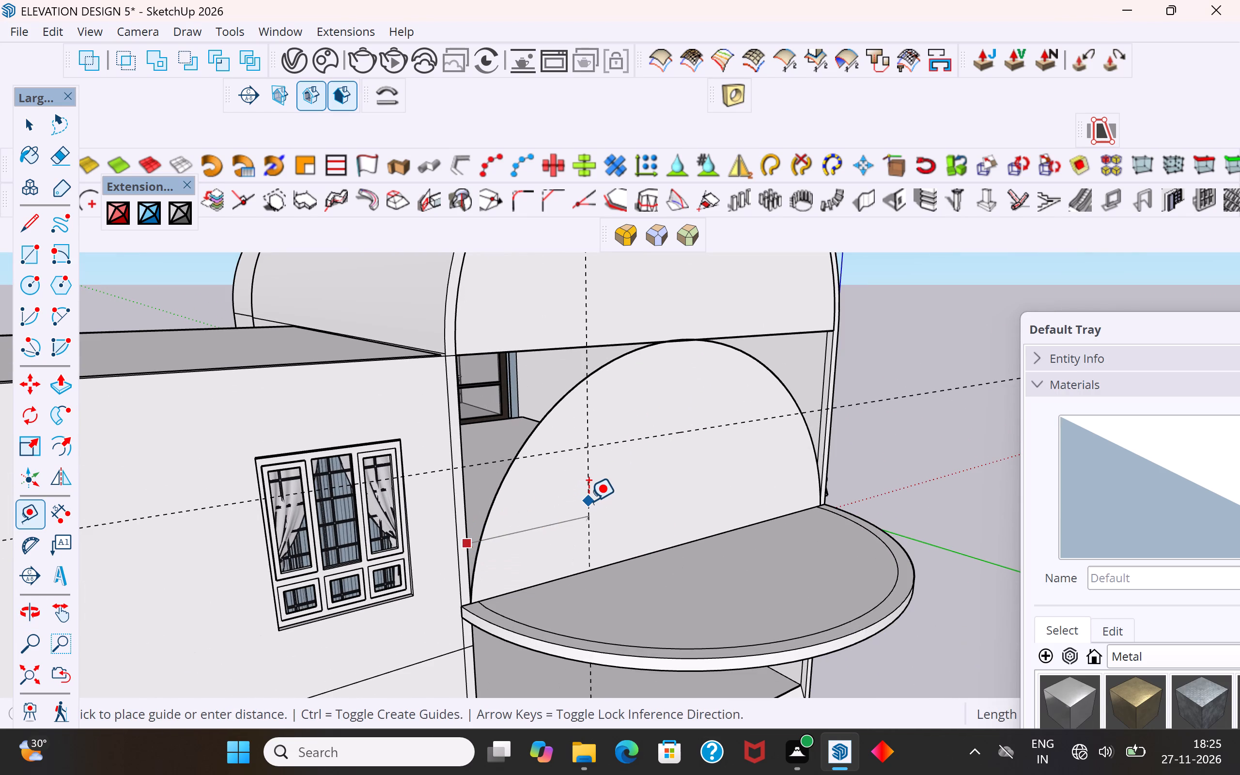
click(676, 542)
Offset a vertical guide 2' from the centre guide, on the side away from the windowed wing.
click(682, 481)
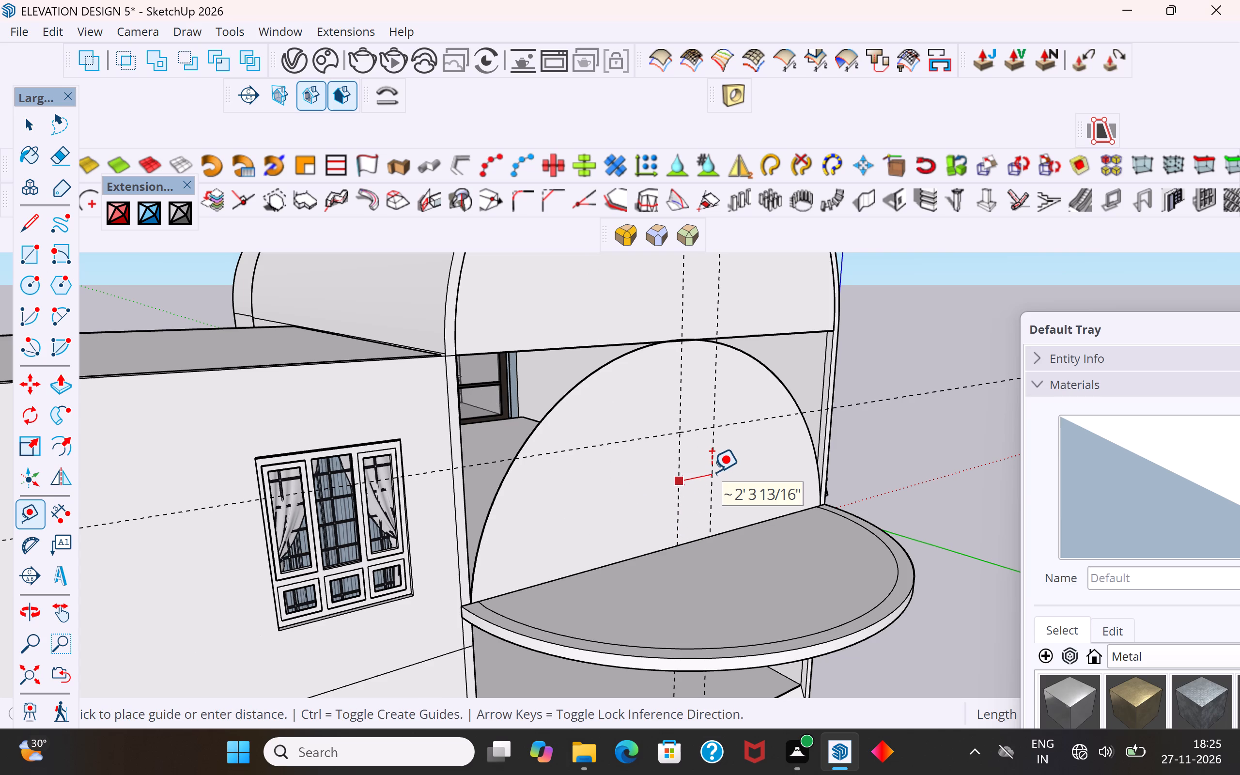
text(2')
key(Return)
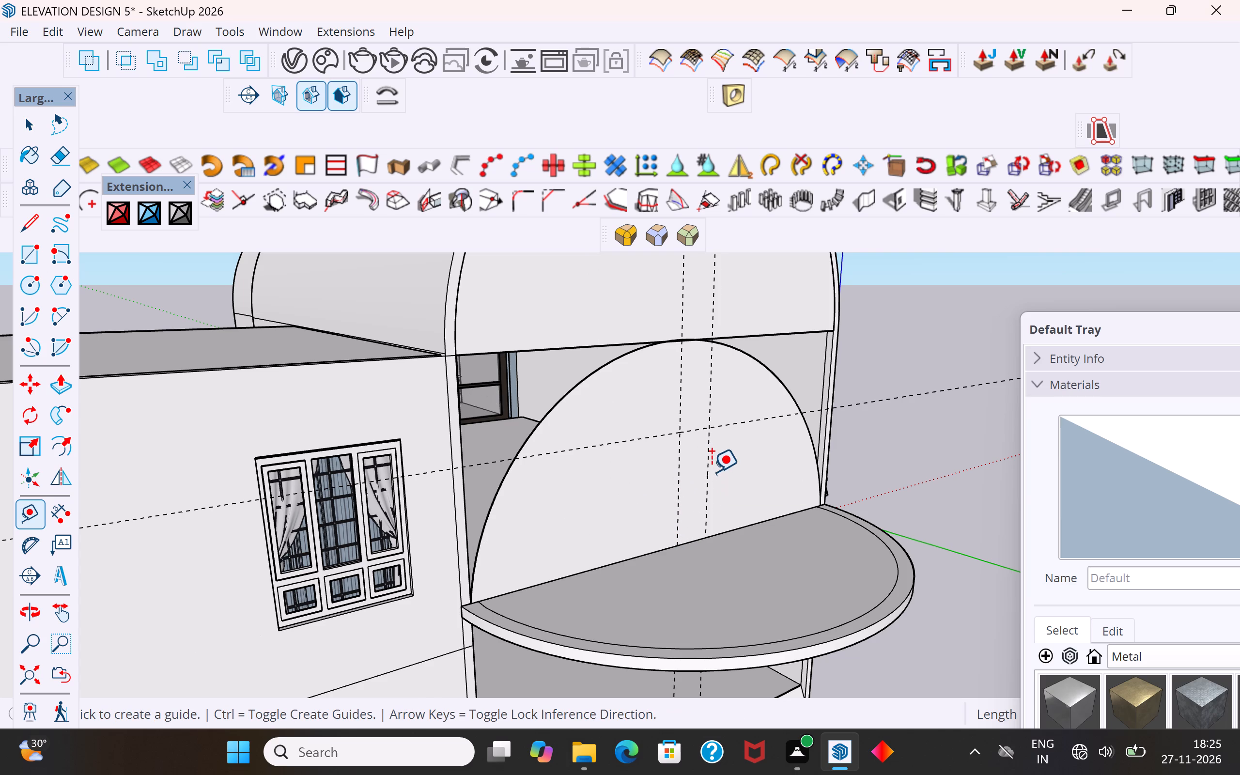
Offset a vertical guide 2' from the centre guide, on the side toward the windowed wing.
click(677, 485)
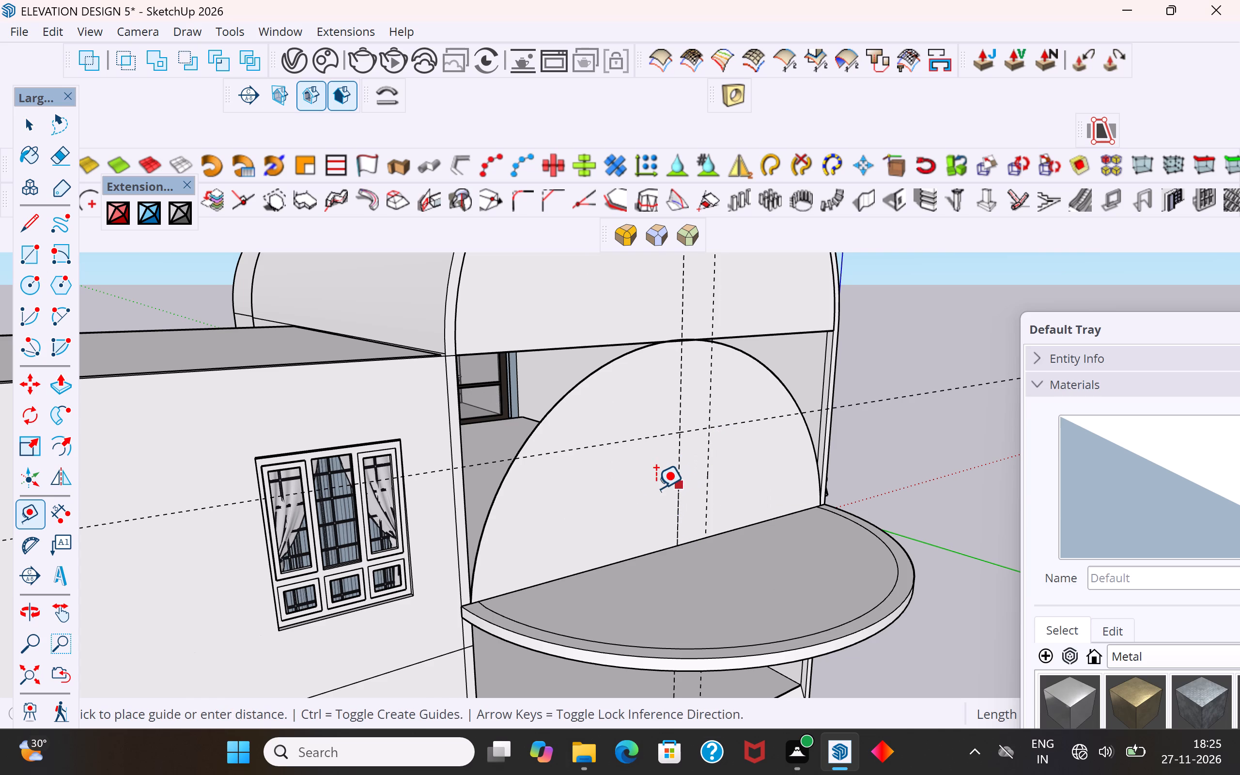
text(2')
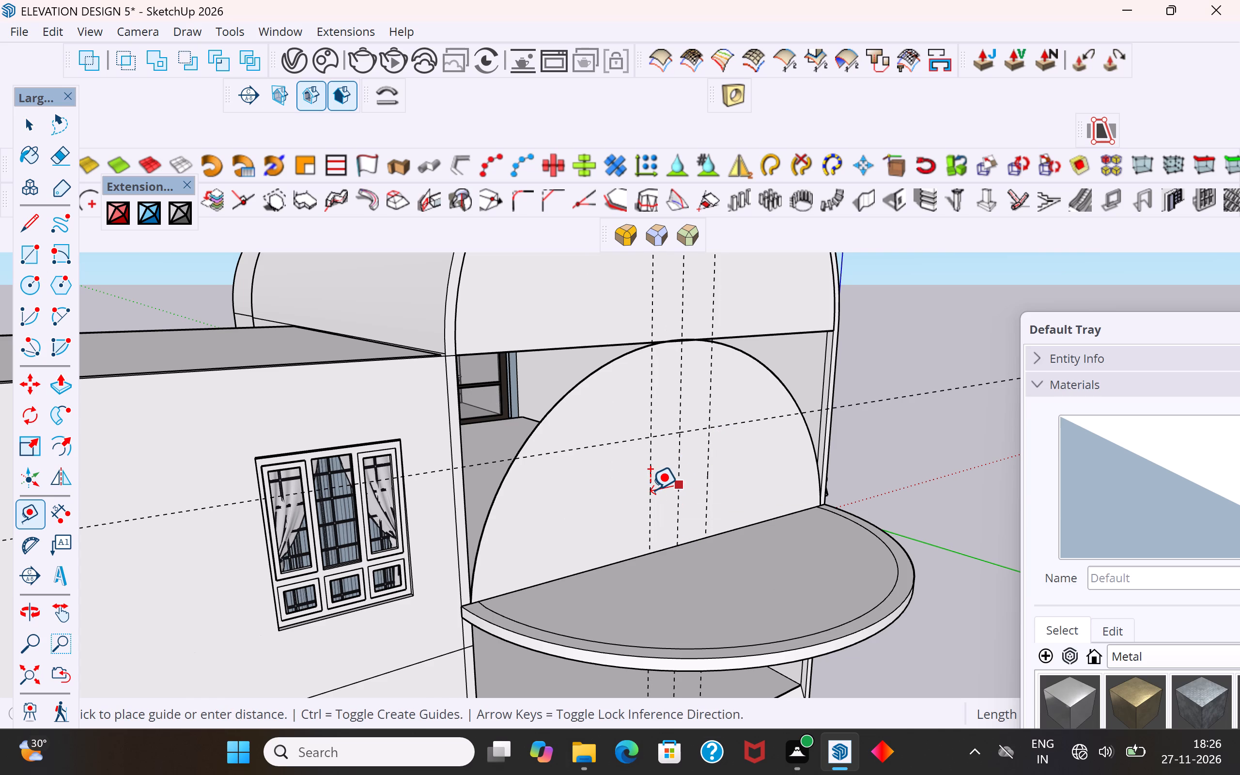
key(Return)
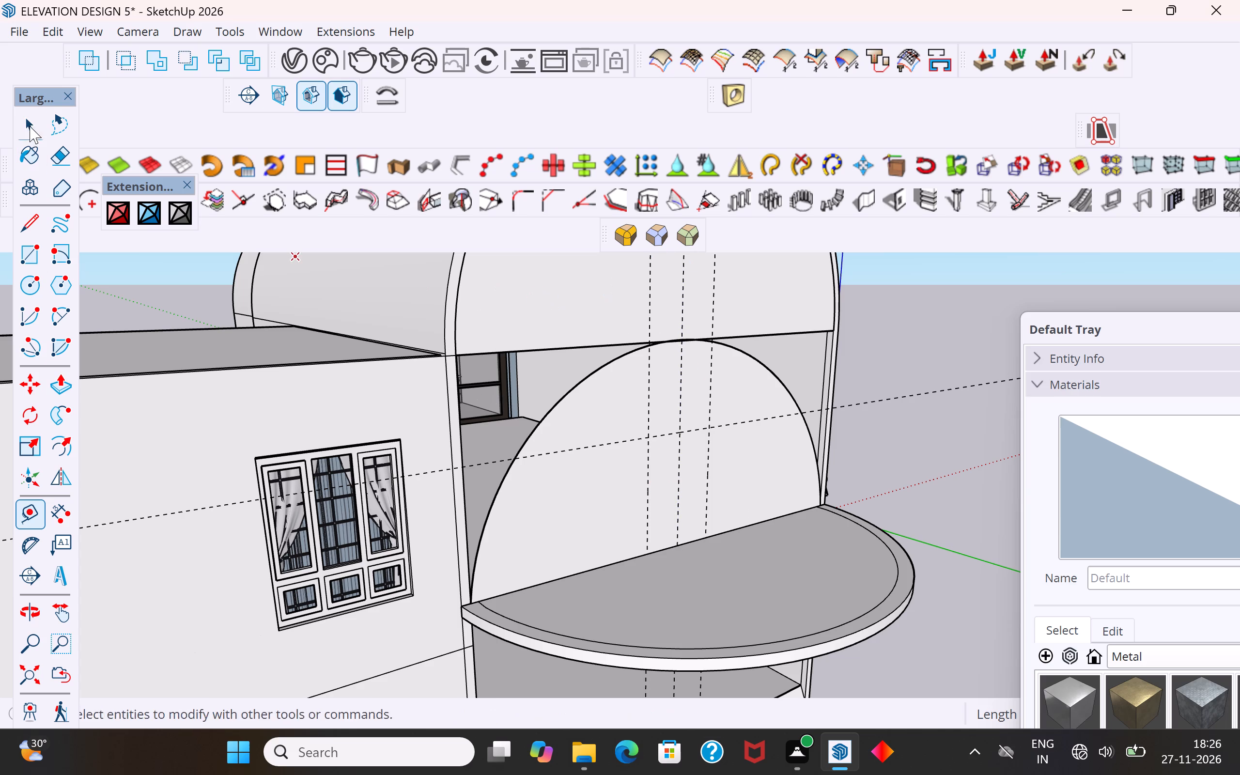
click(30, 126)
click(928, 455)
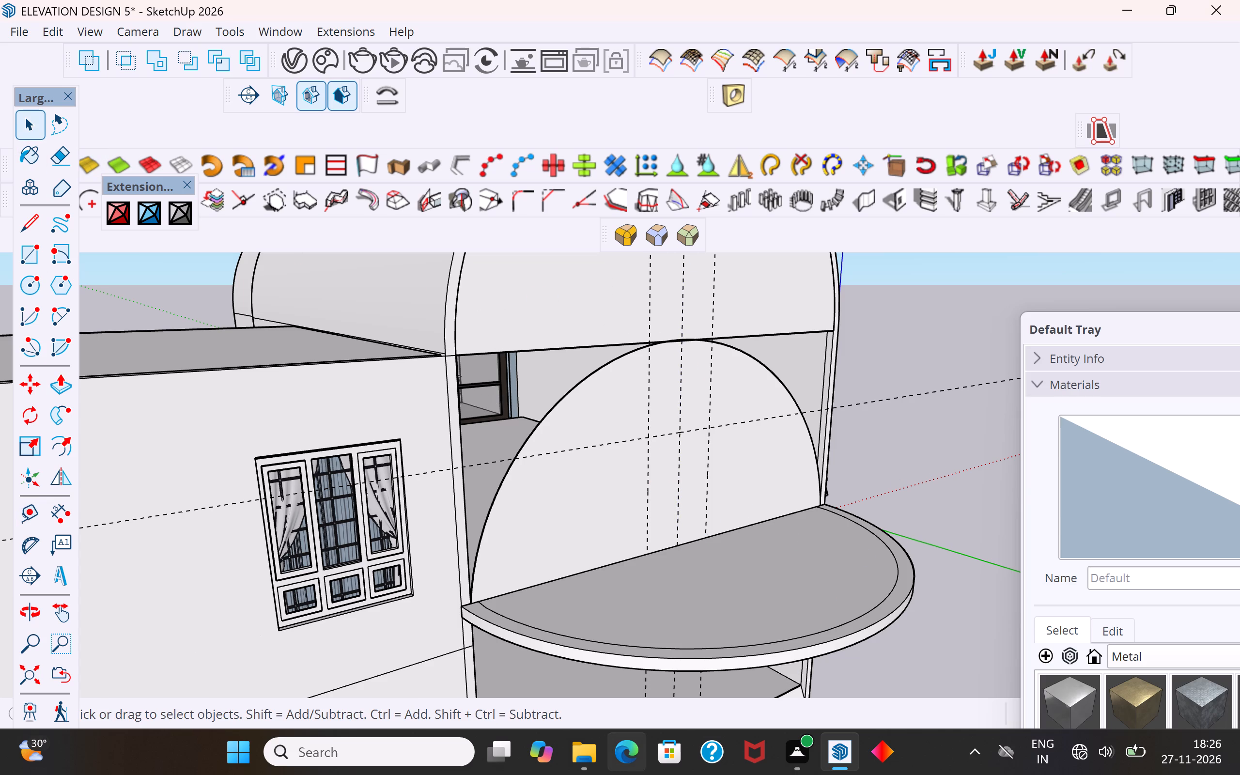
Draw the door rectangle on the semicircular face, from its base up to the 6' guide between the two outer vertical guides.
click(744, 465)
scroll(697, 510, up, 5)
middle_drag(692, 521, 680, 553)
click(682, 507)
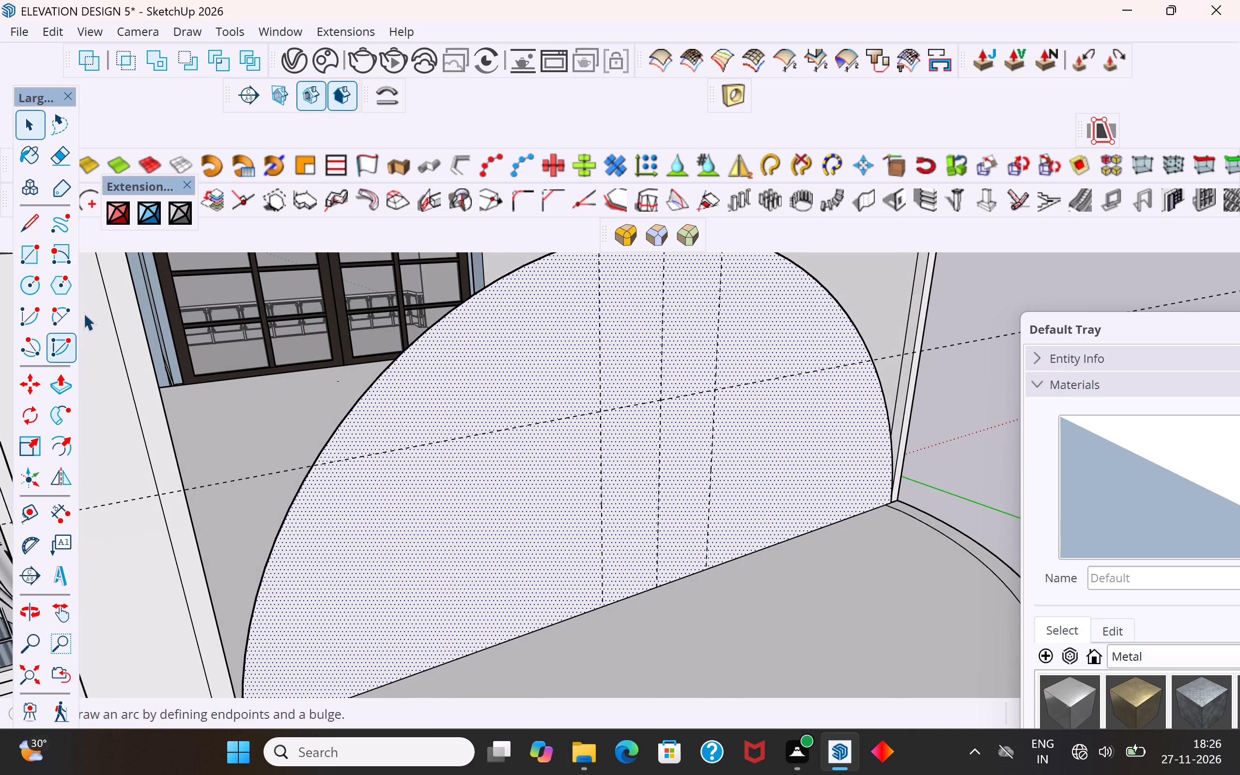
click(41, 255)
scroll(703, 563, up, 5)
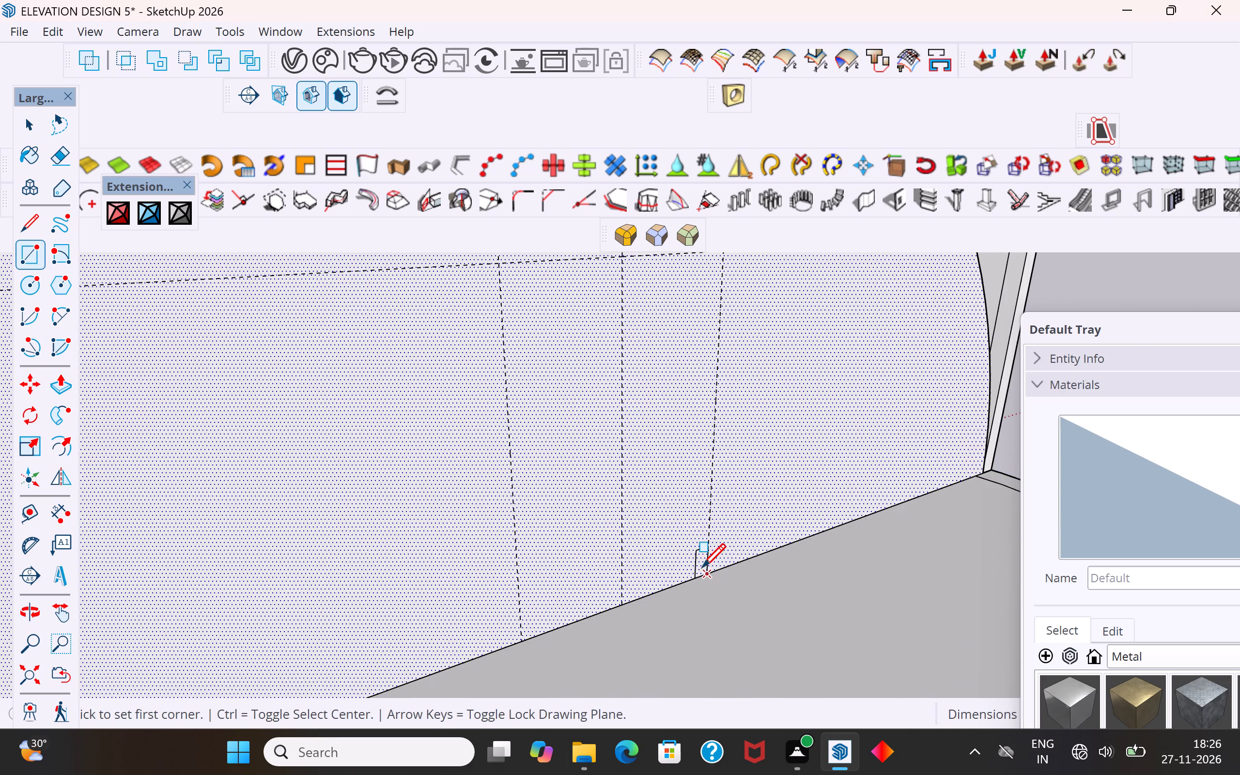
click(704, 571)
scroll(587, 454, down, 4)
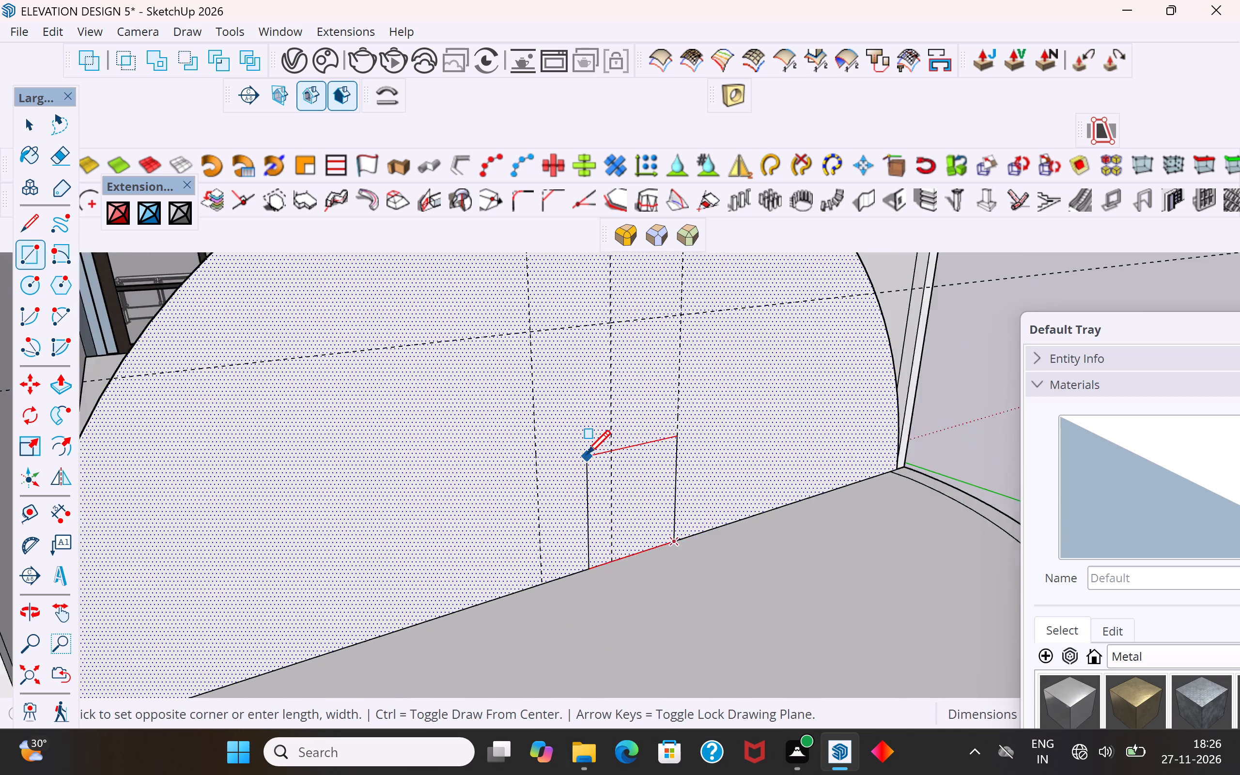
scroll(587, 456, down, 2)
click(544, 359)
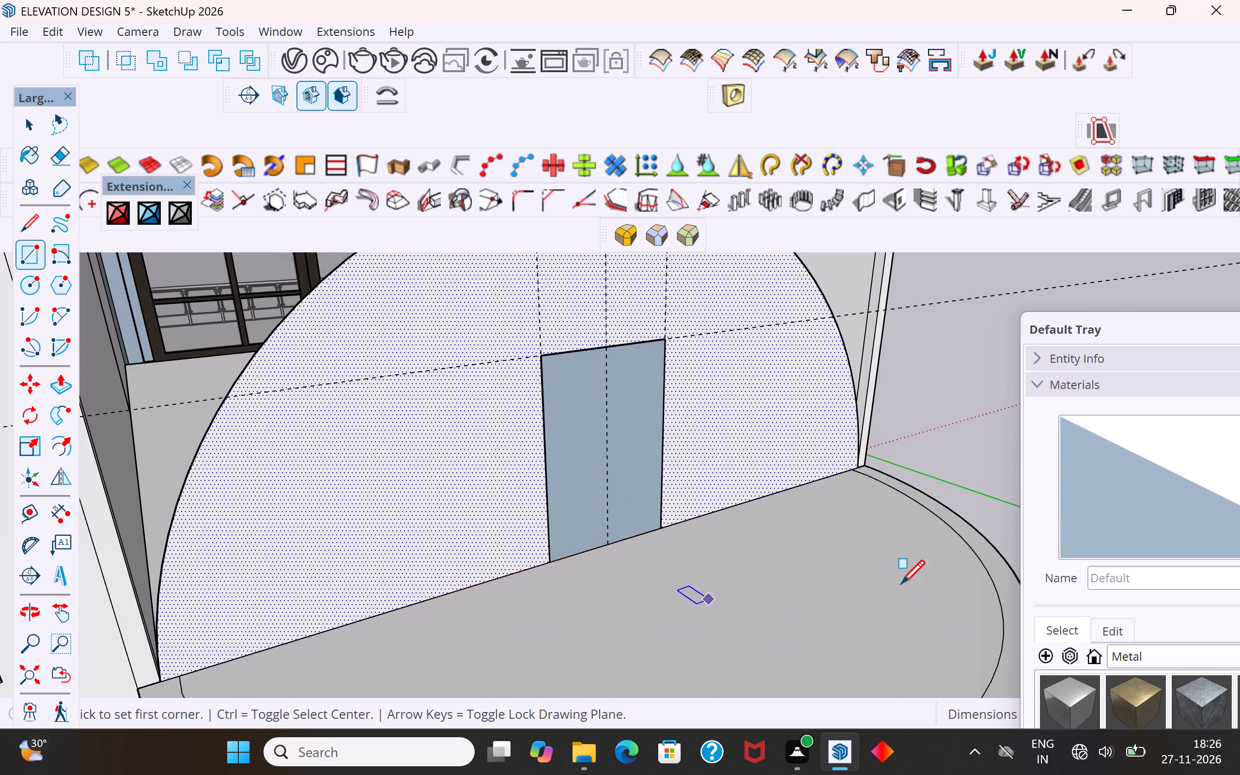
Delete the face inside the door rectangle, keeping its outline edges.
click(27, 127)
click(584, 436)
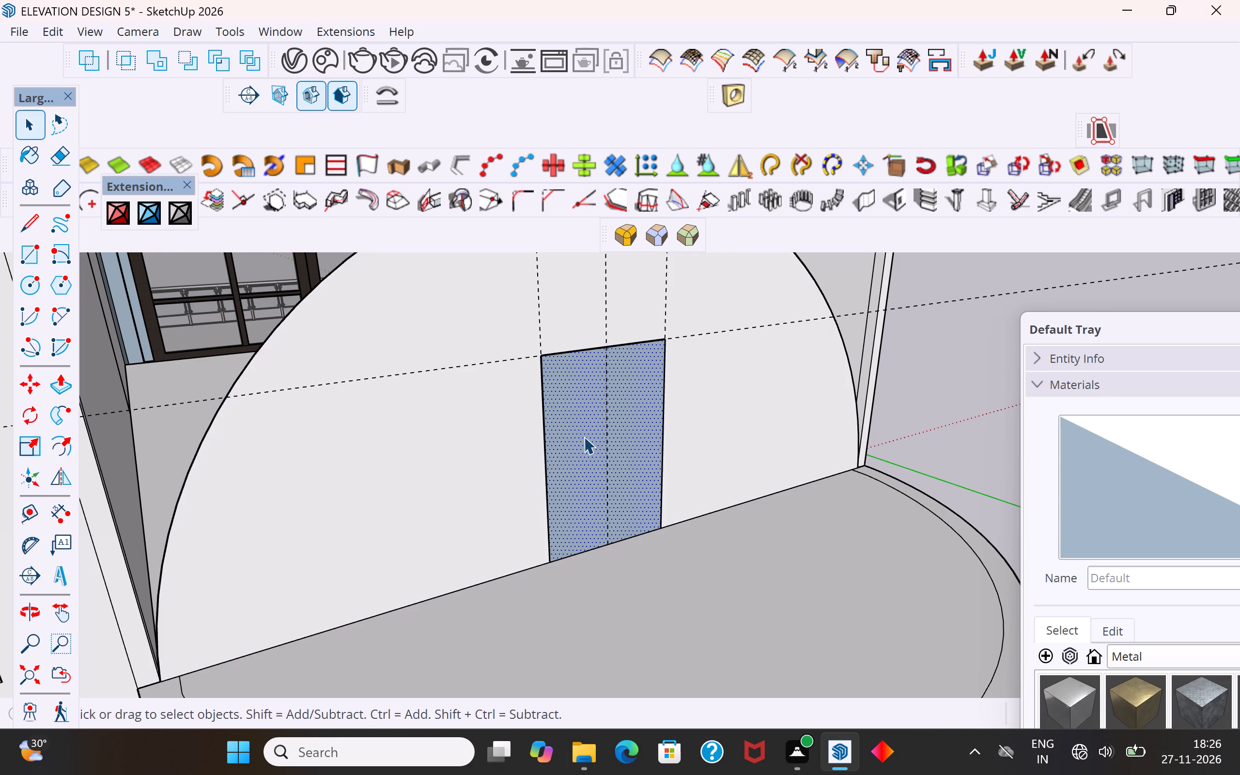
key(Delete)
click(639, 431)
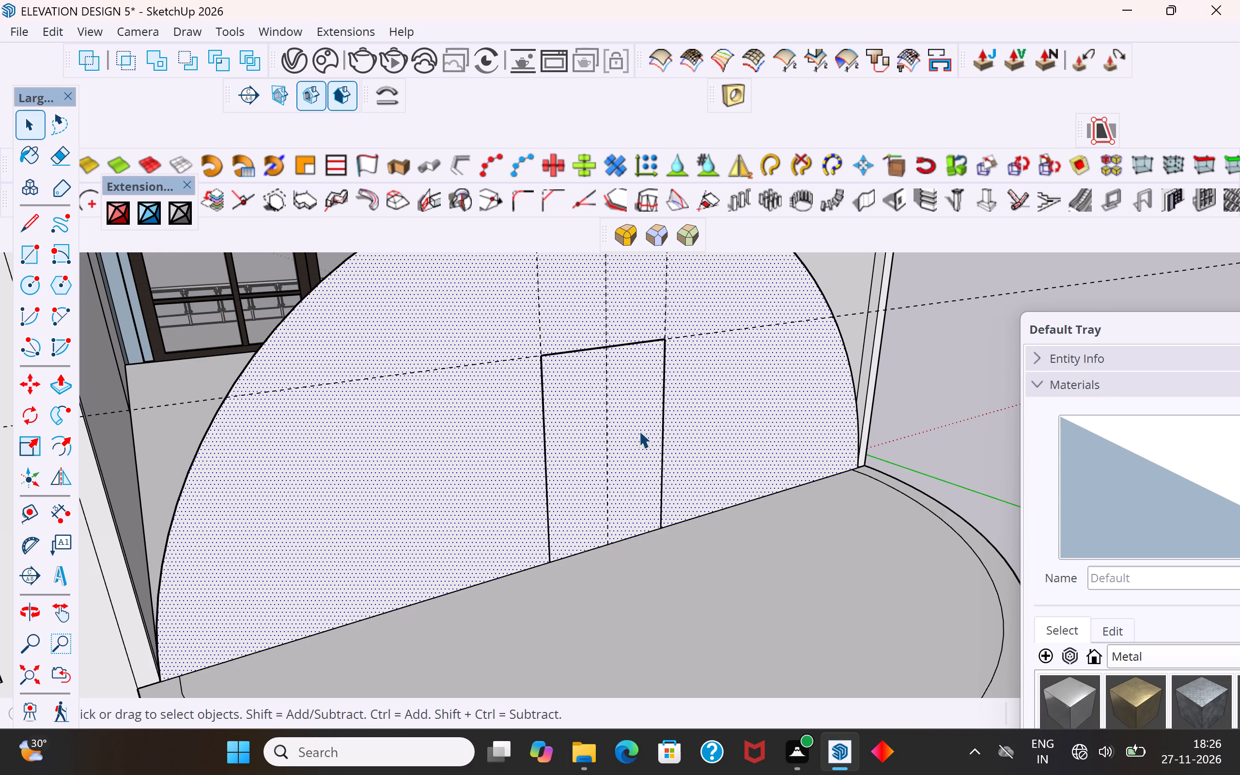
click(923, 388)
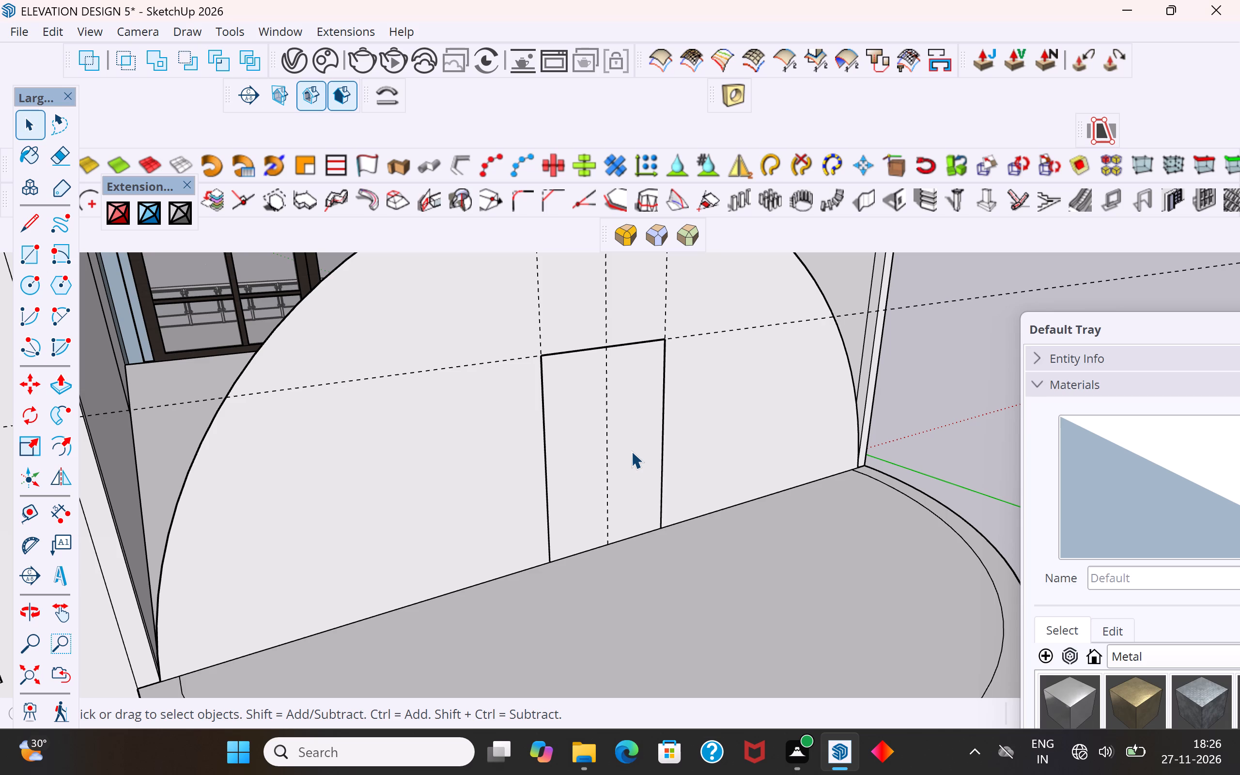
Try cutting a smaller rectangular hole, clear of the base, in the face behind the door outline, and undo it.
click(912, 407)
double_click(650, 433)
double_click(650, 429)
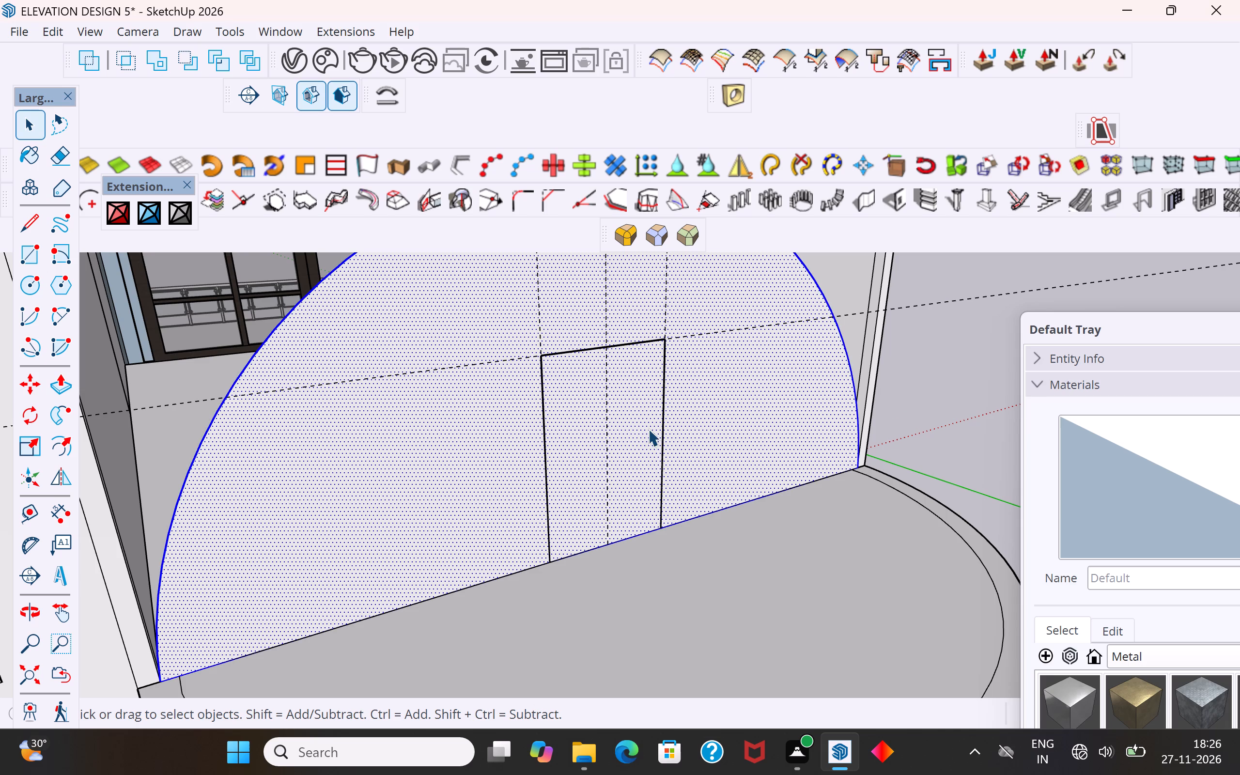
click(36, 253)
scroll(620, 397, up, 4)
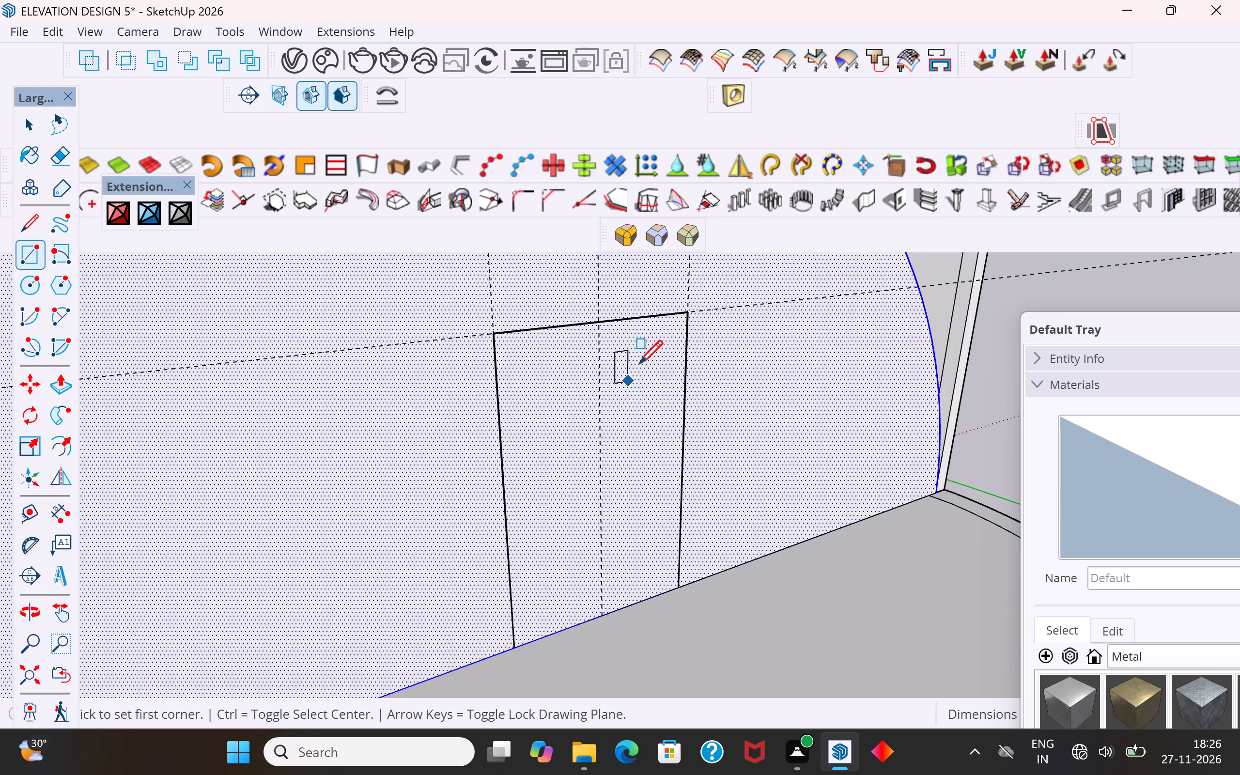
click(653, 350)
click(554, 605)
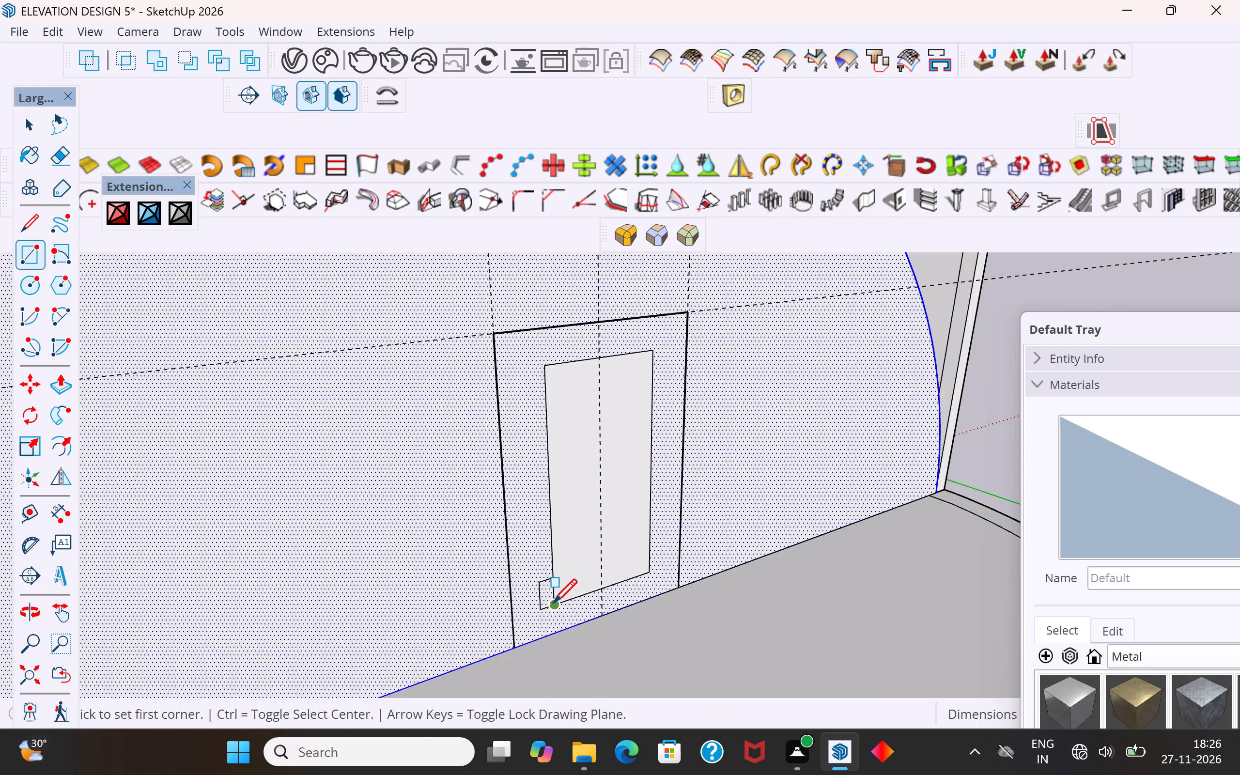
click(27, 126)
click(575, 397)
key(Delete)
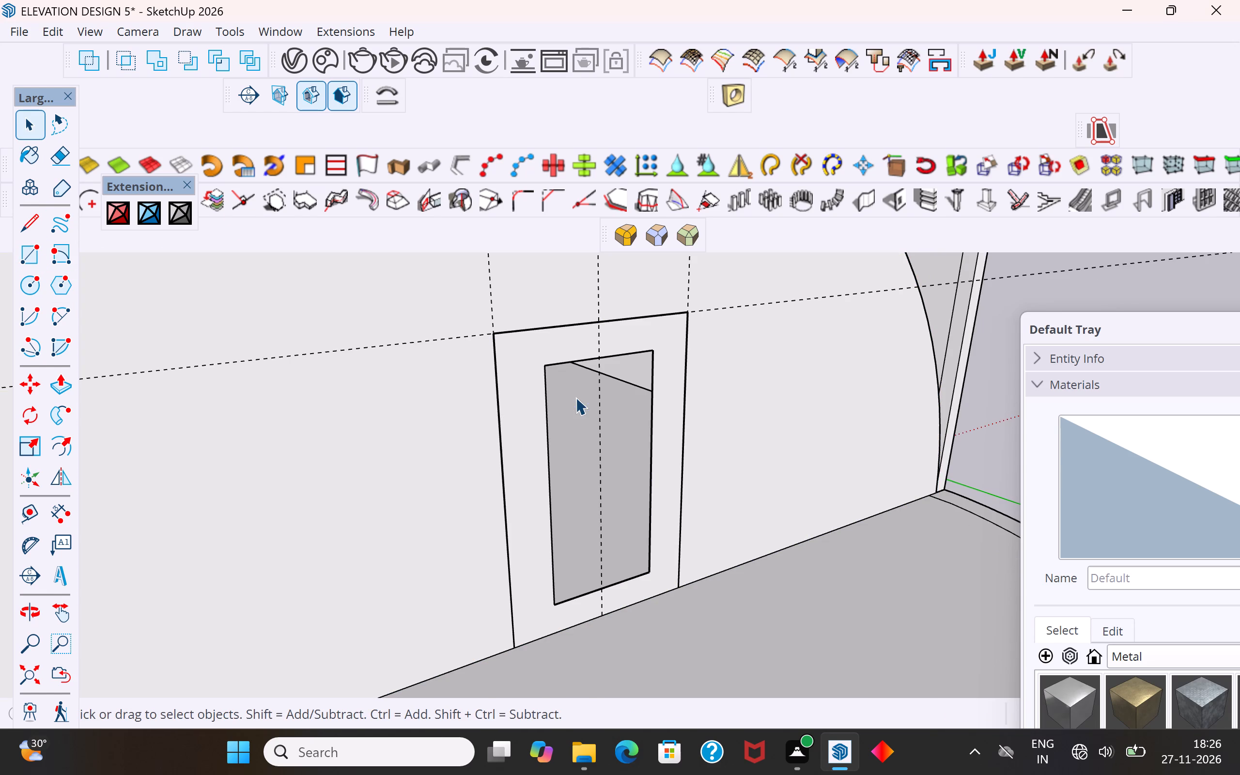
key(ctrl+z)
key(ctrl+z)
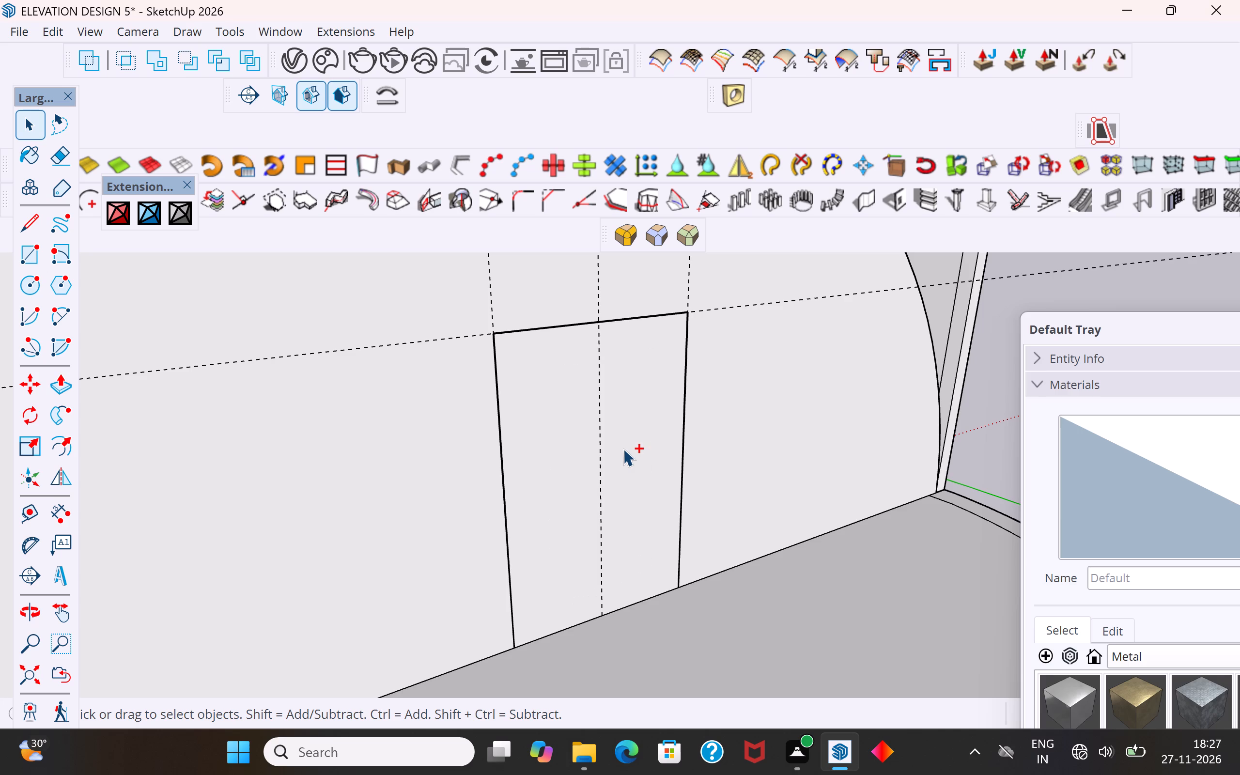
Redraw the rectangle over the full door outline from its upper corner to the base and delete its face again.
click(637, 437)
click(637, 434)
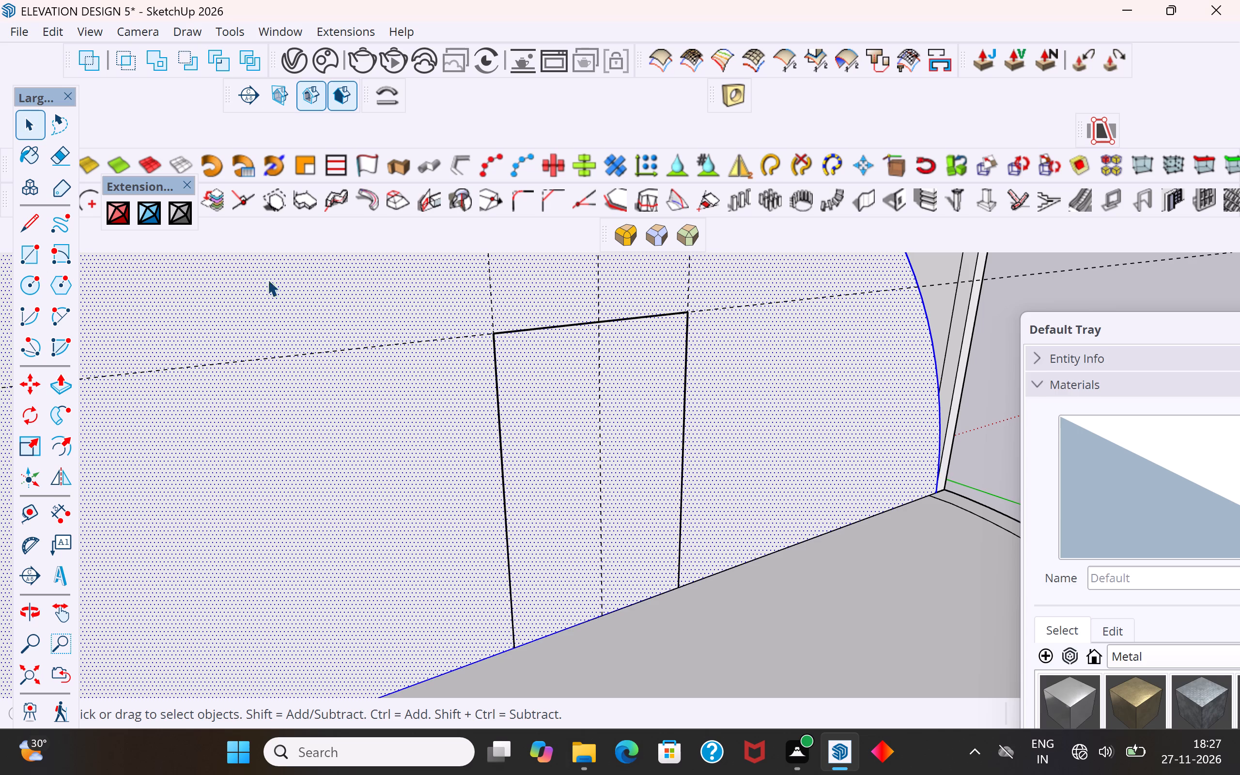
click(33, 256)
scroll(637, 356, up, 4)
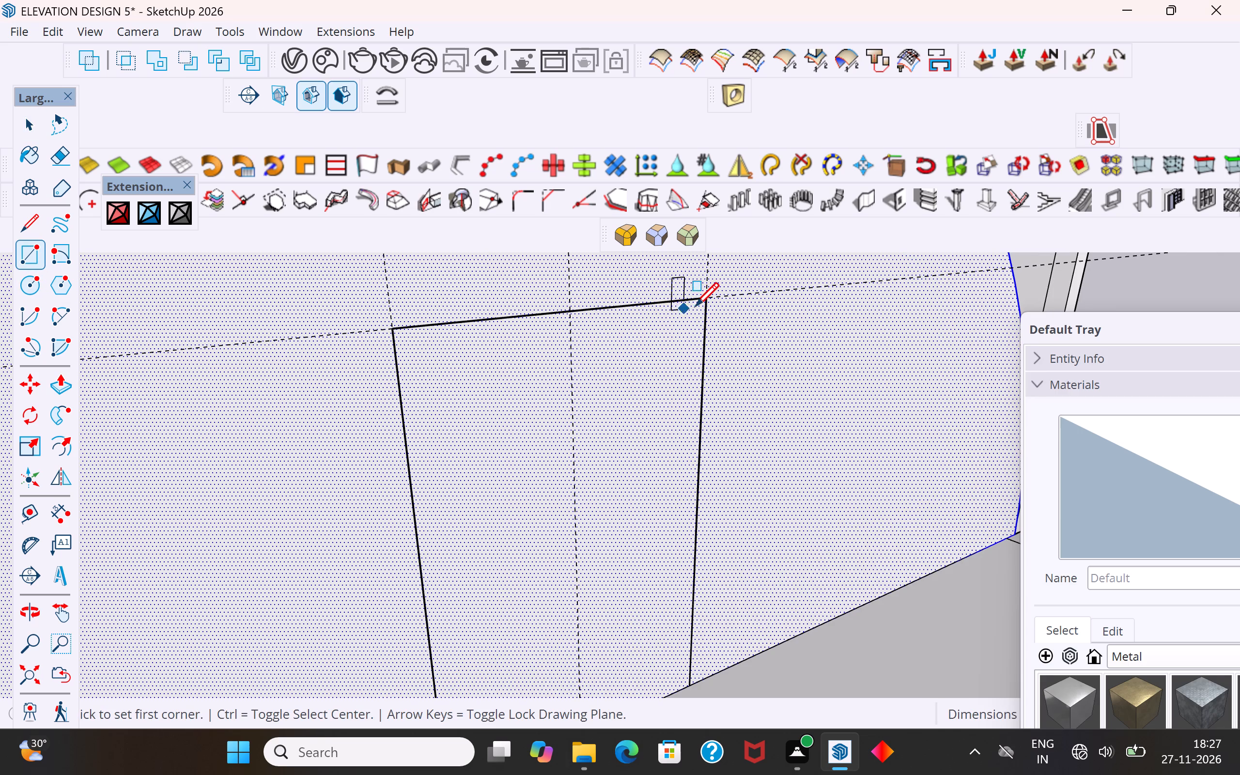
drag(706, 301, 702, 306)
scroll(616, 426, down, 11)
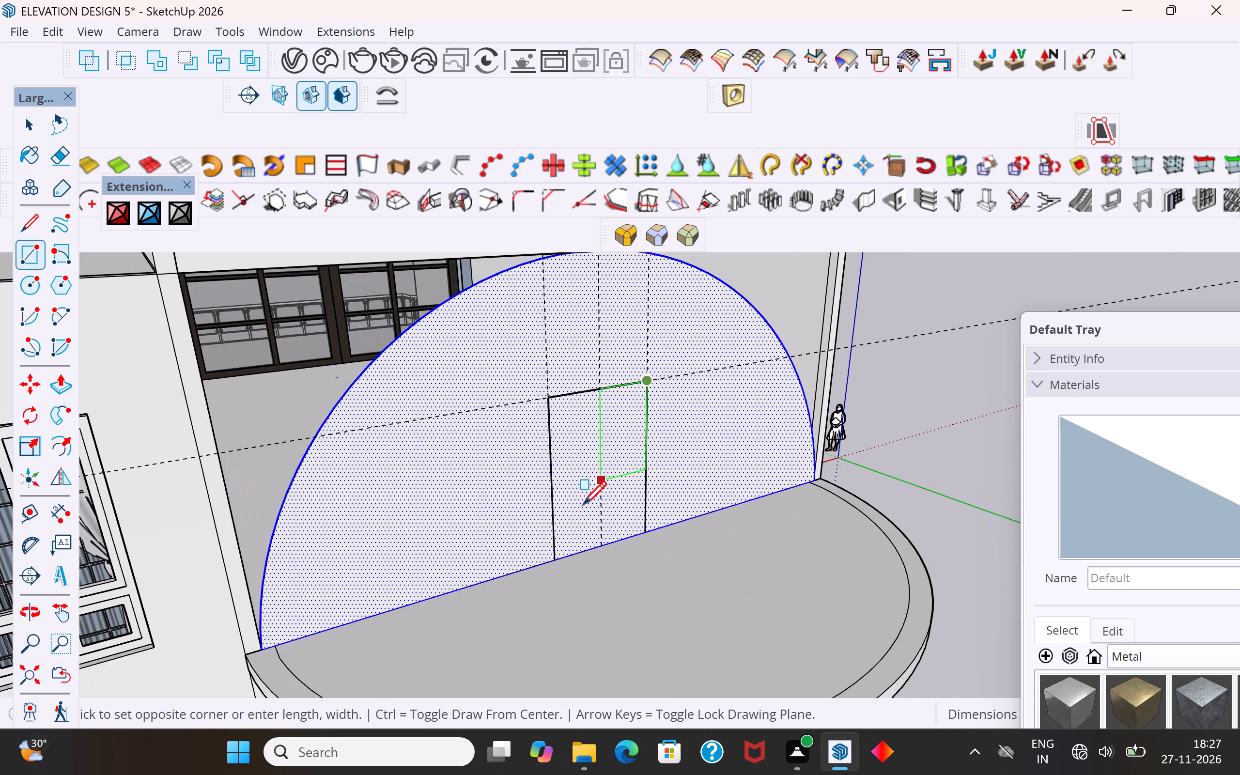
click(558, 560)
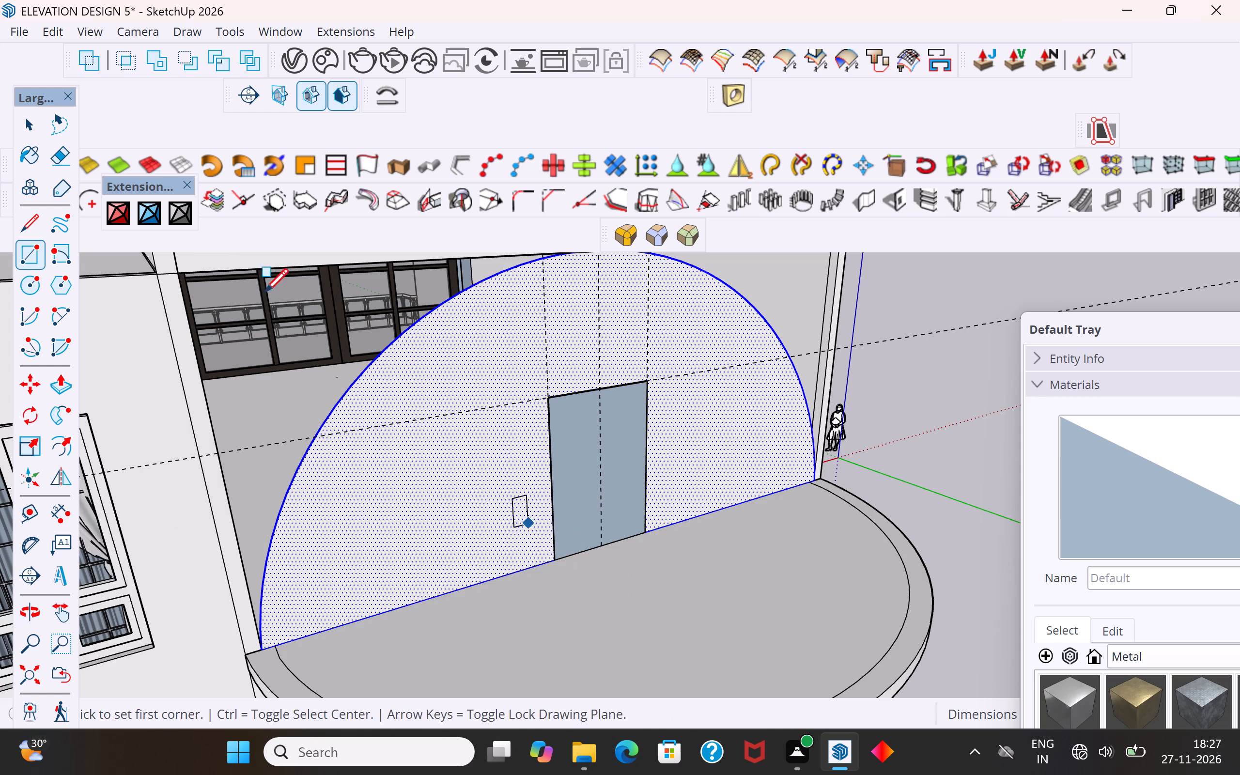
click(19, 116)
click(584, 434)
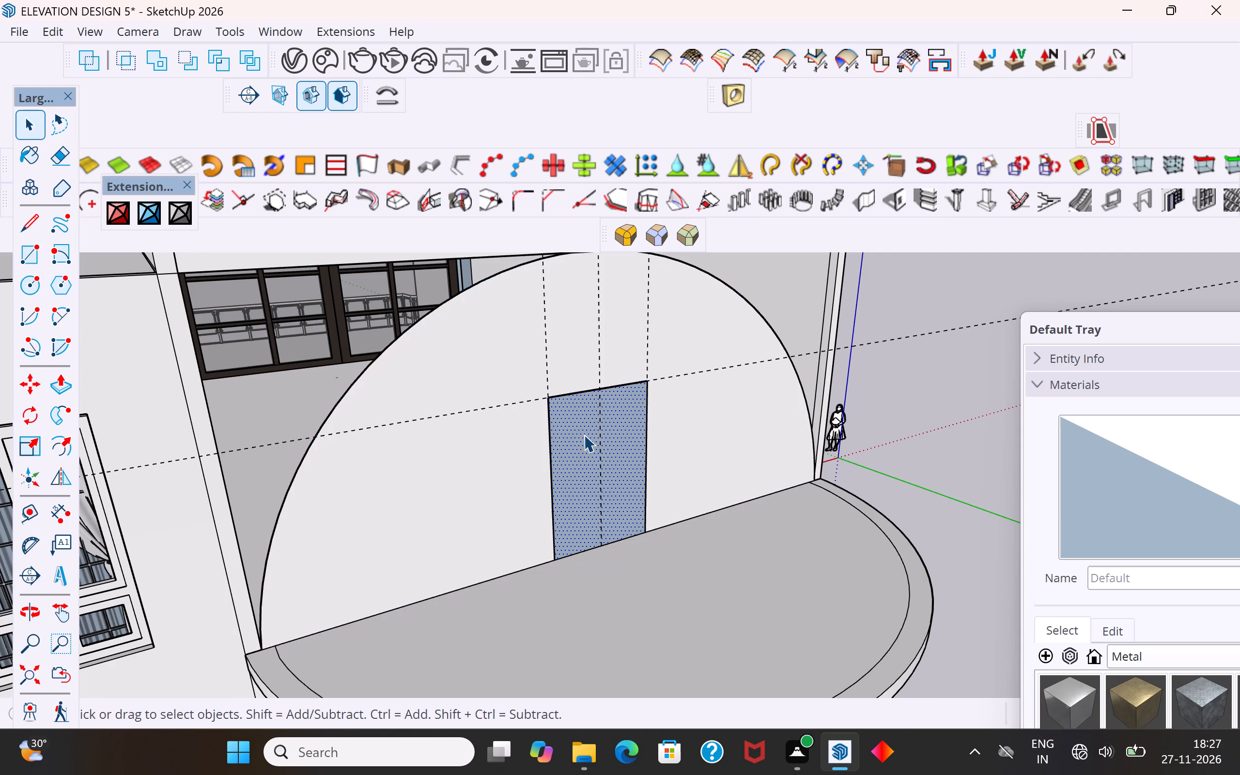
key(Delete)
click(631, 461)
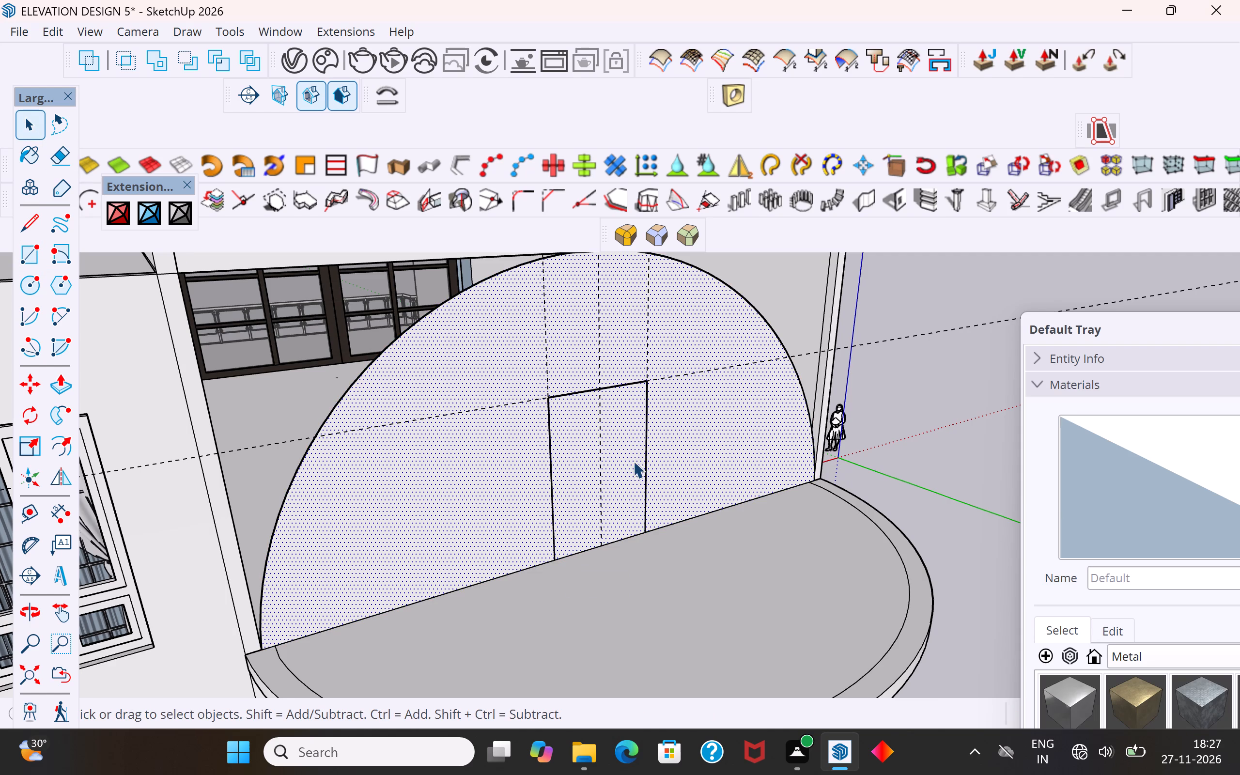
Draw a narrower rectangle inside the door outline down to the base and delete its face to cut an opening.
scroll(624, 436, up, 4)
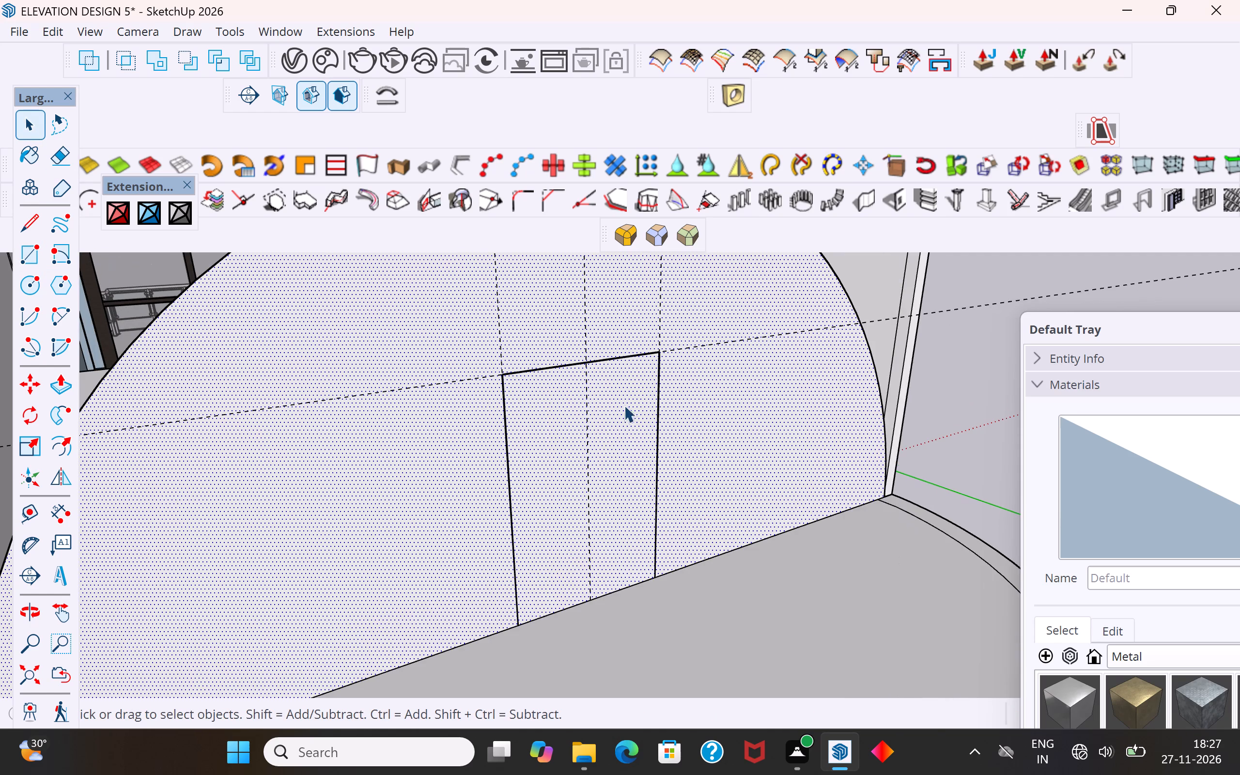
click(30, 253)
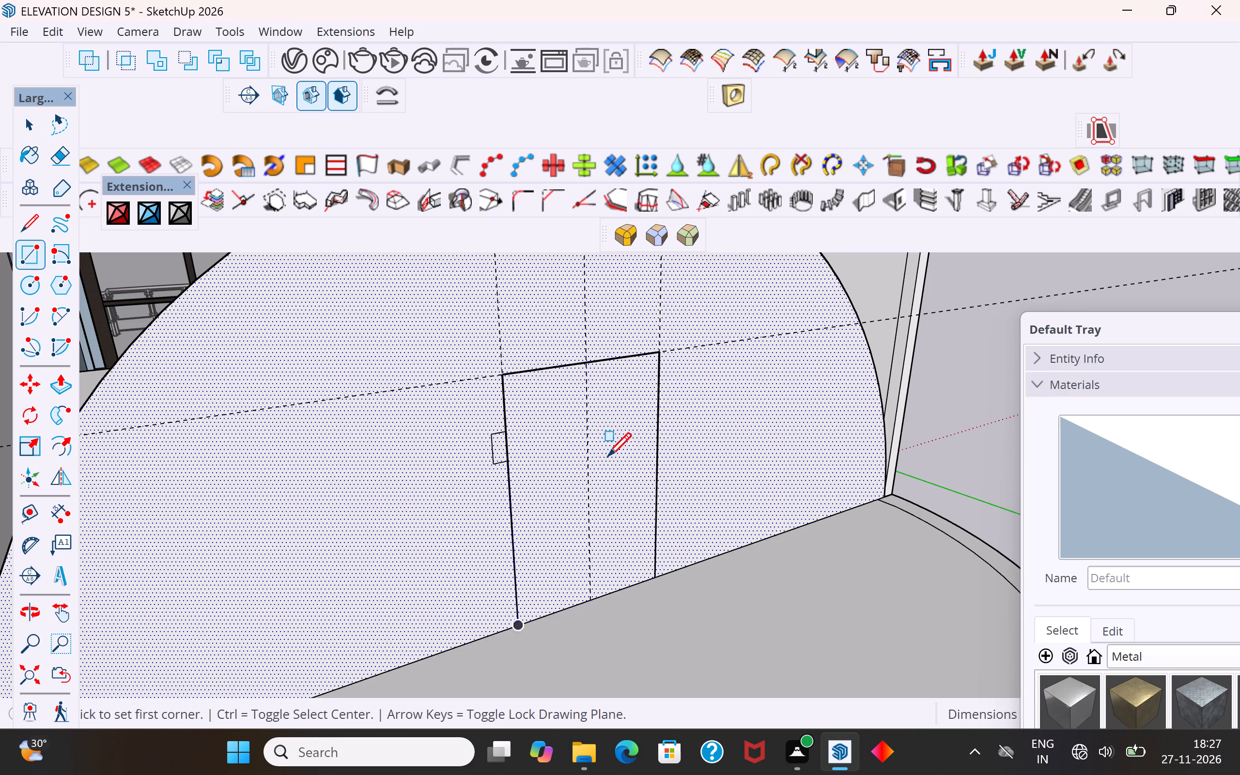
click(626, 387)
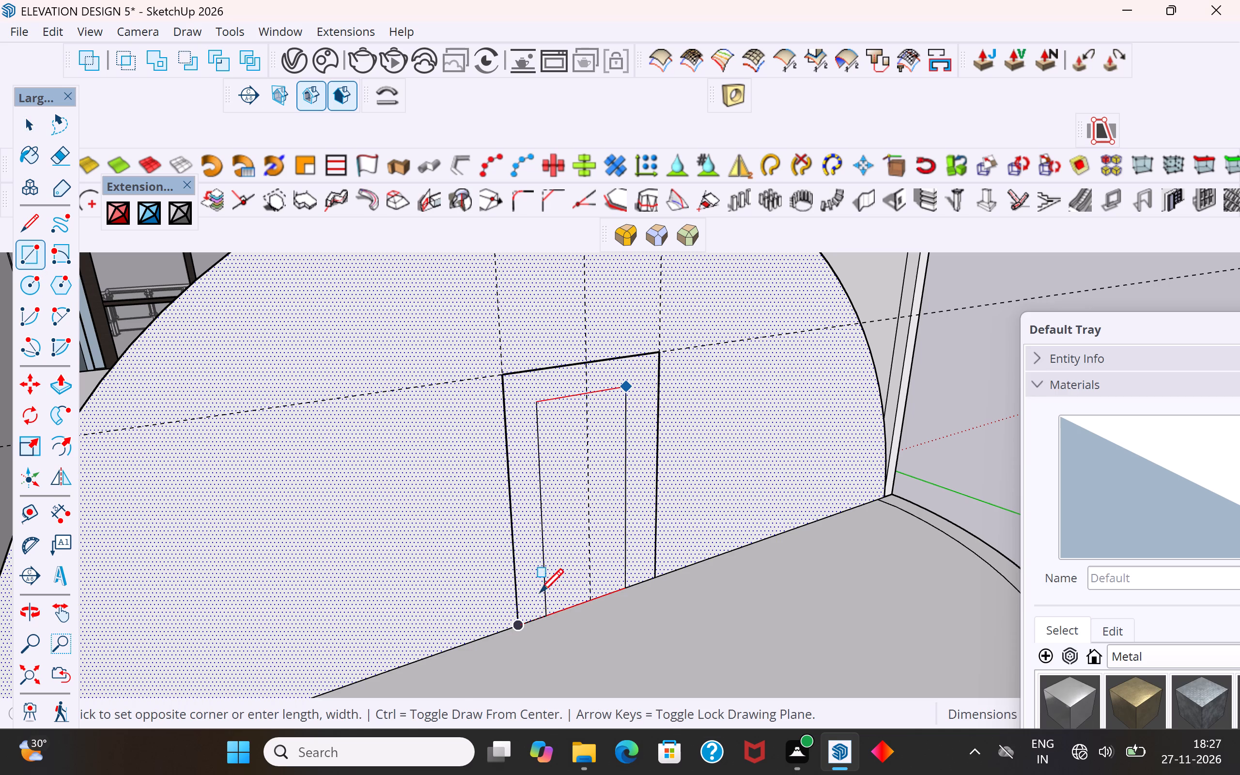
click(545, 604)
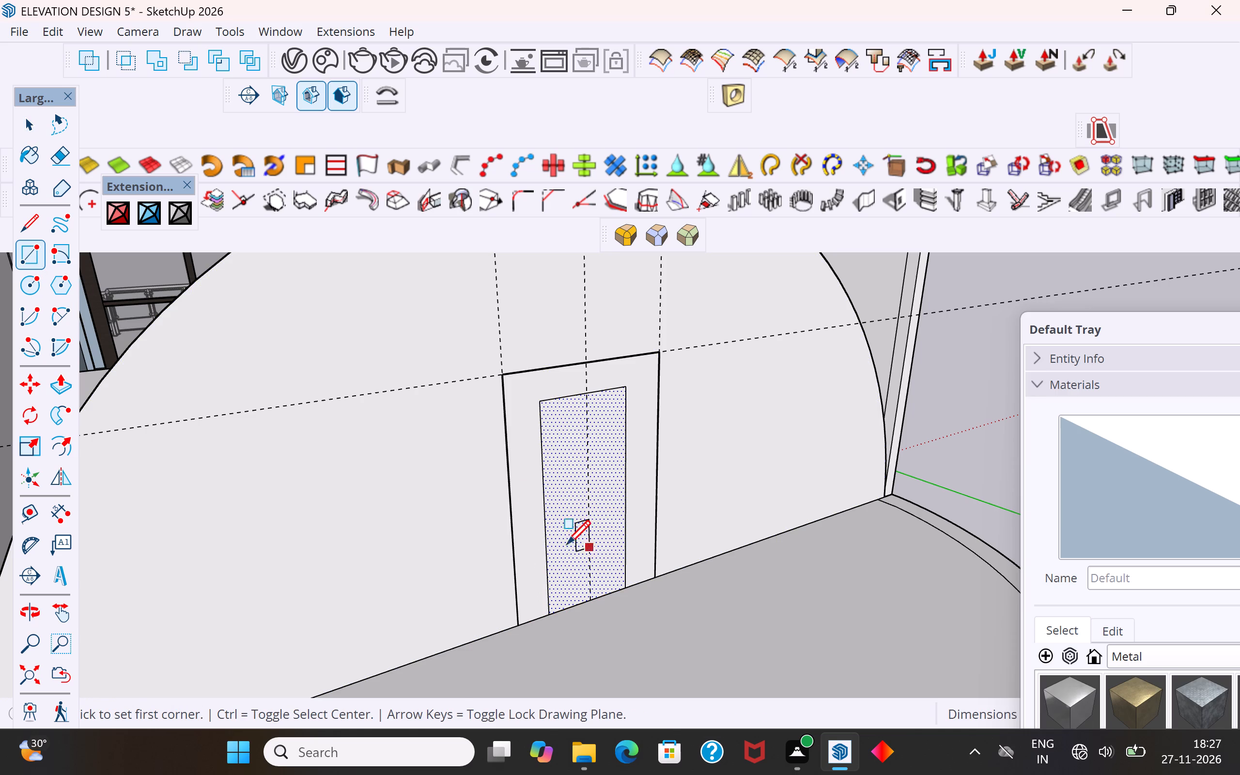
click(33, 121)
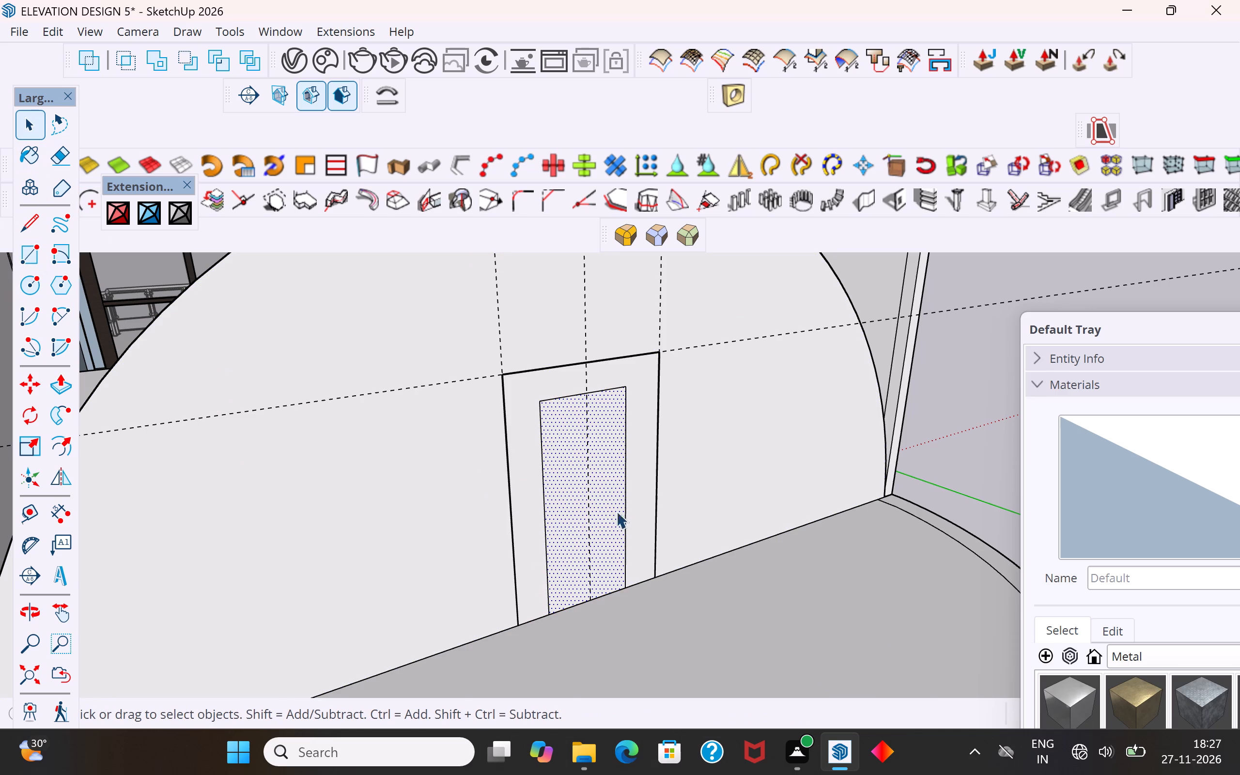
click(558, 480)
key(Delete)
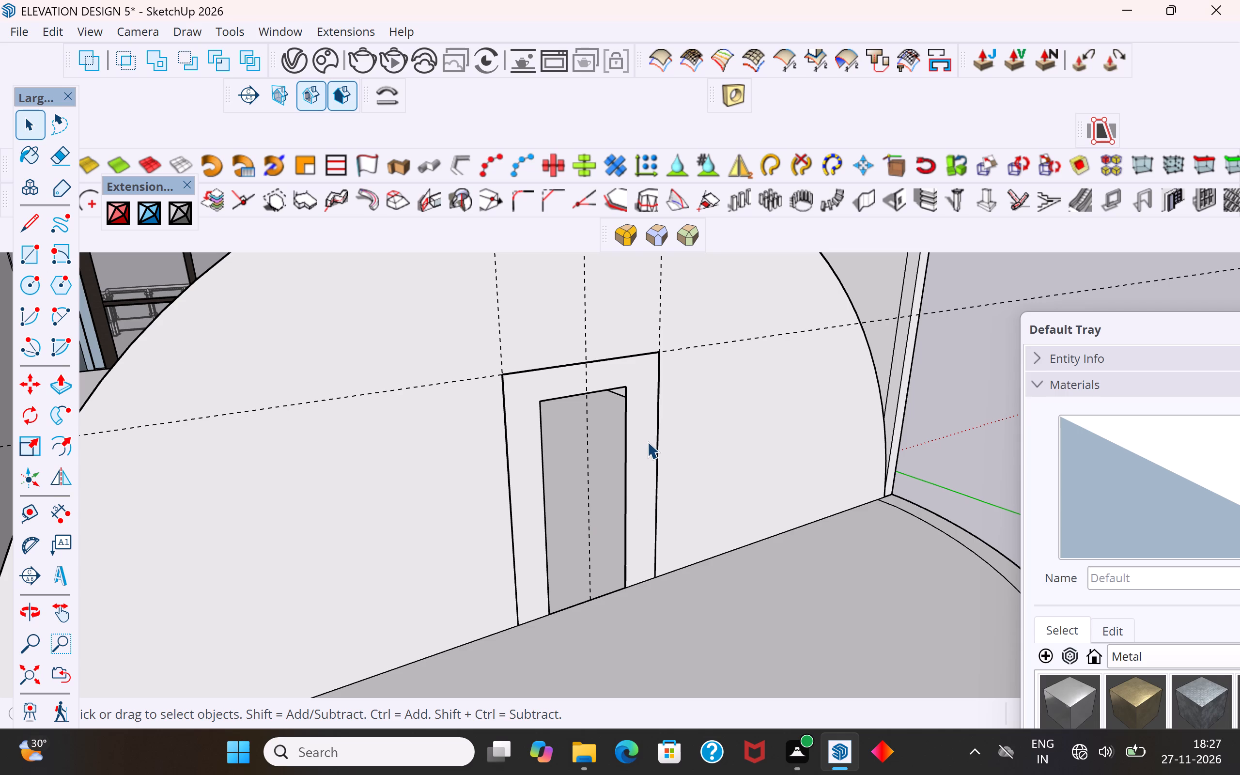
Draw a rectangle slightly inside the full door outline, from its upper corner to the base, and delete the face covering the outline.
click(647, 428)
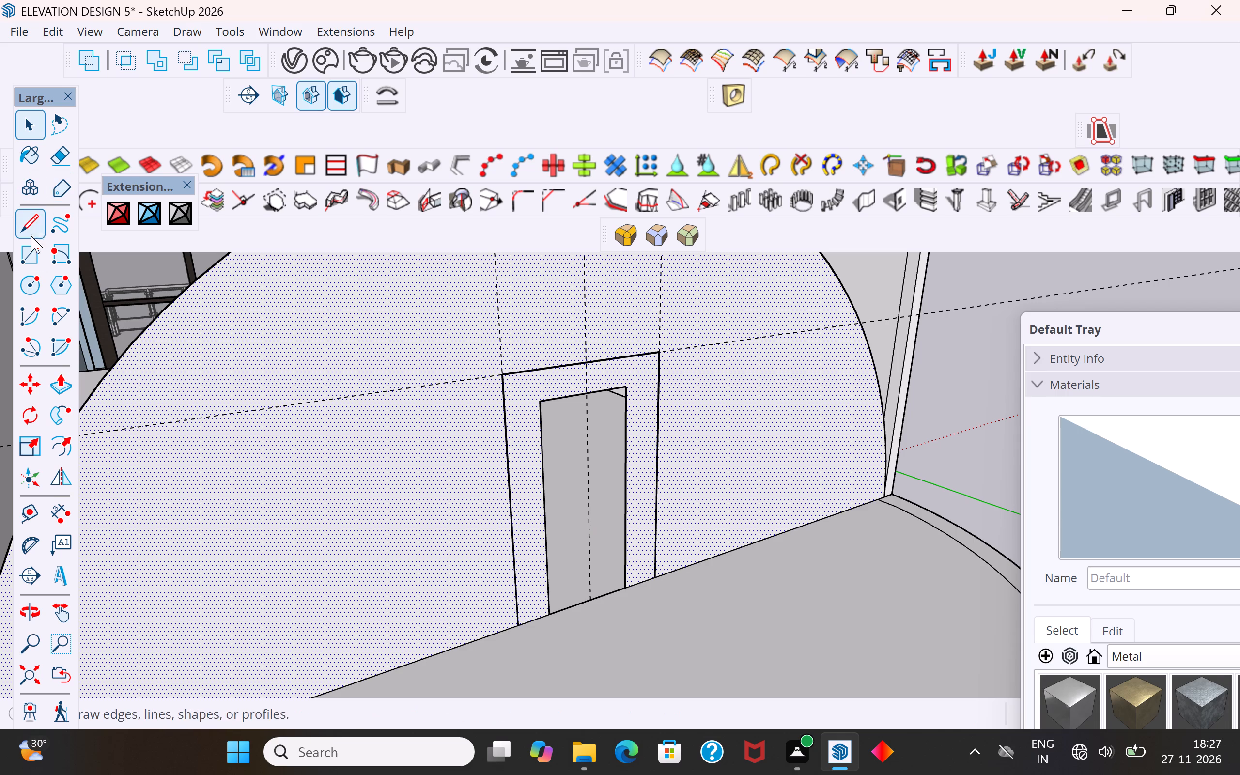
click(31, 257)
scroll(623, 368, up, 5)
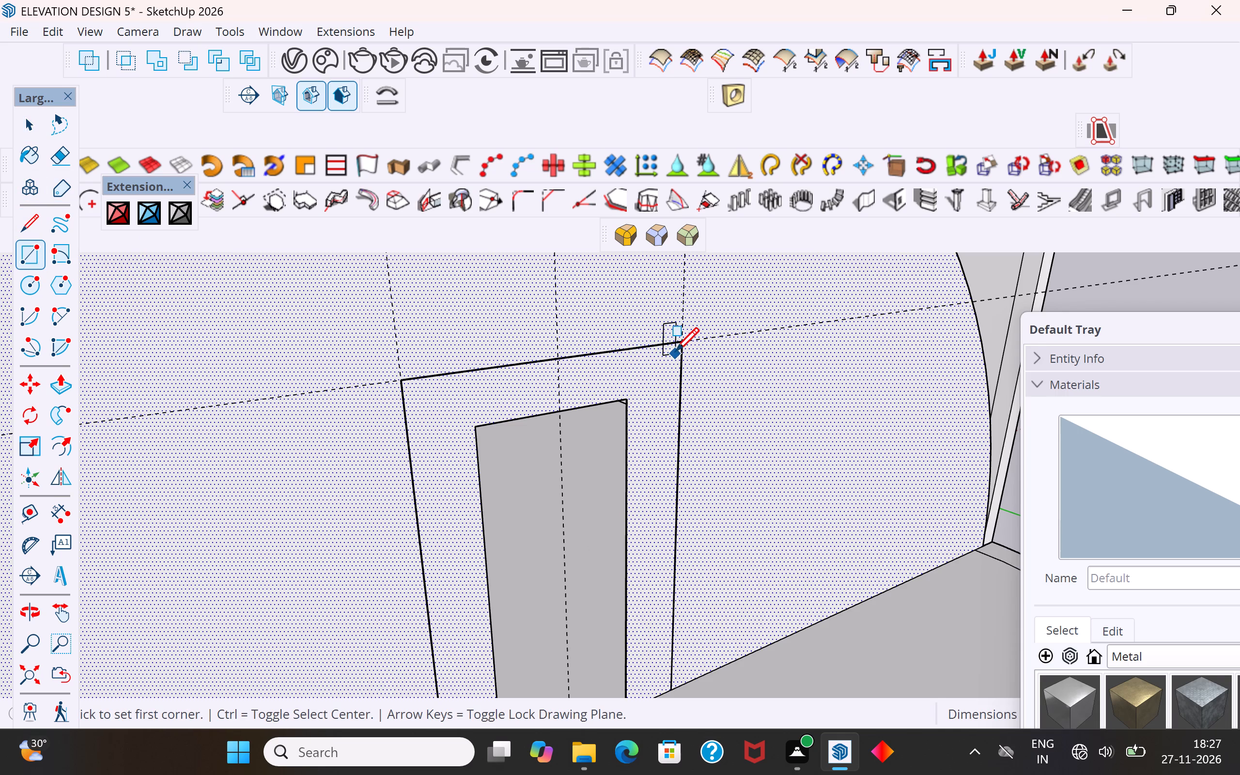
scroll(675, 352, up, 9)
click(683, 338)
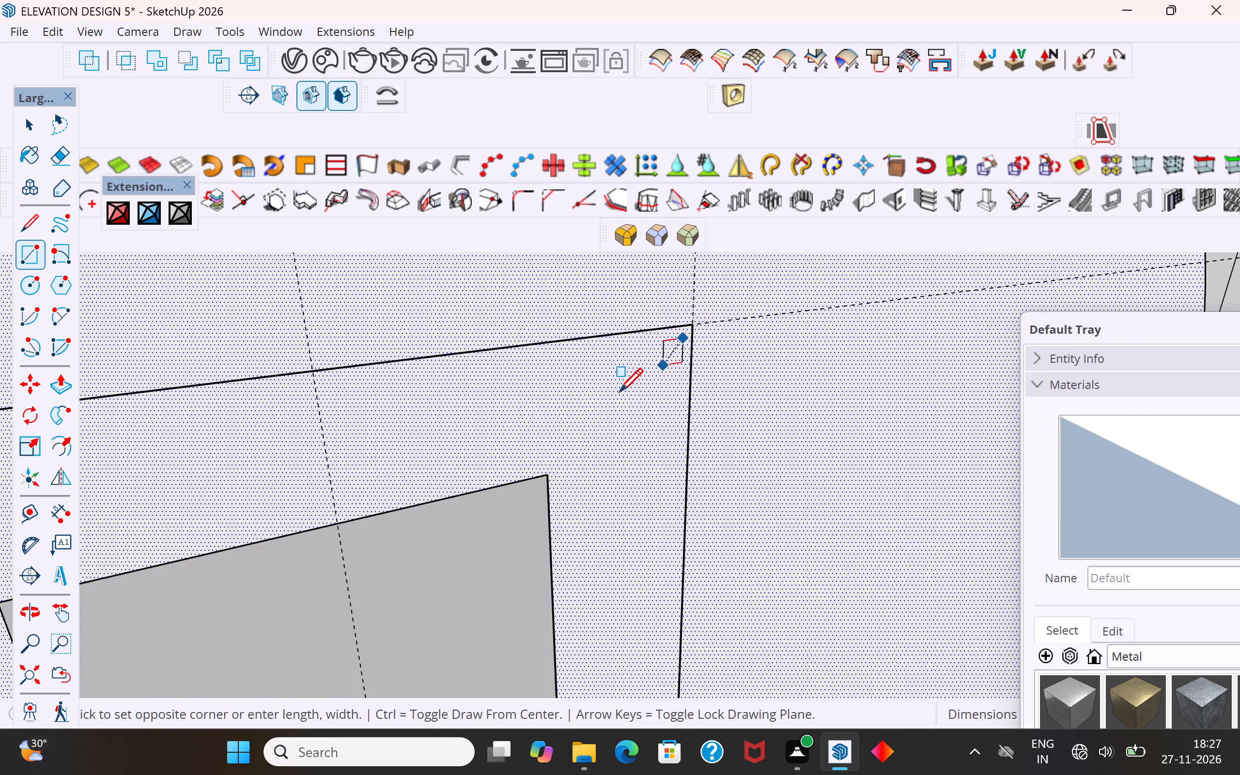
scroll(619, 393, down, 19)
scroll(533, 562, up, 5)
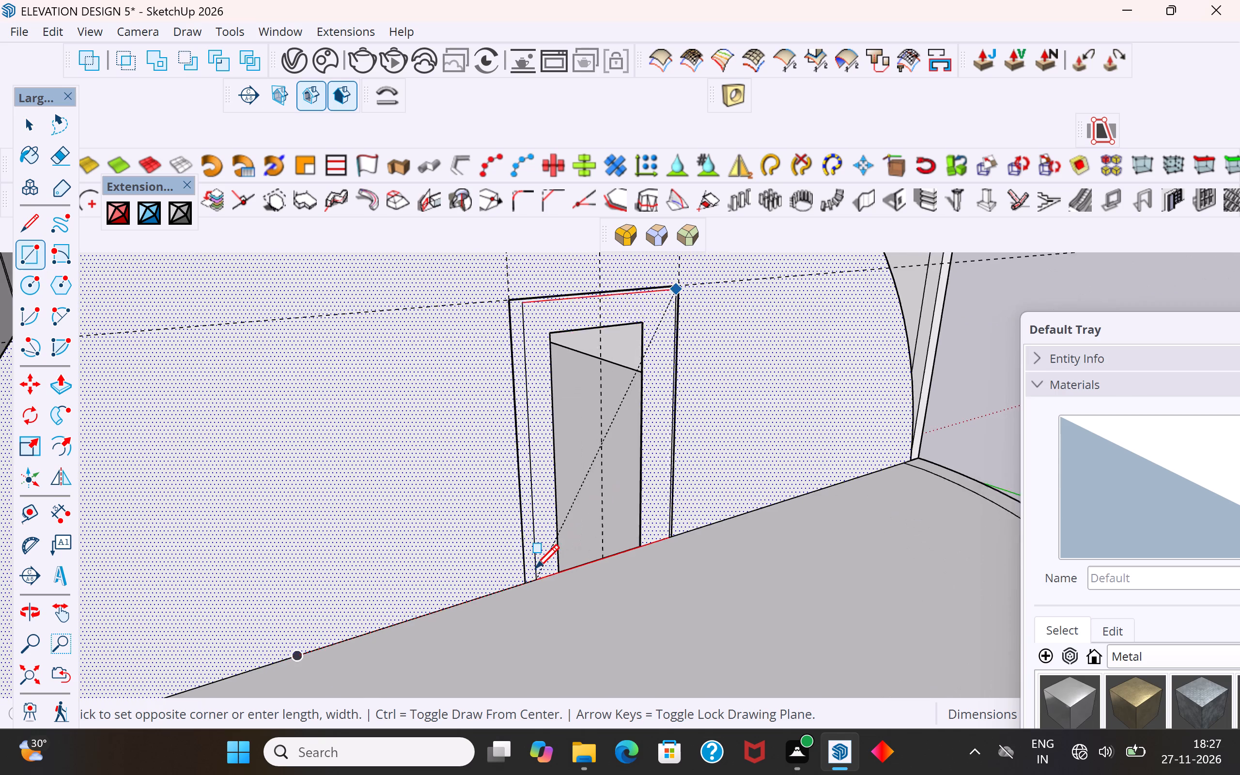
scroll(534, 583, up, 7)
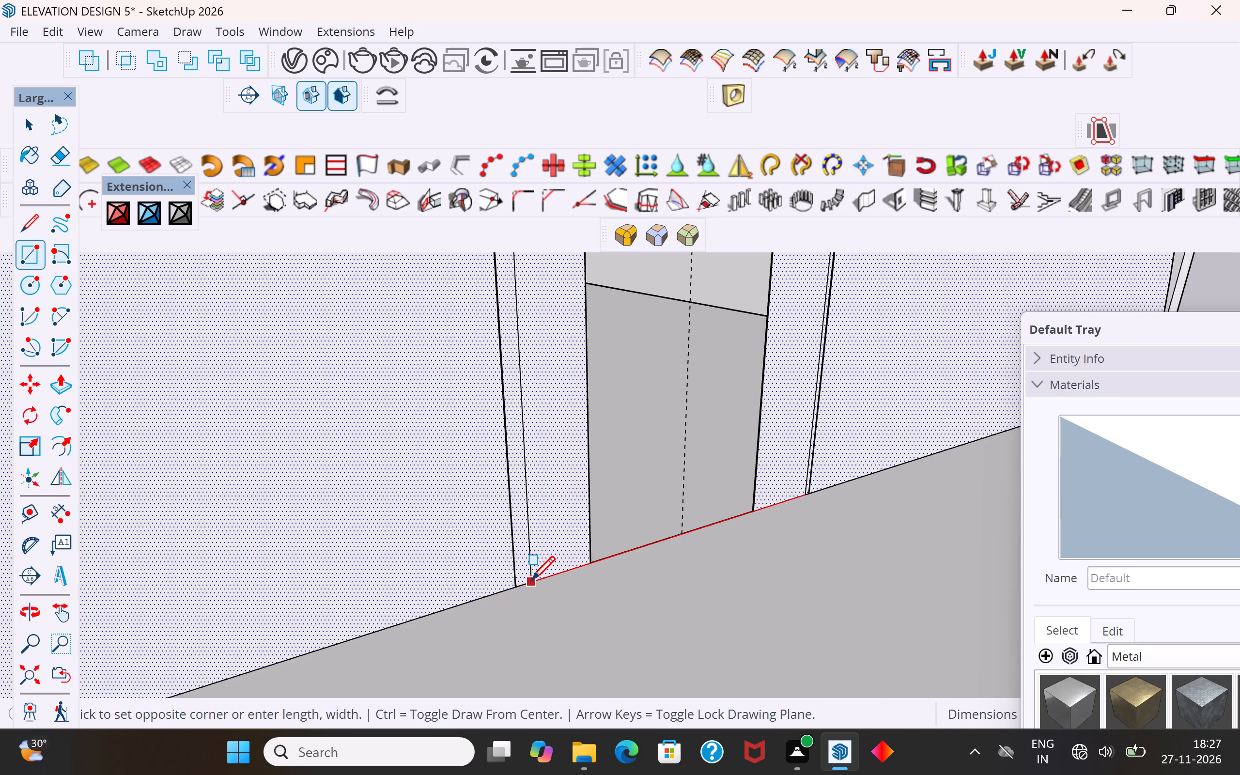
click(531, 581)
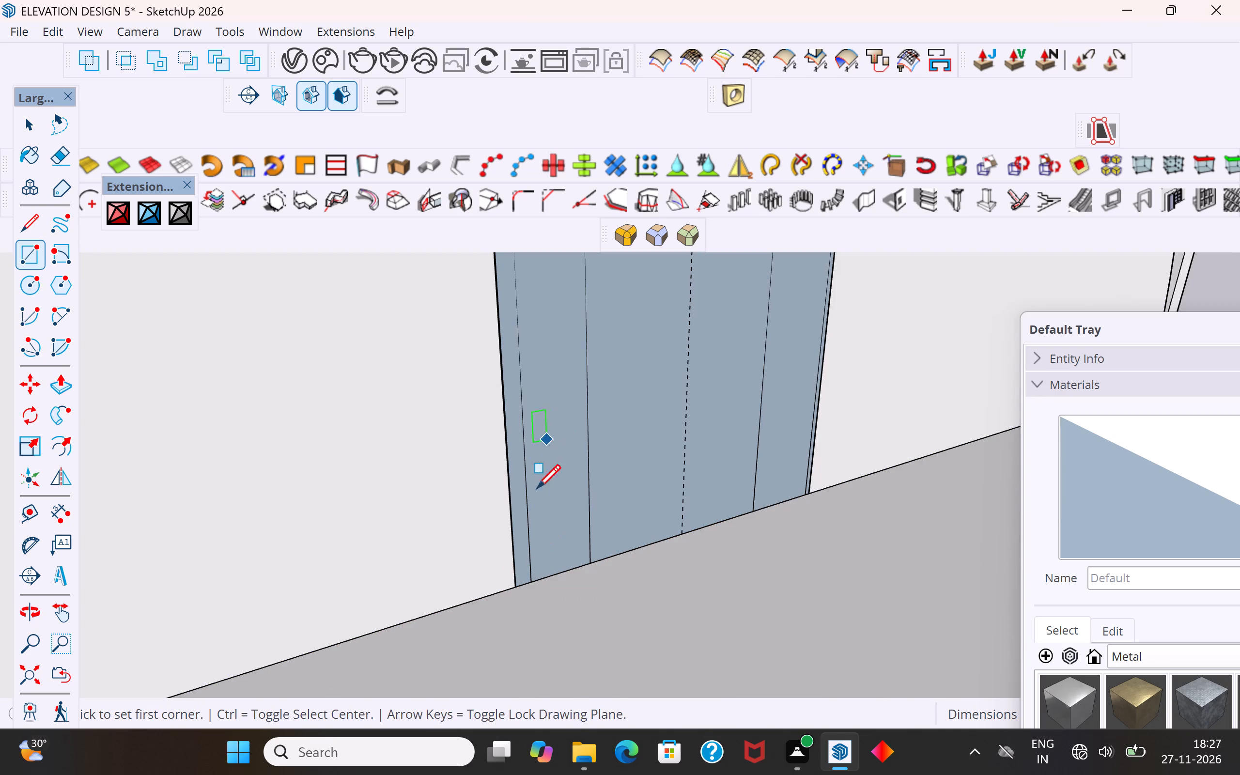
click(31, 126)
click(652, 449)
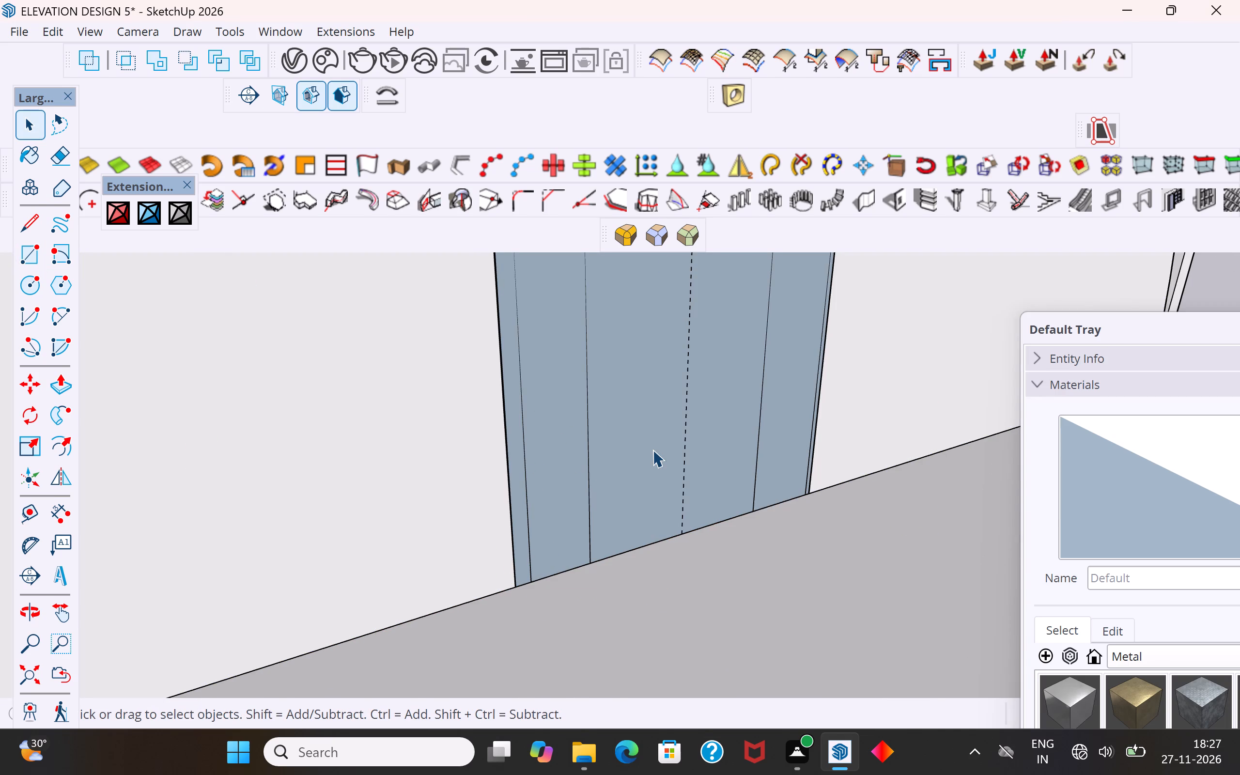
key(Delete)
Delete the frame-shaped face and the inner panel face still filling the door outline, keeping their edges.
click(649, 453)
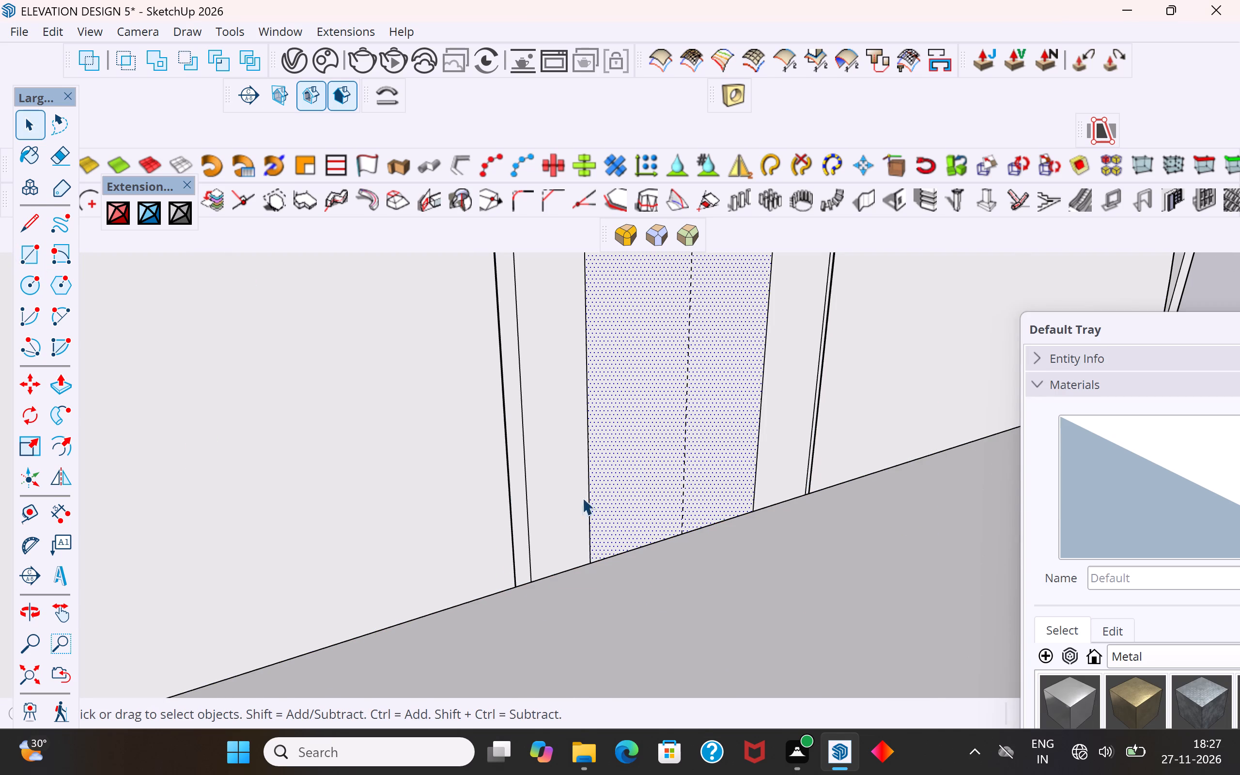
scroll(540, 525, down, 7)
scroll(524, 589, down, 6)
scroll(606, 389, up, 1)
middle_drag(606, 389, 626, 344)
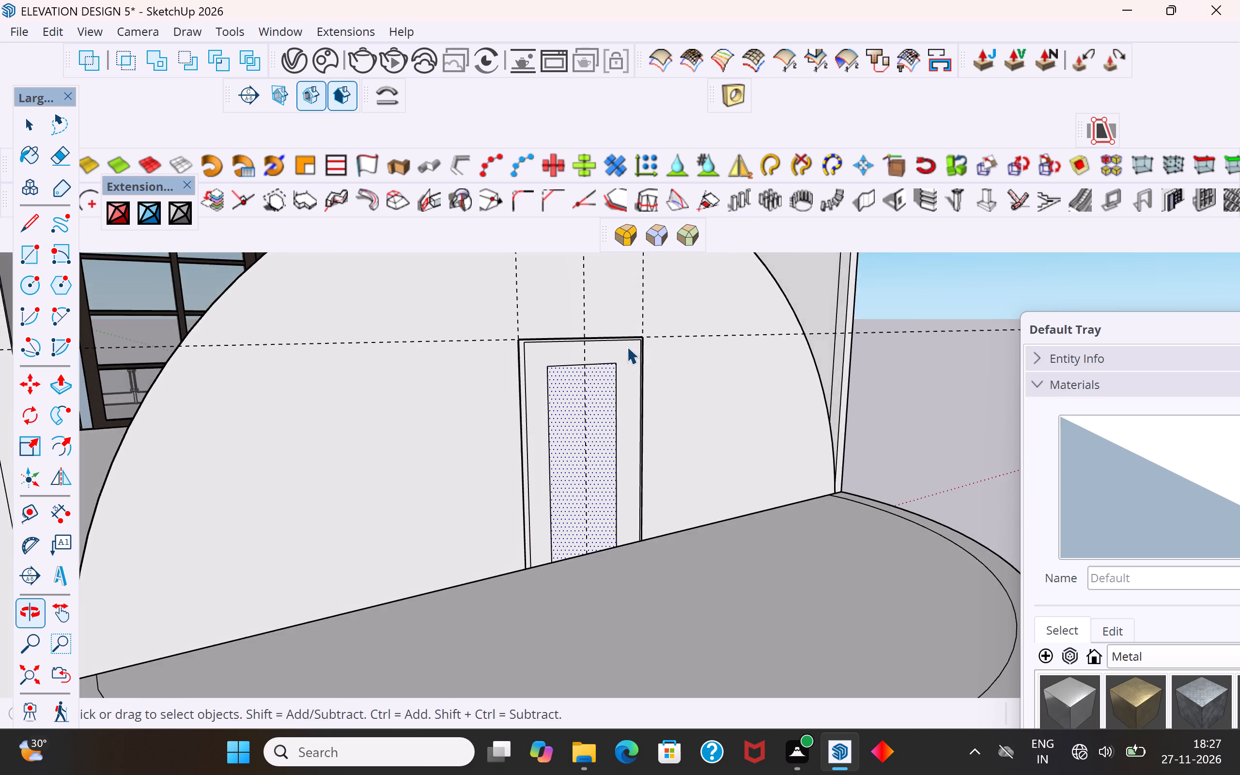
scroll(627, 346, up, 4)
middle_drag(644, 424, 658, 392)
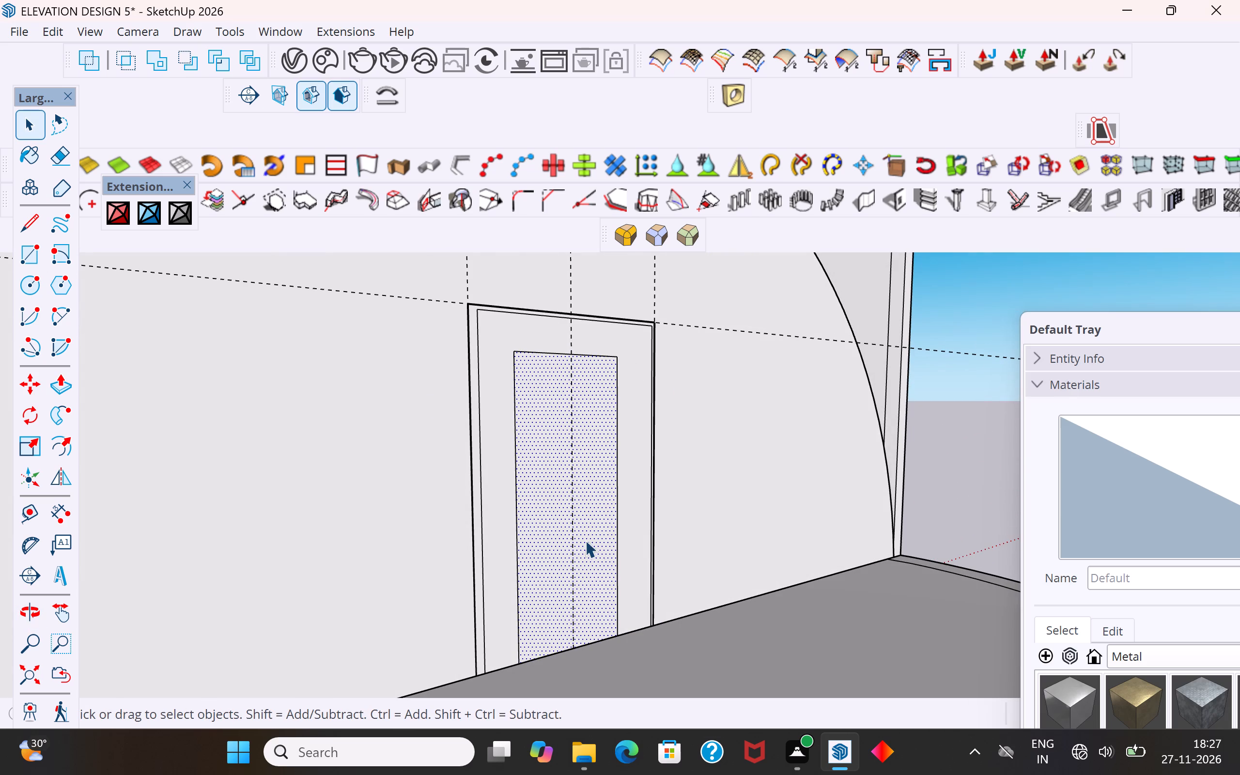
click(27, 248)
scroll(659, 327, down, 3)
middle_drag(642, 370, 606, 416)
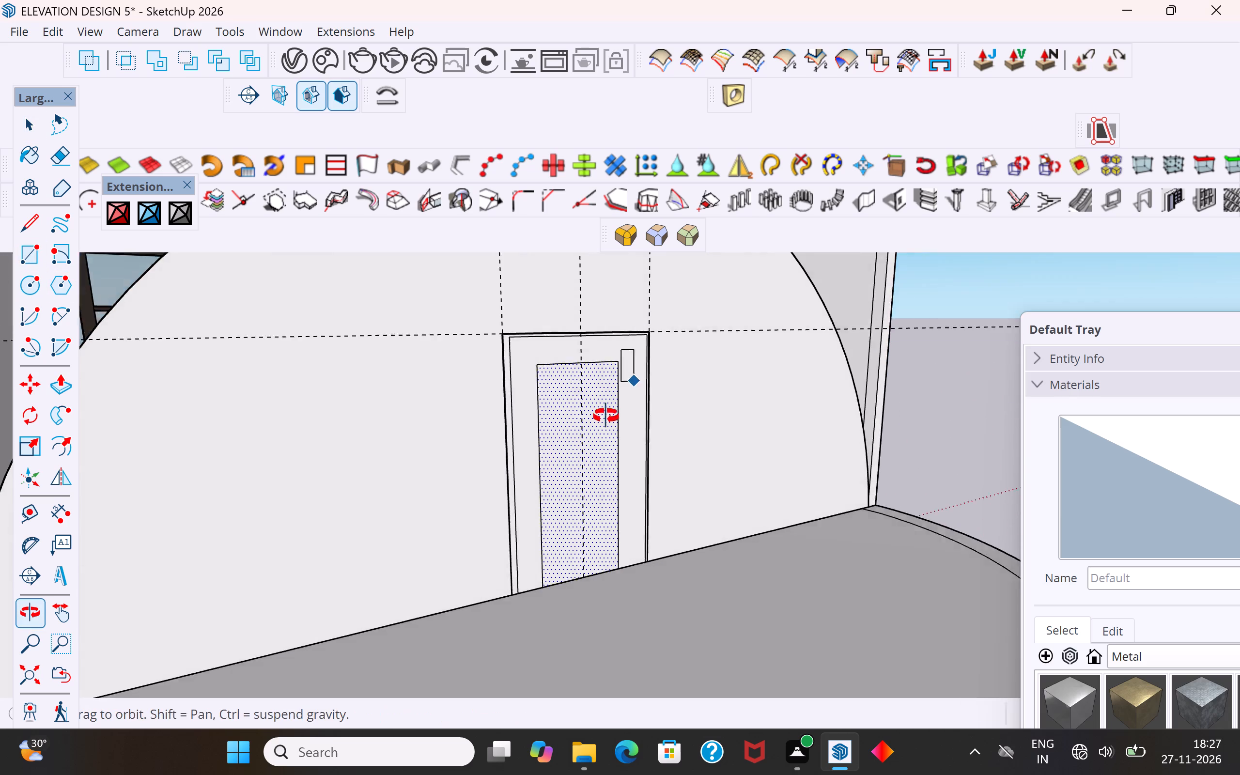
middle_drag(606, 416, 602, 423)
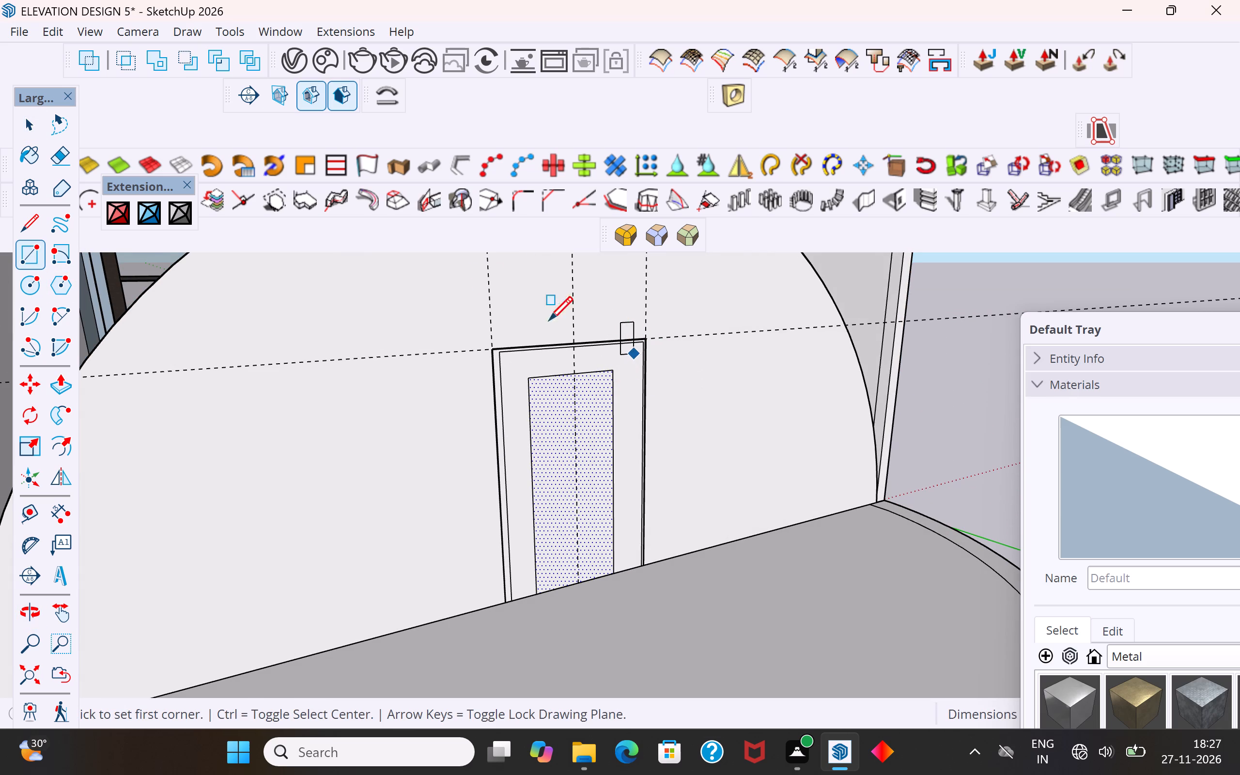
click(31, 118)
click(628, 368)
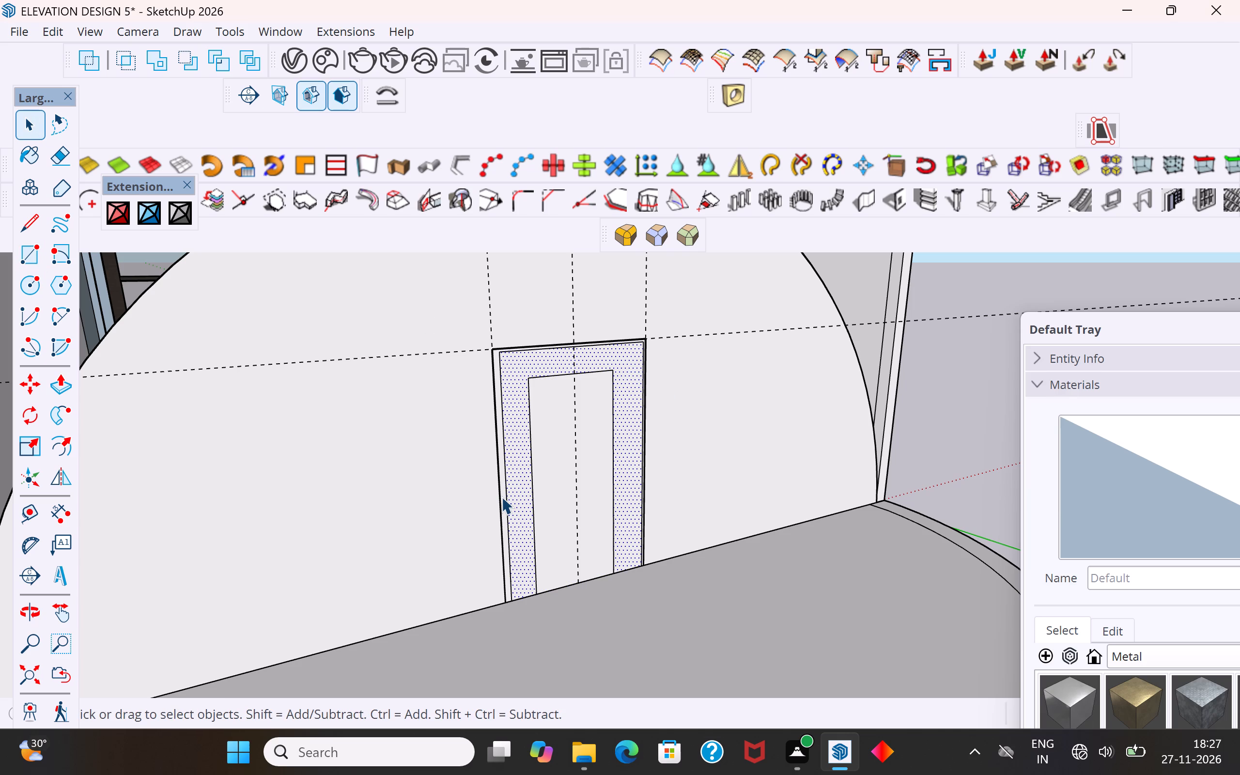
key(Delete)
click(565, 487)
key(Delete)
Delete the two vertical edges and the top edge of the leftover narrow rectangle inside the door opening.
click(609, 465)
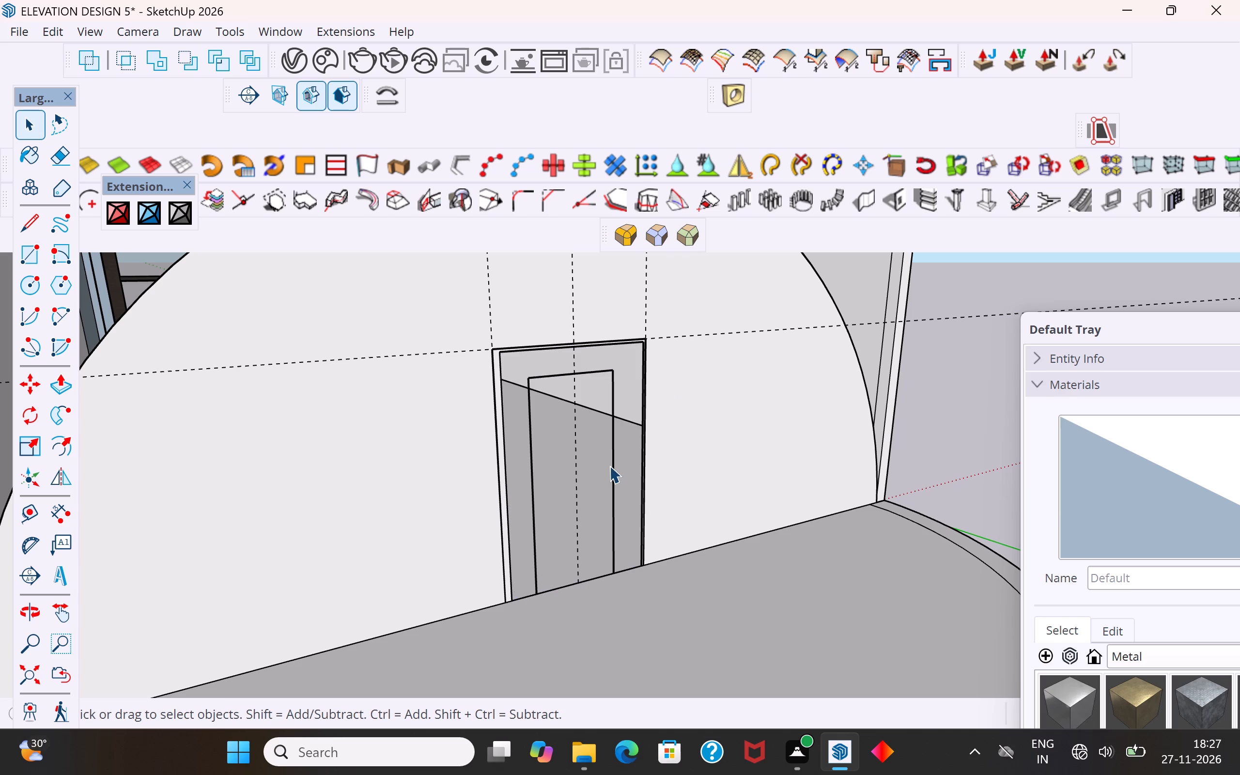
click(615, 458)
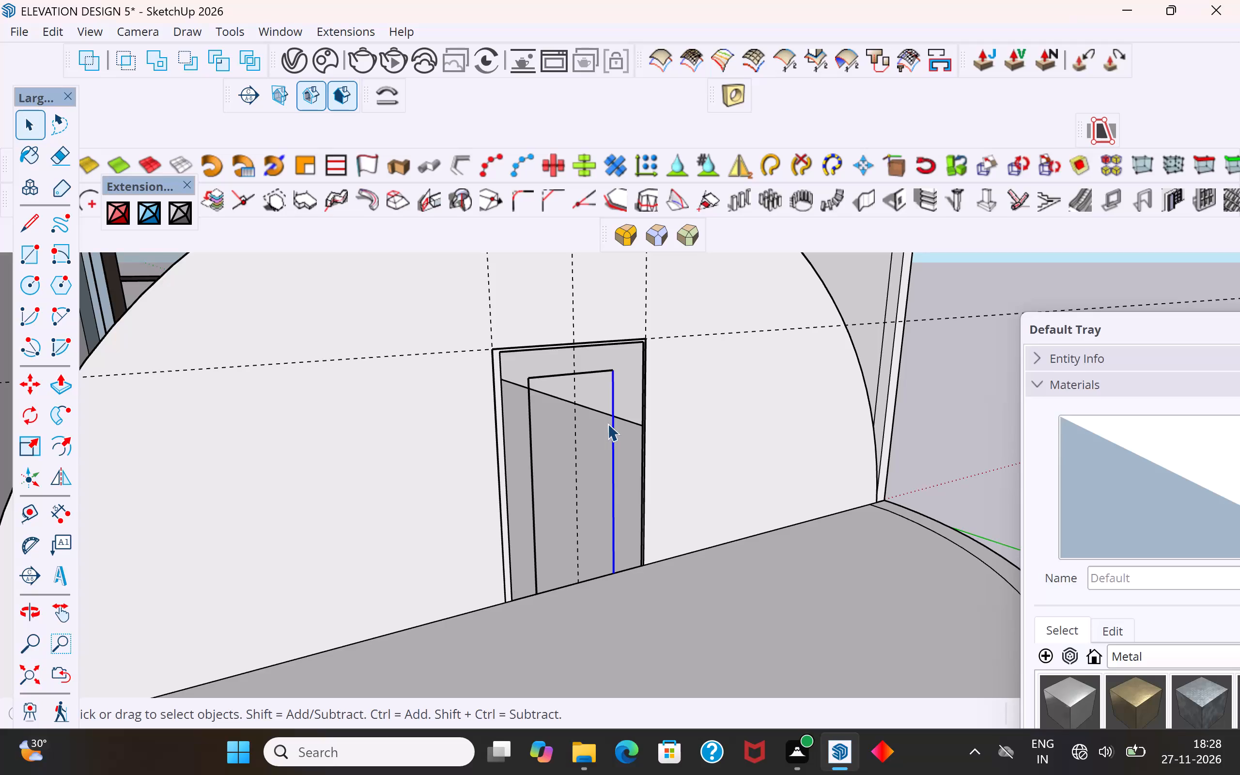
click(934, 427)
middle_drag(545, 596, 589, 580)
scroll(635, 497, up, 4)
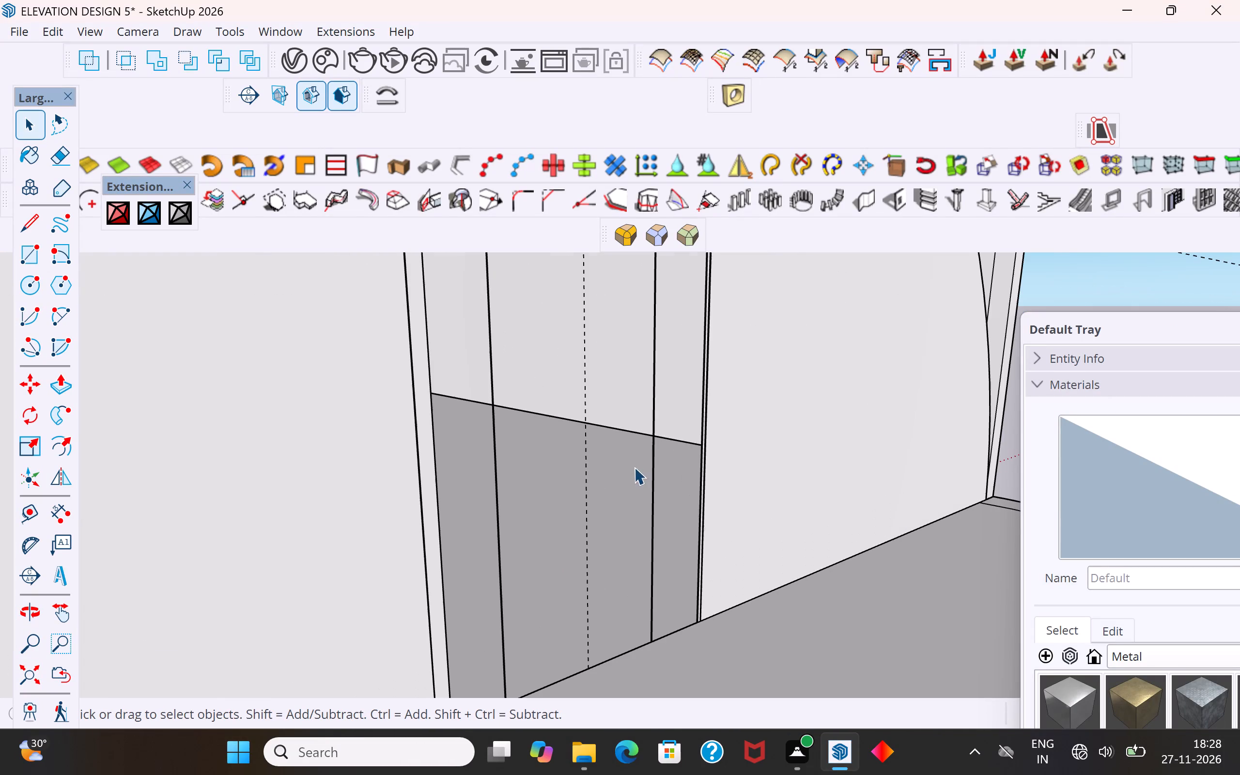
click(650, 471)
click(654, 462)
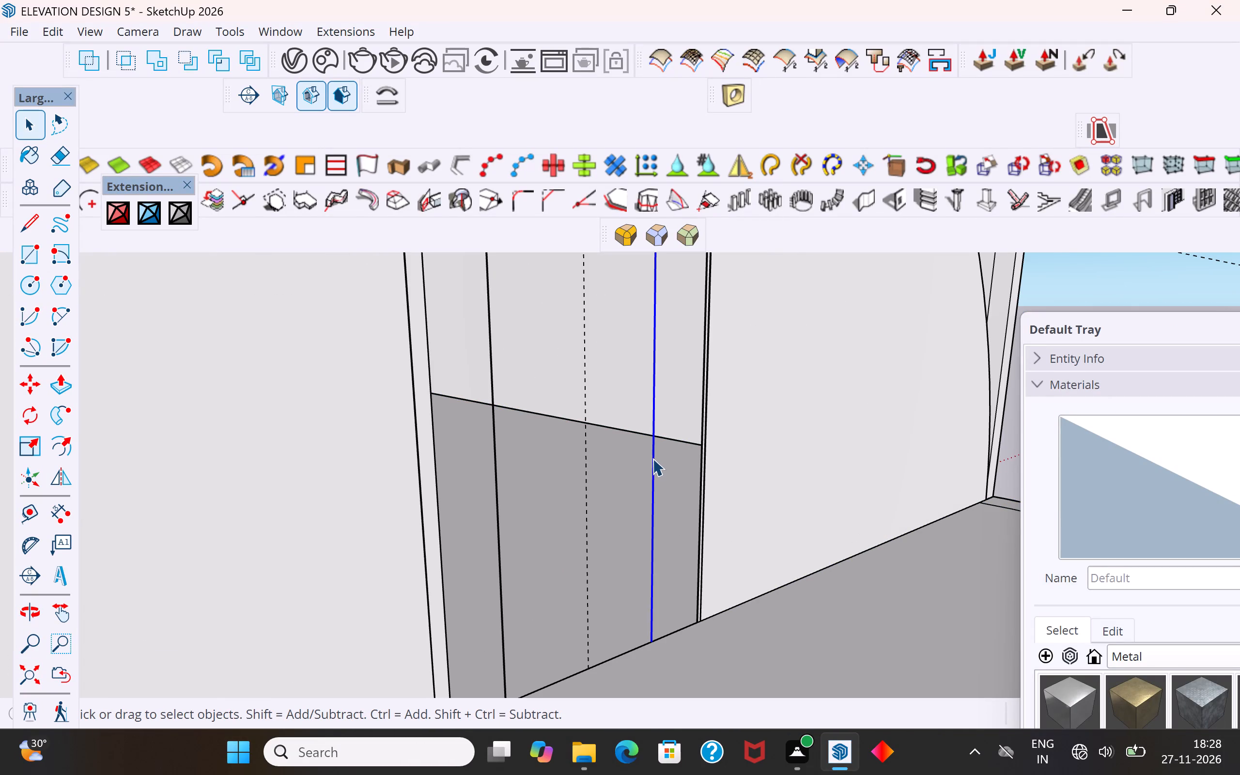
key(Delete)
click(498, 563)
key(Delete)
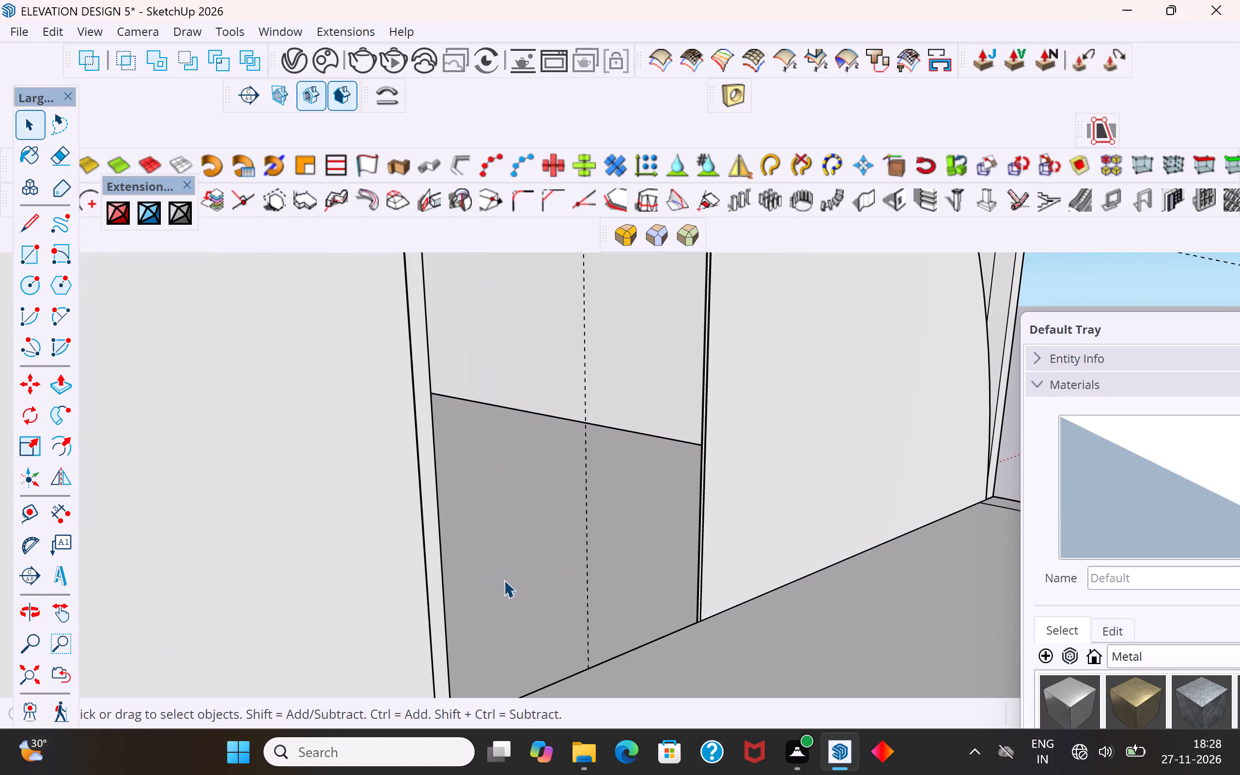
scroll(504, 580, down, 2)
scroll(502, 581, up, 1)
scroll(500, 585, down, 1)
scroll(499, 586, up, 1)
scroll(498, 588, down, 9)
middle_drag(580, 591, 505, 632)
scroll(473, 486, up, 5)
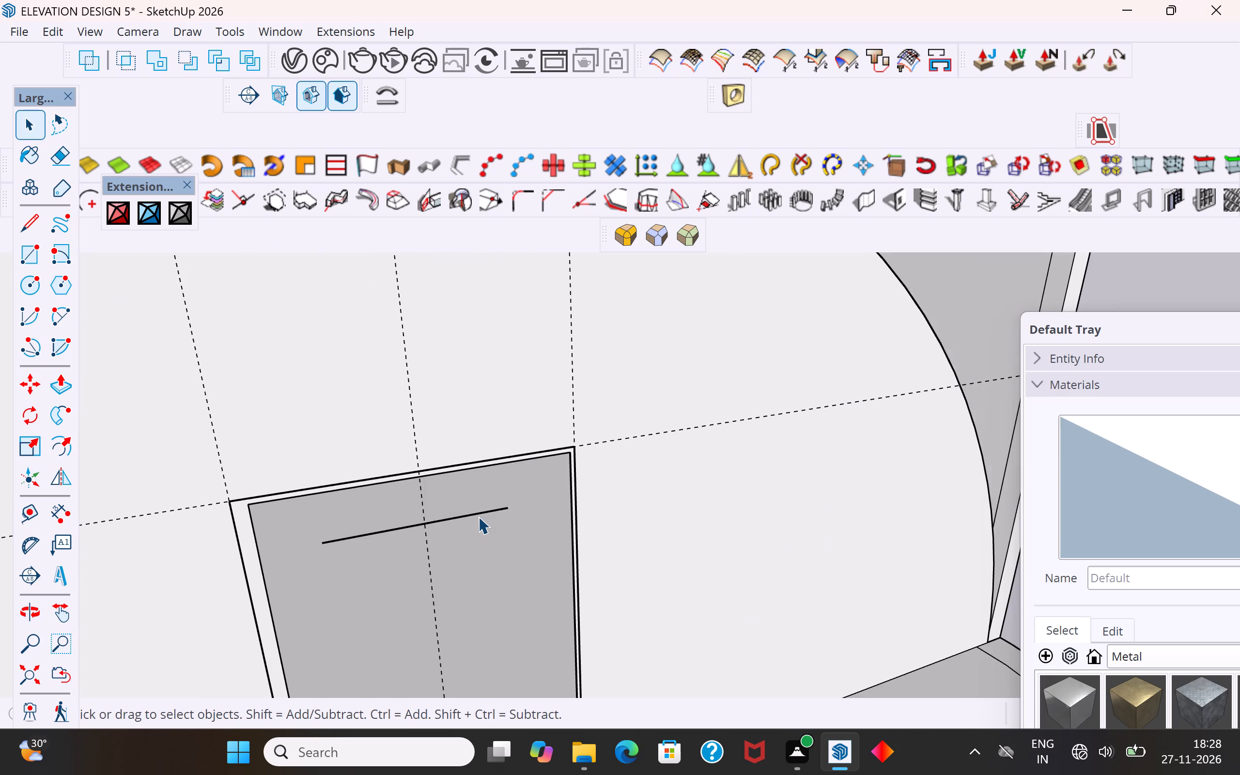
click(479, 513)
key(Delete)
Draw a line from the opening's inner upper corner into the narrow side strip, continuing straight down the strip to the base.
scroll(561, 399, down, 6)
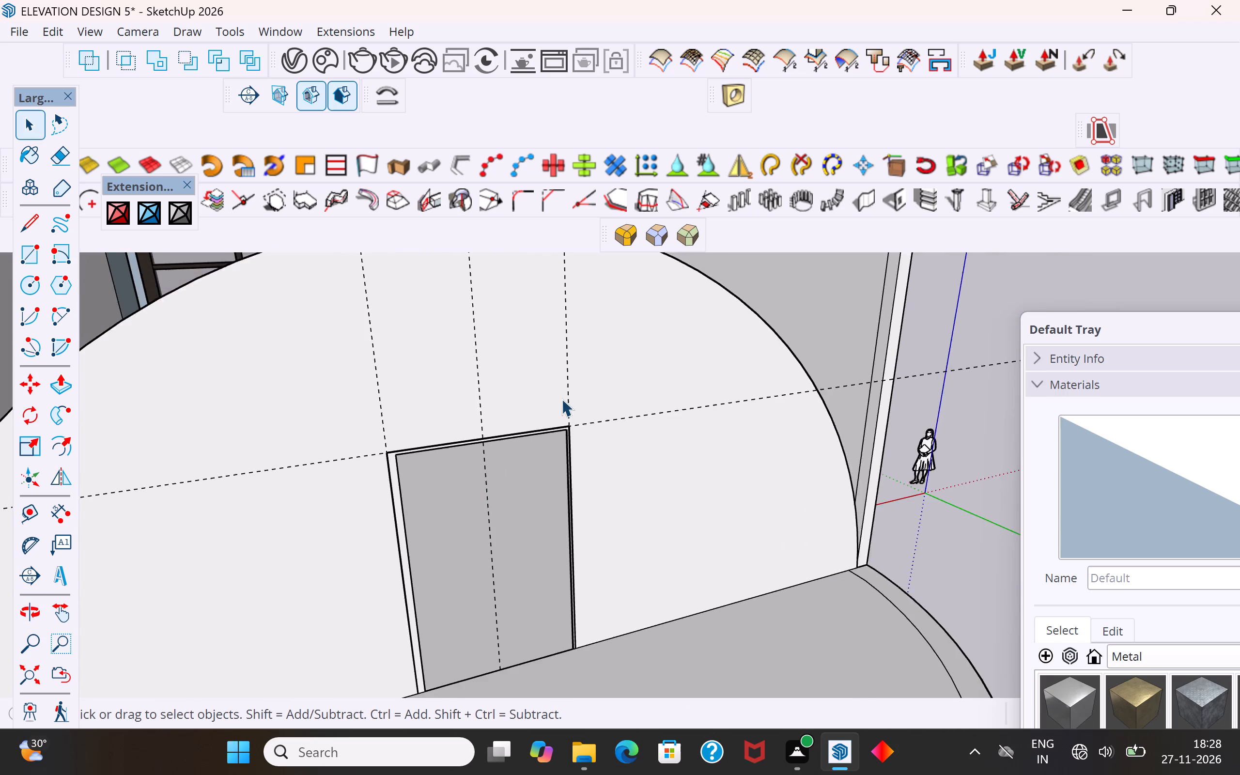
scroll(561, 399, down, 3)
middle_drag(526, 467, 407, 545)
scroll(738, 405, down, 5)
middle_drag(643, 510, 443, 508)
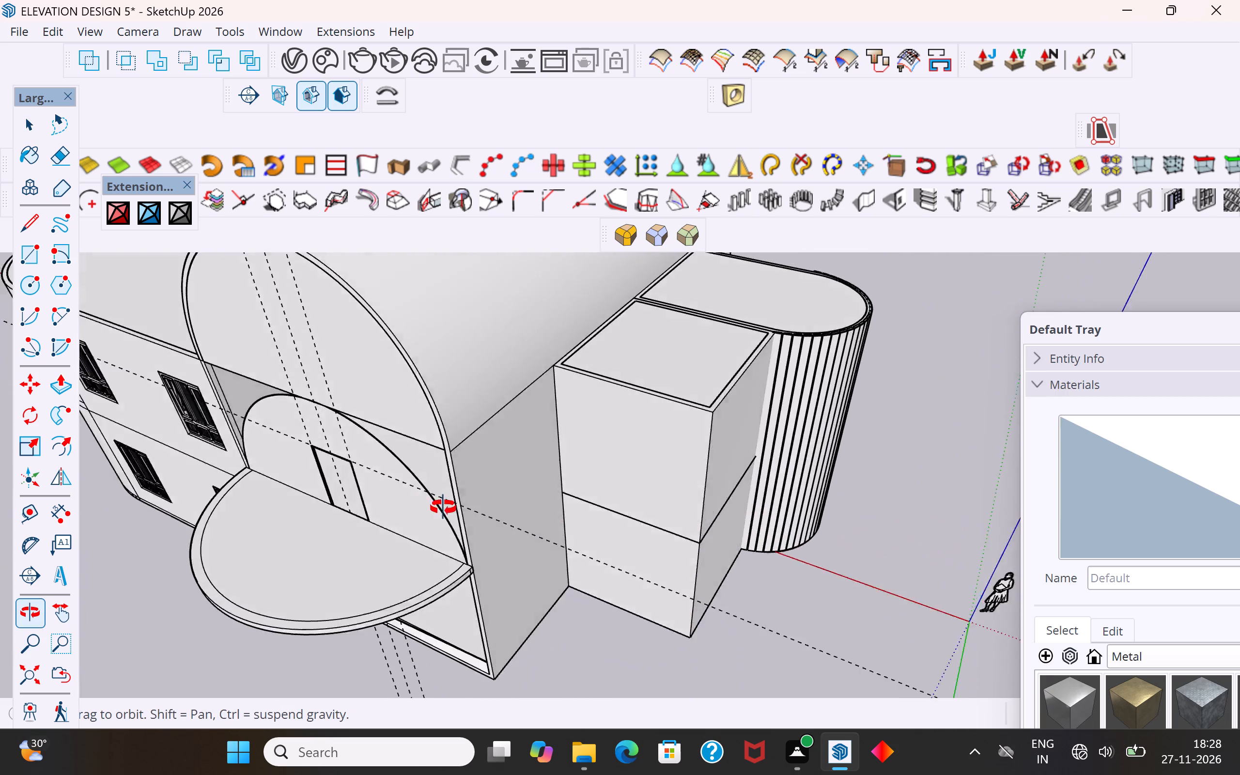
middle_drag(443, 508, 442, 506)
scroll(321, 457, up, 20)
scroll(321, 457, up, 1)
middle_drag(314, 353, 377, 329)
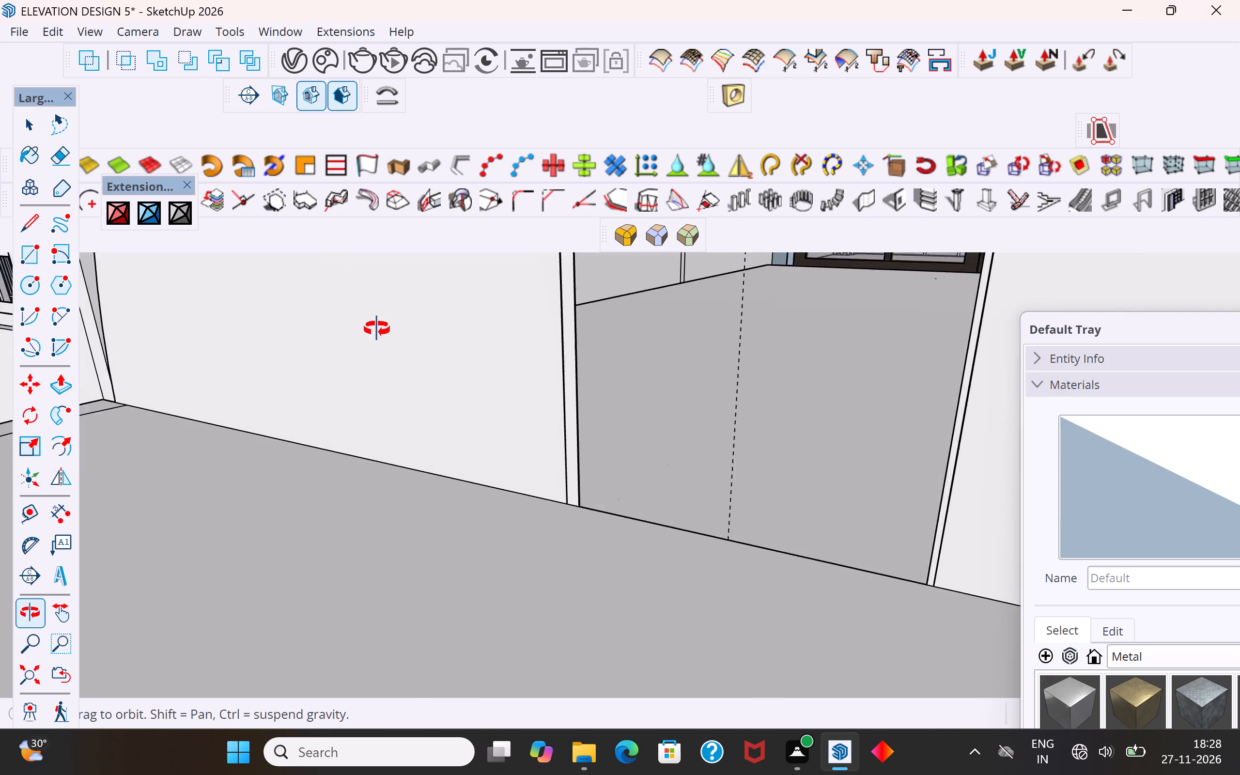
middle_drag(377, 329, 377, 357)
scroll(318, 471, down, 6)
middle_drag(420, 435, 451, 413)
scroll(503, 427, up, 5)
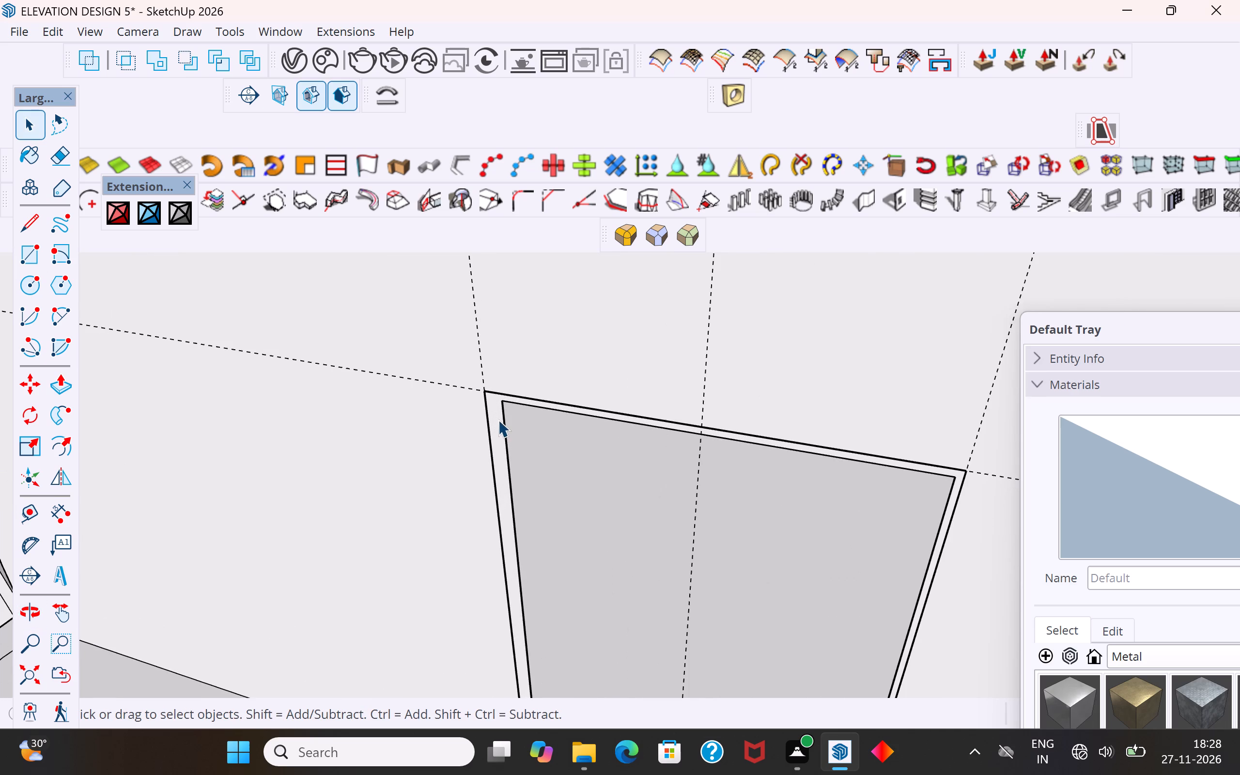
click(498, 419)
middle_drag(498, 419, 545, 403)
scroll(514, 356, down, 5)
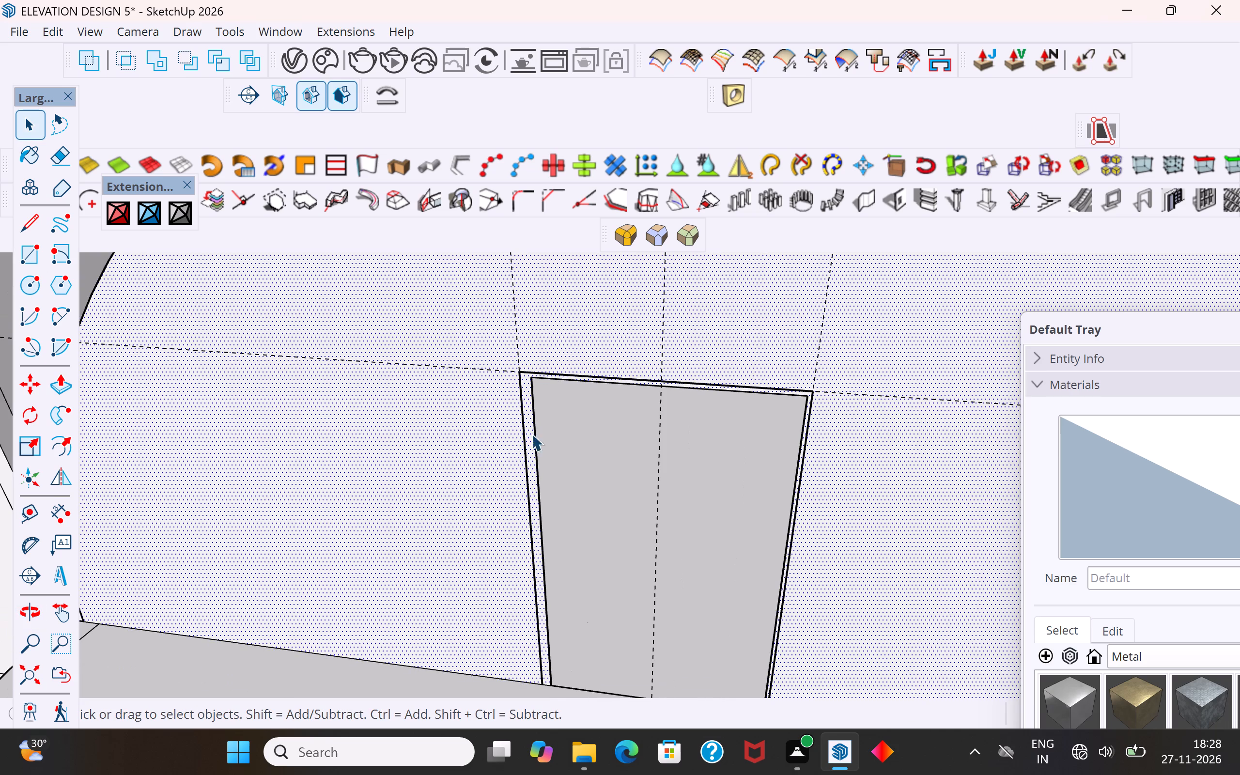
click(27, 216)
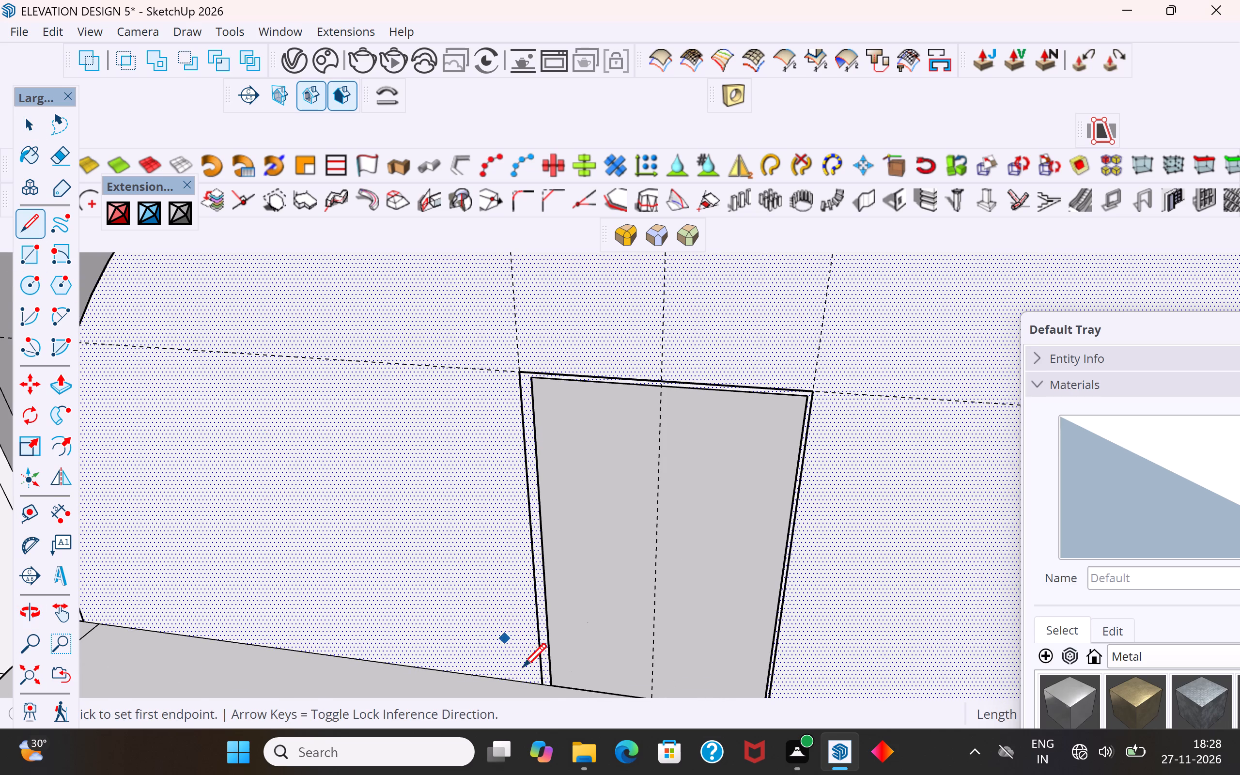
scroll(529, 670, up, 3)
scroll(528, 548, down, 3)
scroll(528, 321, up, 7)
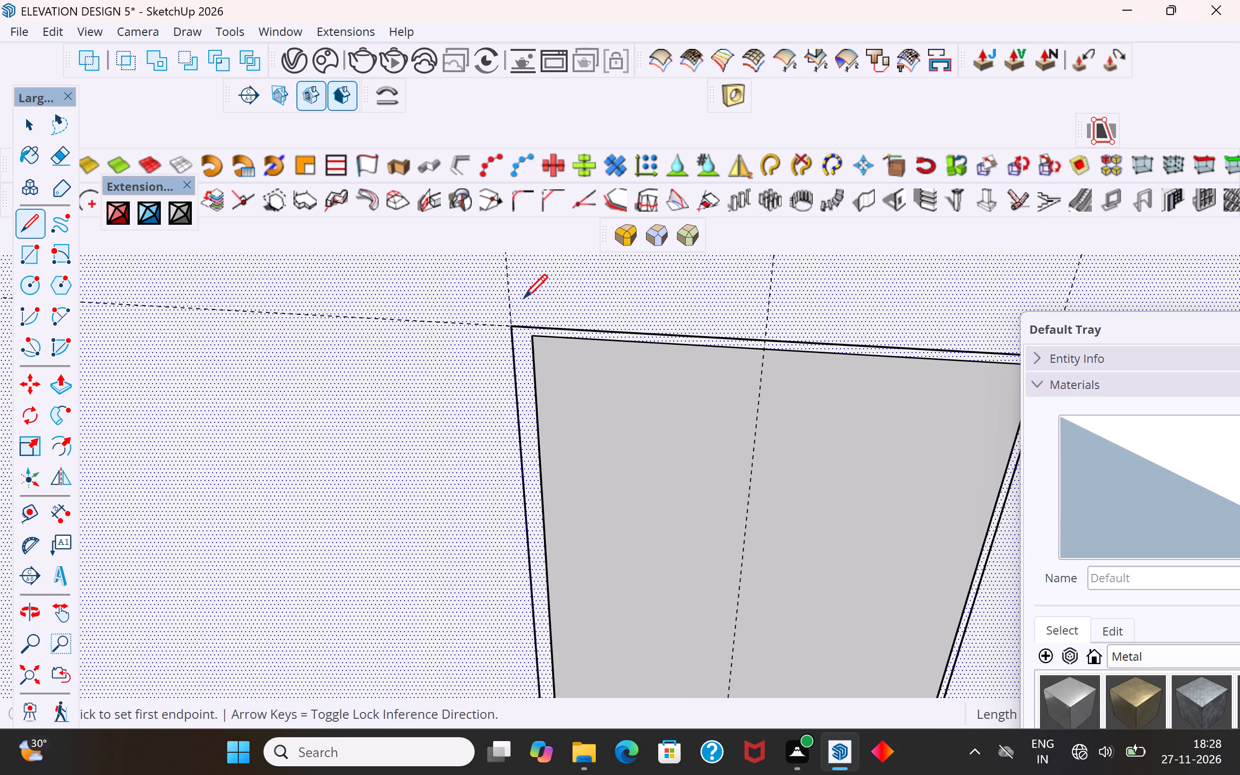
scroll(524, 300, up, 2)
click(534, 357)
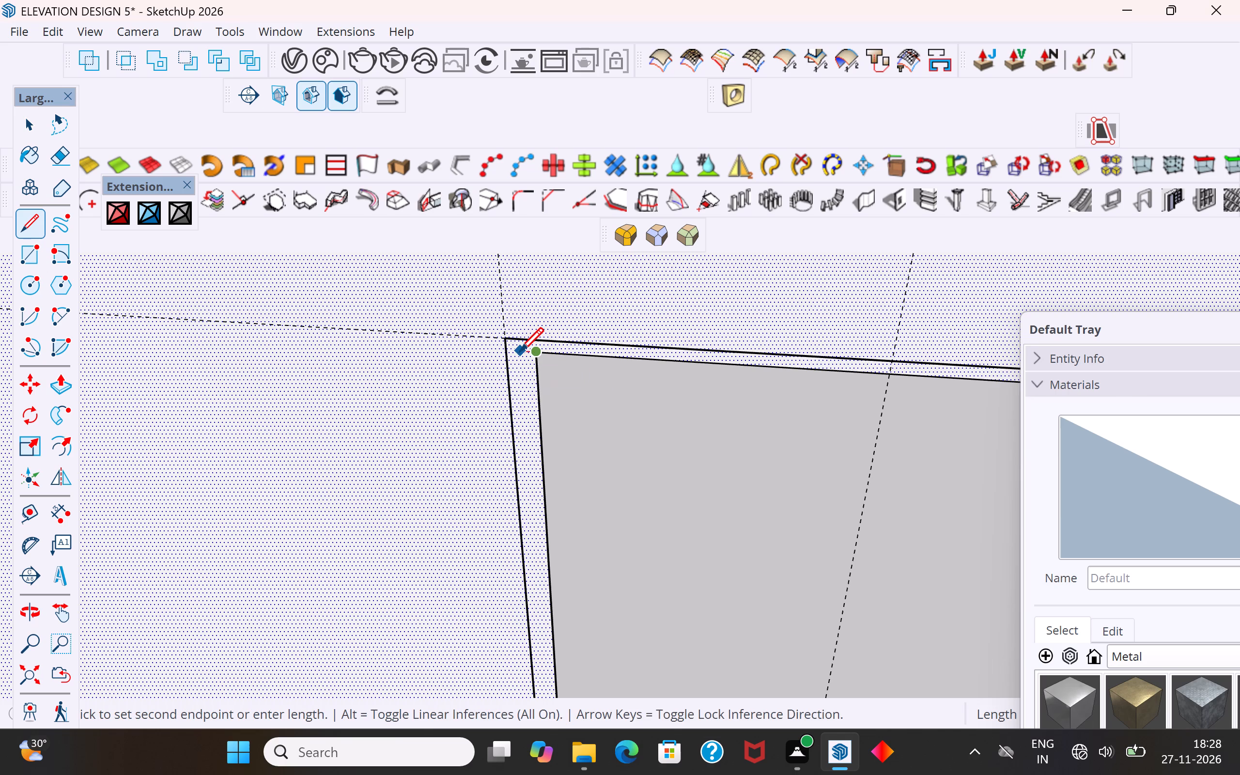
click(520, 354)
scroll(520, 354, down, 14)
scroll(531, 600, up, 2)
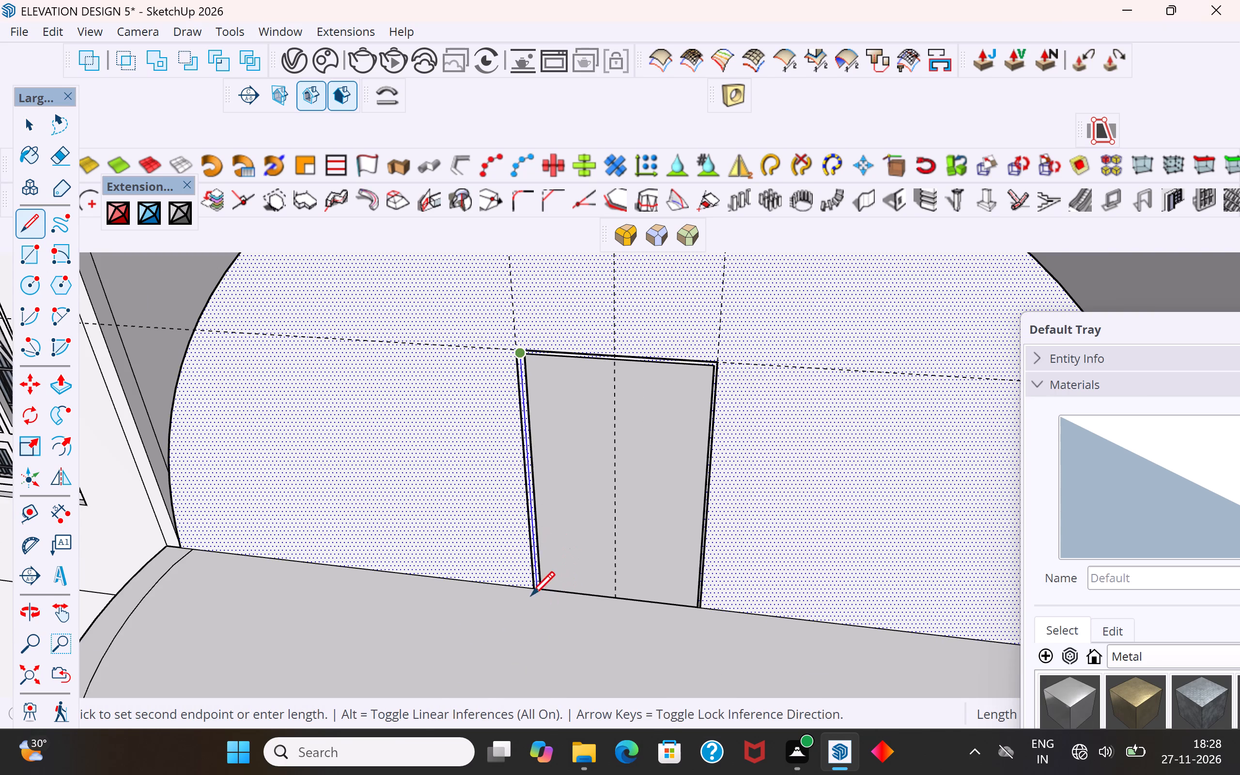
scroll(531, 598, up, 14)
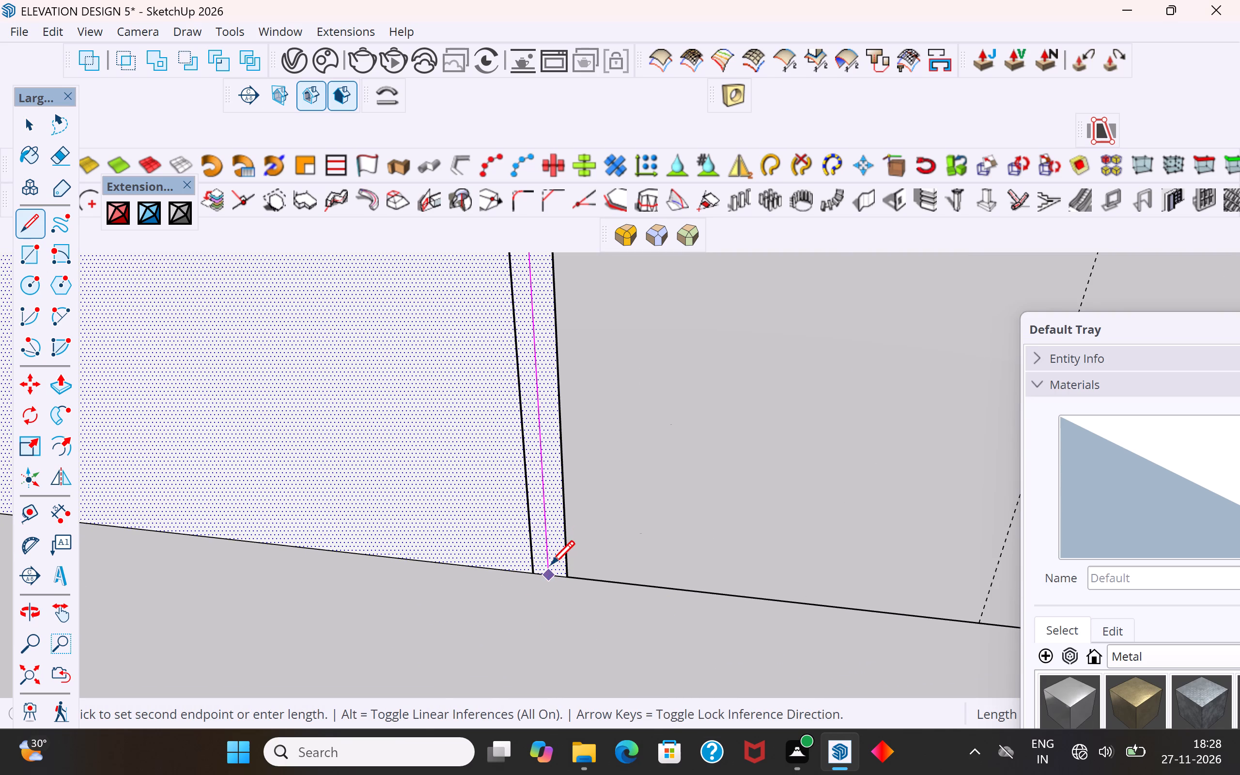
click(548, 570)
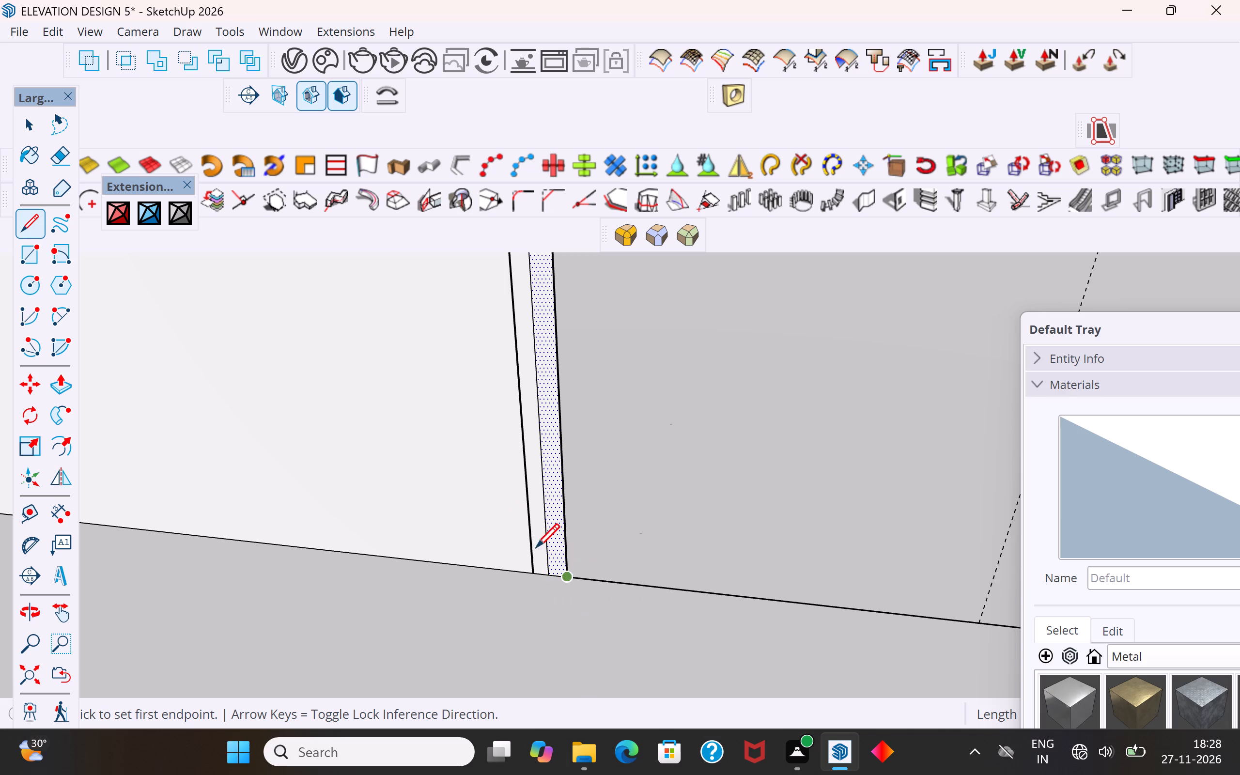
Delete the split-off sliver face beside the door opening and its leftover vertical inner edge.
click(32, 131)
scroll(449, 500, down, 11)
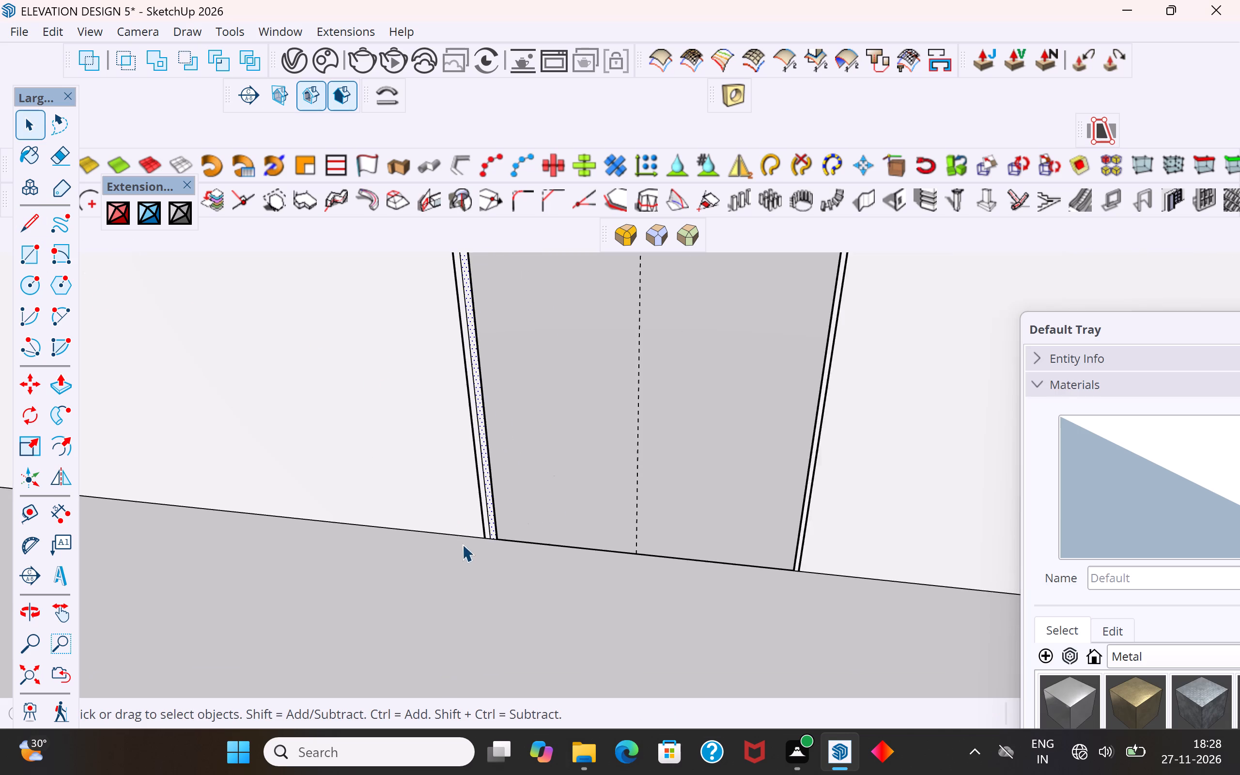
scroll(462, 544, down, 6)
middle_drag(502, 577, 528, 570)
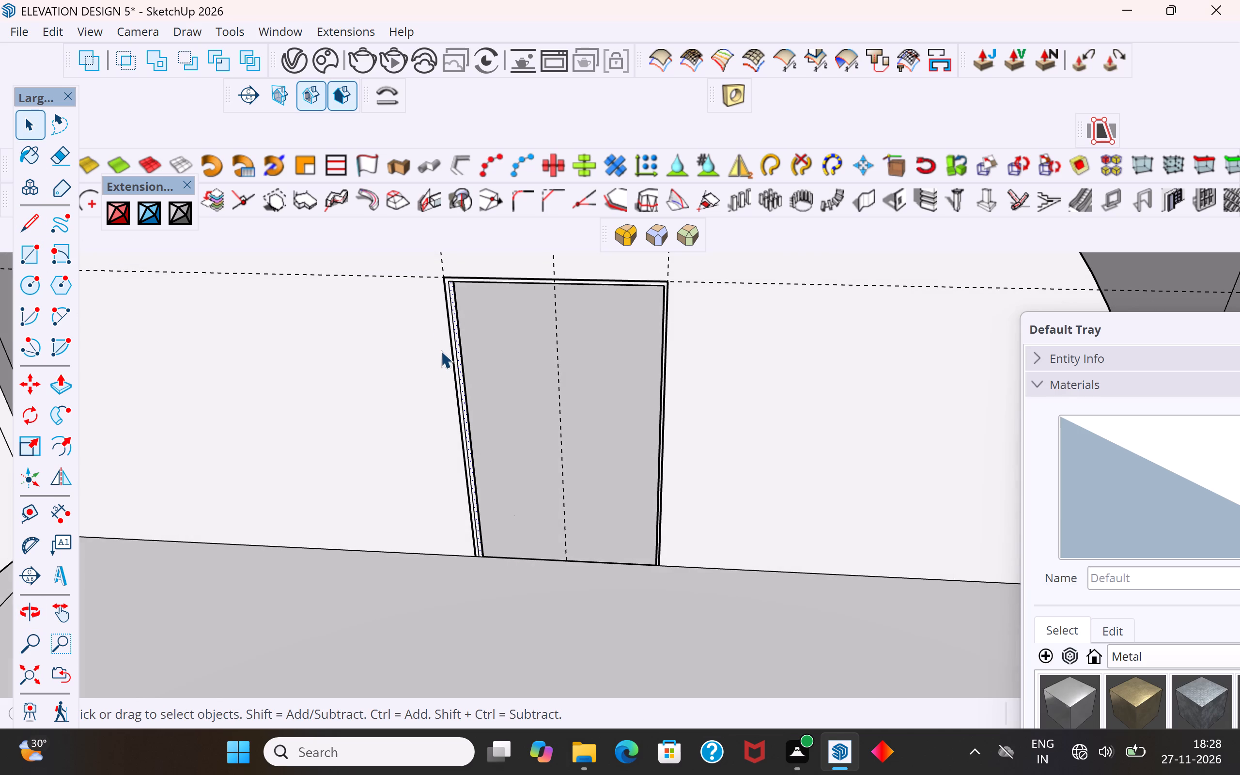
key(Delete)
scroll(469, 317, up, 3)
click(442, 340)
key(Delete)
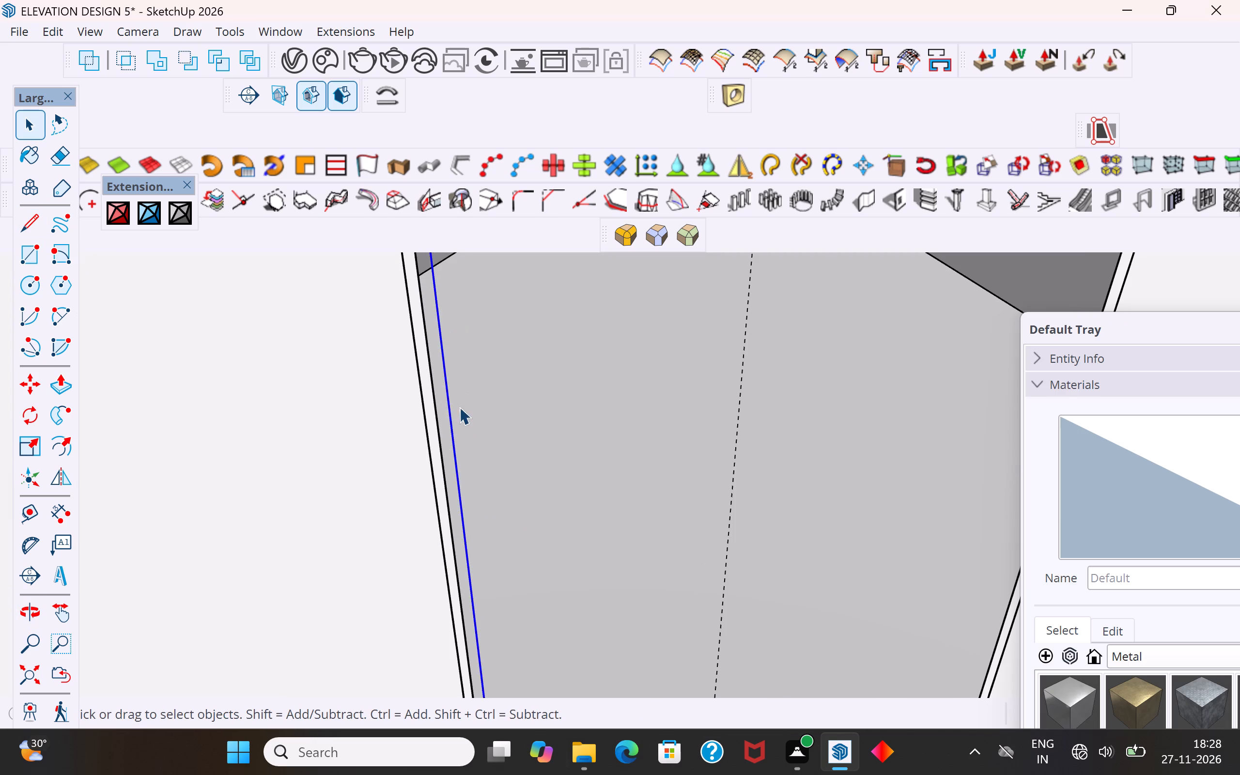
scroll(459, 415, down, 7)
middle_drag(485, 425, 535, 413)
scroll(721, 339, up, 1)
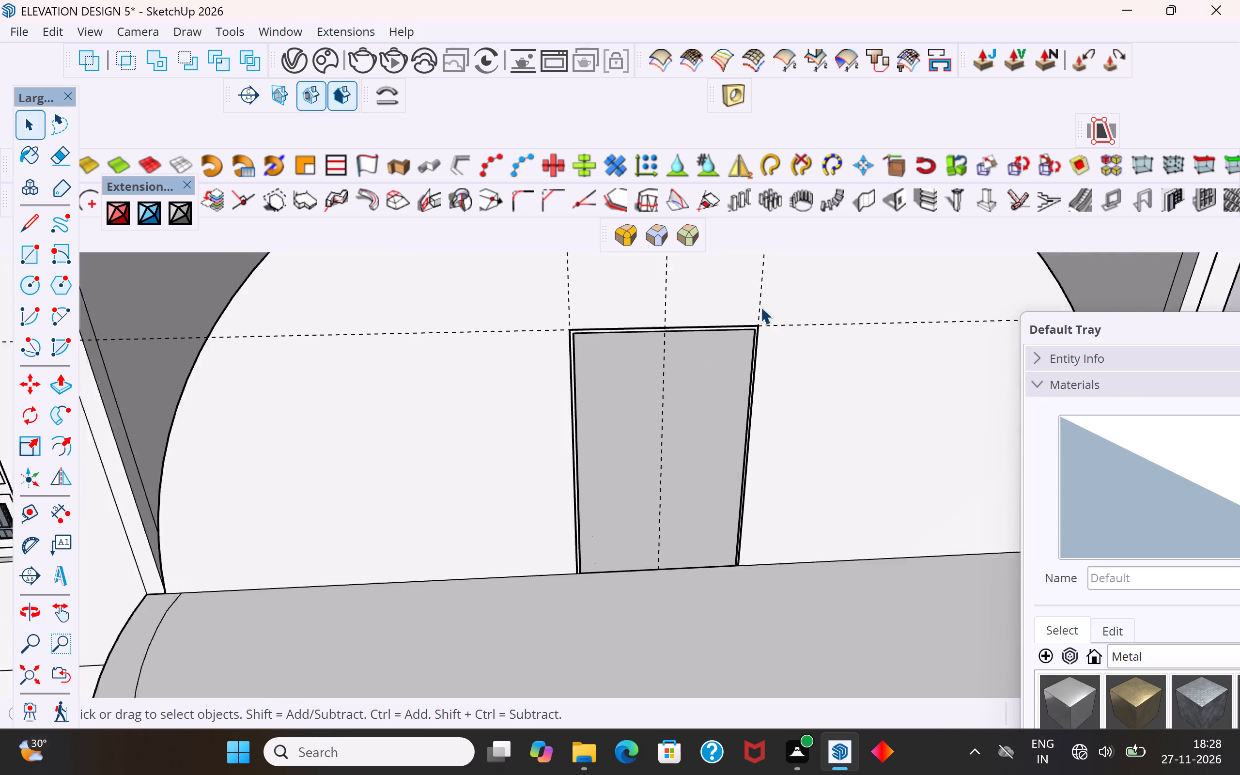
Examine the door opening's edges and base corners, and how the arched wall meets the balcony.
scroll(760, 307, up, 8)
middle_drag(735, 401, 707, 391)
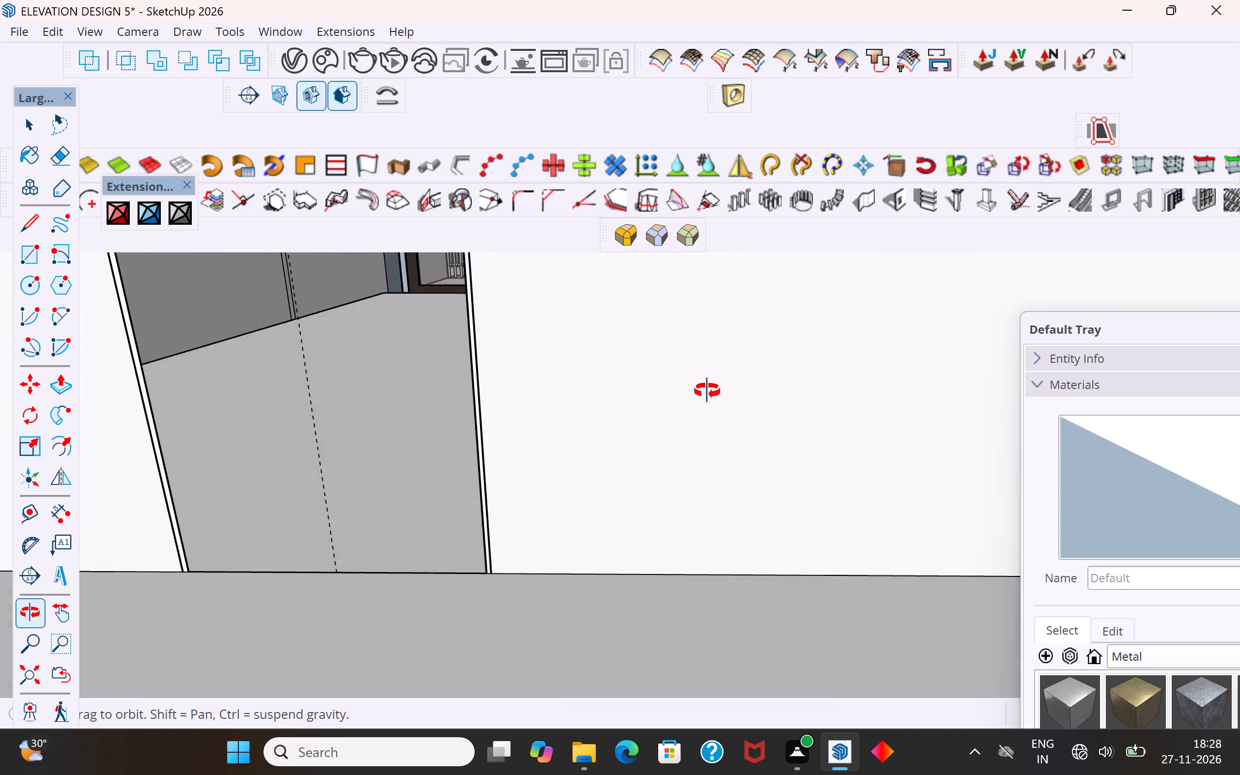
middle_drag(707, 391, 719, 407)
scroll(649, 440, down, 12)
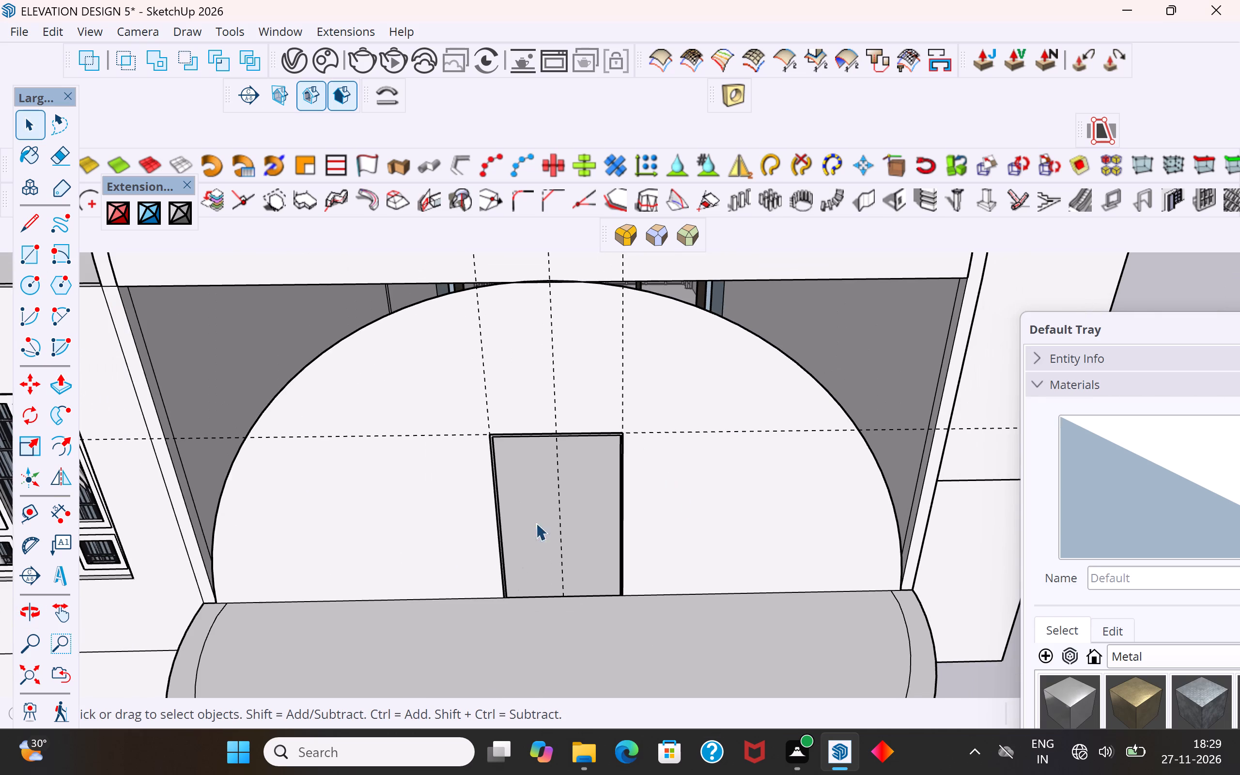
scroll(549, 604, up, 20)
scroll(549, 604, up, 12)
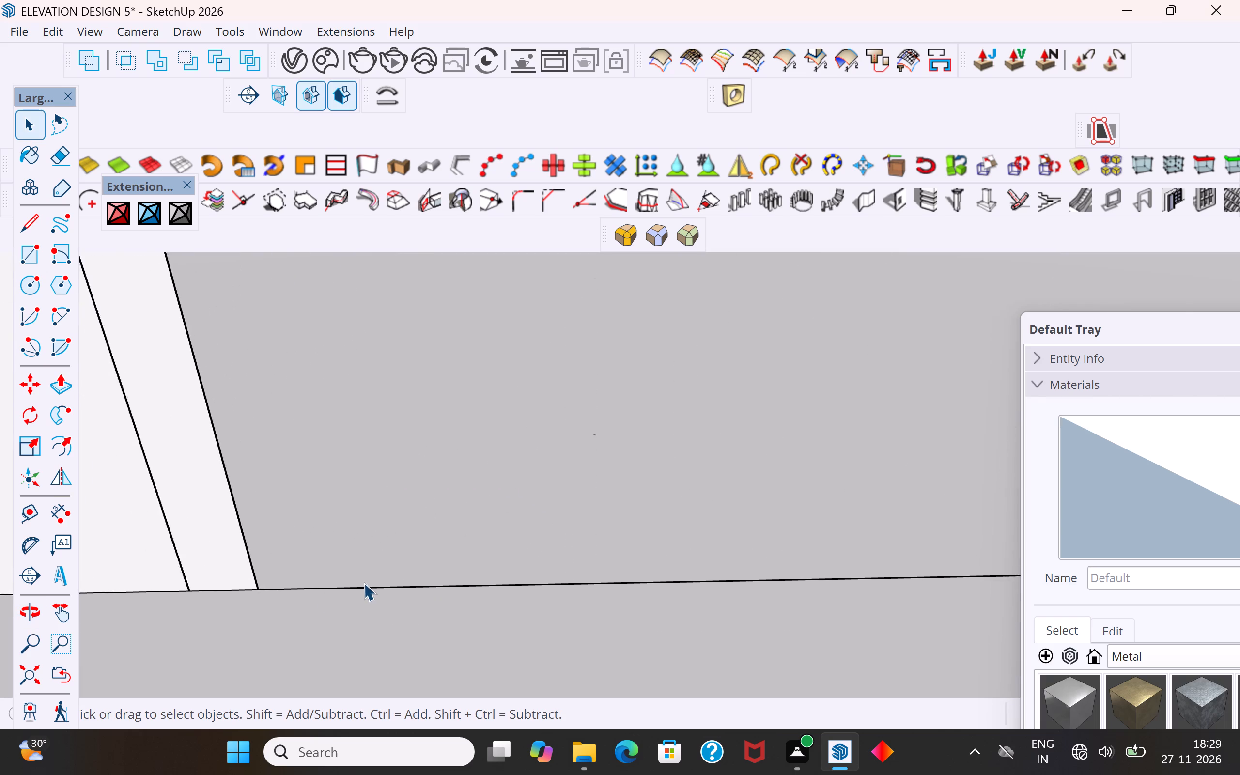
scroll(364, 583, up, 4)
middle_drag(303, 594, 433, 596)
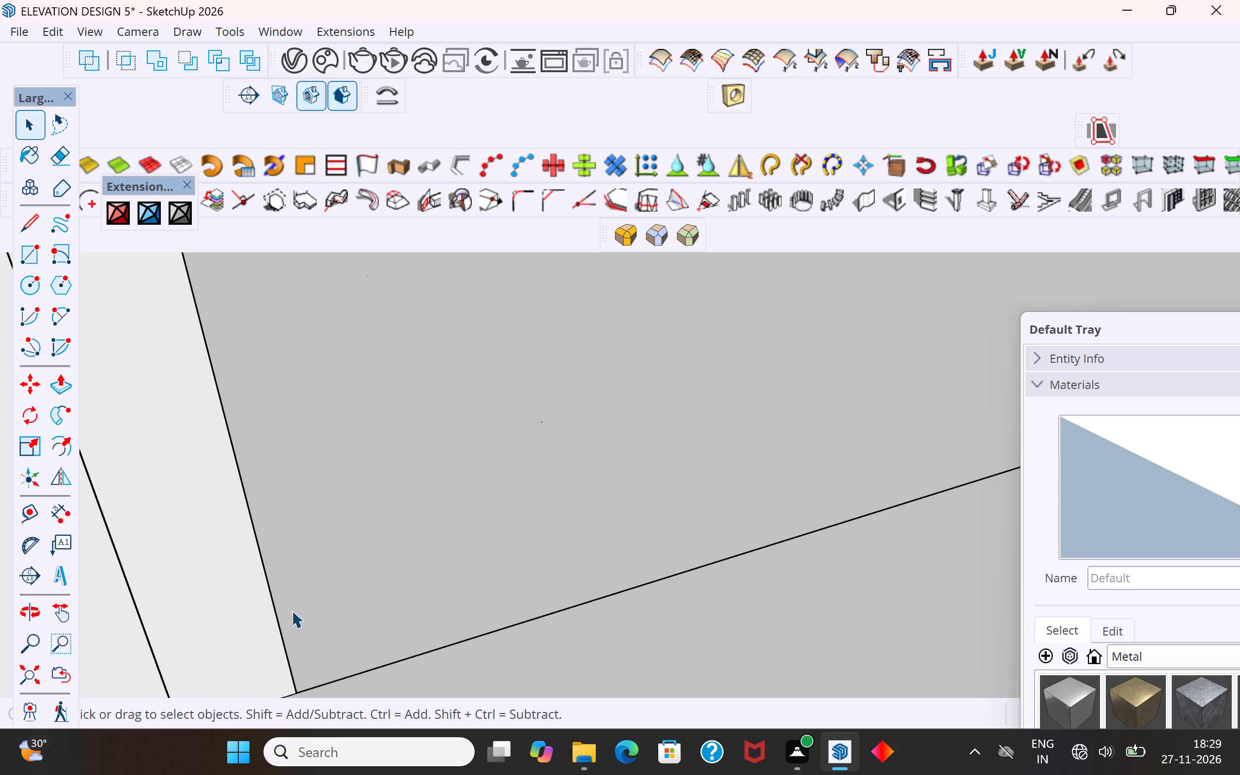
scroll(284, 612, down, 10)
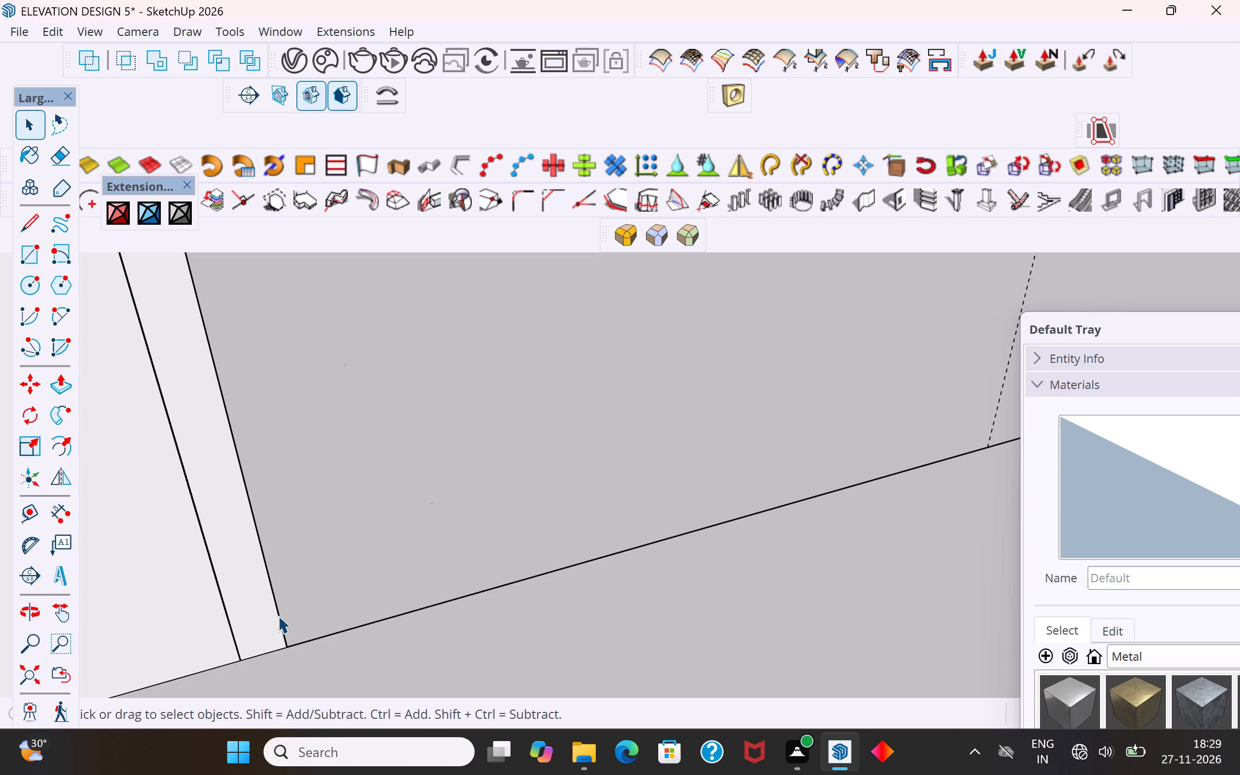
scroll(468, 562, down, 20)
scroll(468, 562, down, 1)
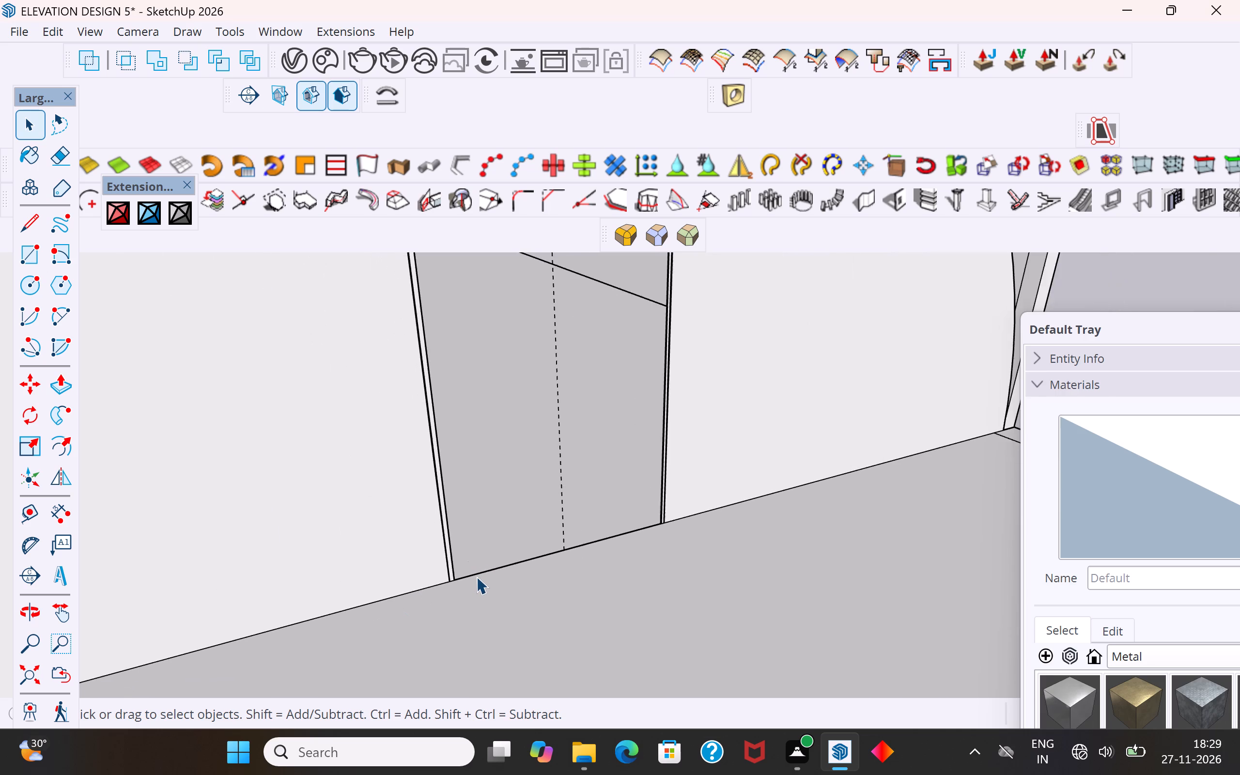
scroll(476, 576, down, 14)
click(800, 551)
middle_drag(667, 546, 680, 533)
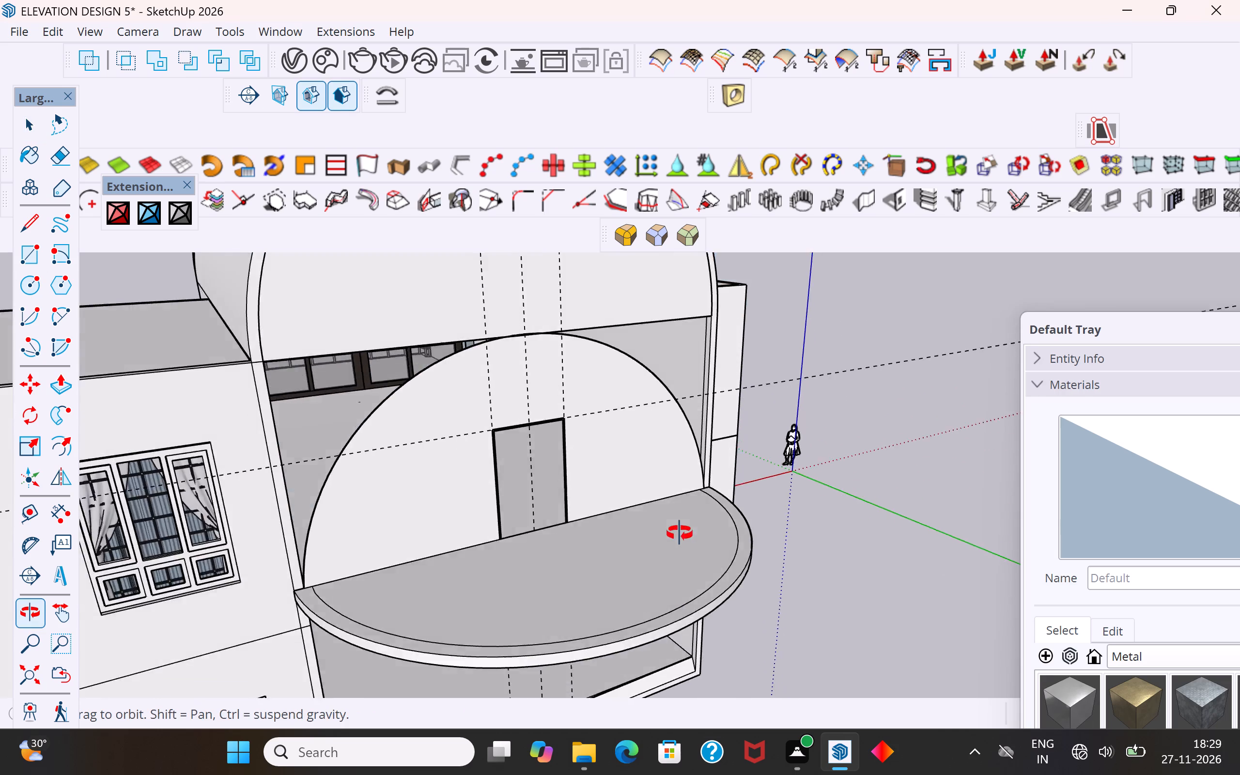
middle_drag(680, 533, 676, 538)
scroll(524, 573, down, 12)
middle_drag(524, 582, 504, 591)
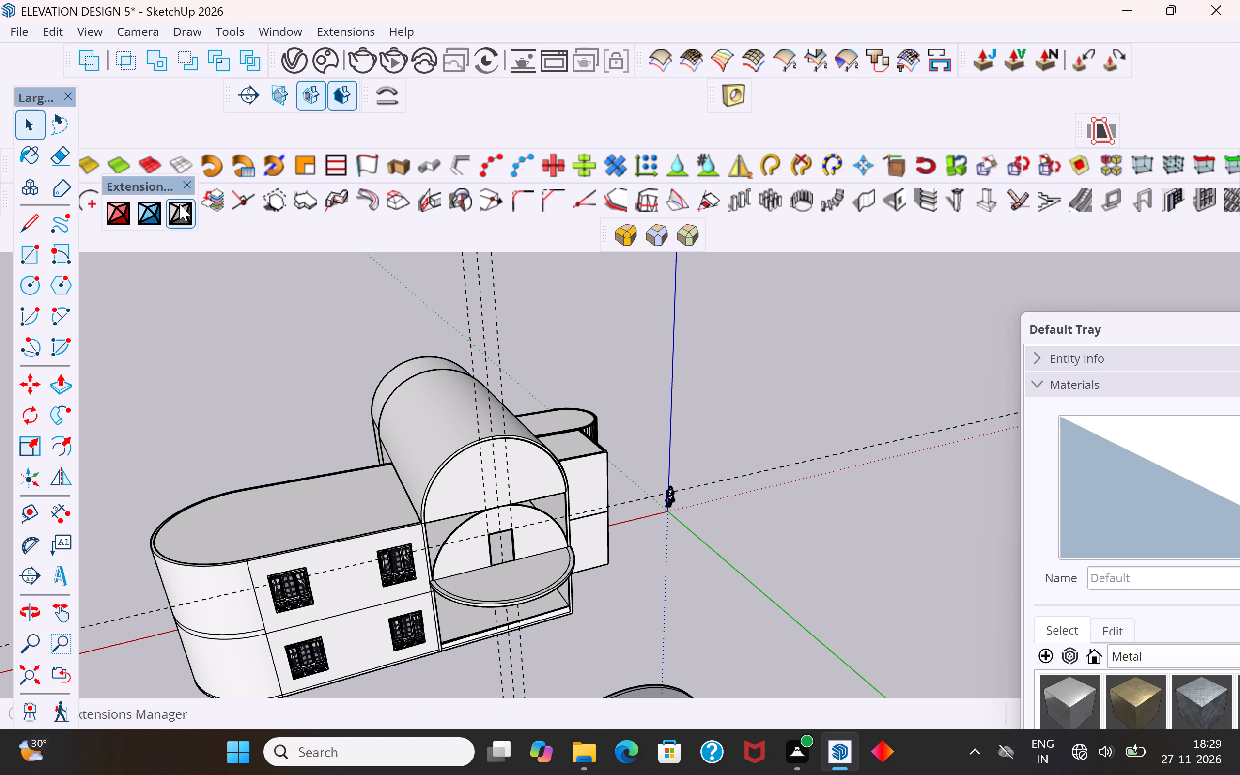
Delete all construction guides from the model.
click(91, 30)
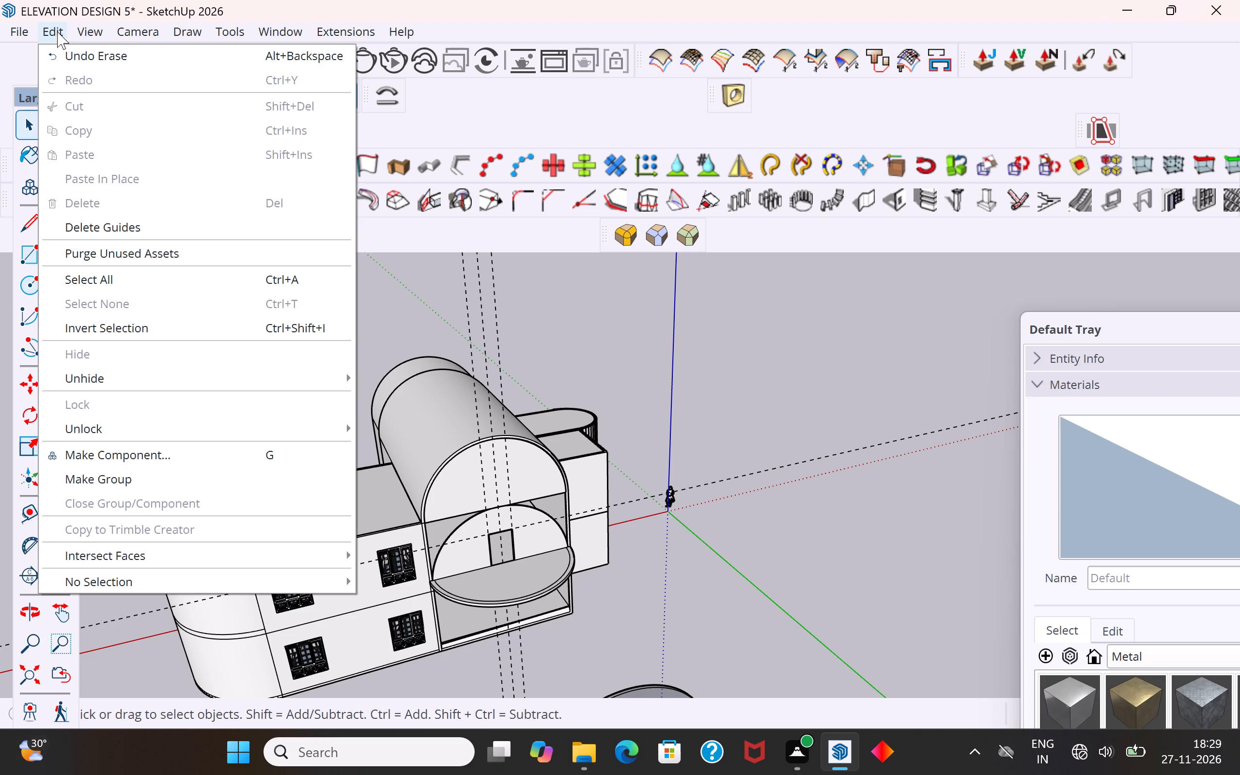
click(122, 228)
click(722, 350)
Inspect the arched wall face with its door opening from the front and the side.
scroll(509, 520, down, 5)
middle_drag(491, 545, 449, 491)
scroll(473, 502, up, 10)
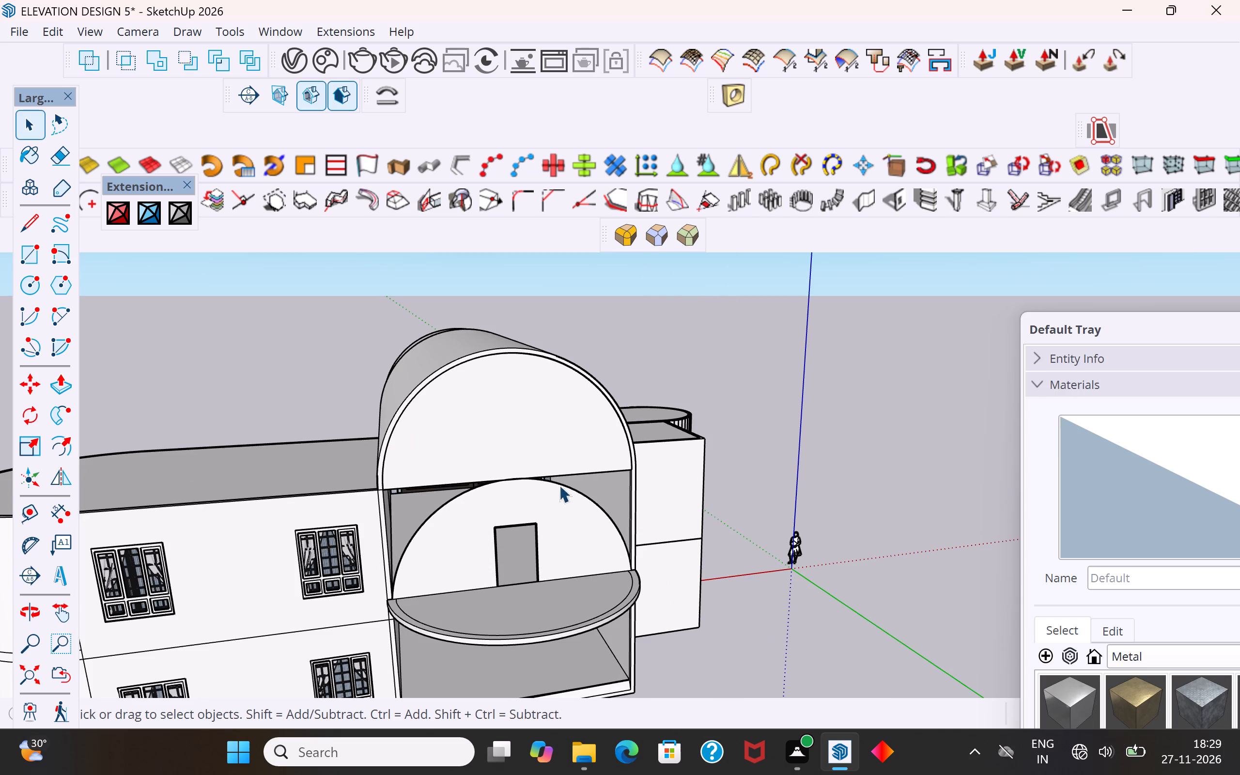
click(558, 455)
click(562, 524)
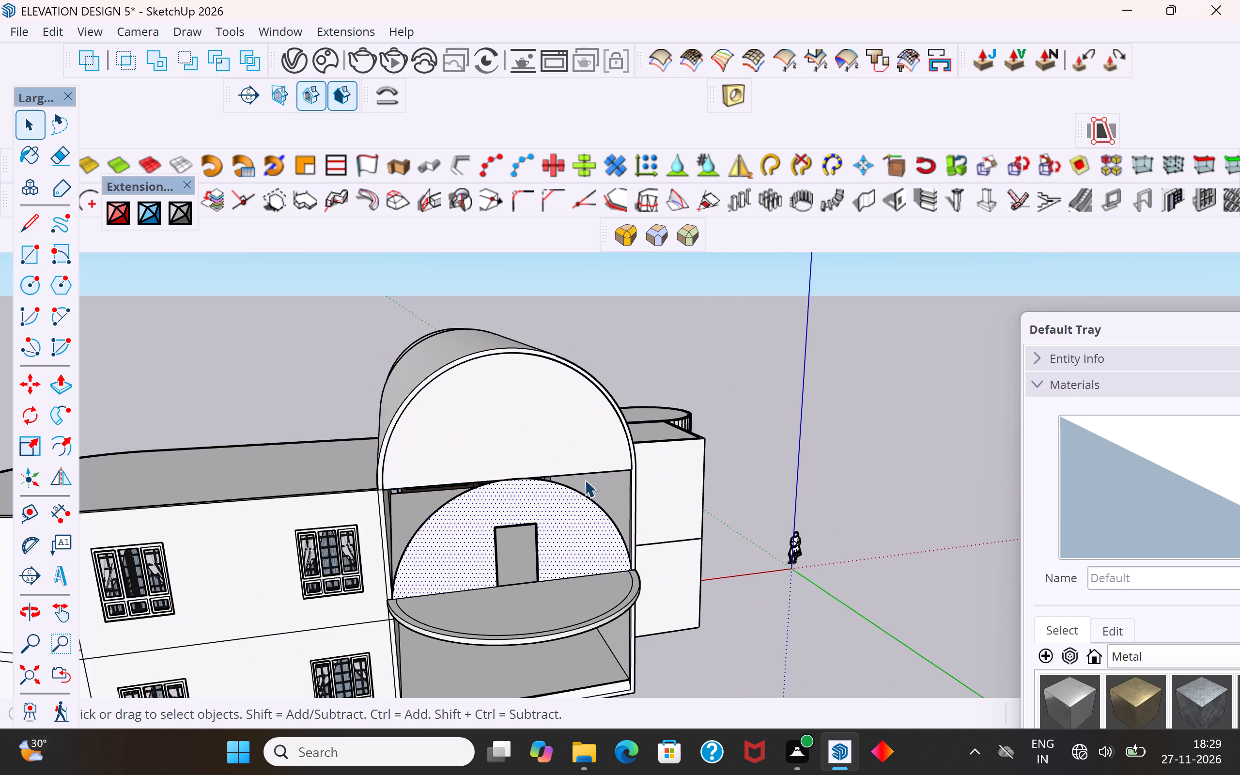
click(857, 448)
scroll(562, 534, up, 4)
middle_drag(579, 542, 682, 555)
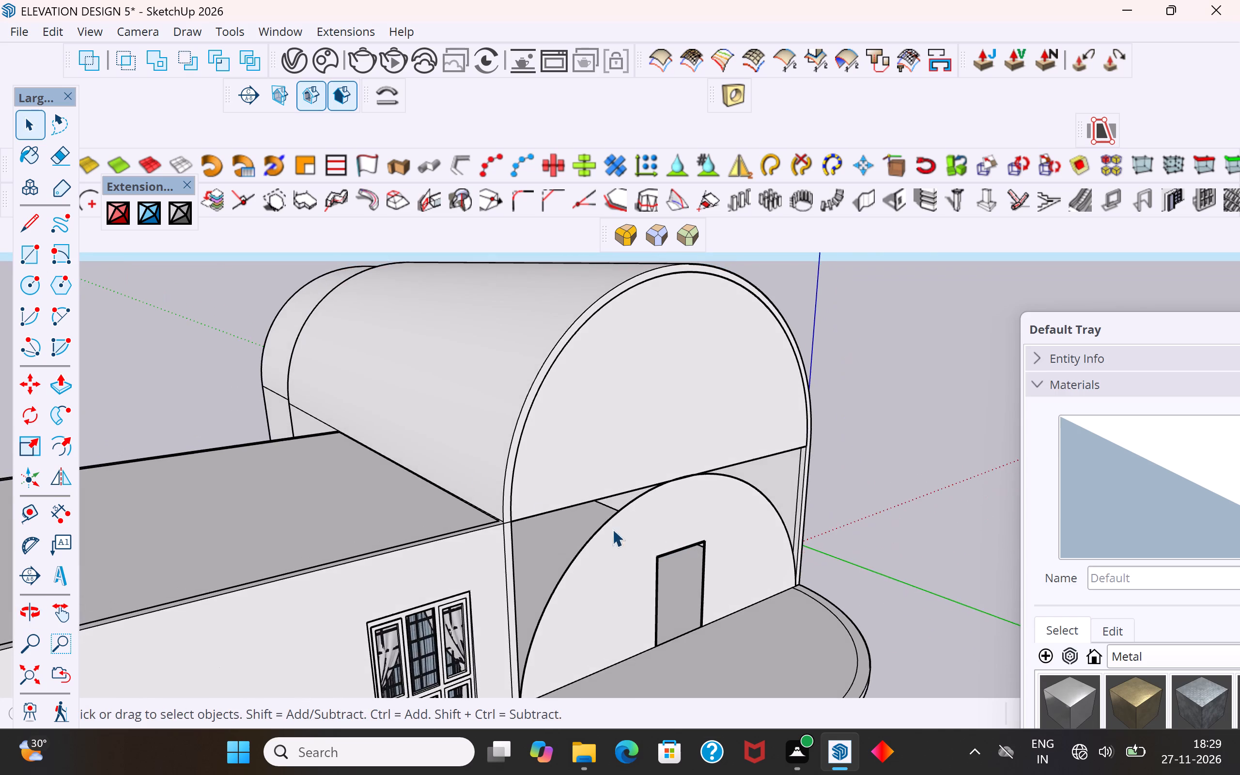
scroll(436, 466, down, 5)
middle_drag(425, 525, 425, 548)
scroll(527, 603, up, 4)
click(537, 578)
scroll(483, 590, up, 3)
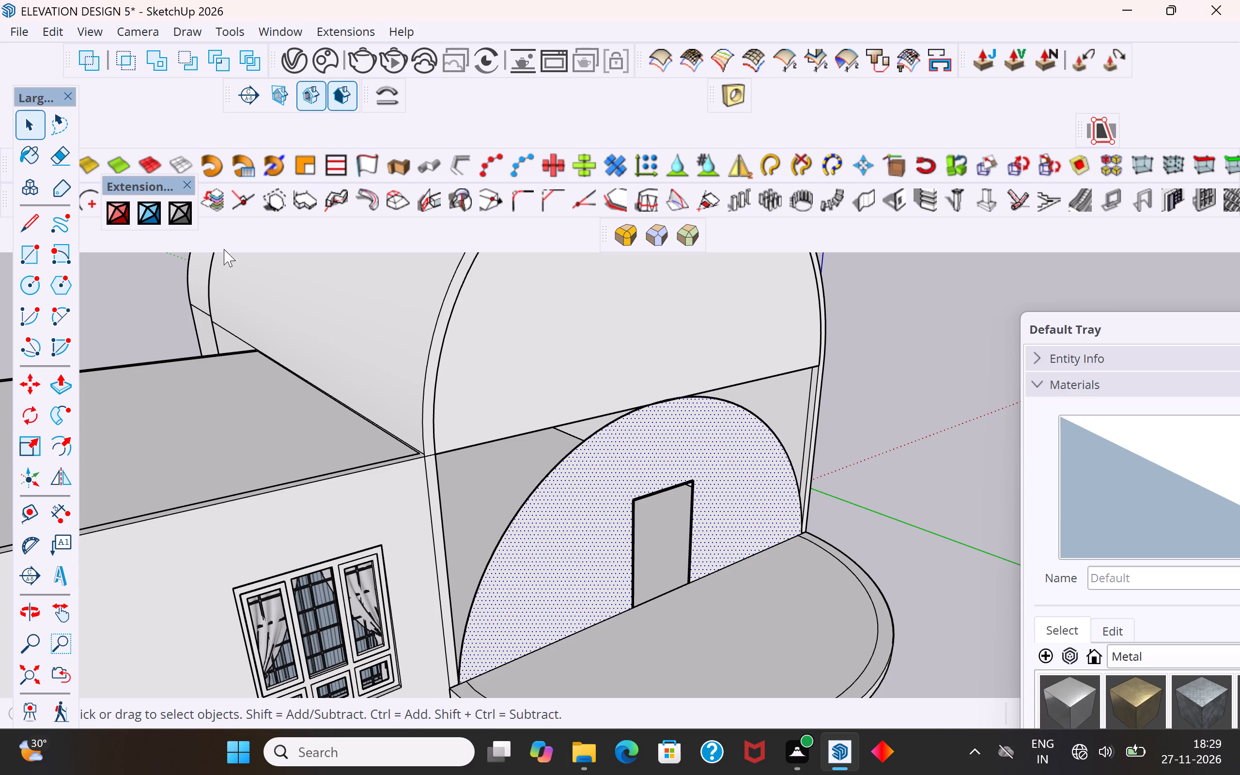
middle_drag(637, 556, 491, 580)
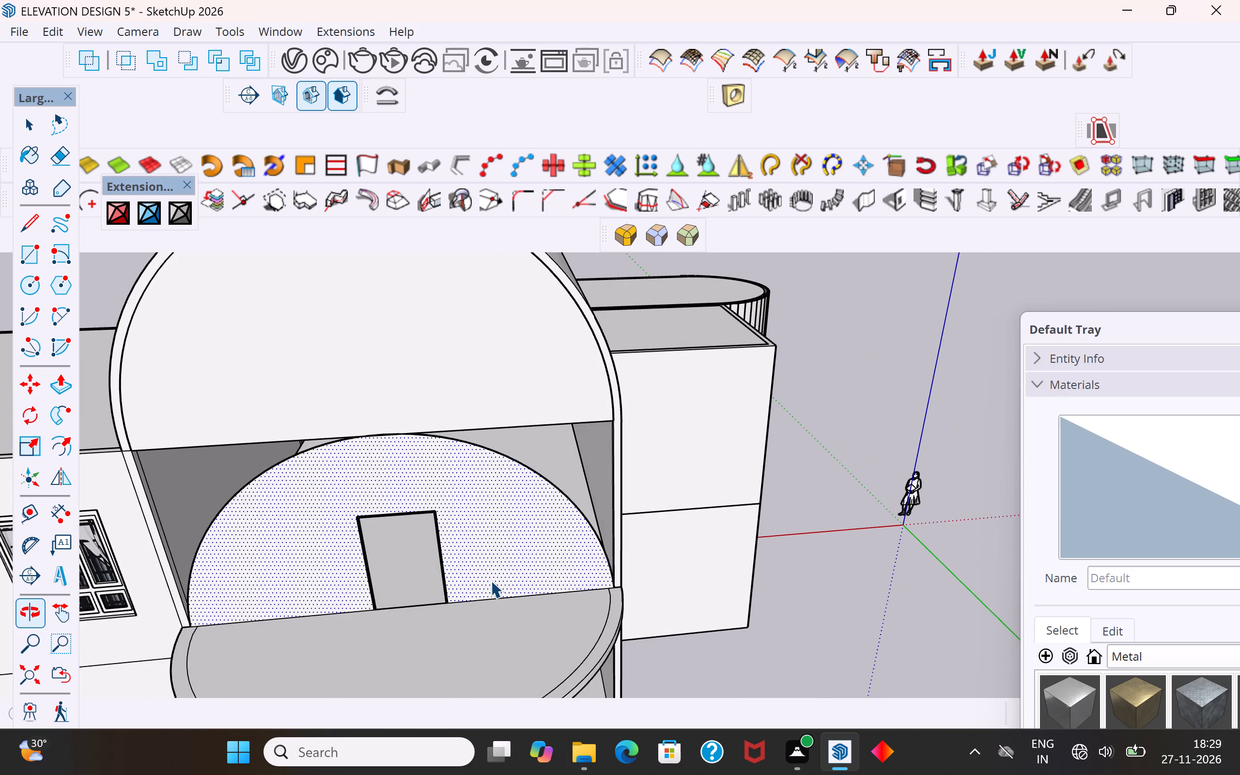
scroll(491, 580, down, 3)
middle_drag(533, 494, 535, 476)
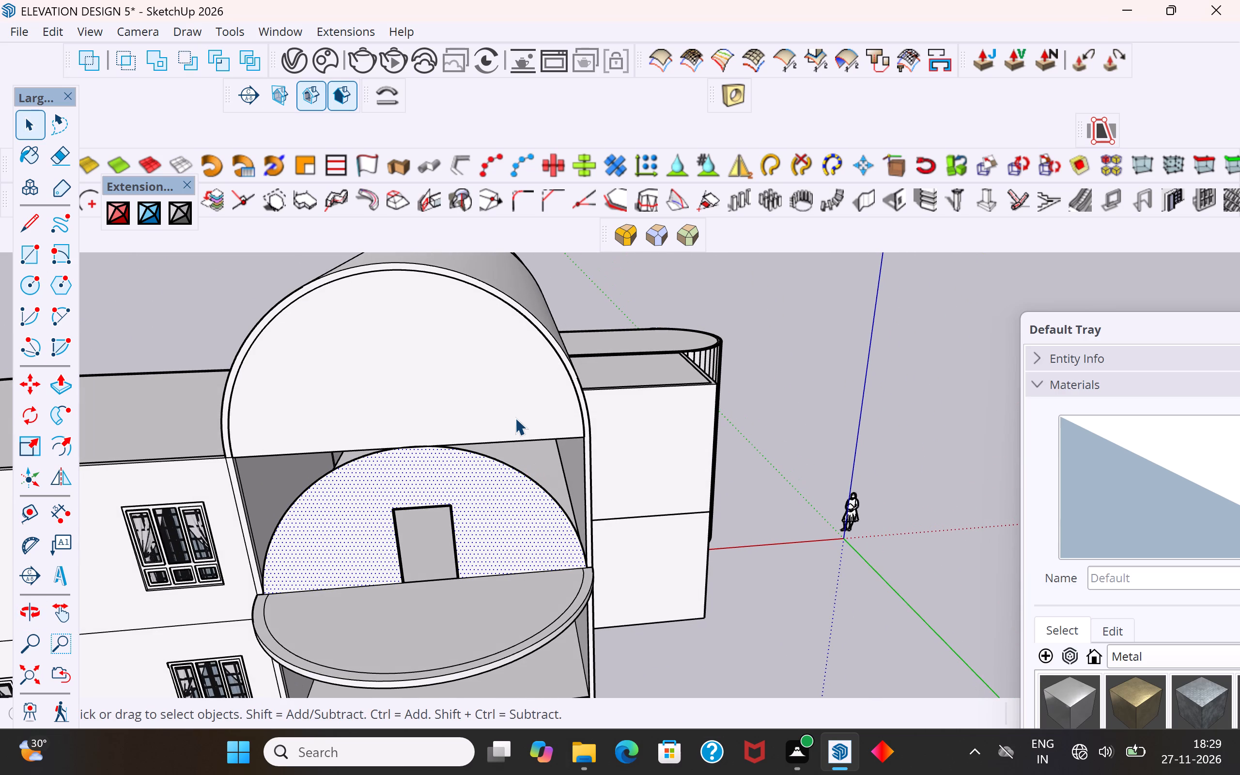
click(796, 430)
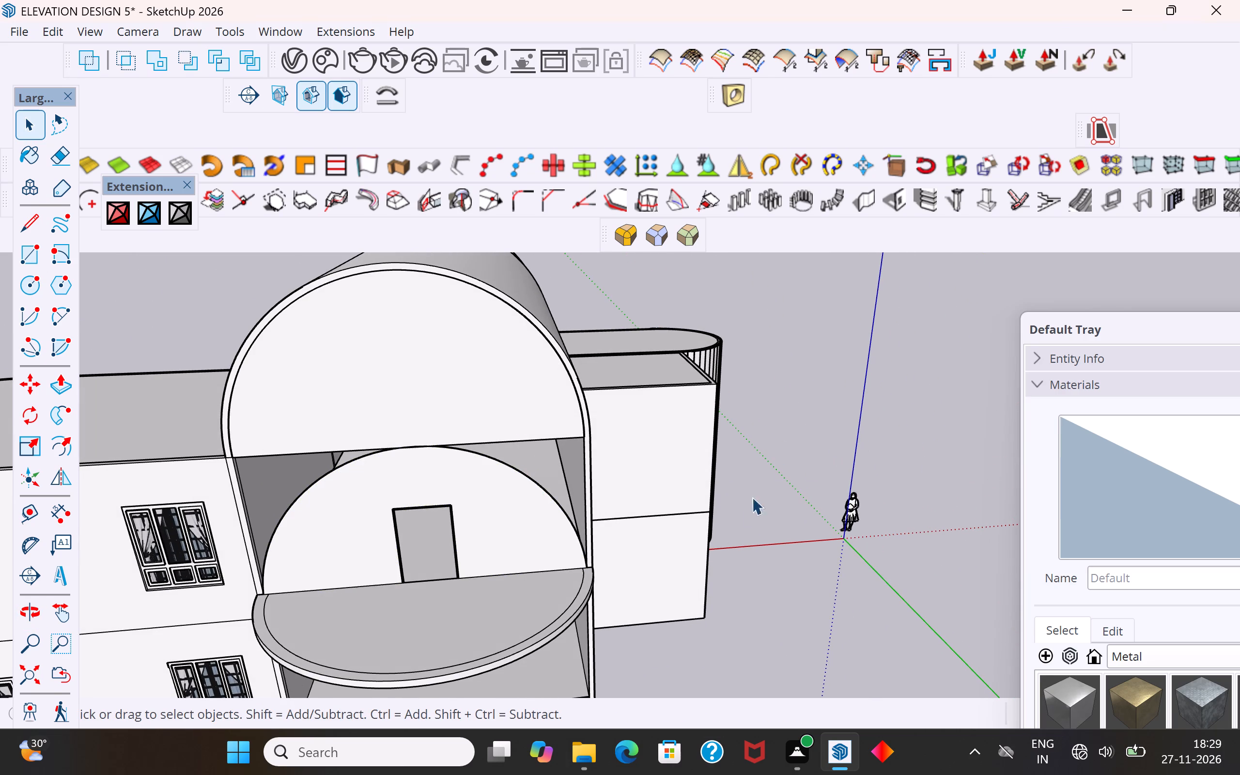
Examine the upper arched front piece, the vaulted roof and the balcony in relation to the whole building.
middle_drag(742, 511, 750, 516)
click(540, 399)
middle_drag(472, 525, 610, 498)
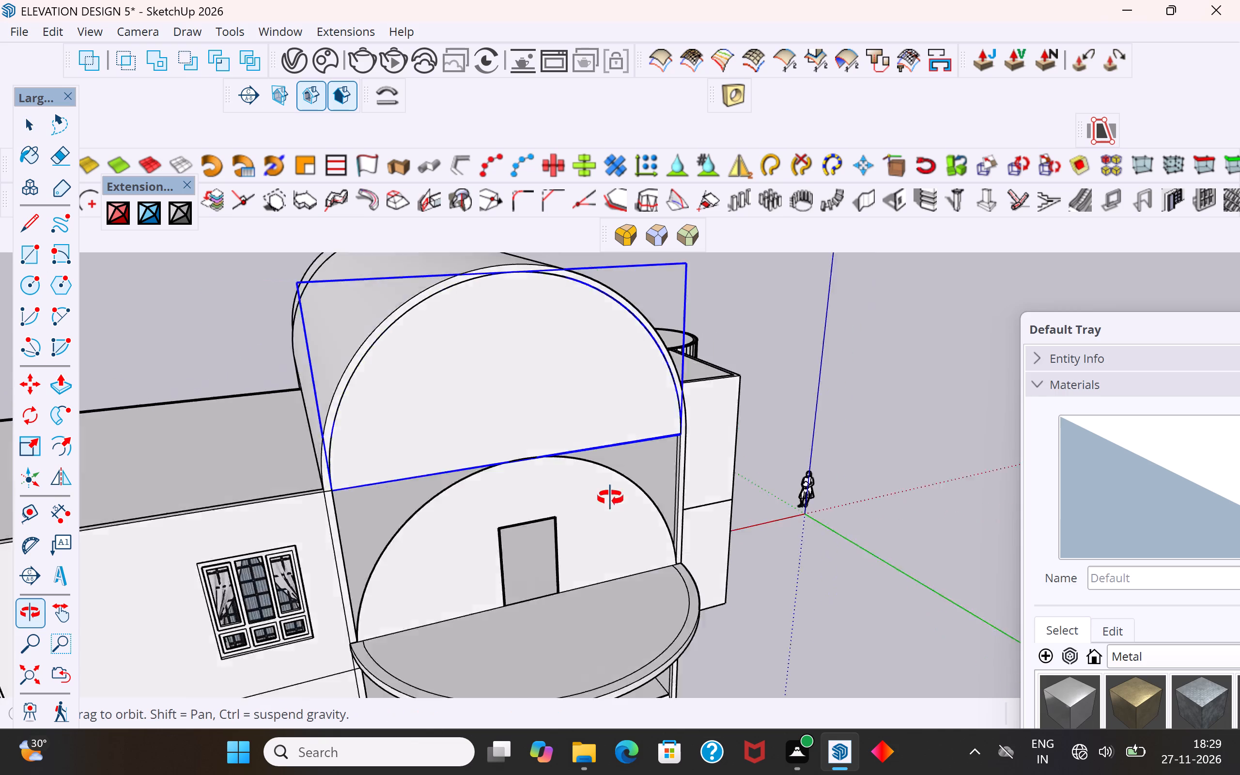
middle_drag(610, 498, 666, 497)
scroll(599, 506, down, 6)
middle_drag(595, 515, 586, 545)
click(818, 470)
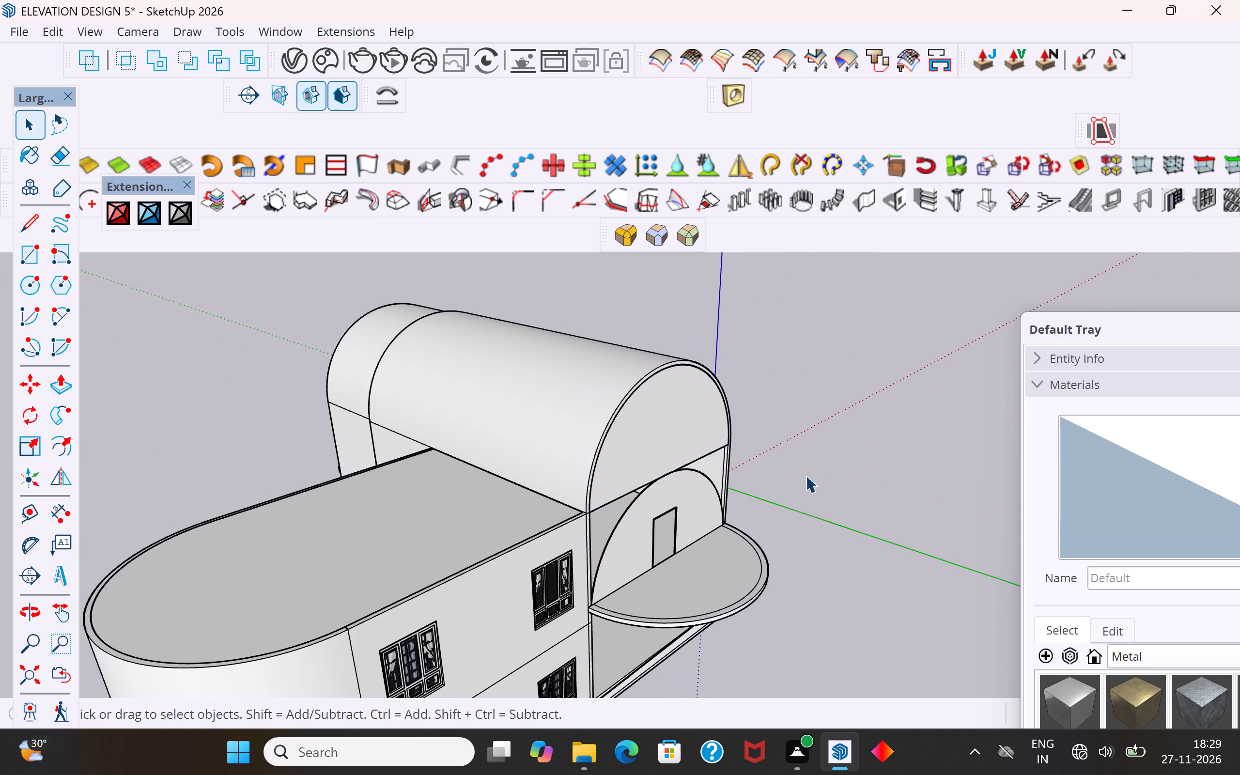
scroll(605, 538, down, 4)
middle_drag(659, 604, 645, 507)
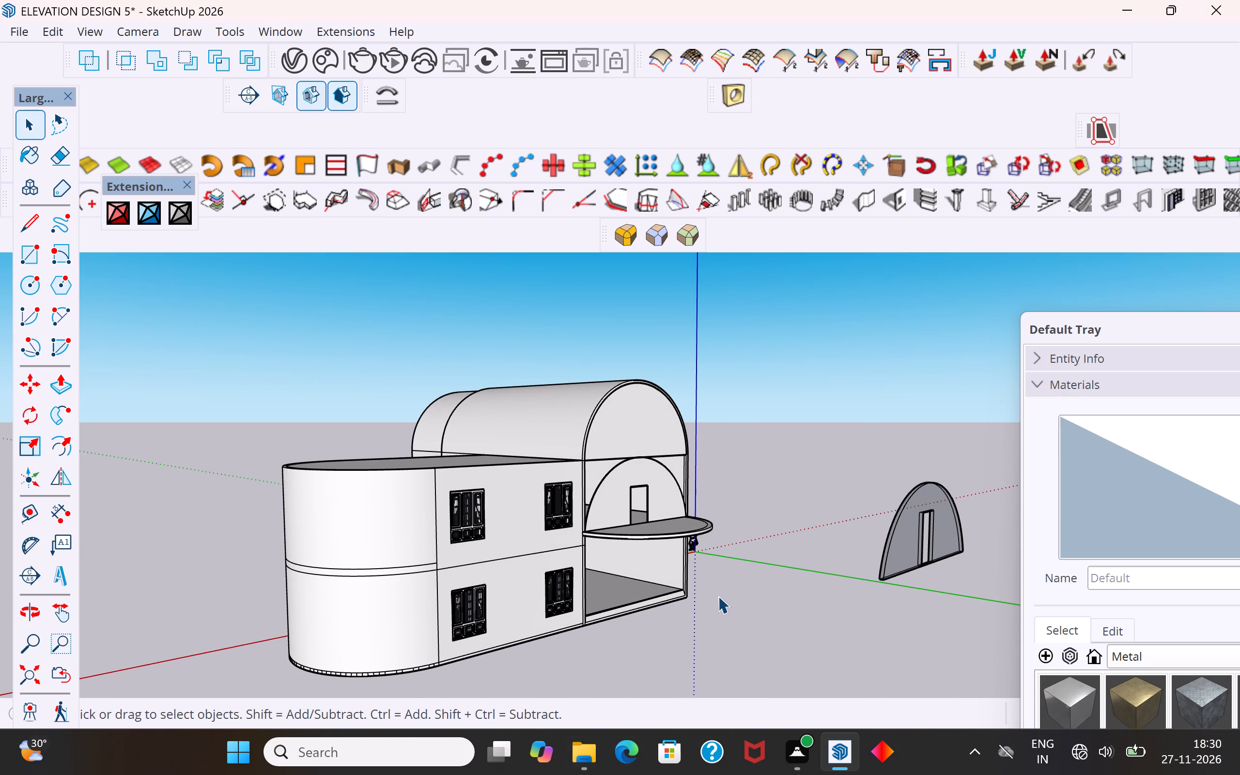
middle_drag(746, 584, 723, 653)
scroll(591, 574, down, 4)
middle_drag(588, 625, 588, 635)
scroll(588, 635, up, 4)
middle_drag(623, 629, 623, 654)
scroll(633, 618, up, 4)
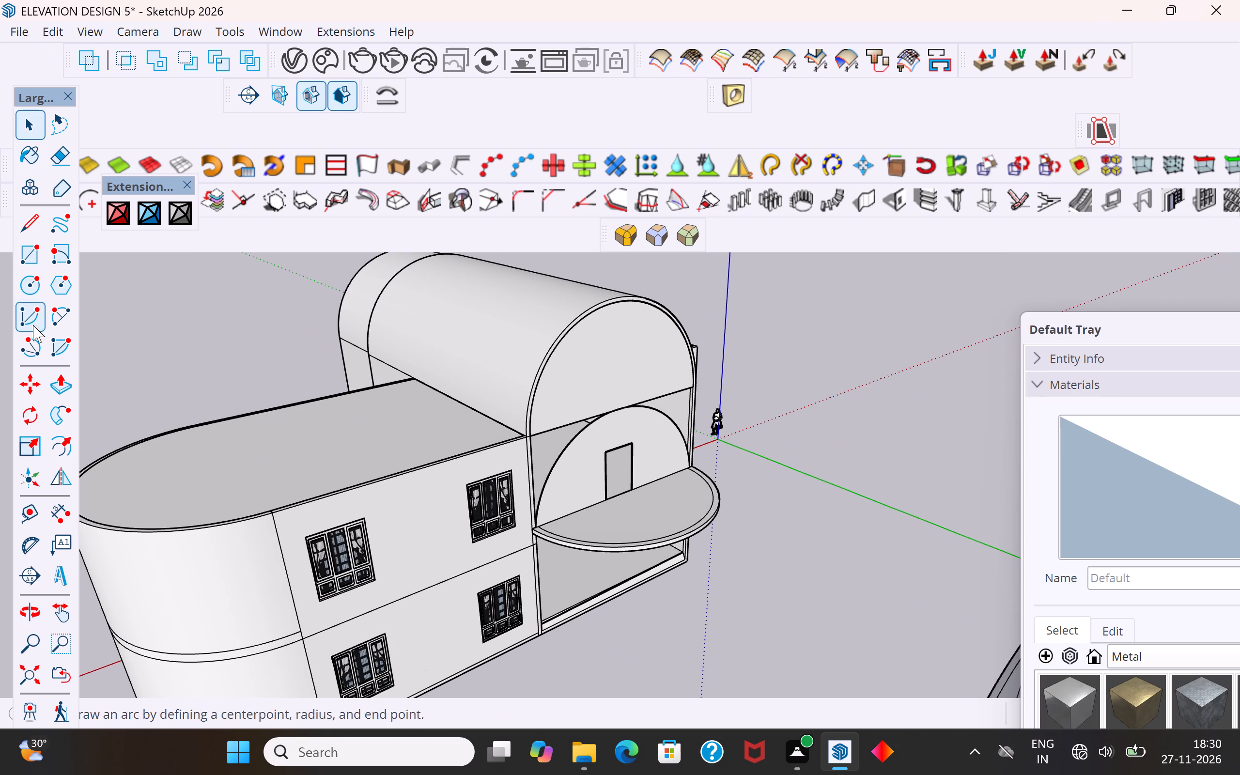
Make a group of the arched wall face above the balcony, including its bounding and door-opening edges.
scroll(573, 499, up, 4)
scroll(555, 435, up, 3)
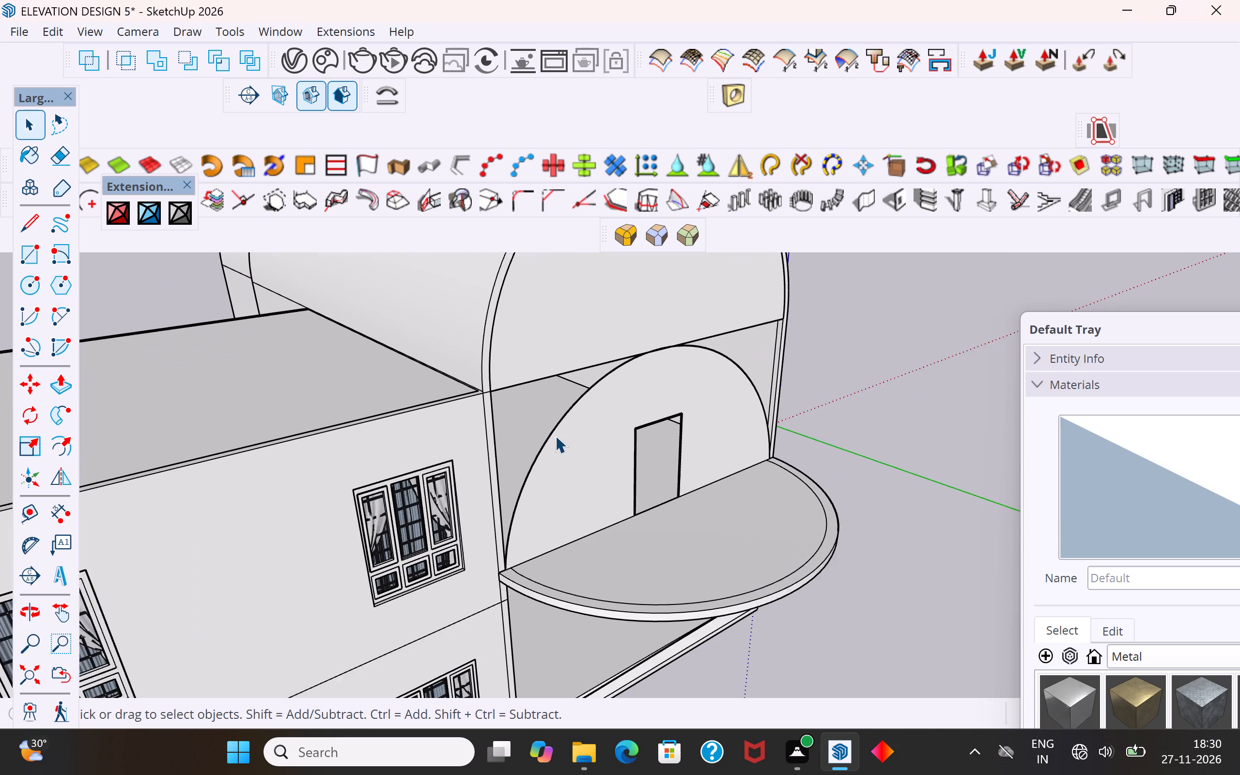
click(559, 436)
click(538, 355)
double_click(571, 434)
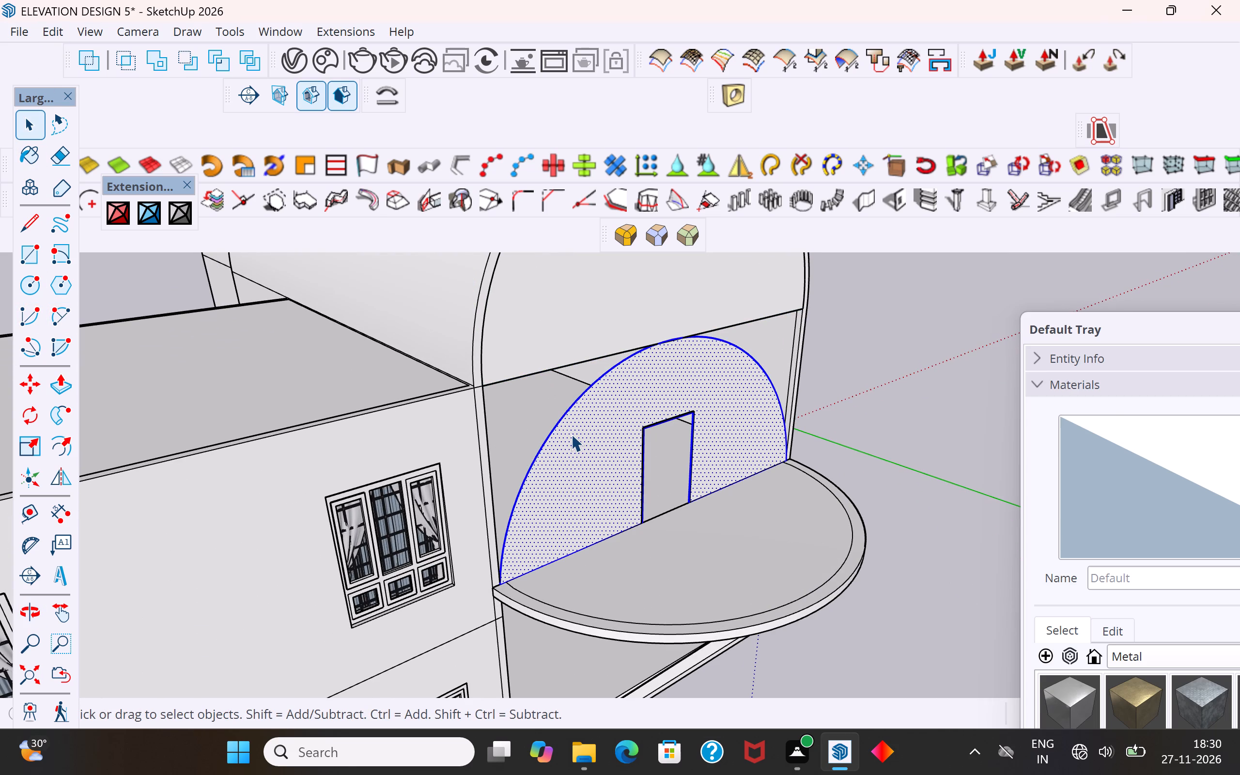
double_click(571, 434)
right_click(571, 434)
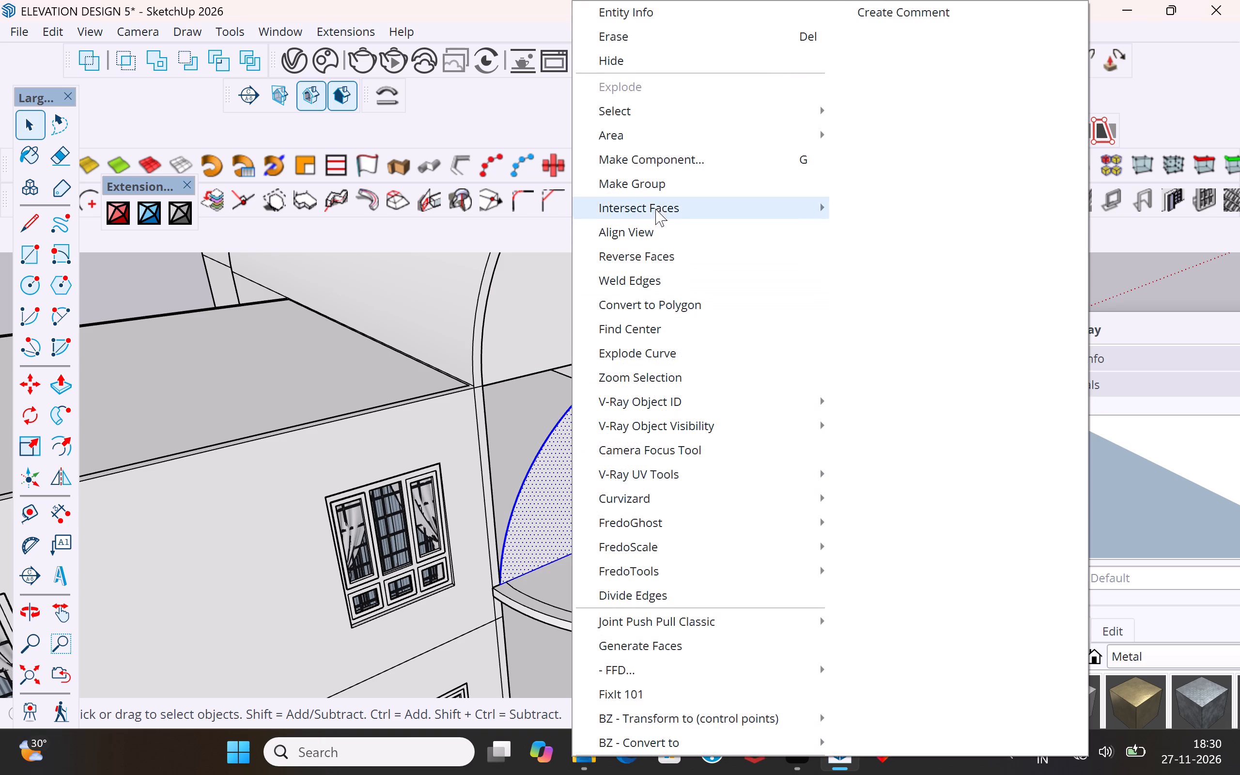
click(640, 187)
click(891, 403)
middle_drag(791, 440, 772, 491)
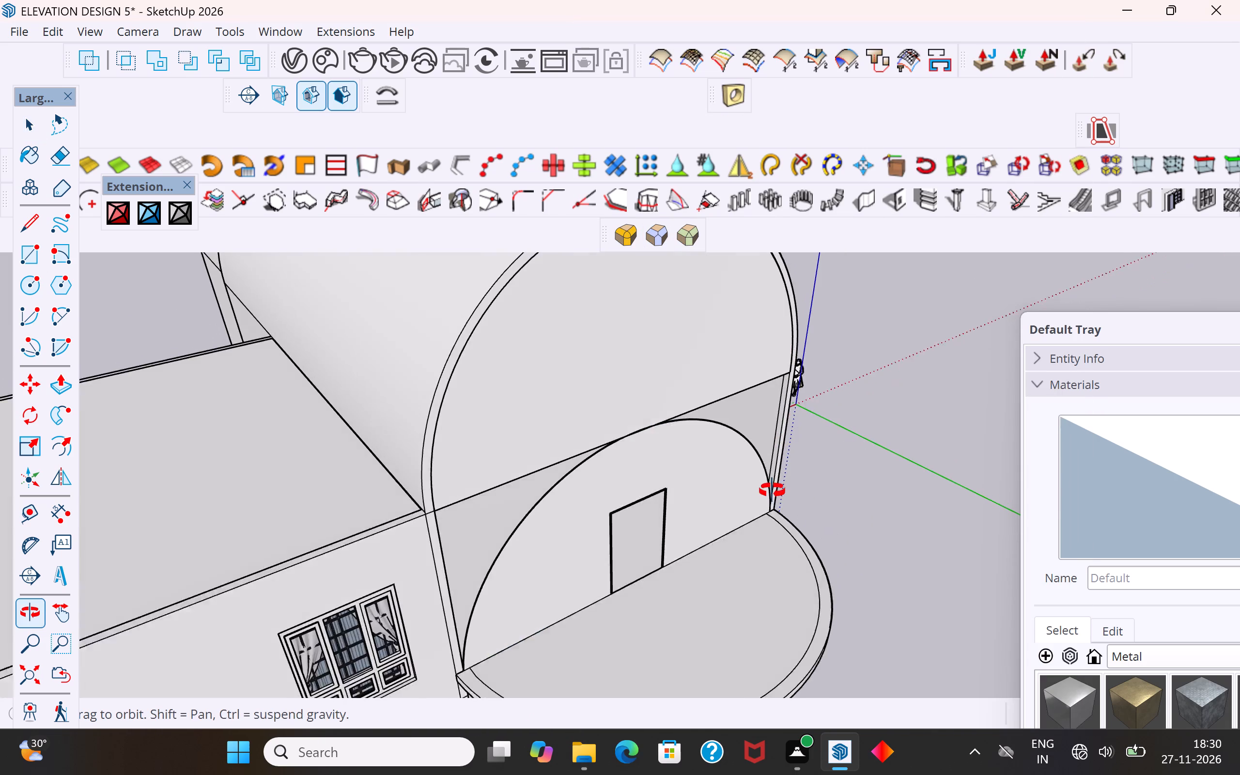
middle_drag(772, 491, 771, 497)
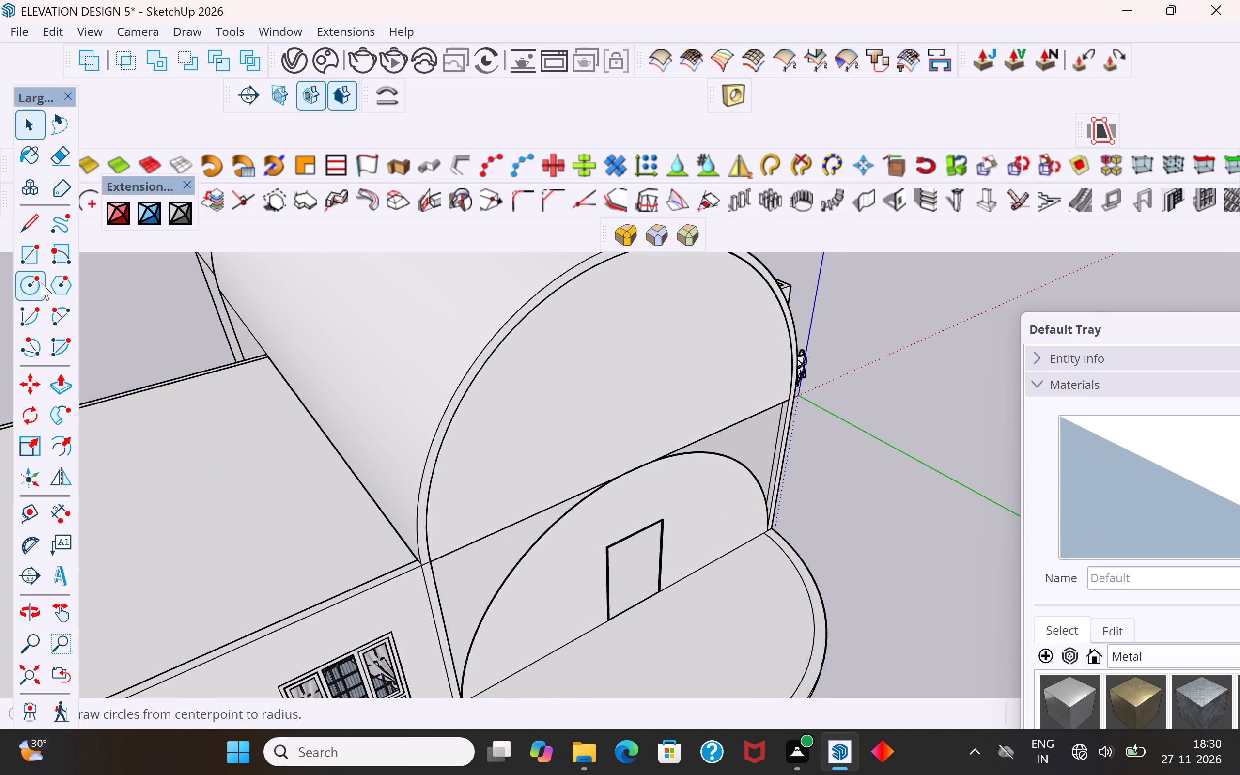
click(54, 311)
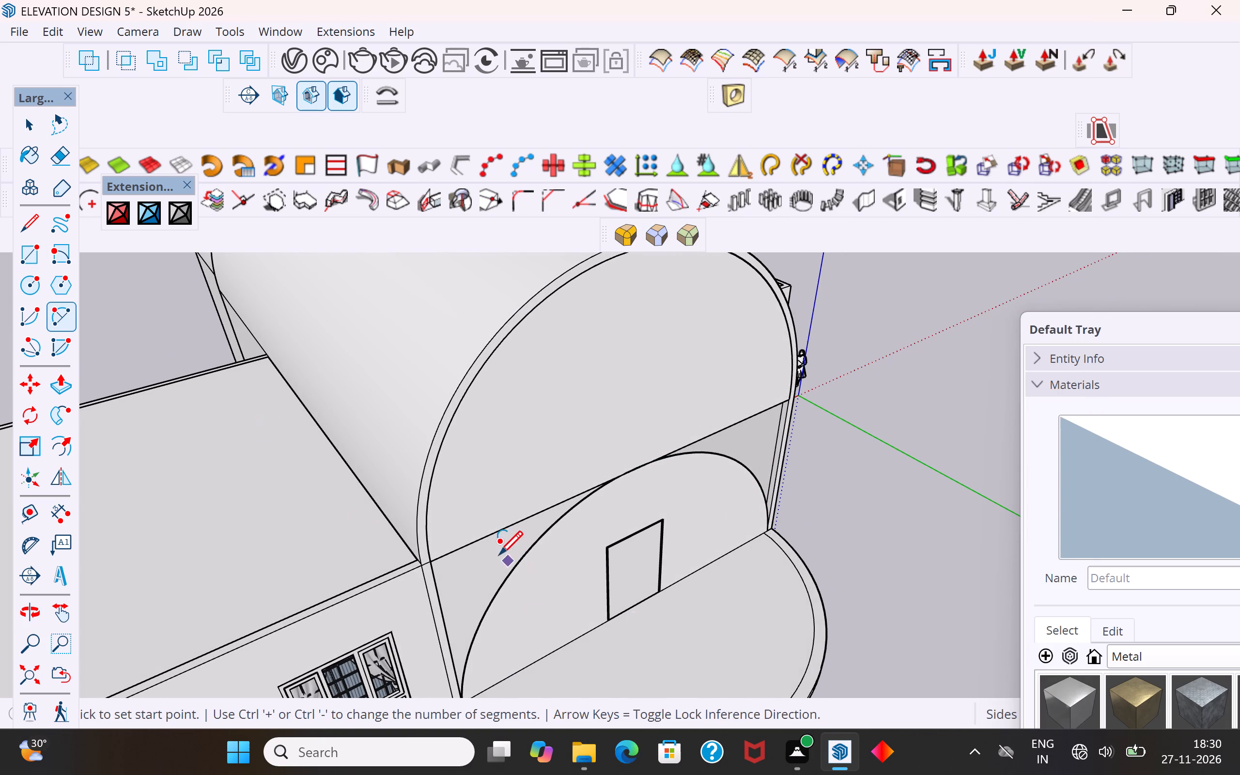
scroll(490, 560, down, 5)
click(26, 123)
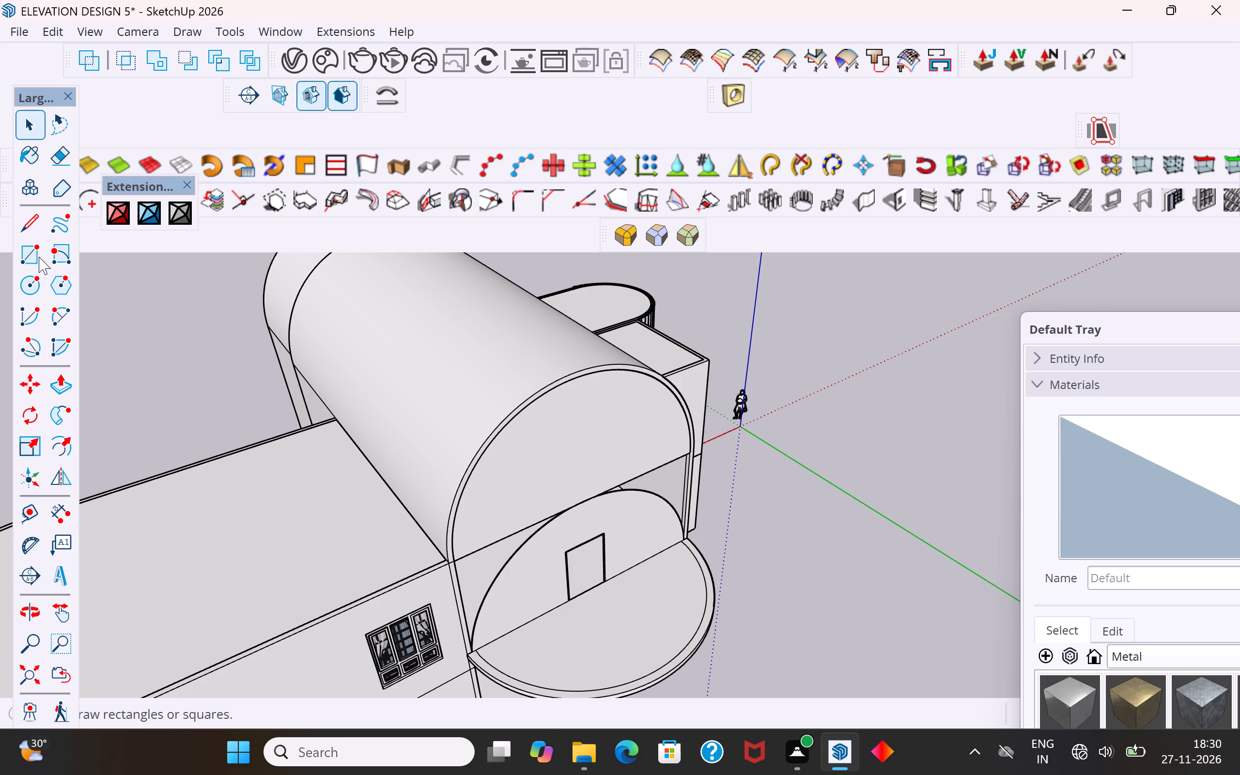
Draw three lines from the arch's base corner up to the upper front's lower corner, along to the arch's curve, and diagonally back.
click(33, 226)
scroll(478, 652, up, 6)
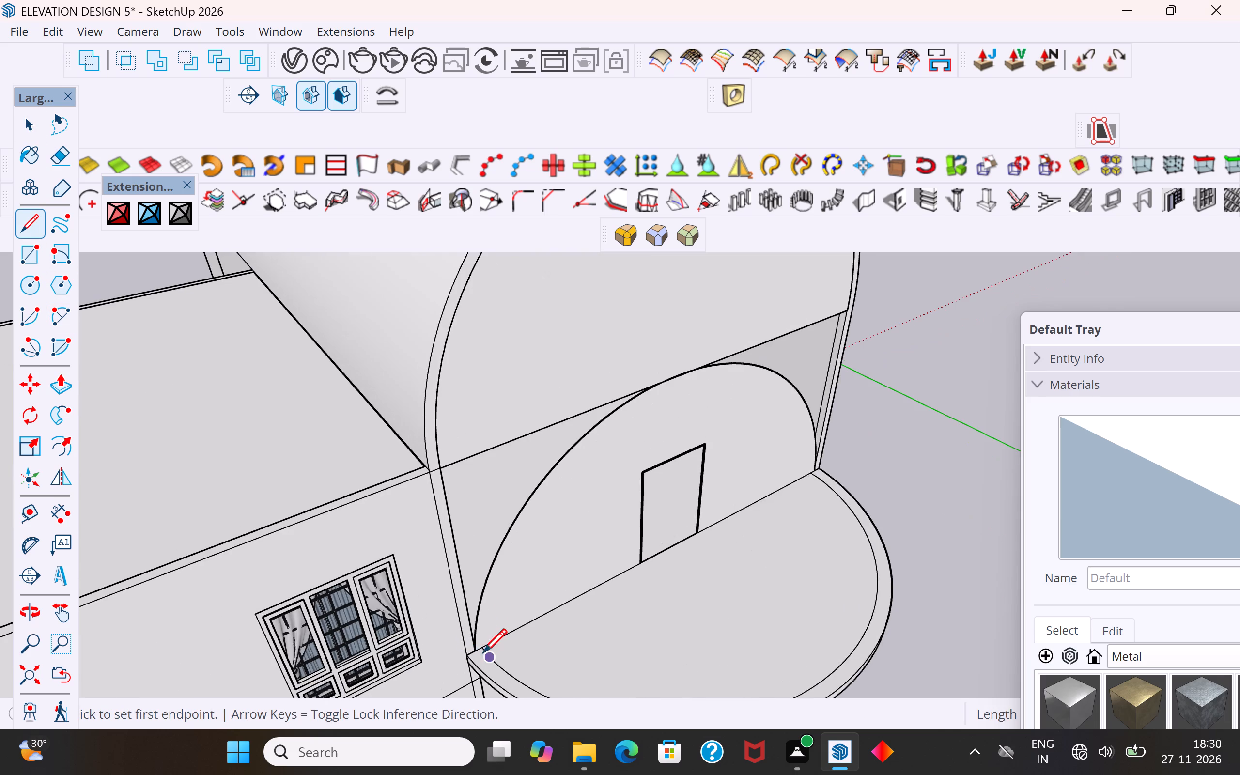
click(476, 650)
click(448, 466)
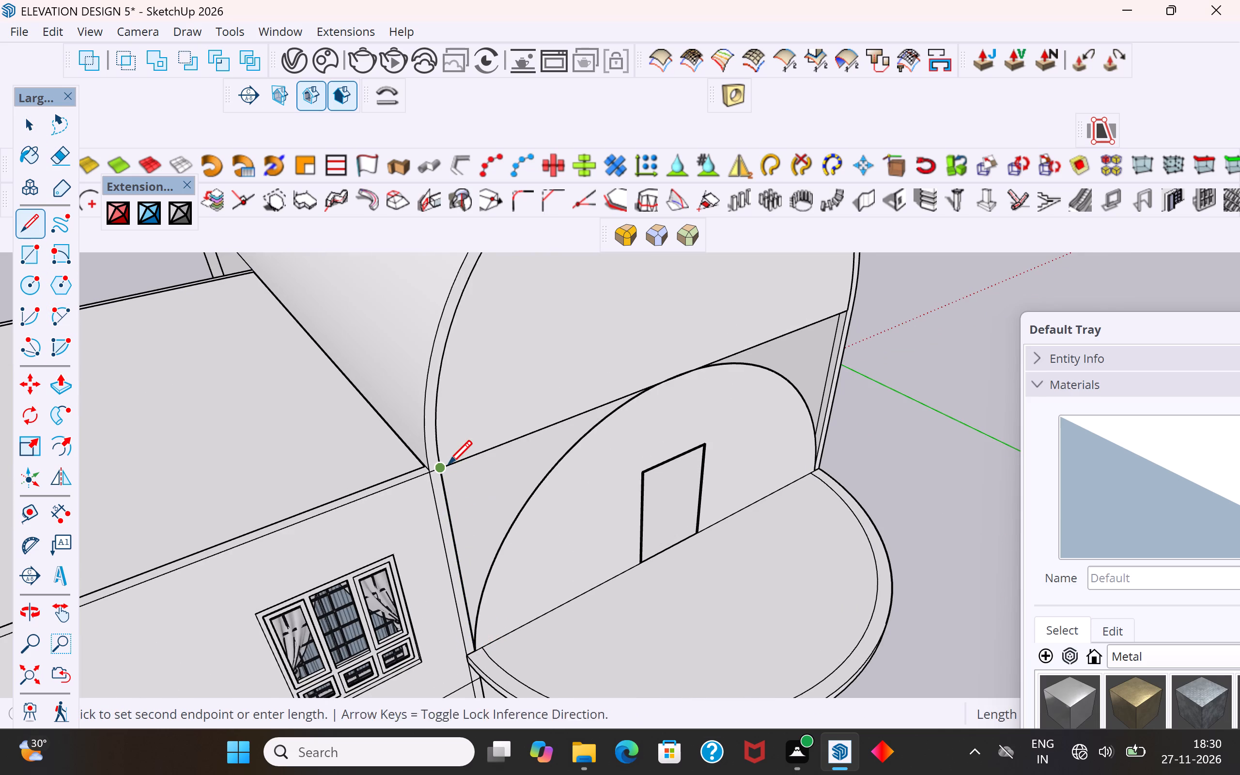
click(655, 387)
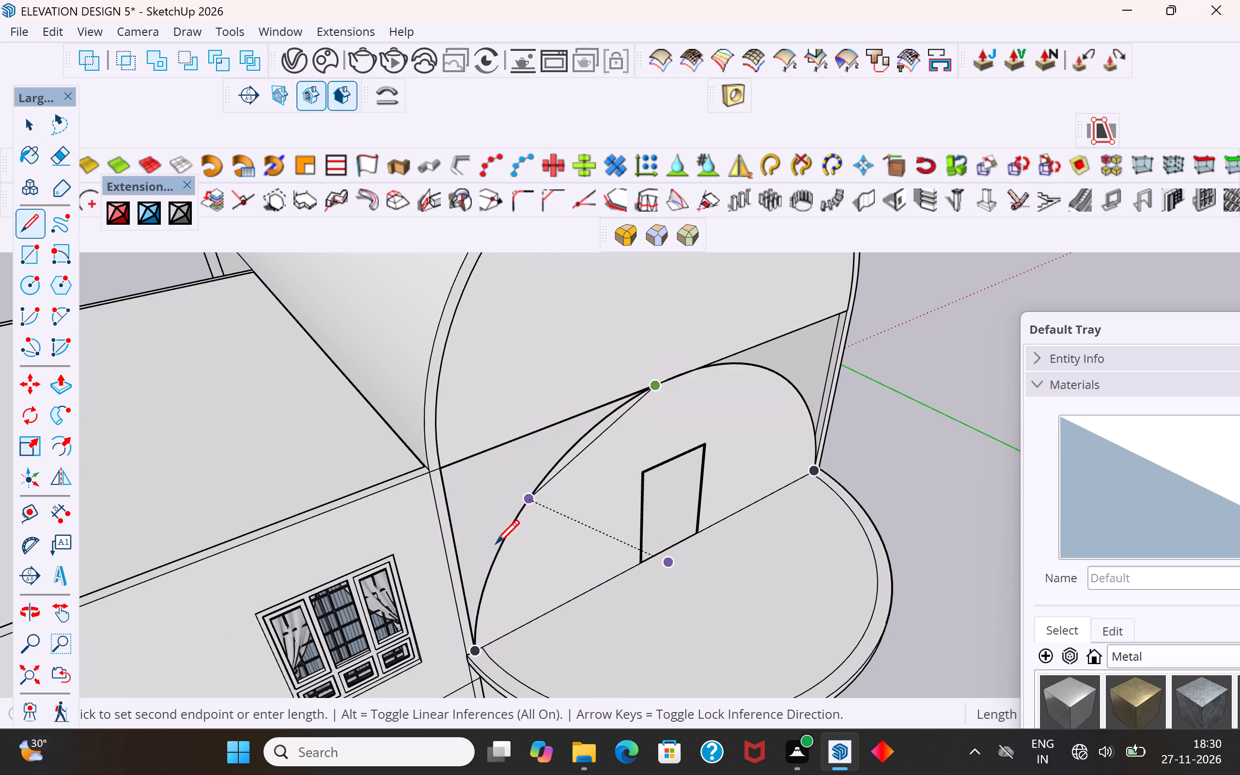
middle_drag(469, 577, 312, 536)
scroll(314, 516, up, 5)
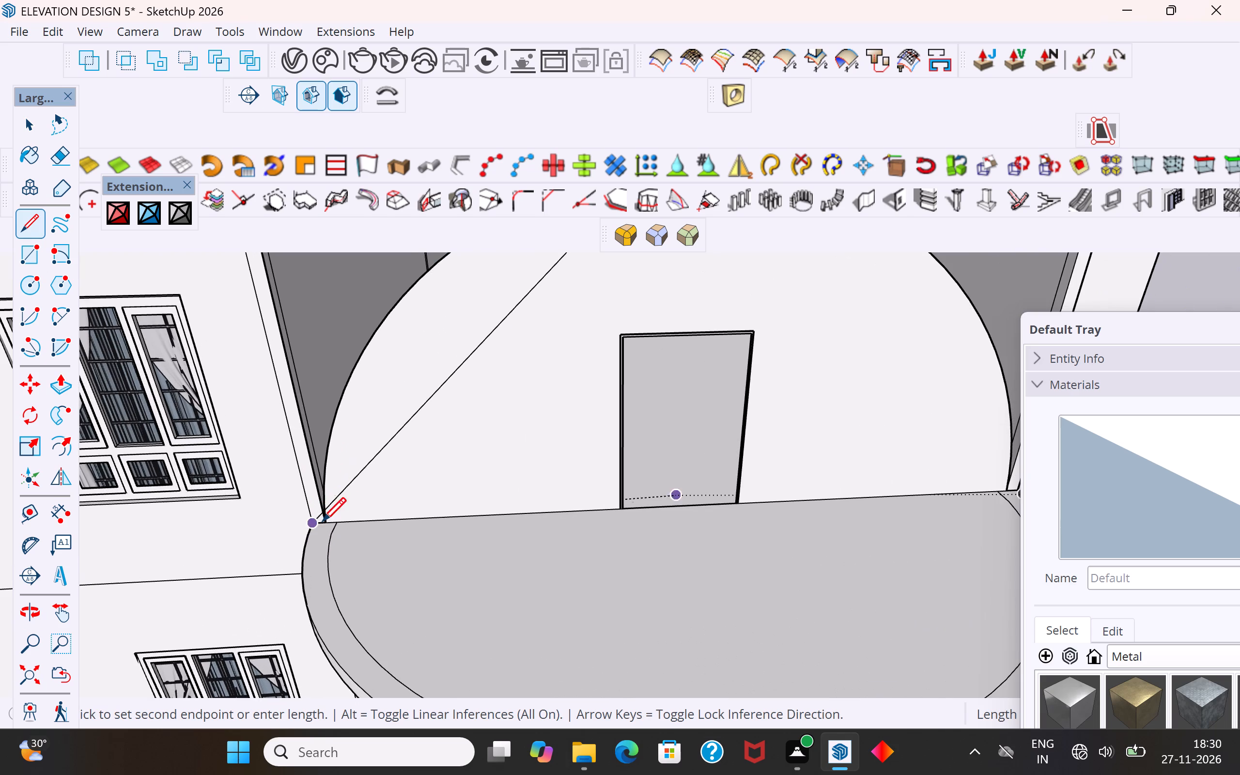
click(325, 529)
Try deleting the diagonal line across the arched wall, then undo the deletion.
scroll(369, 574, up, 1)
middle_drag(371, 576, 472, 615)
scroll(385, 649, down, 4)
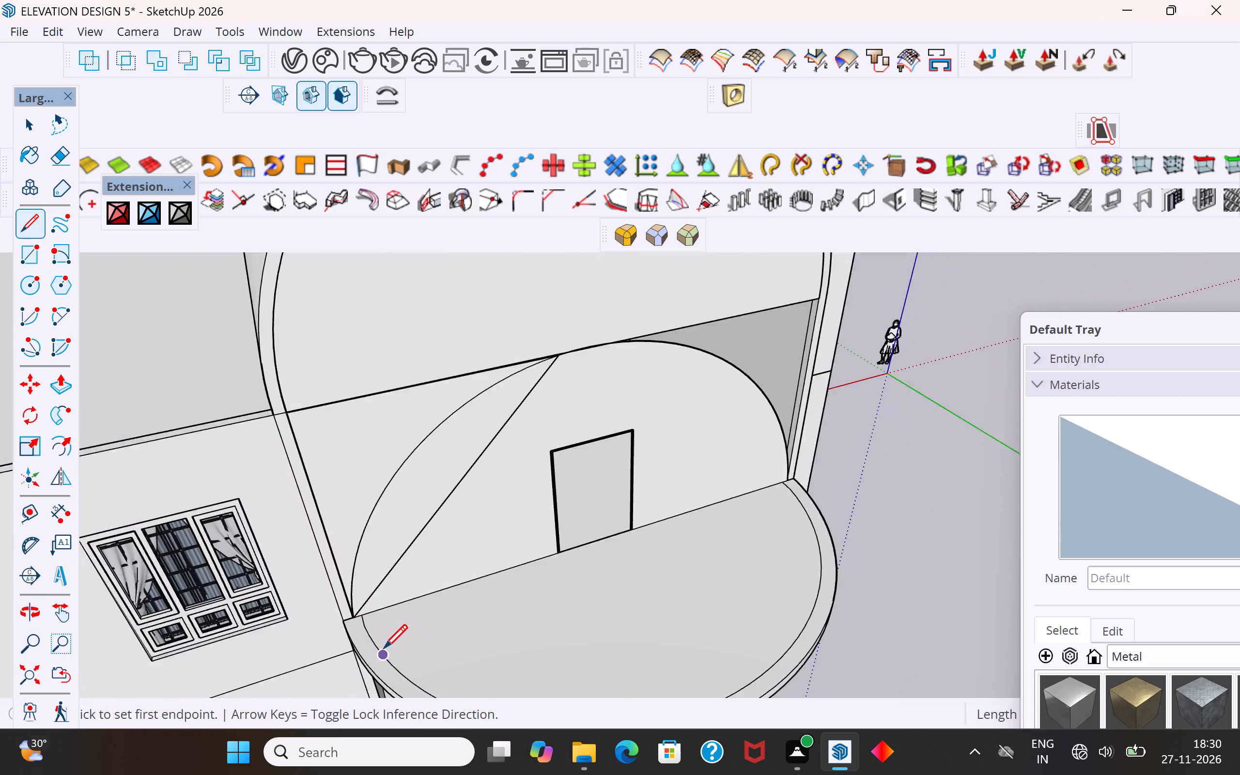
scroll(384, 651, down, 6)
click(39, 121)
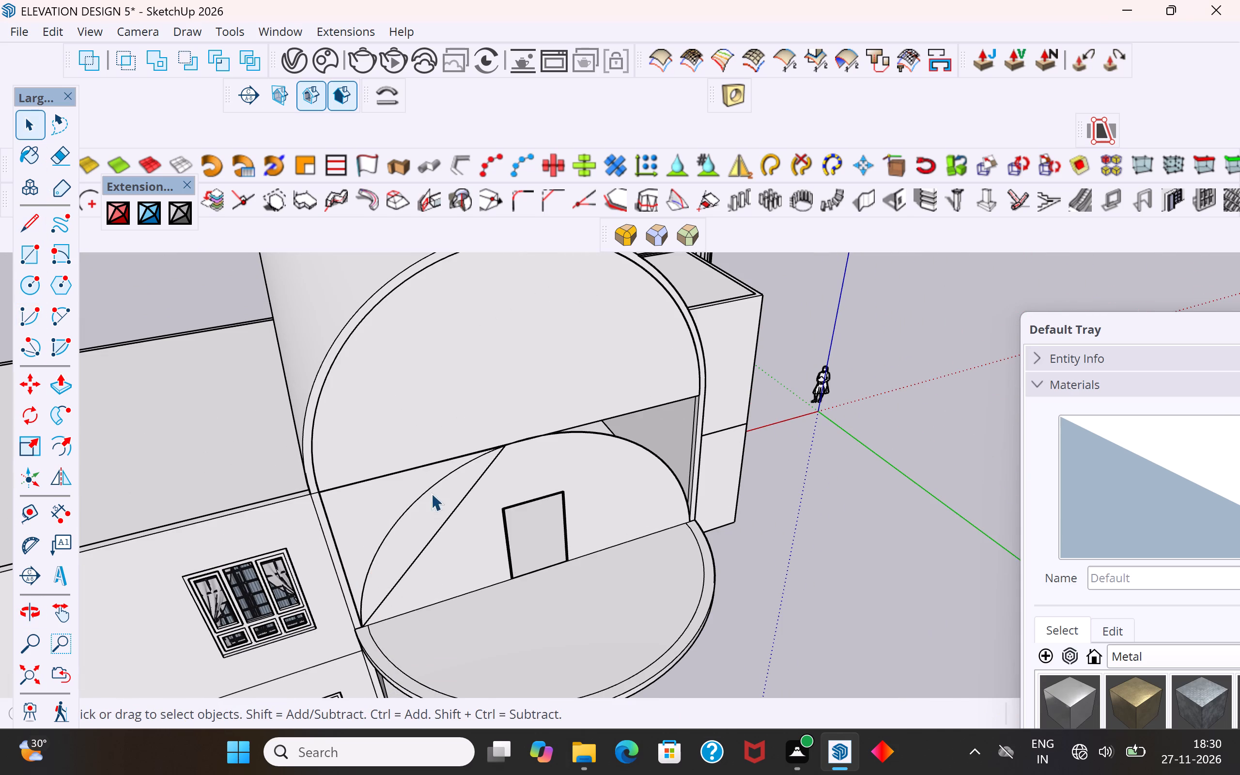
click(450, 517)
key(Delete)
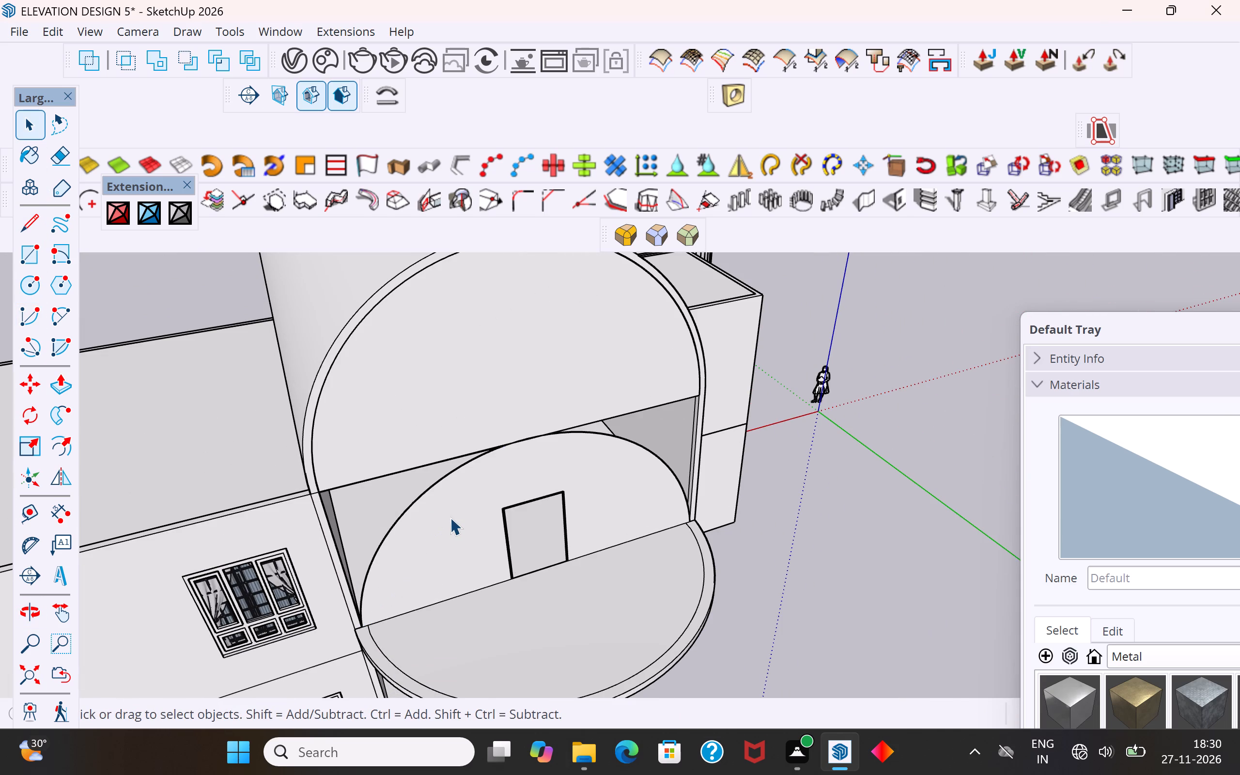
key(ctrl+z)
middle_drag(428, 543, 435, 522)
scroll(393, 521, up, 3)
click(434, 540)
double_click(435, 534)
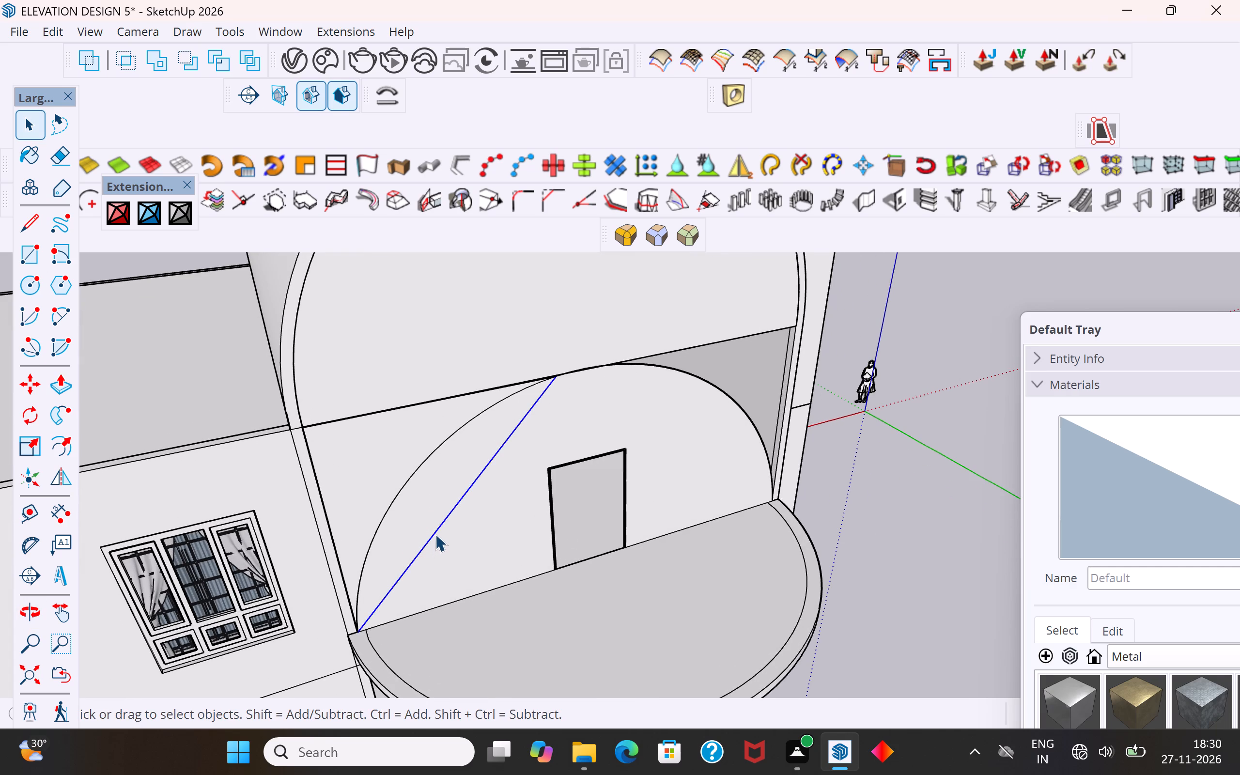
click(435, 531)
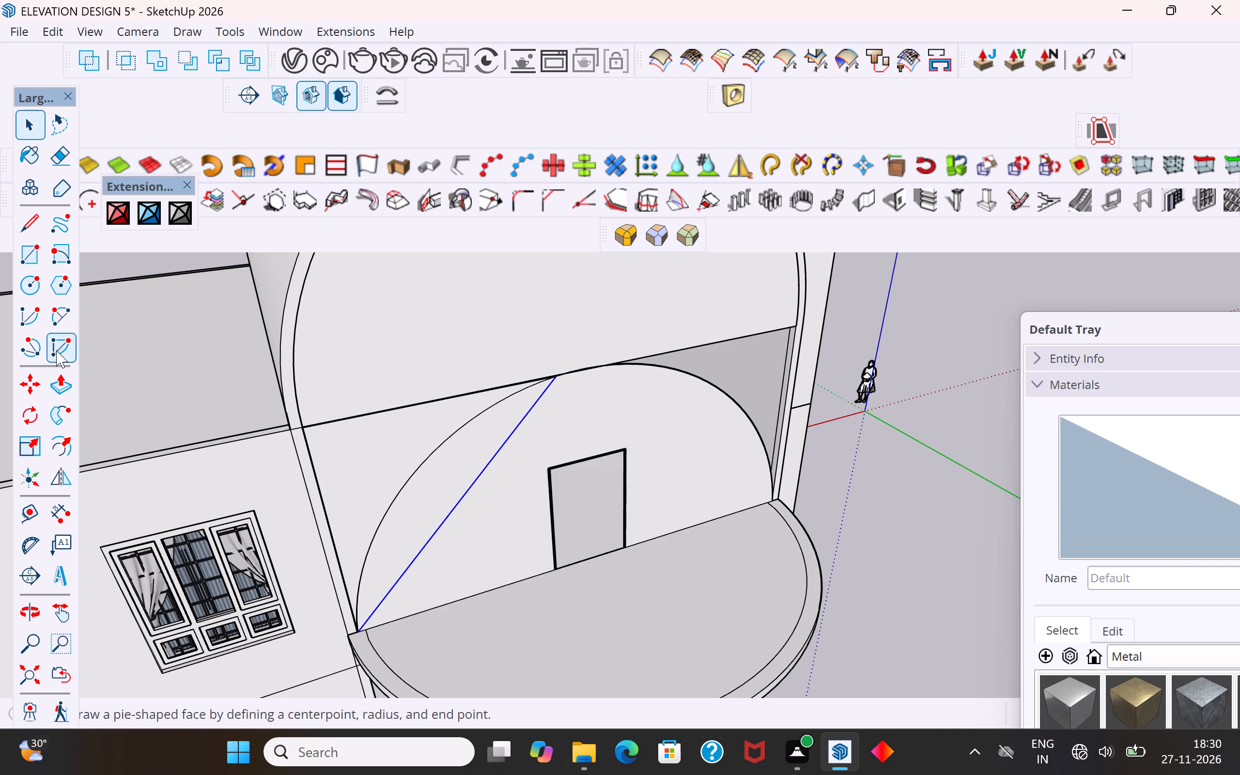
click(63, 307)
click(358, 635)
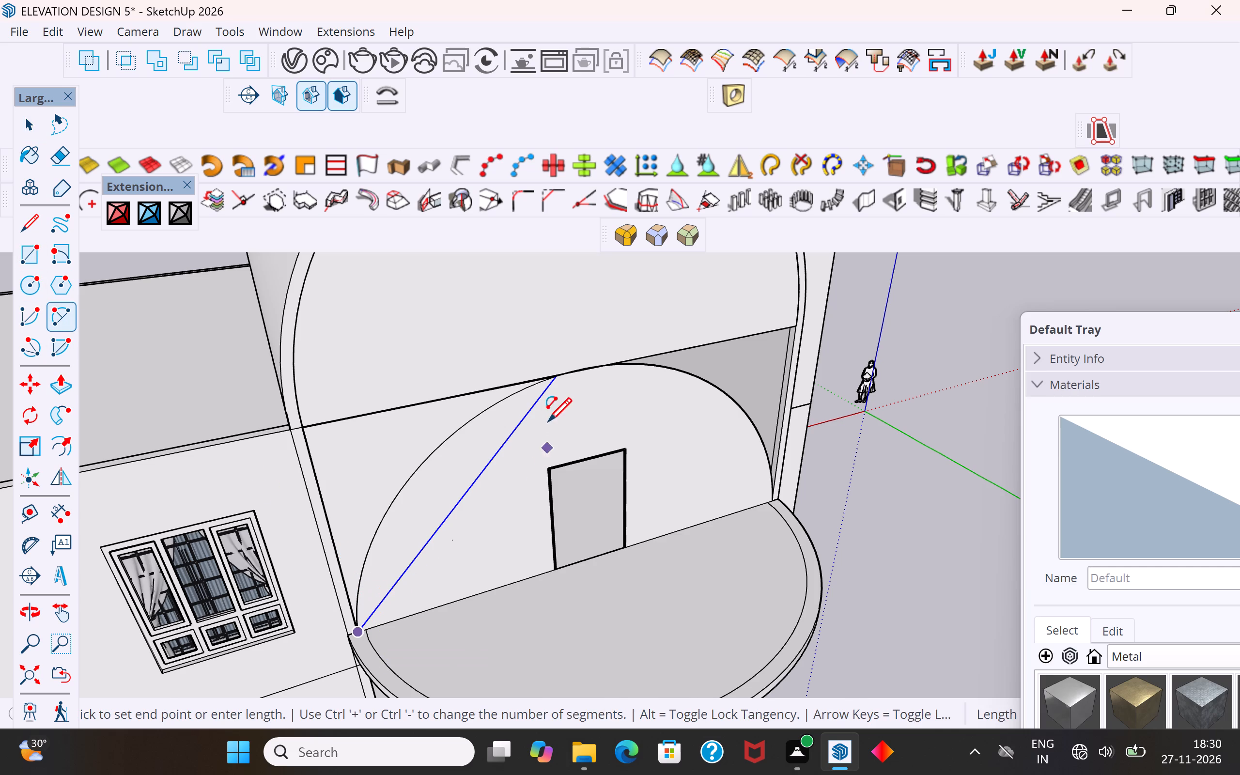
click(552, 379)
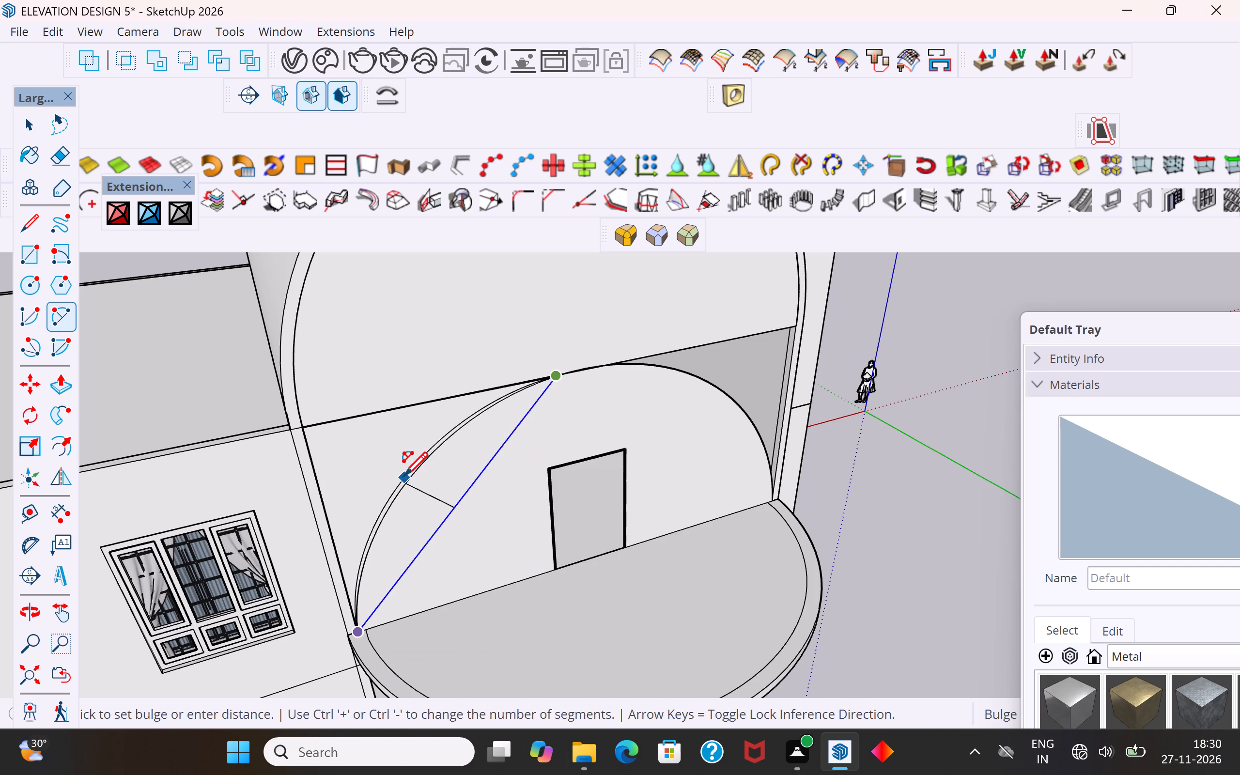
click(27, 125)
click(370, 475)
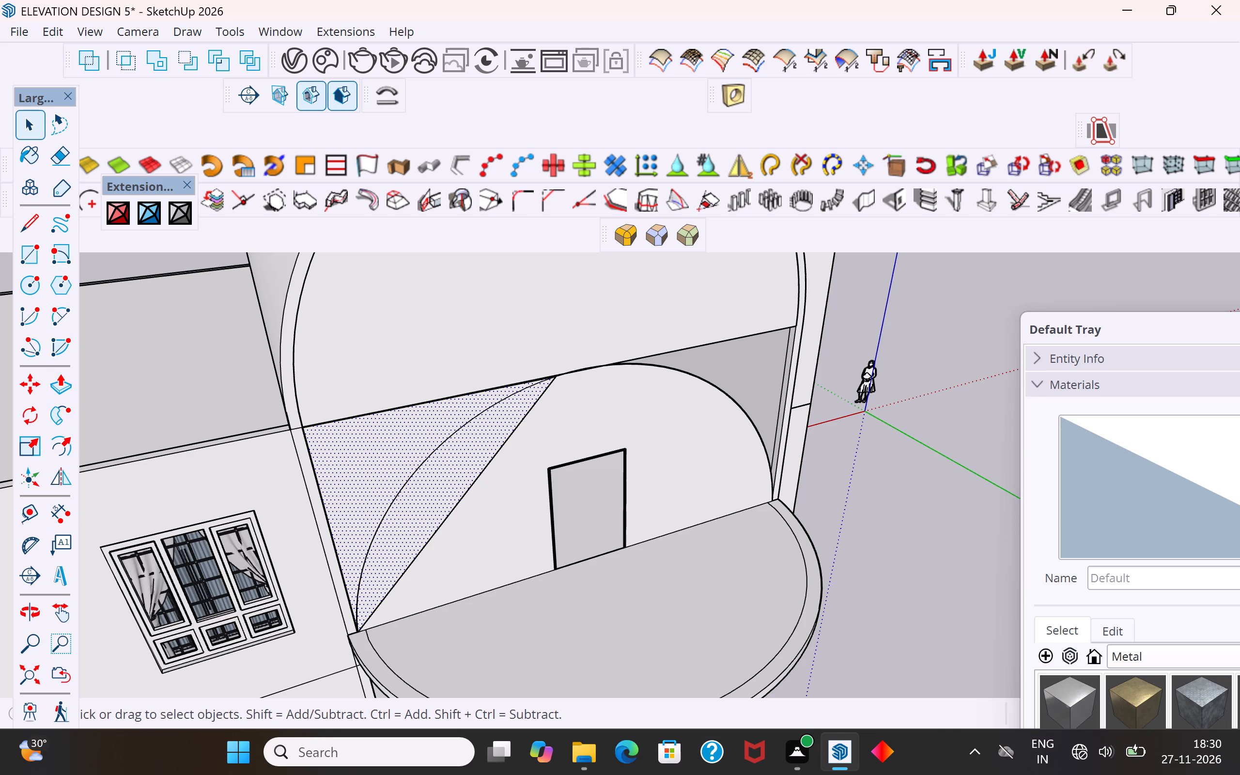
Draw a two-point arc along the arch's curve, from its base corner to the upper end of the diagonal line.
click(65, 321)
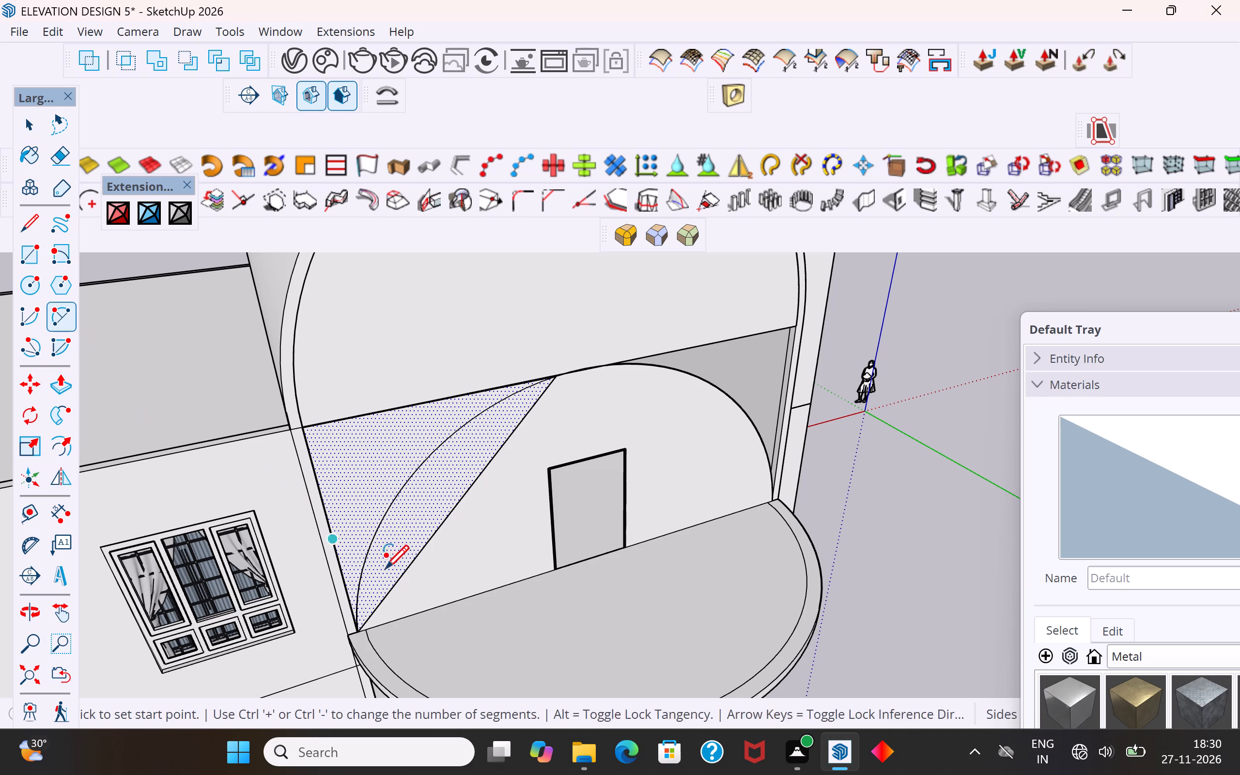
click(357, 633)
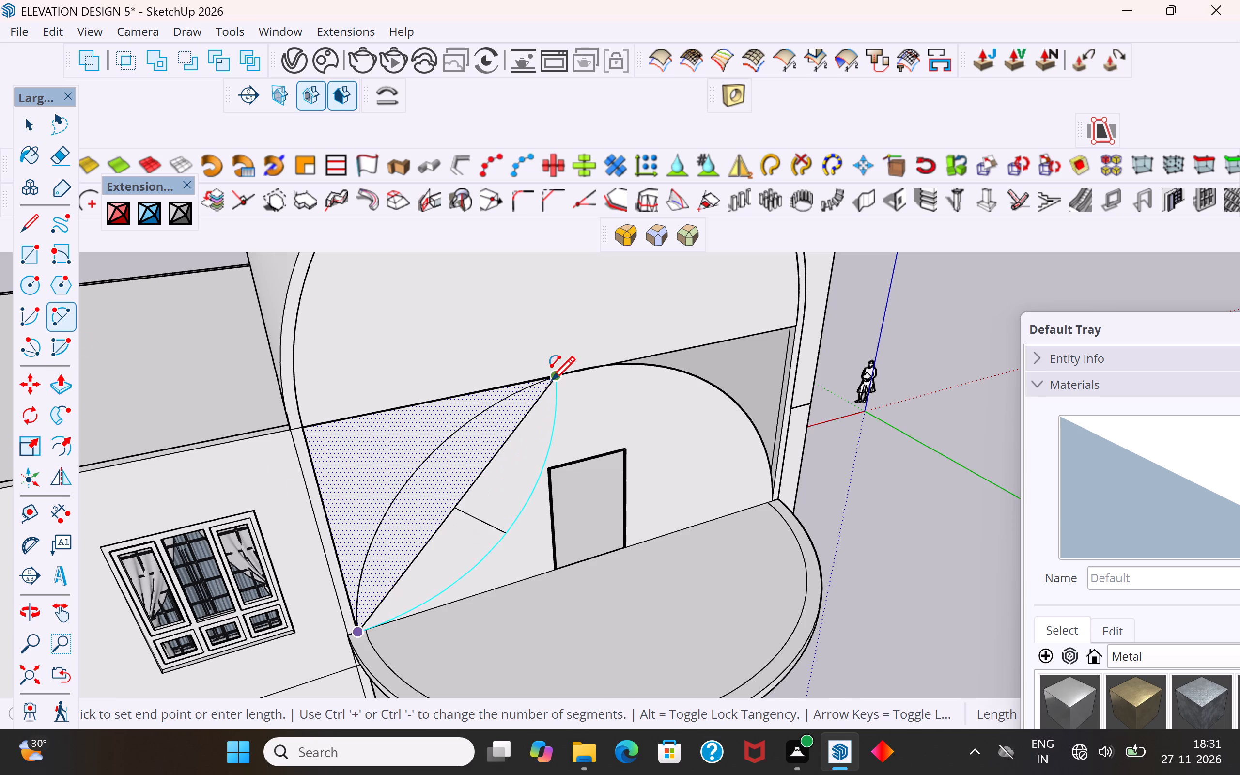
click(553, 381)
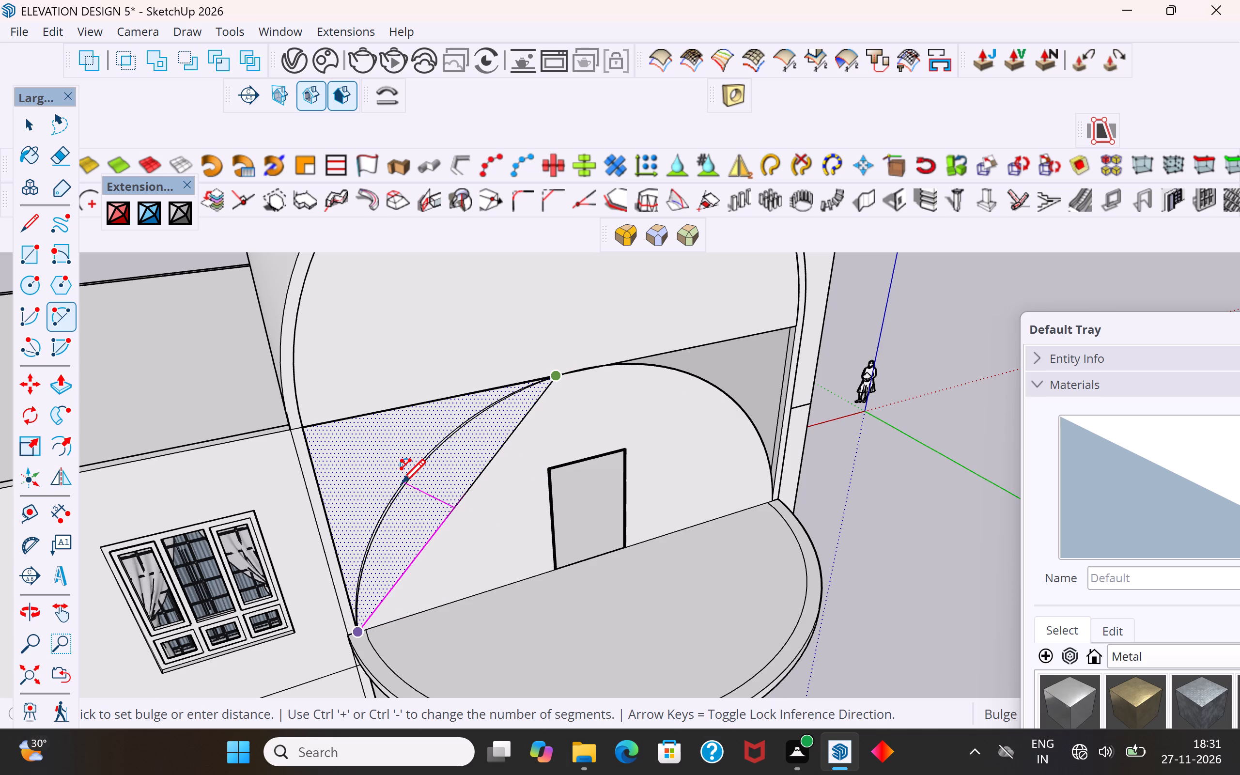
scroll(402, 485, up, 5)
click(405, 485)
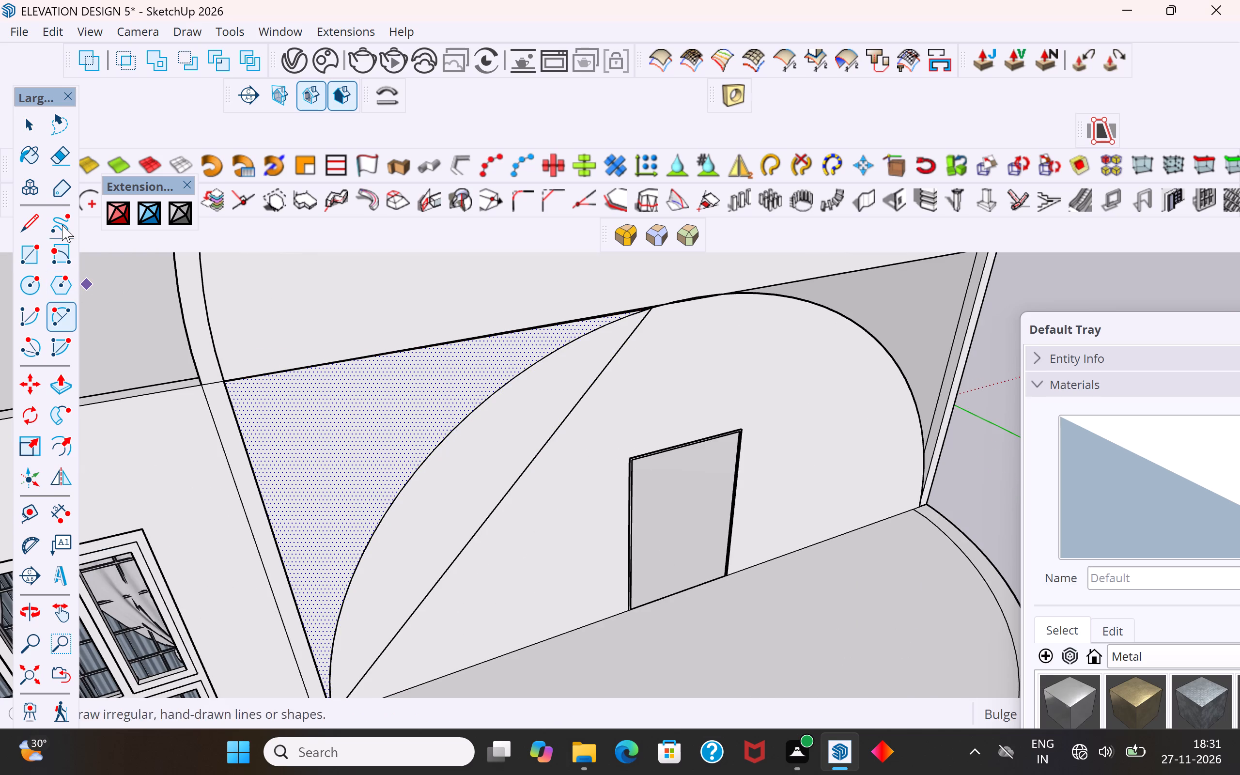
Delete the straight diagonal line across the arched wall.
click(31, 144)
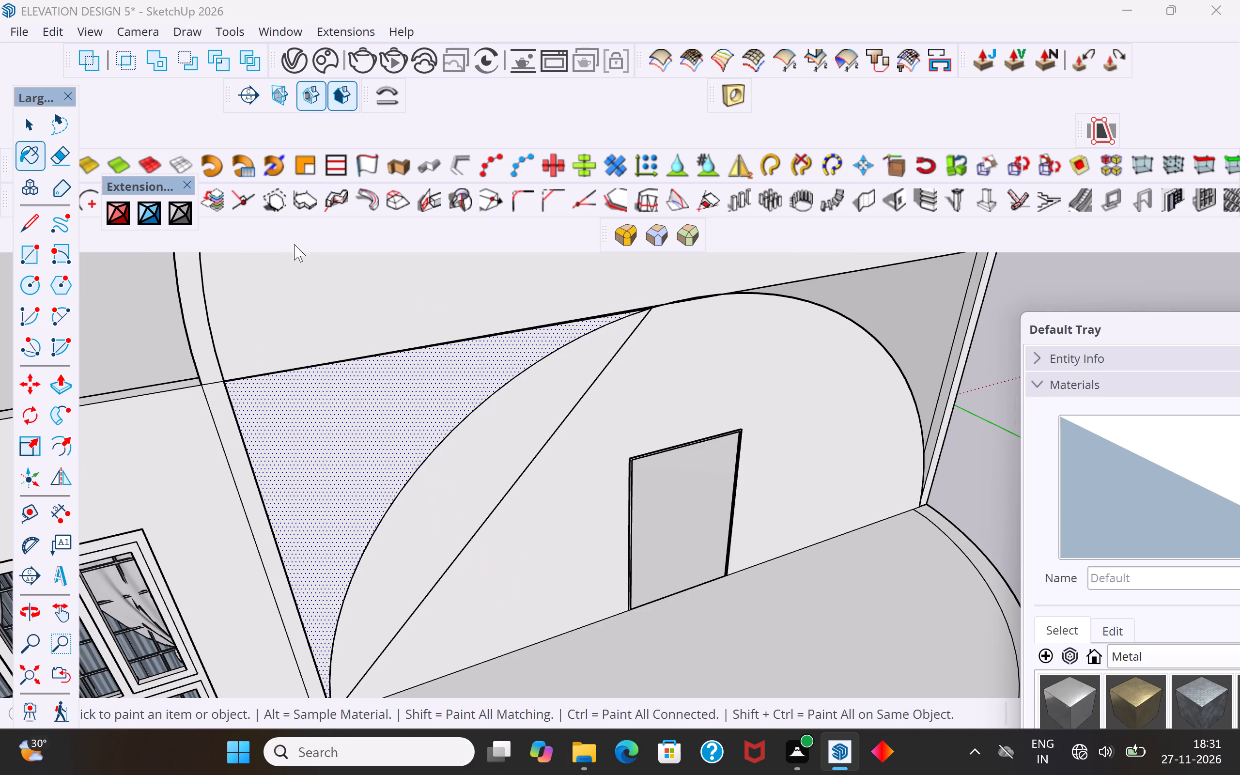
click(26, 120)
click(508, 491)
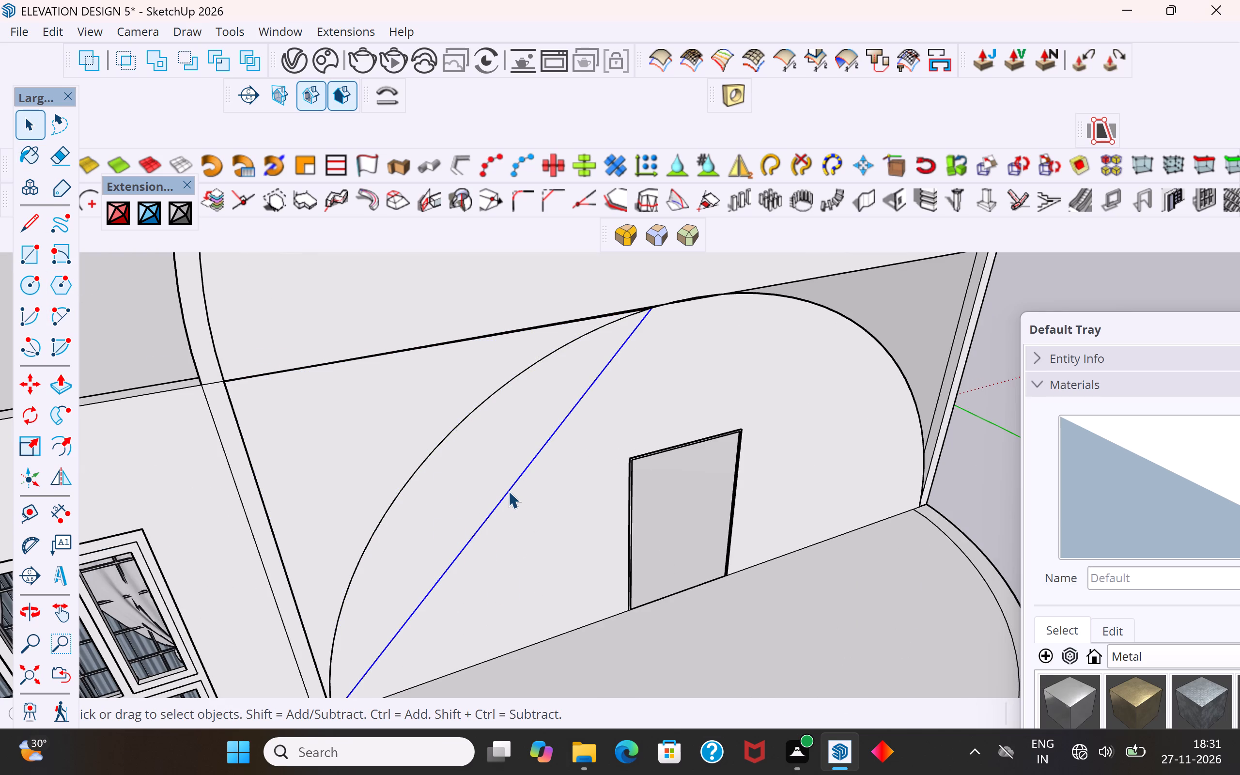
key(Delete)
scroll(419, 532, down, 4)
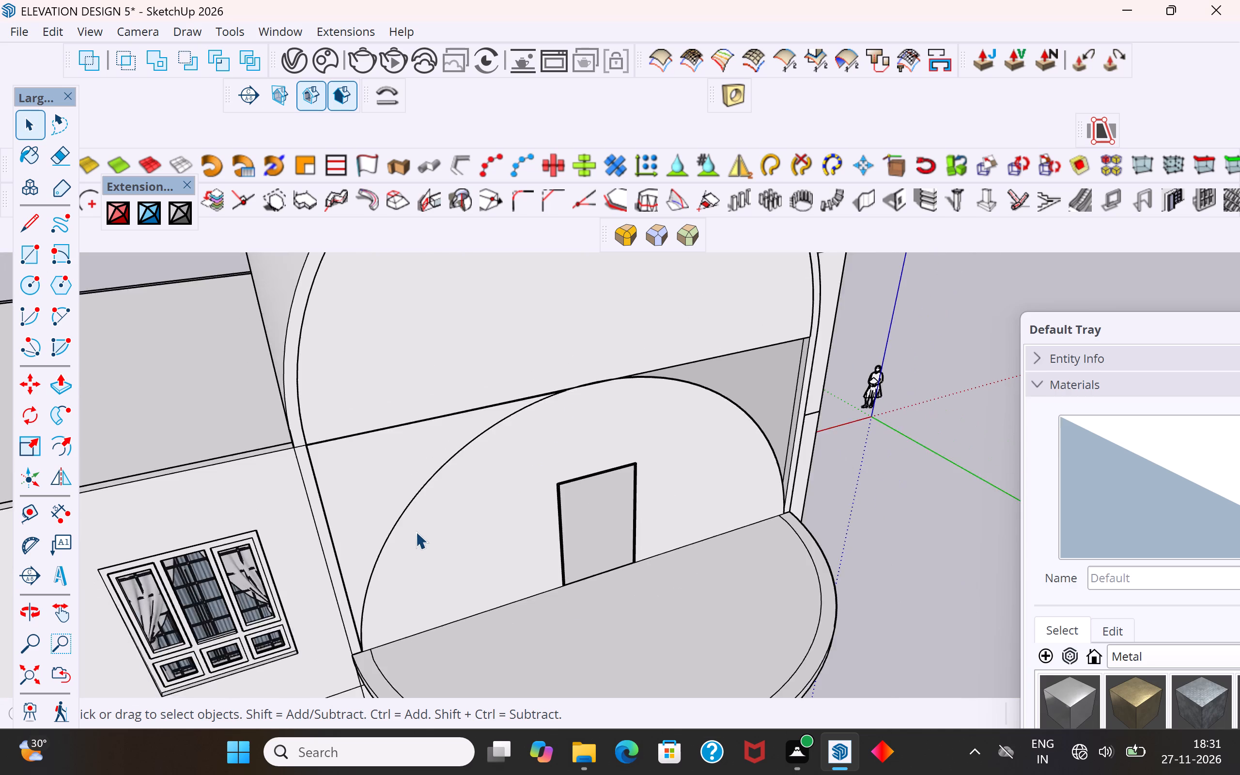
Examine how the filled face beside the arch and the arch's crown meet the upper front piece's lower edge.
scroll(416, 531, down, 5)
click(397, 502)
middle_drag(747, 550, 732, 532)
scroll(648, 499, down, 1)
click(826, 519)
middle_drag(583, 468, 612, 466)
scroll(731, 465, up, 7)
middle_drag(664, 541, 665, 610)
scroll(622, 558, down, 2)
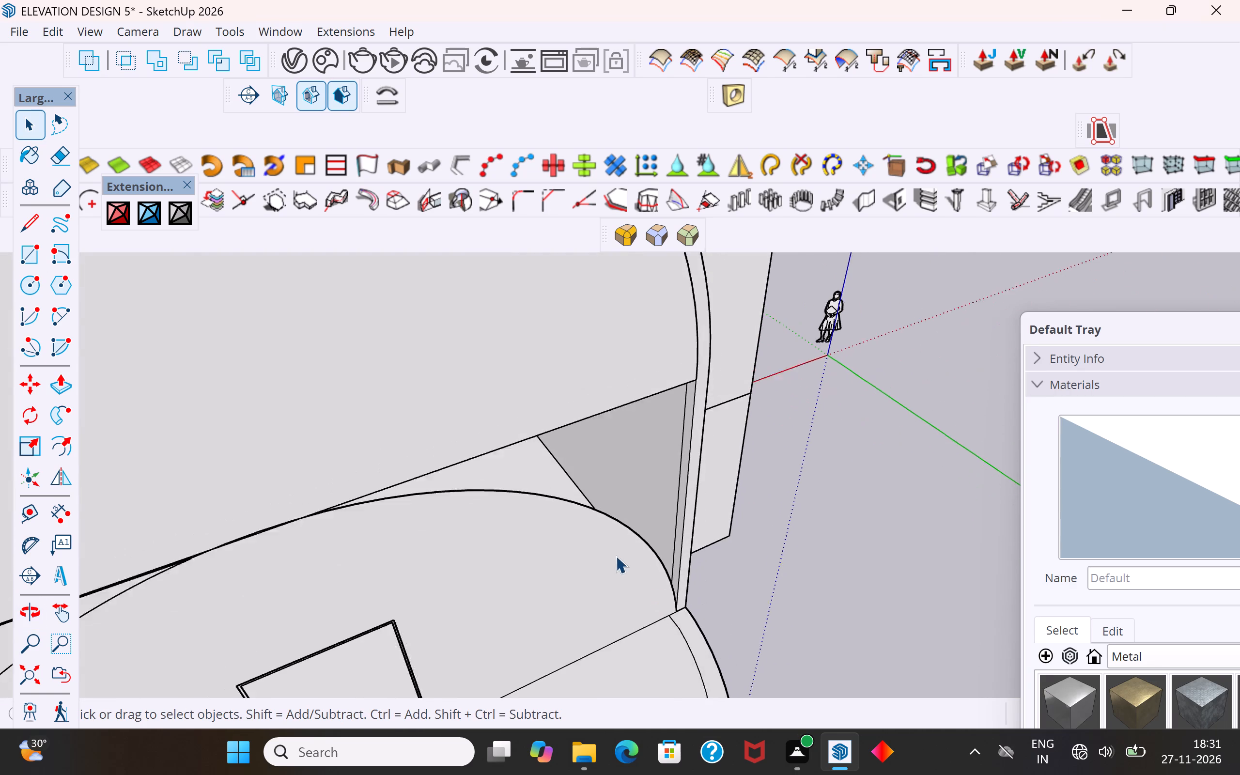
scroll(616, 556, down, 4)
scroll(338, 562, up, 4)
click(315, 589)
middle_drag(397, 584, 568, 430)
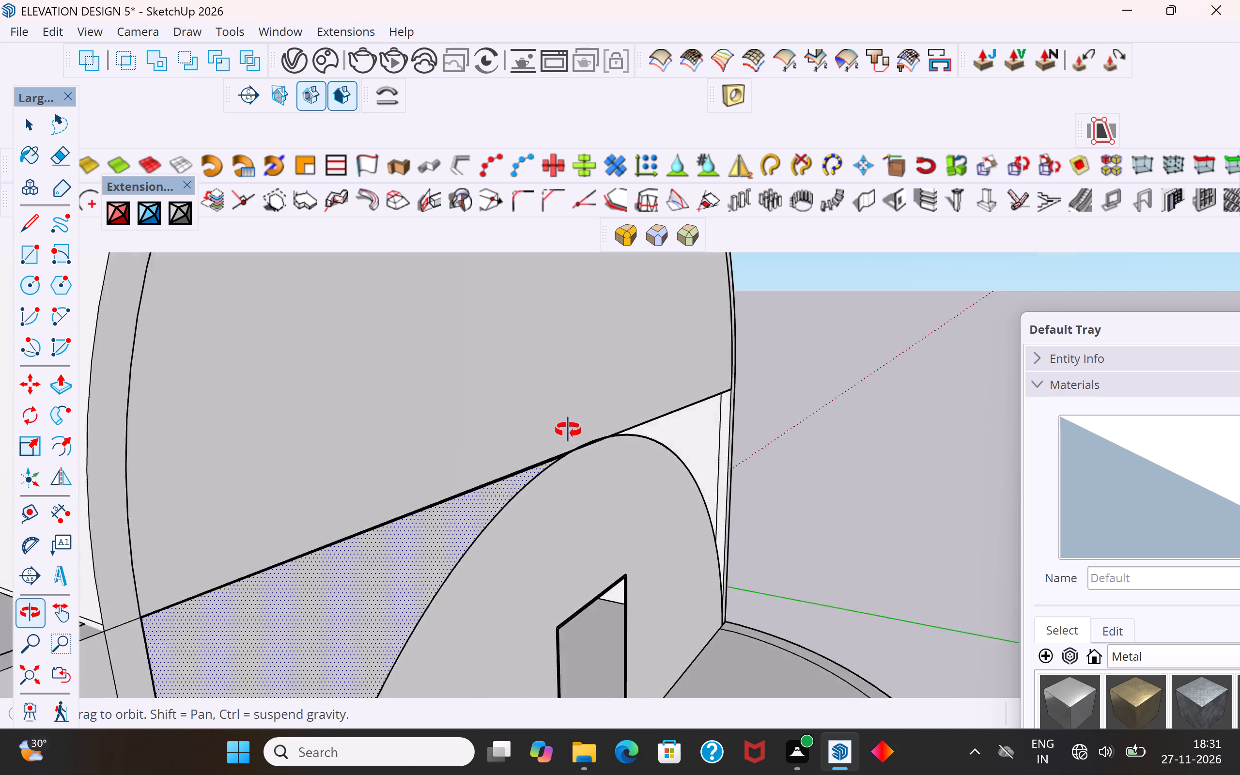
middle_drag(568, 430, 624, 428)
scroll(561, 468, up, 2)
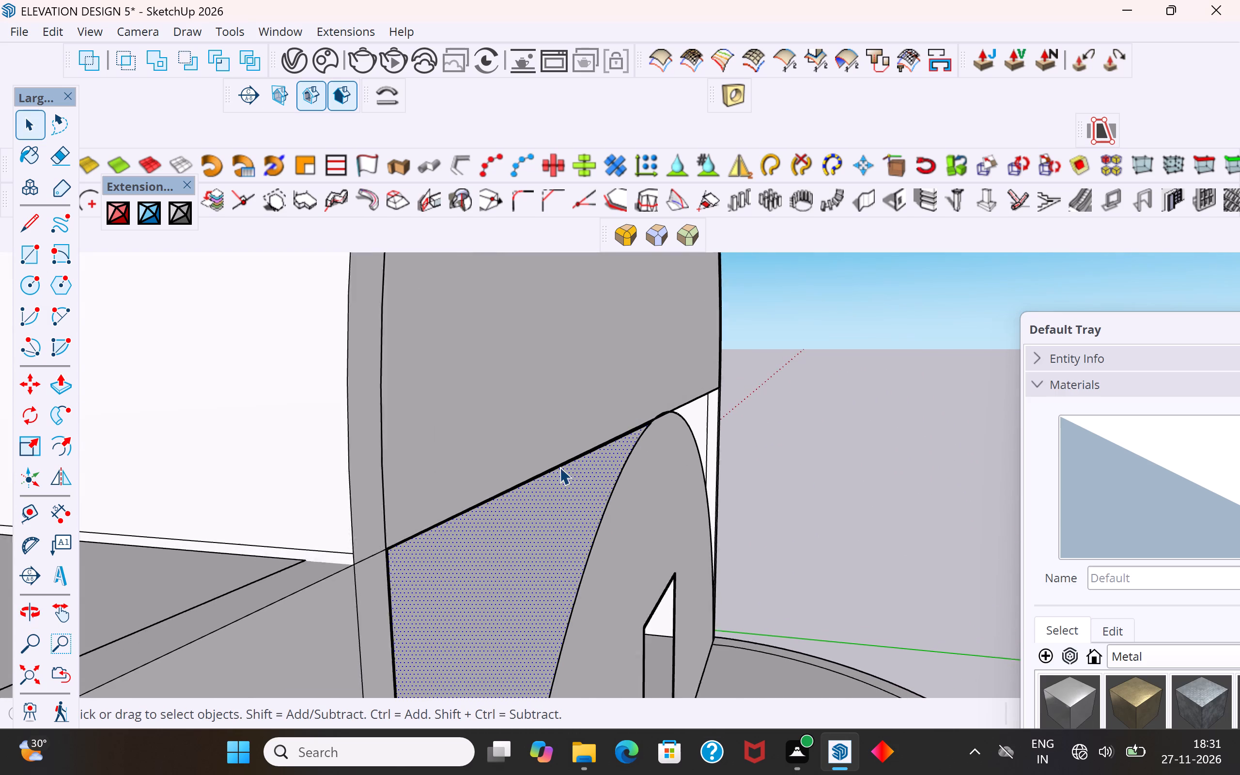
scroll(559, 467, up, 10)
middle_drag(557, 482, 544, 544)
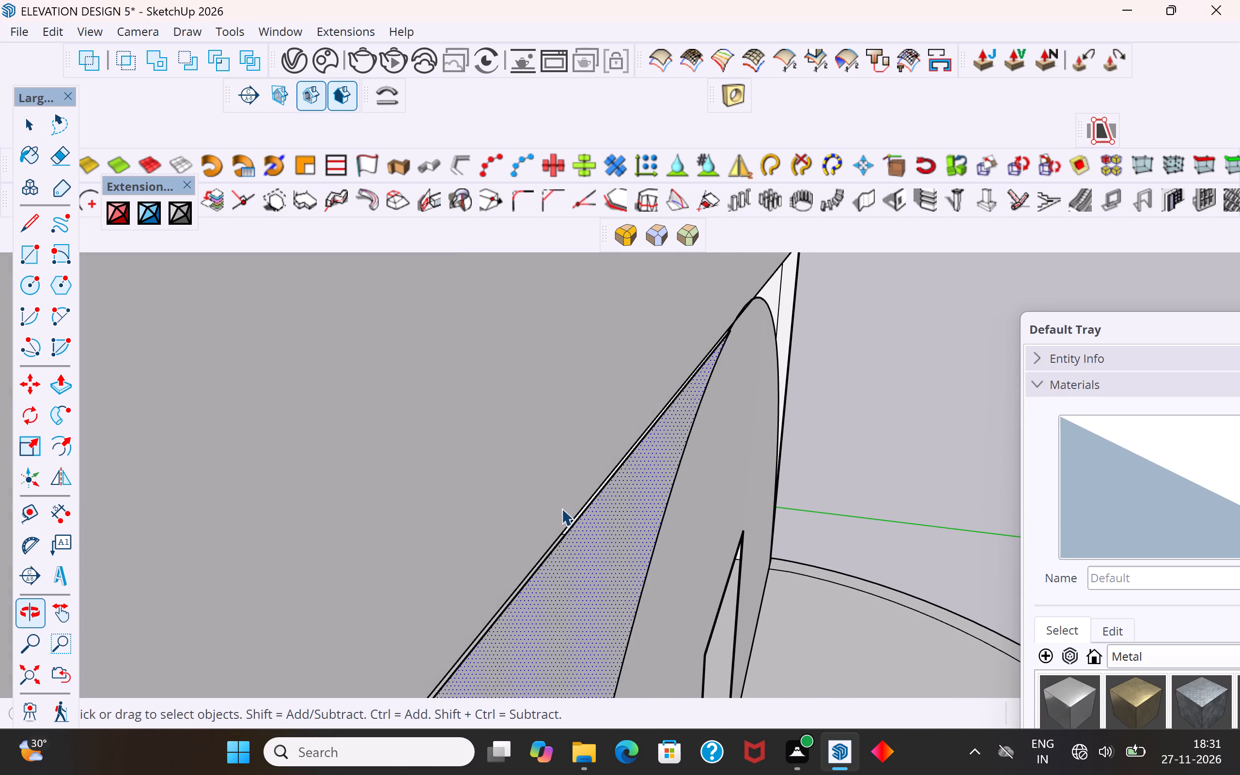
click(561, 508)
scroll(565, 526, up, 4)
middle_drag(527, 534, 329, 621)
scroll(442, 546, down, 3)
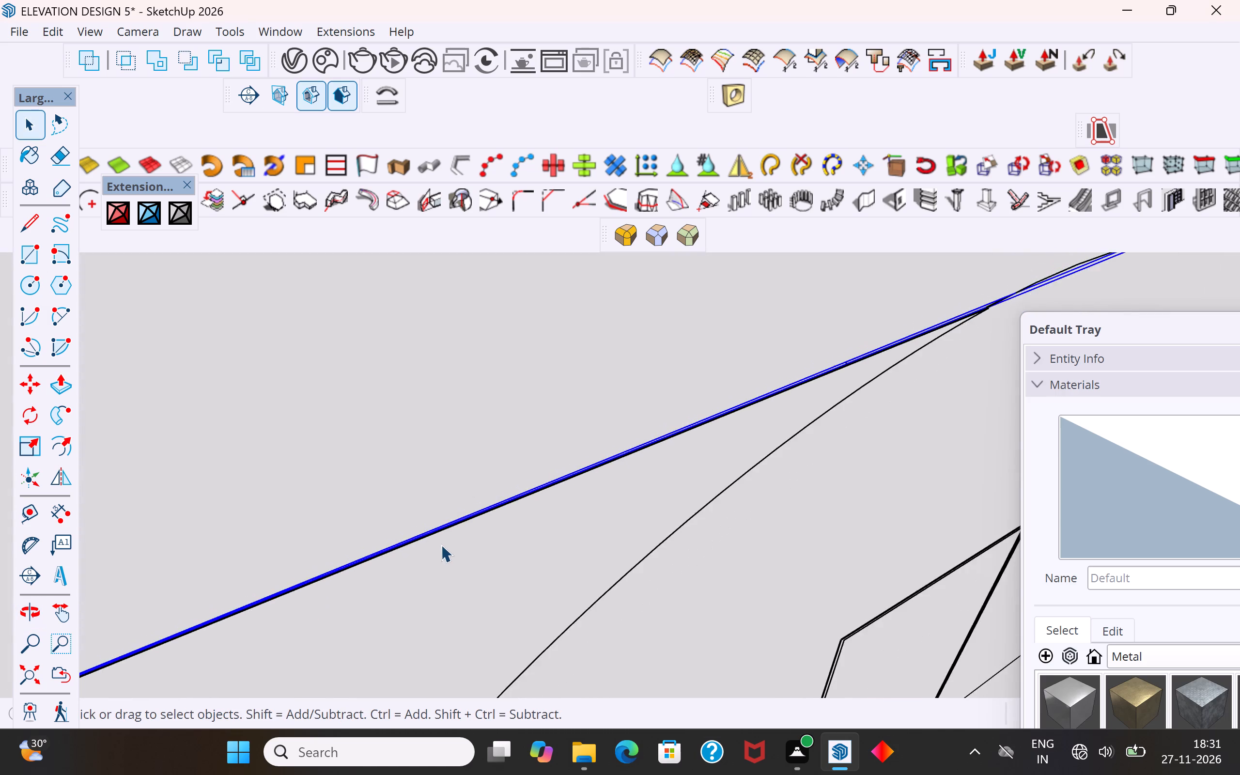
scroll(441, 544, down, 8)
middle_drag(518, 562, 259, 496)
scroll(349, 521, down, 10)
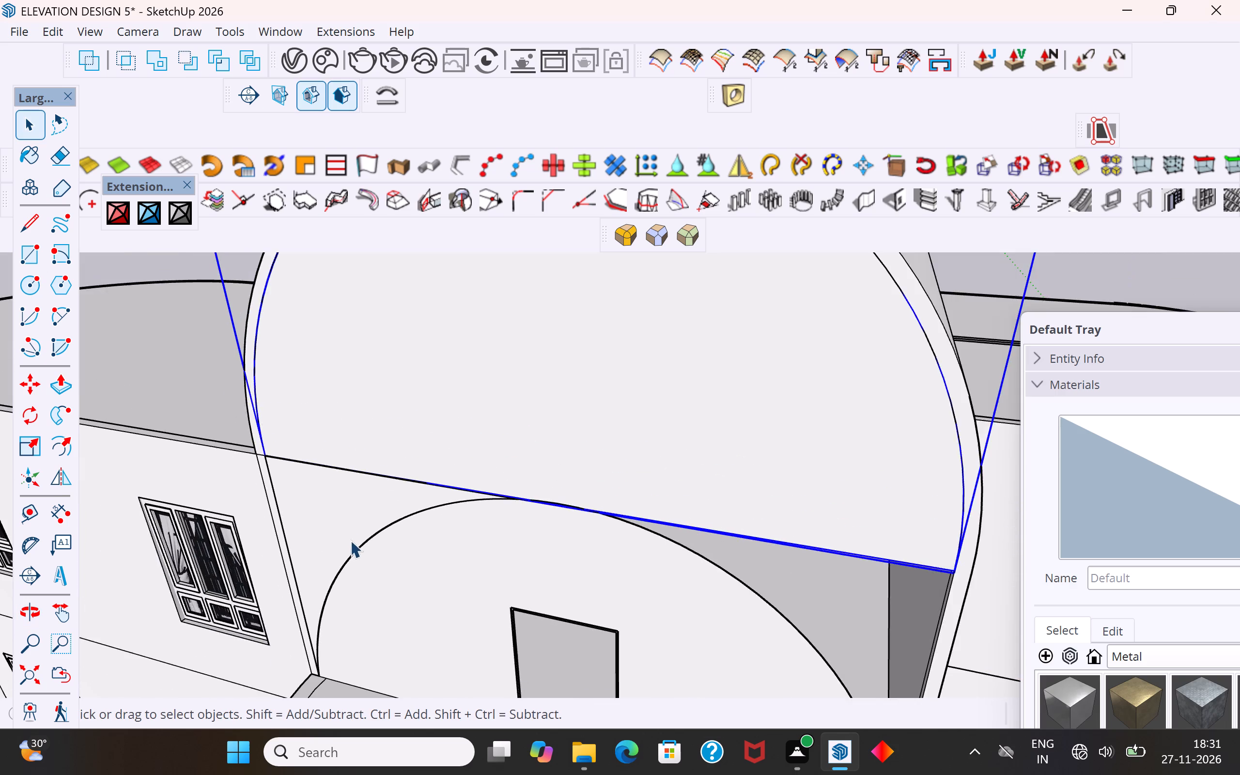
scroll(445, 498, down, 11)
click(817, 635)
Move the upper arched front piece slightly up so its lower edge meets the crown of the arch above the door.
scroll(433, 556, up, 4)
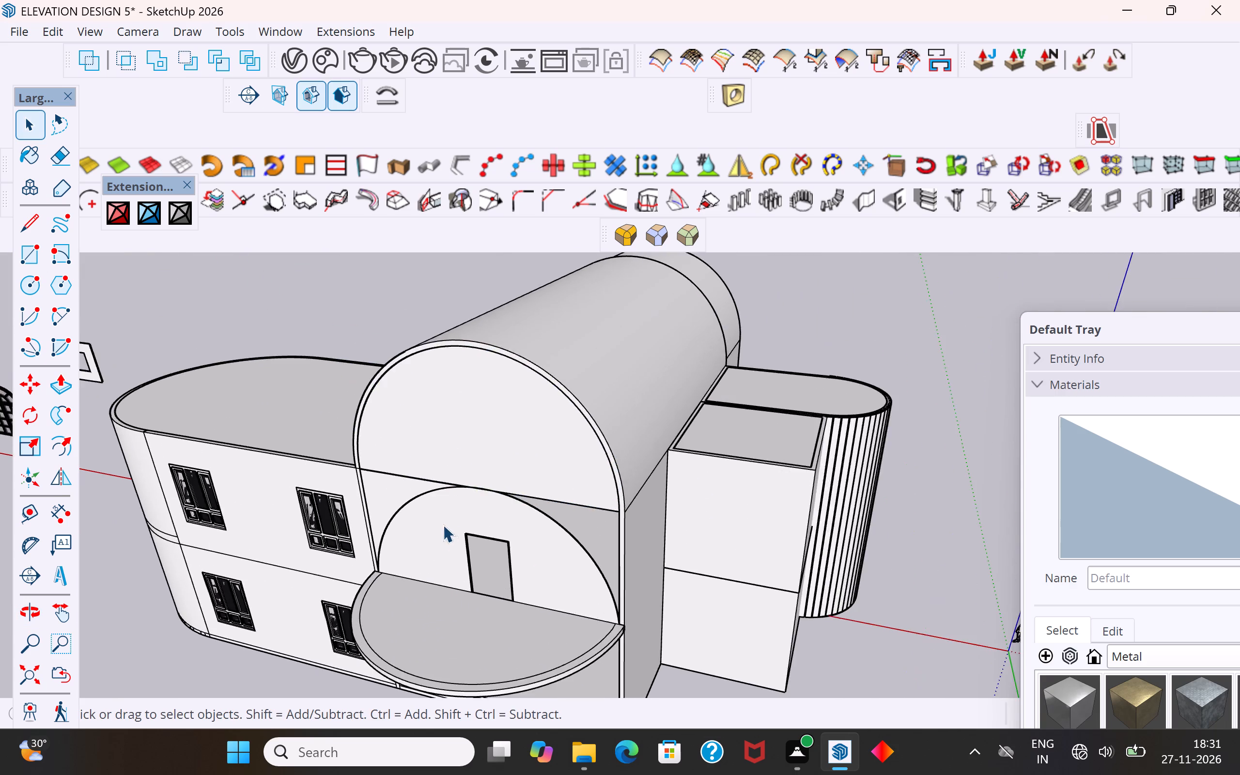
scroll(443, 525, up, 20)
scroll(443, 525, up, 3)
middle_drag(520, 468, 531, 413)
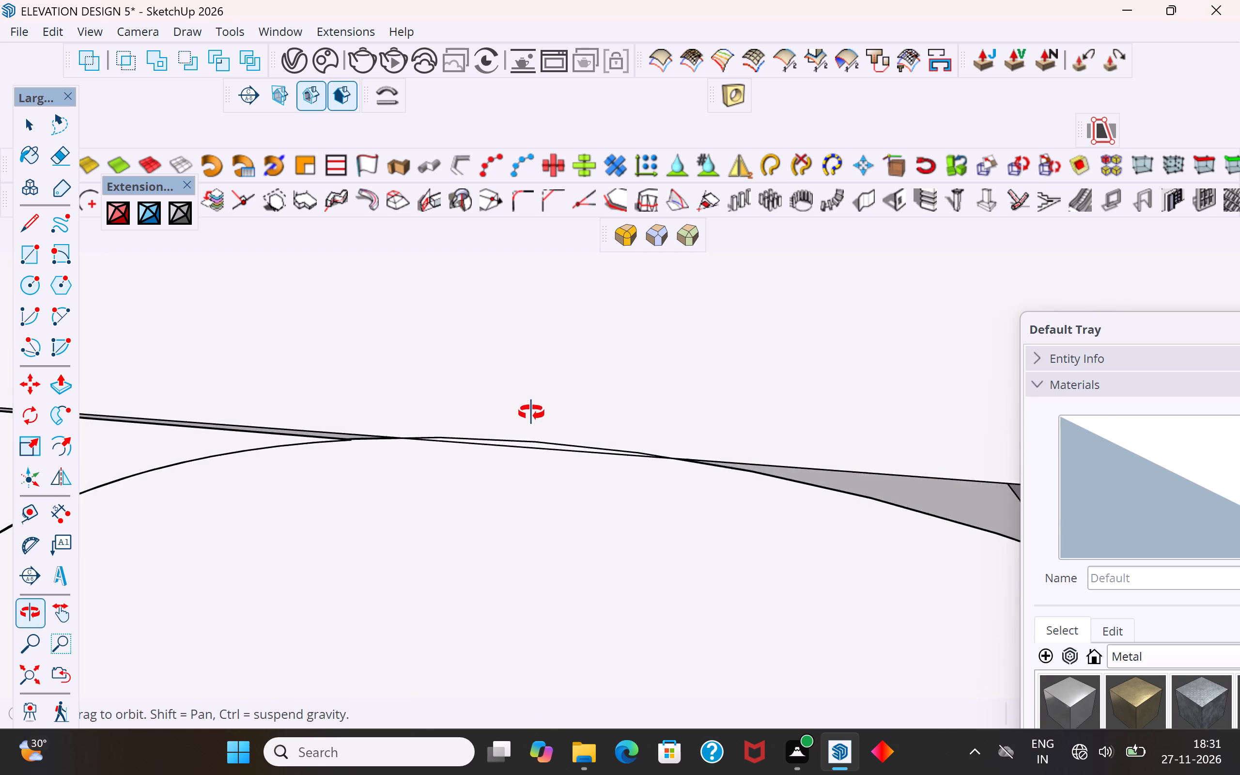
middle_drag(531, 413, 531, 410)
click(534, 390)
scroll(523, 441, up, 7)
middle_drag(522, 458, 487, 564)
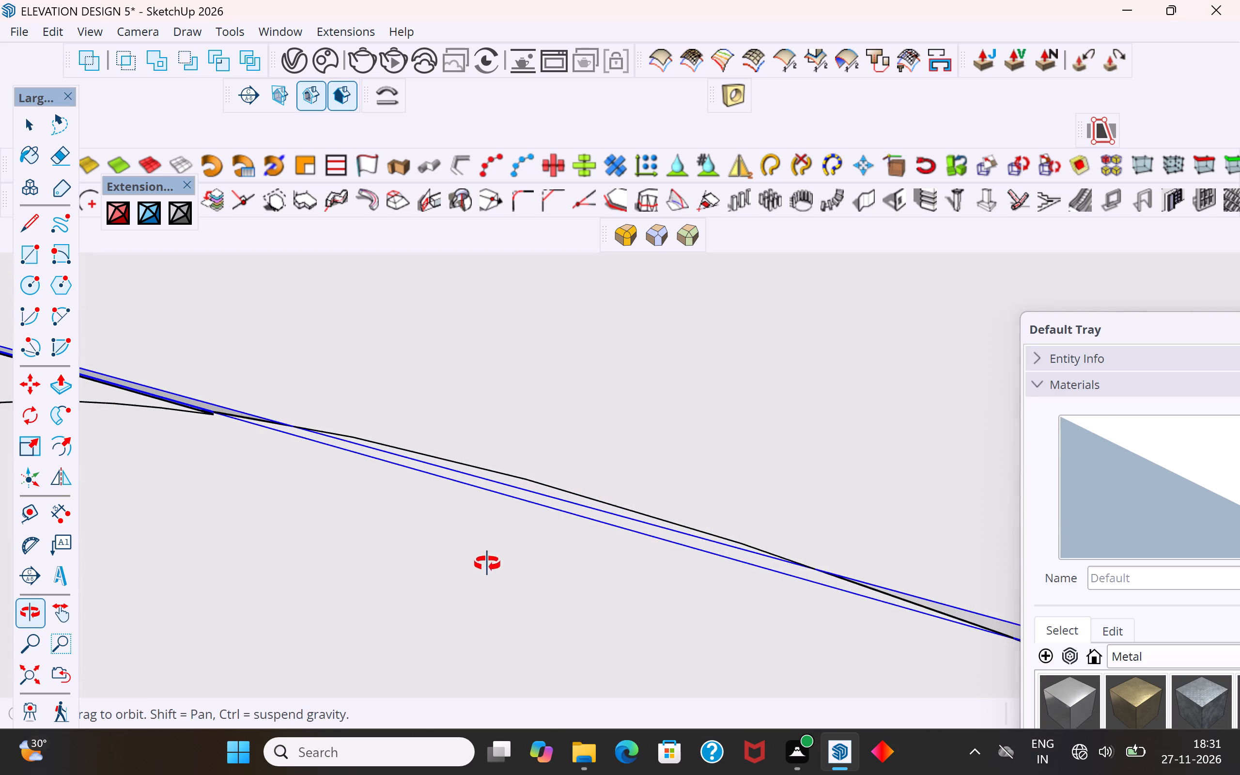
middle_drag(487, 564, 489, 565)
key(m)
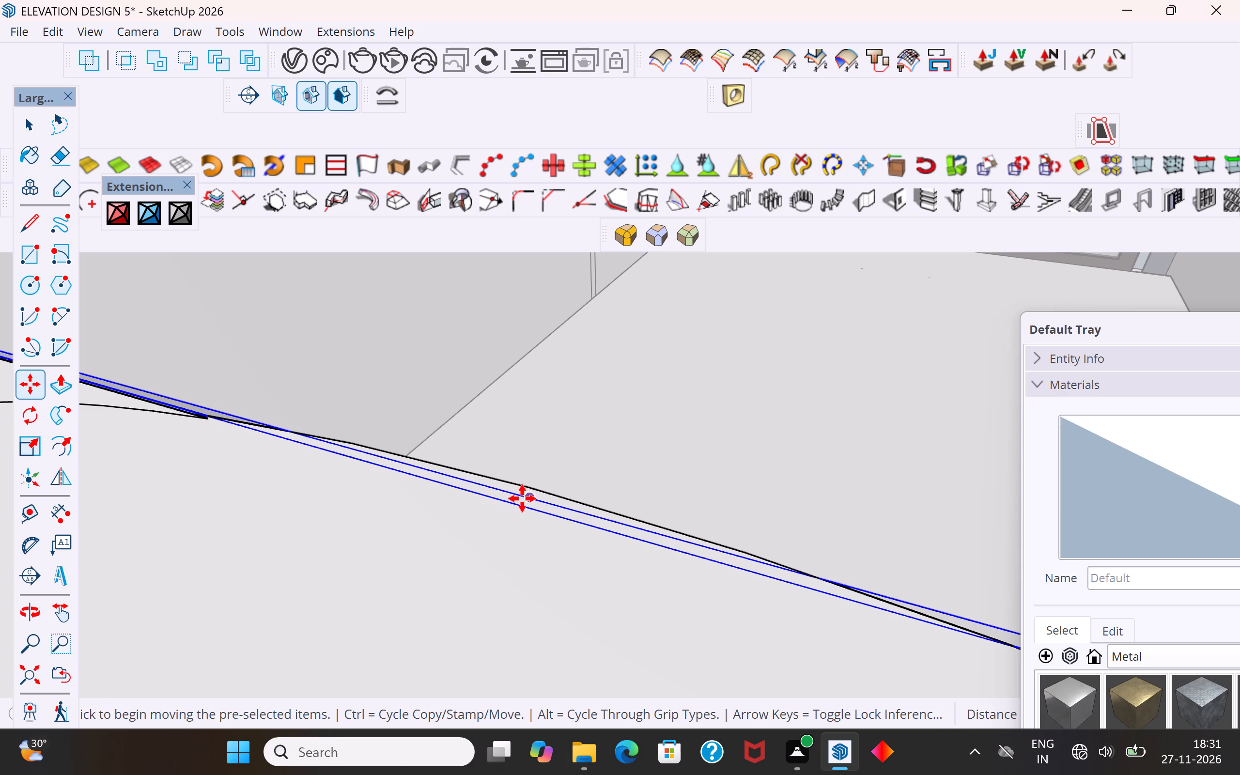
click(522, 498)
click(523, 489)
scroll(496, 577, down, 6)
middle_drag(512, 573, 663, 535)
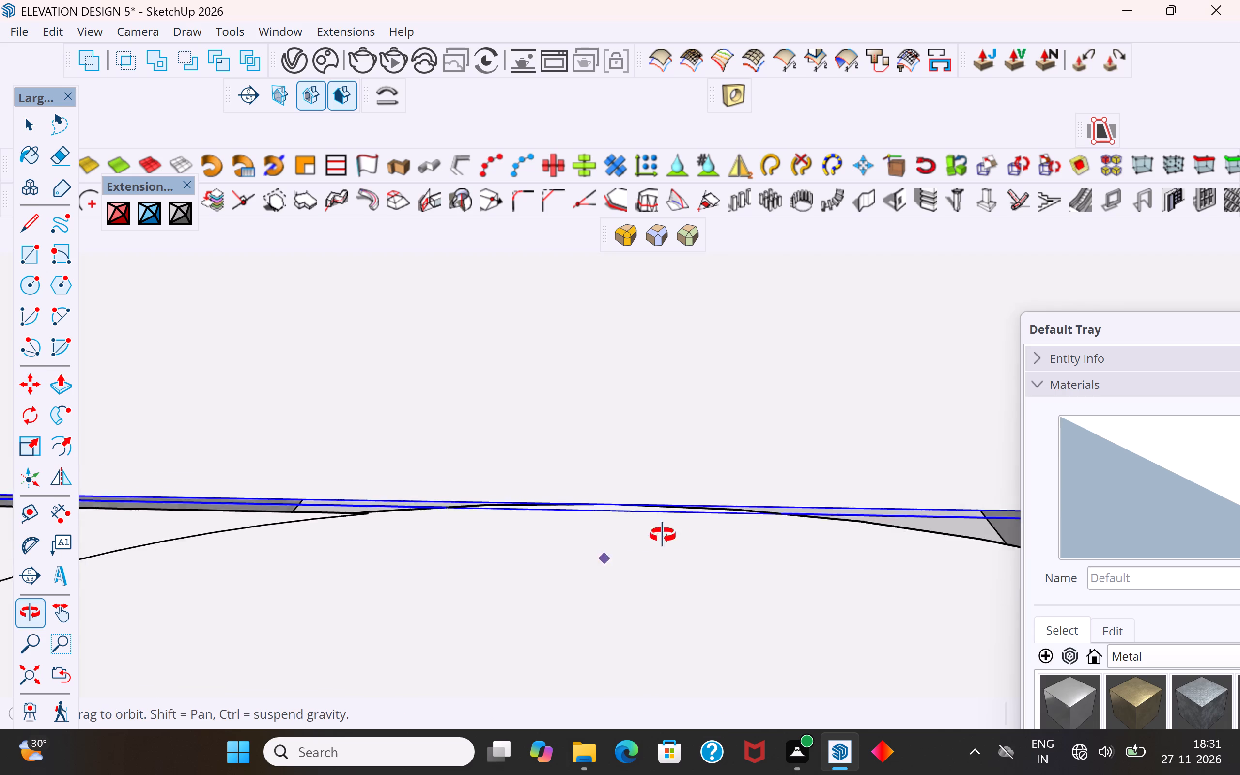
middle_drag(663, 535, 681, 541)
scroll(414, 594, down, 20)
scroll(414, 594, down, 3)
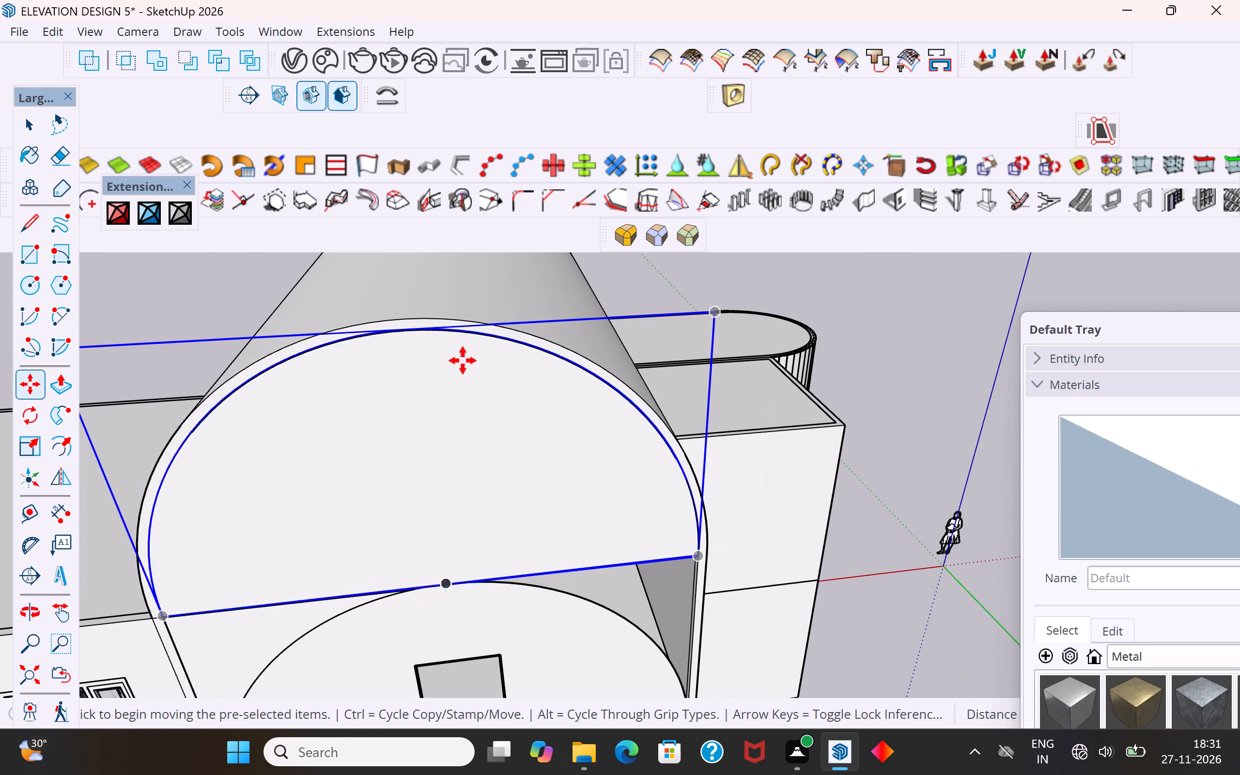
click(19, 130)
click(853, 314)
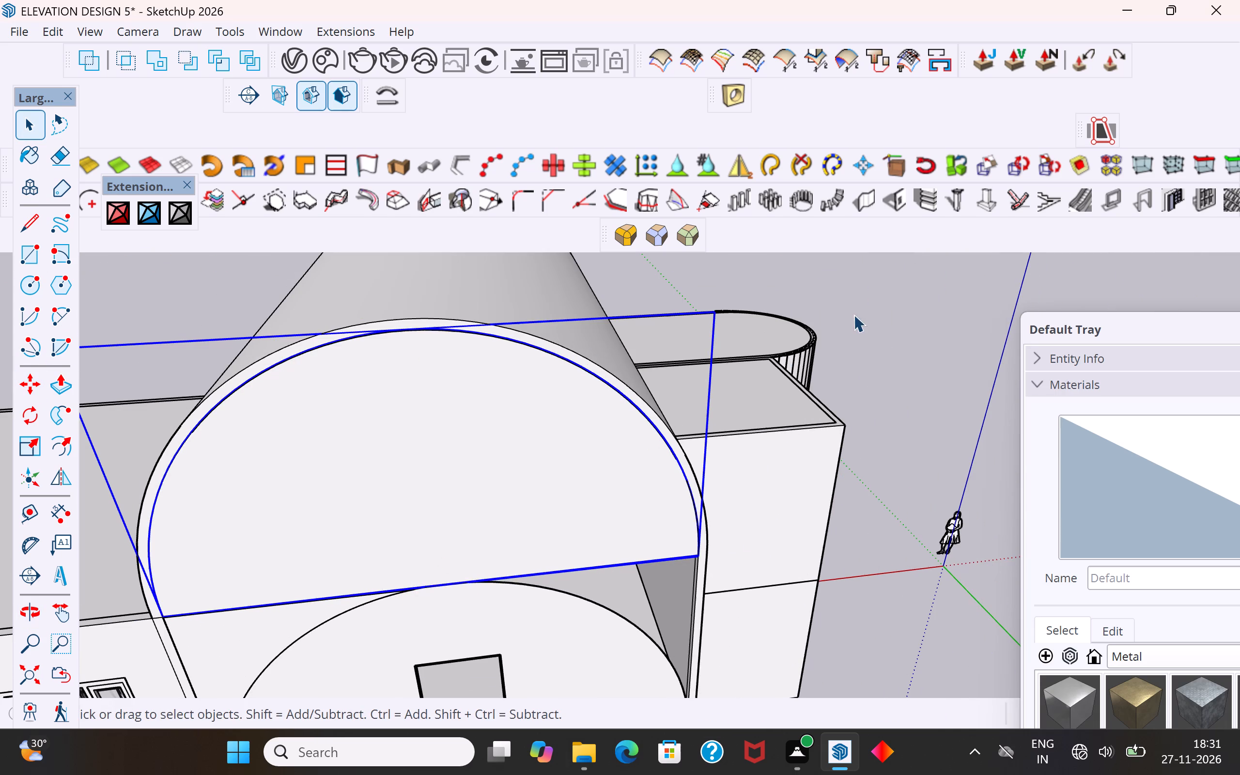
Delete the face filling the space beside the arch, under the upper front piece.
click(294, 628)
key(Delete)
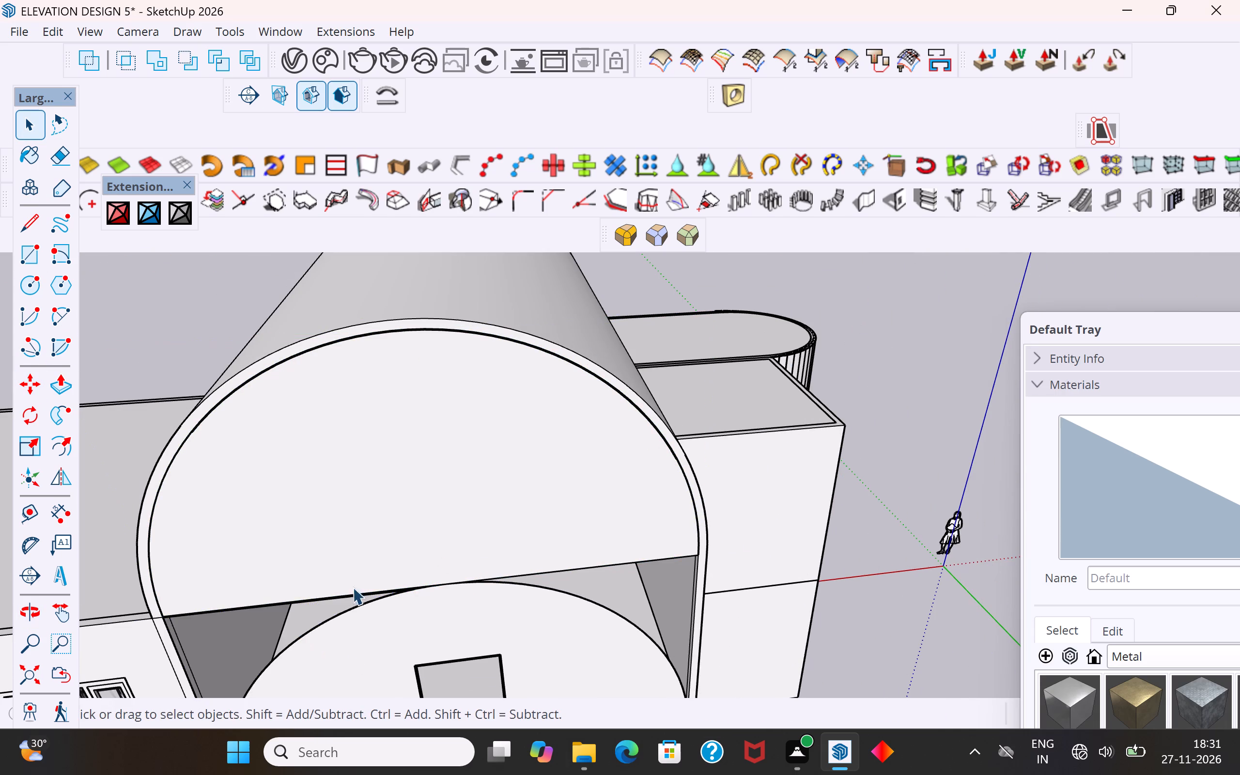
Delete the leftover line running along the upper front piece's lower edge above the arch.
scroll(472, 532, down, 5)
middle_drag(386, 643, 534, 513)
scroll(539, 541, up, 3)
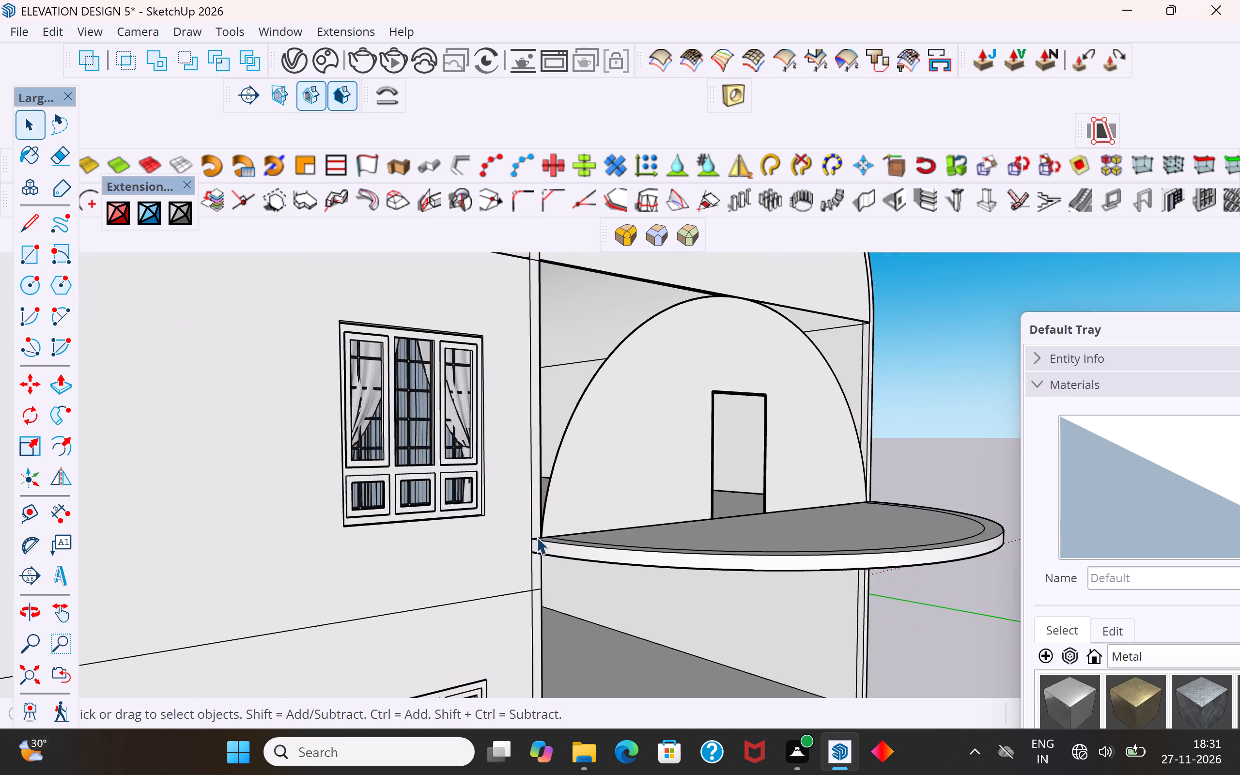
scroll(536, 537, up, 5)
scroll(490, 635, down, 6)
middle_drag(490, 660, 429, 753)
scroll(457, 483, up, 4)
middle_drag(458, 478, 468, 543)
scroll(458, 478, up, 1)
scroll(413, 443, down, 16)
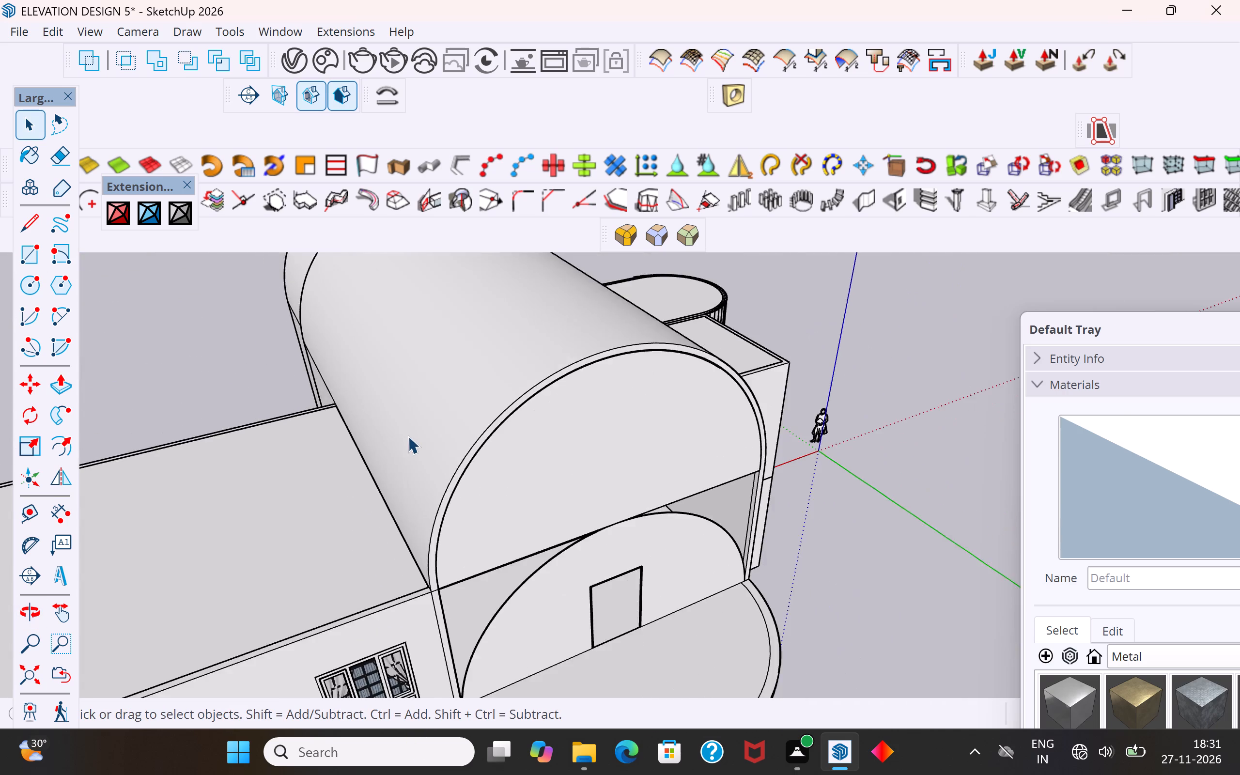
middle_drag(427, 528, 437, 575)
scroll(476, 646, up, 10)
scroll(414, 579, up, 3)
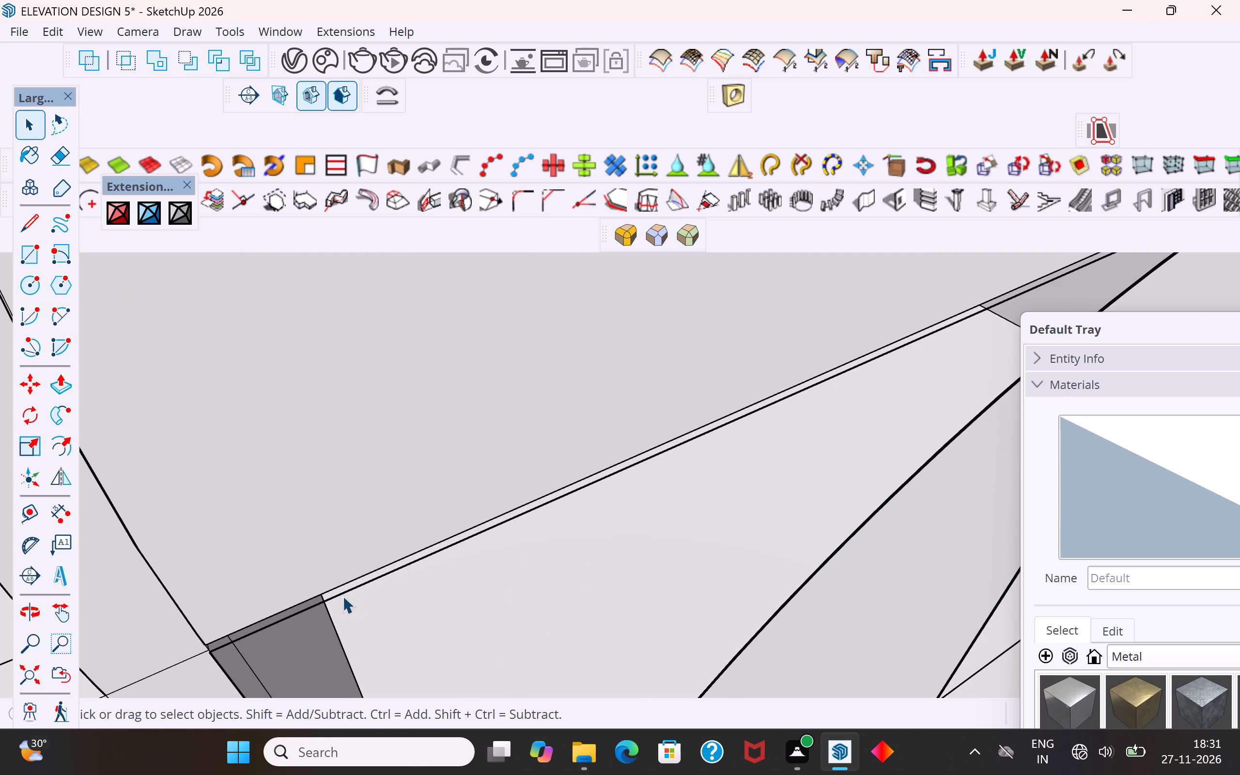
click(342, 592)
key(Delete)
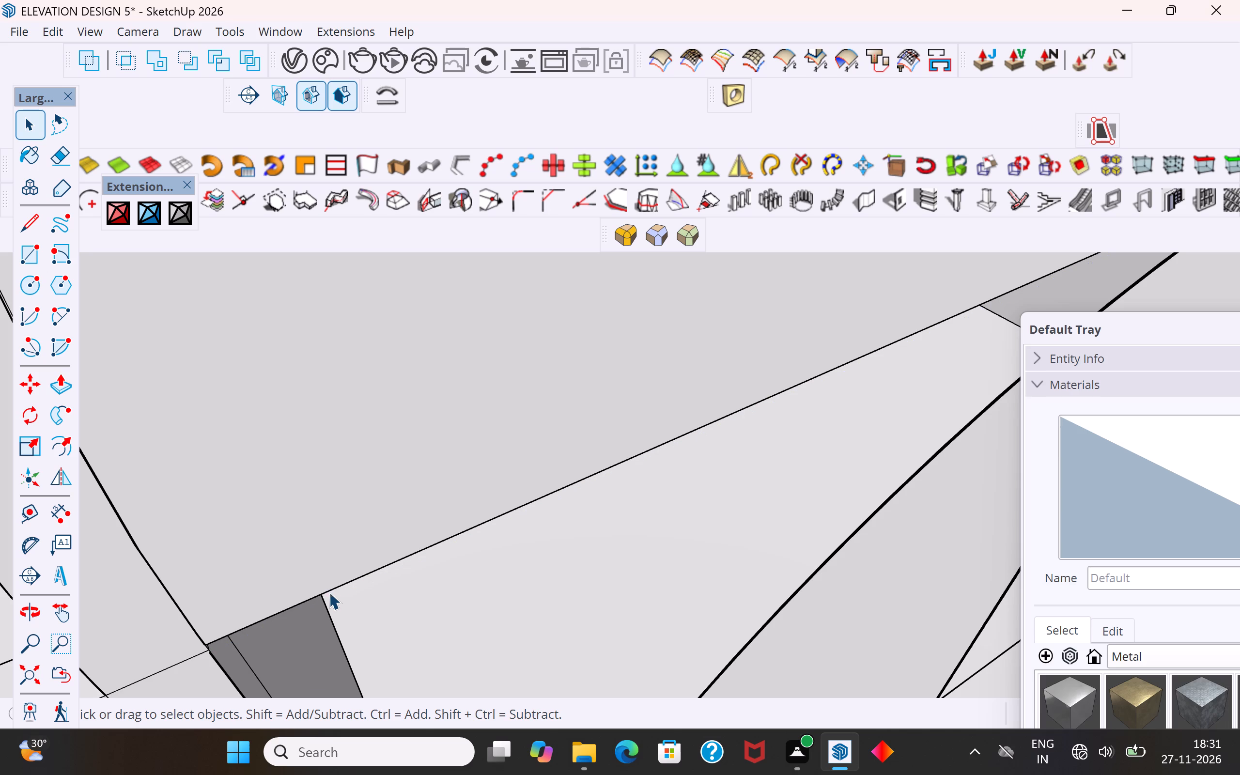
Delete the leftover upright line between the upper front's lower corner and the arch's base corner.
scroll(224, 578, down, 10)
click(219, 587)
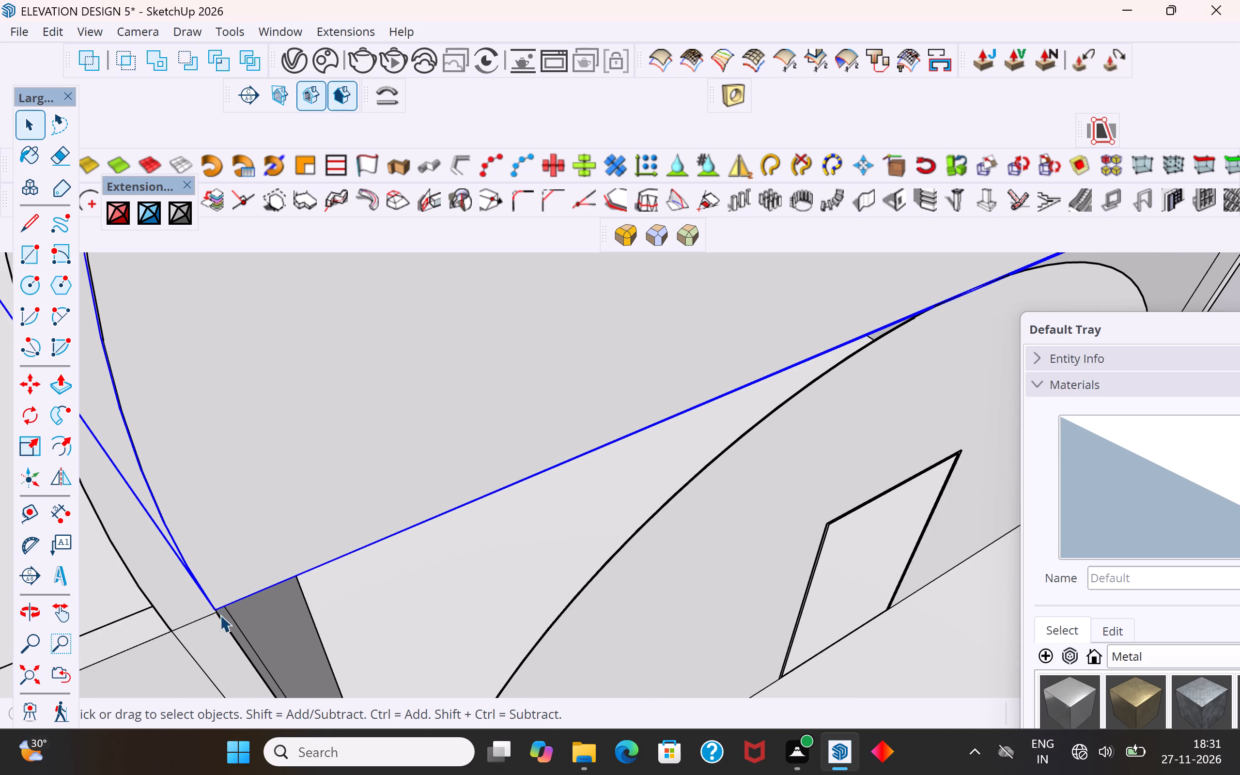
middle_drag(320, 634, 181, 678)
scroll(741, 470, down, 8)
middle_drag(730, 501, 712, 523)
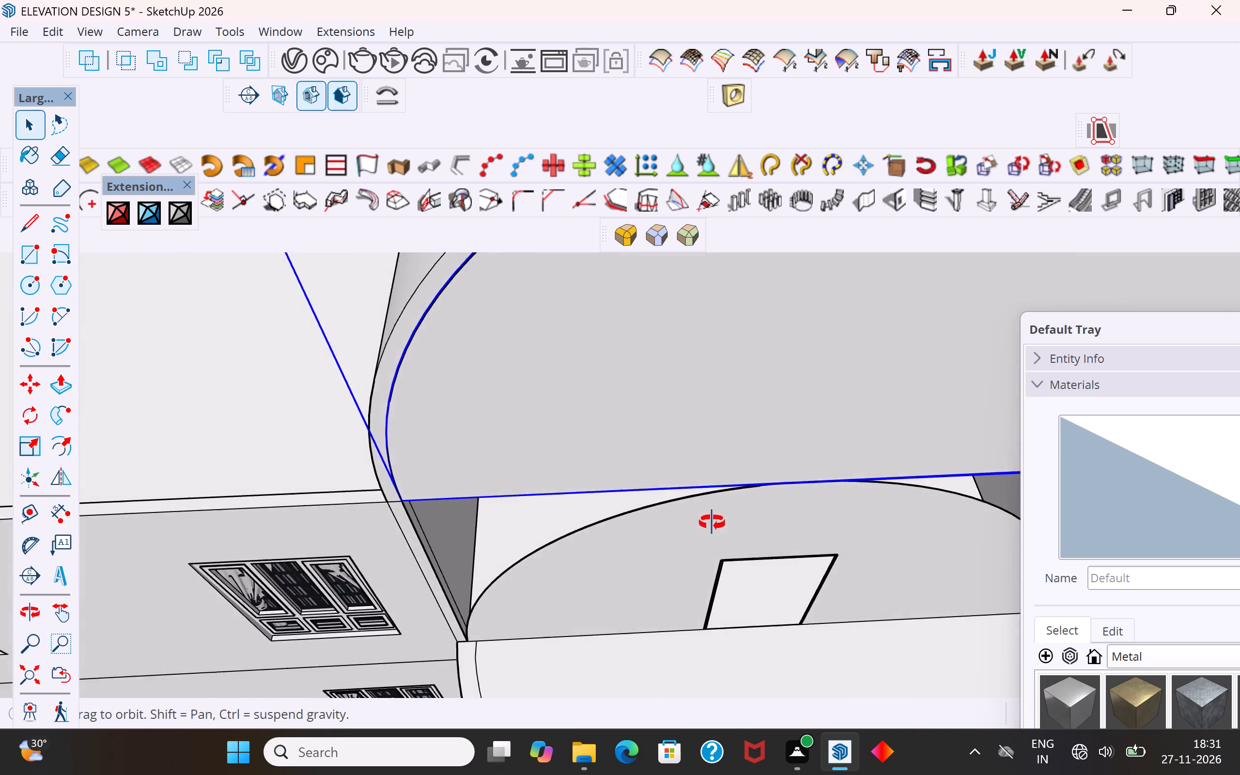
middle_drag(712, 523, 486, 522)
scroll(456, 345, up, 20)
scroll(456, 345, up, 2)
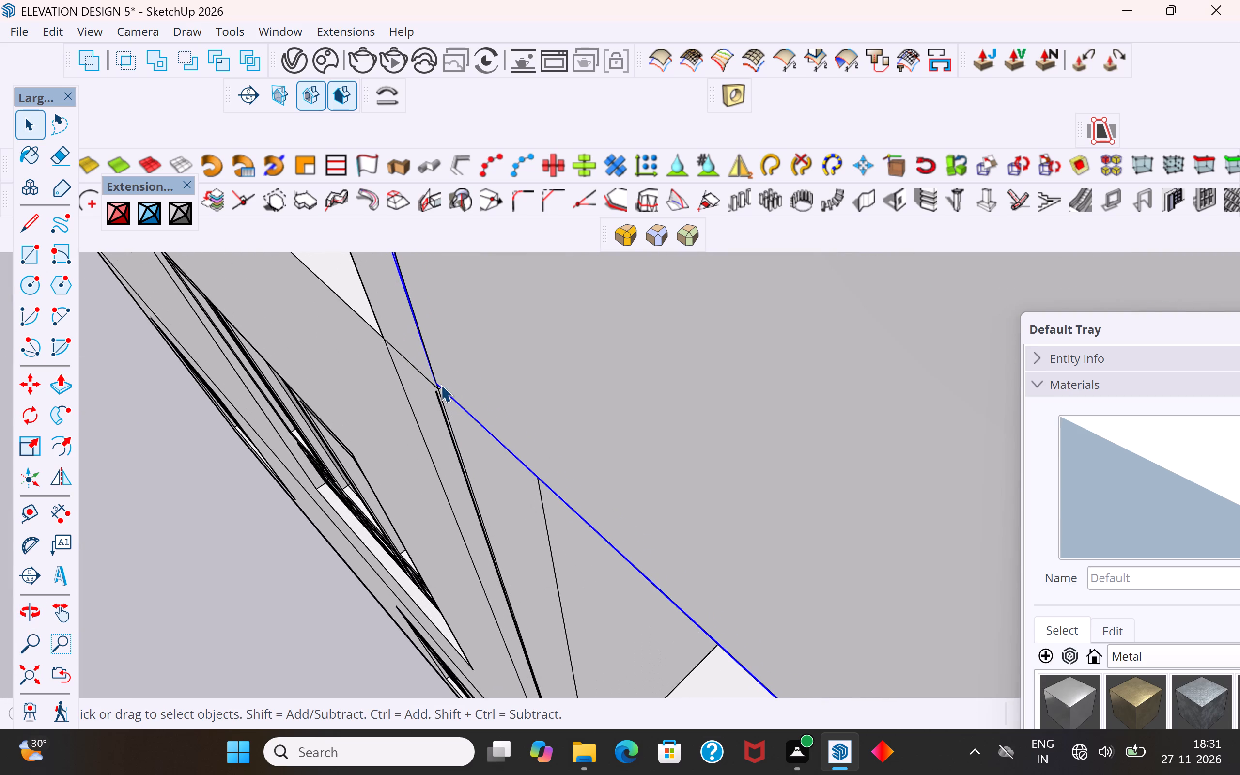
scroll(441, 385, up, 3)
click(435, 403)
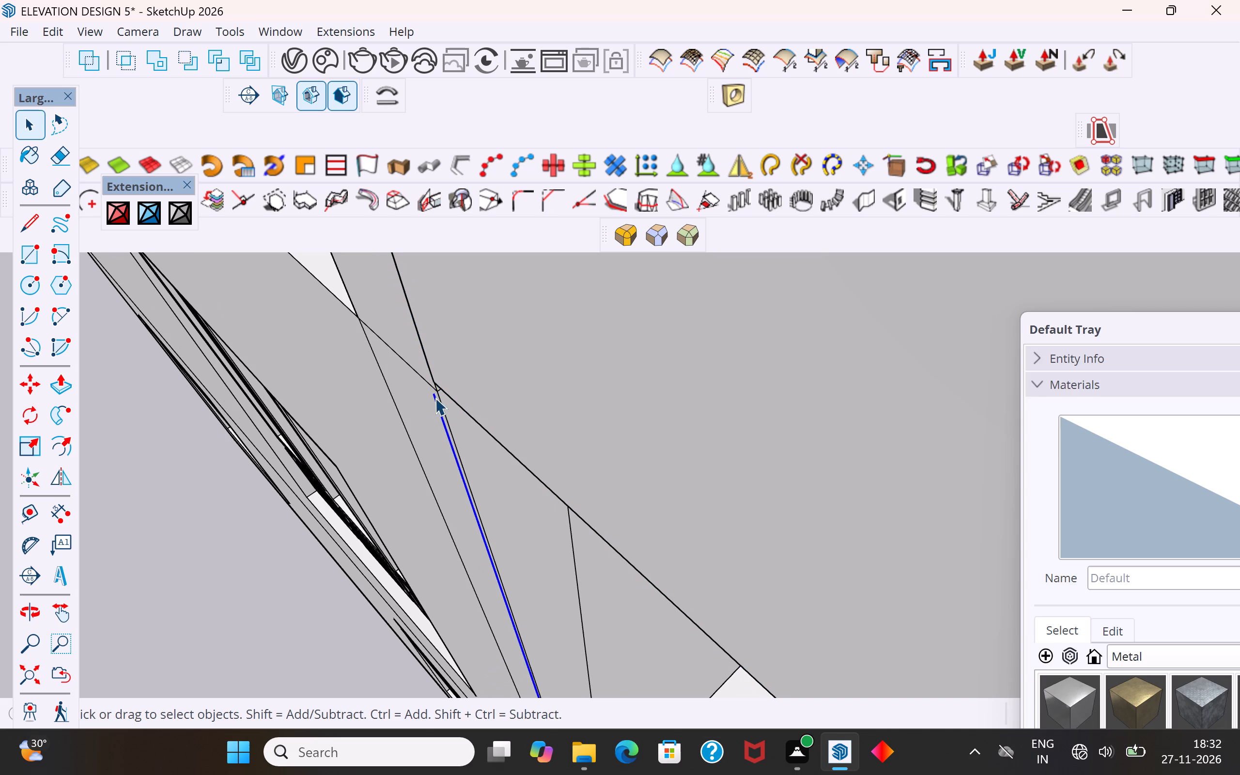
key(Delete)
Move the upper arched front piece slightly by its lower corner so it meets the frame corner beside the windowed wing.
click(449, 375)
scroll(434, 393, up, 5)
middle_drag(445, 387, 475, 349)
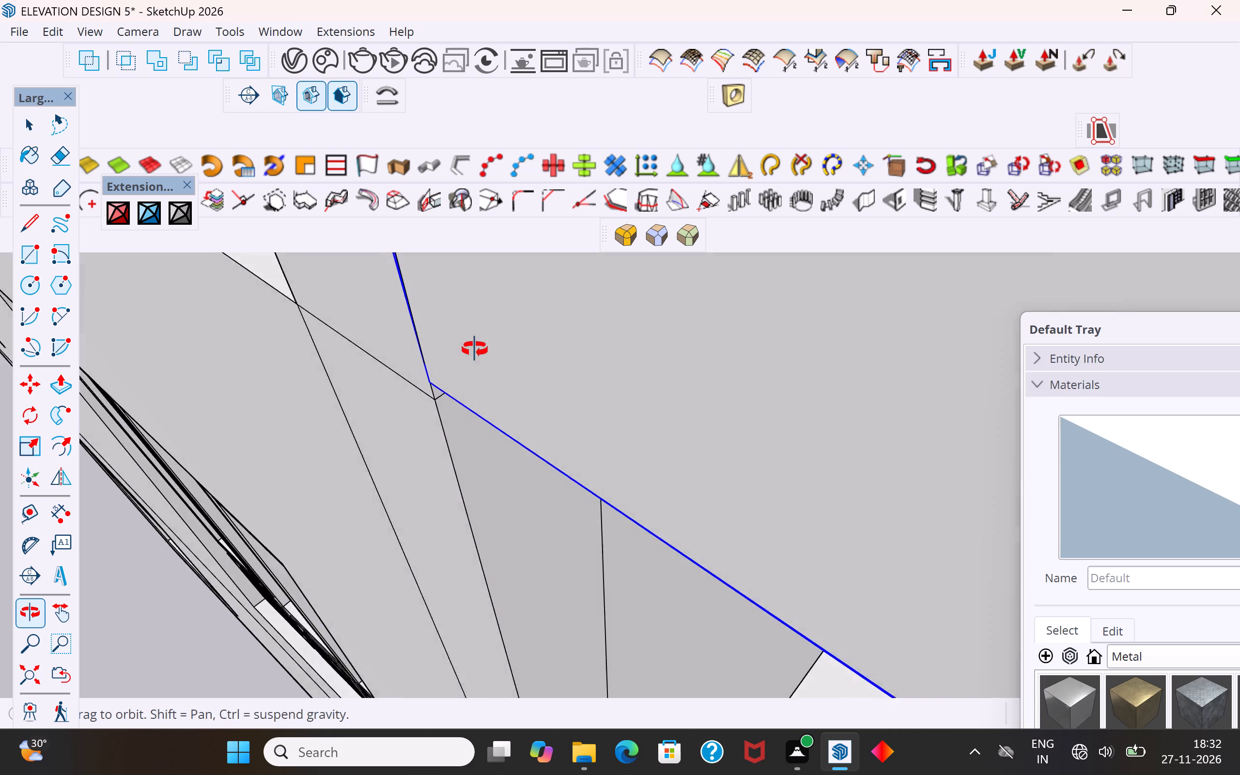
middle_drag(475, 349, 487, 327)
key(m)
click(429, 389)
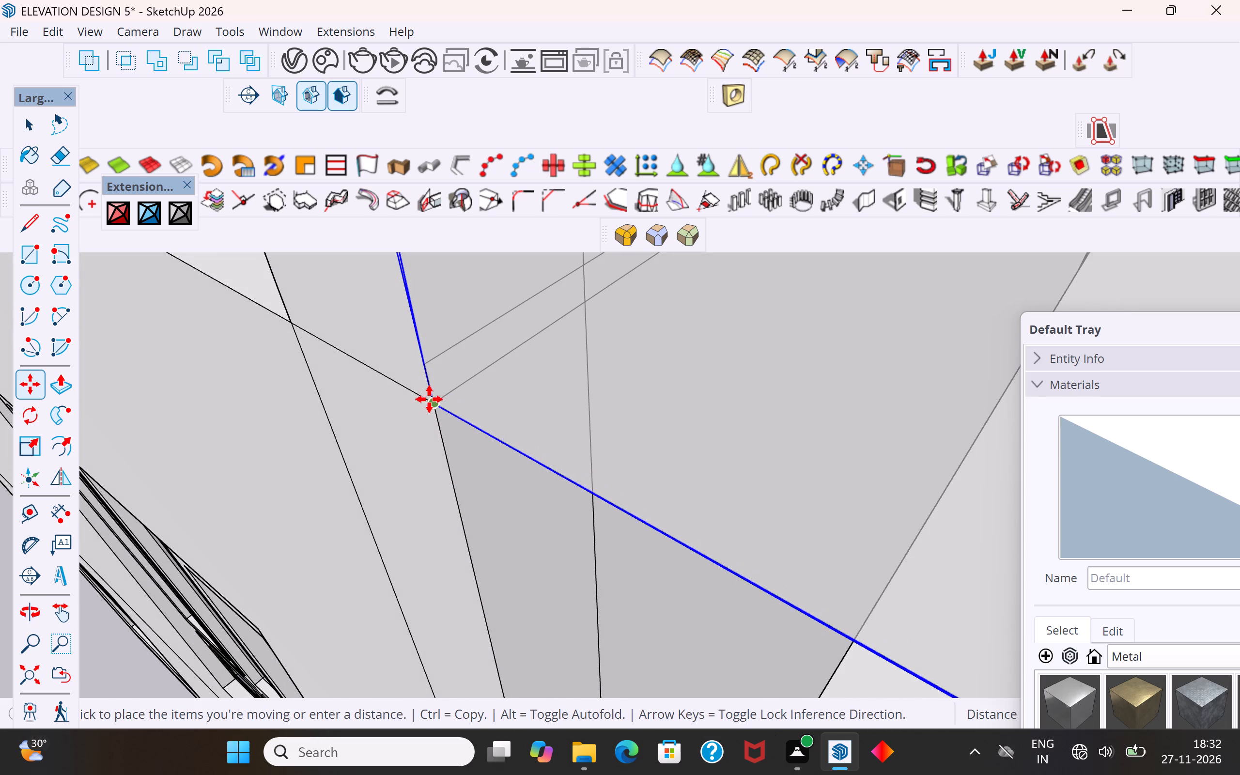
click(430, 402)
scroll(421, 498, down, 17)
scroll(399, 506, up, 1)
scroll(399, 506, down, 5)
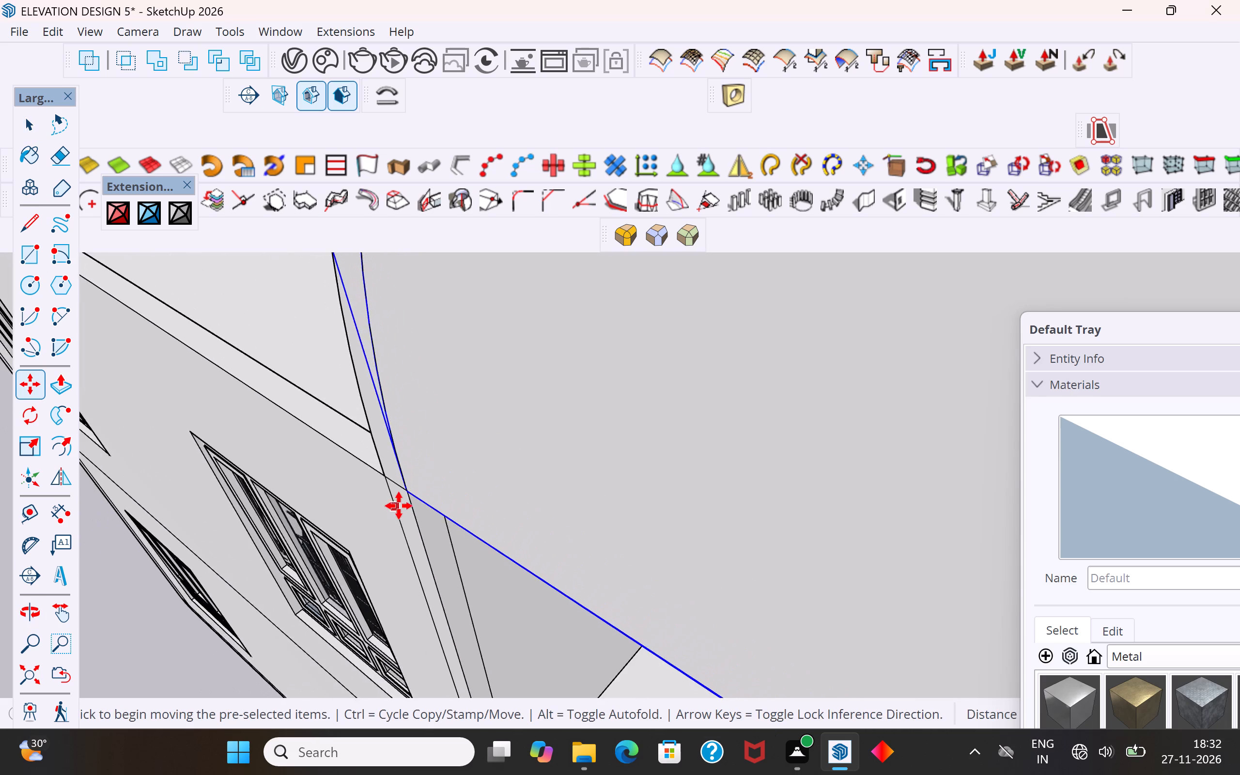
scroll(399, 506, down, 13)
middle_drag(416, 507, 657, 448)
scroll(452, 477, down, 10)
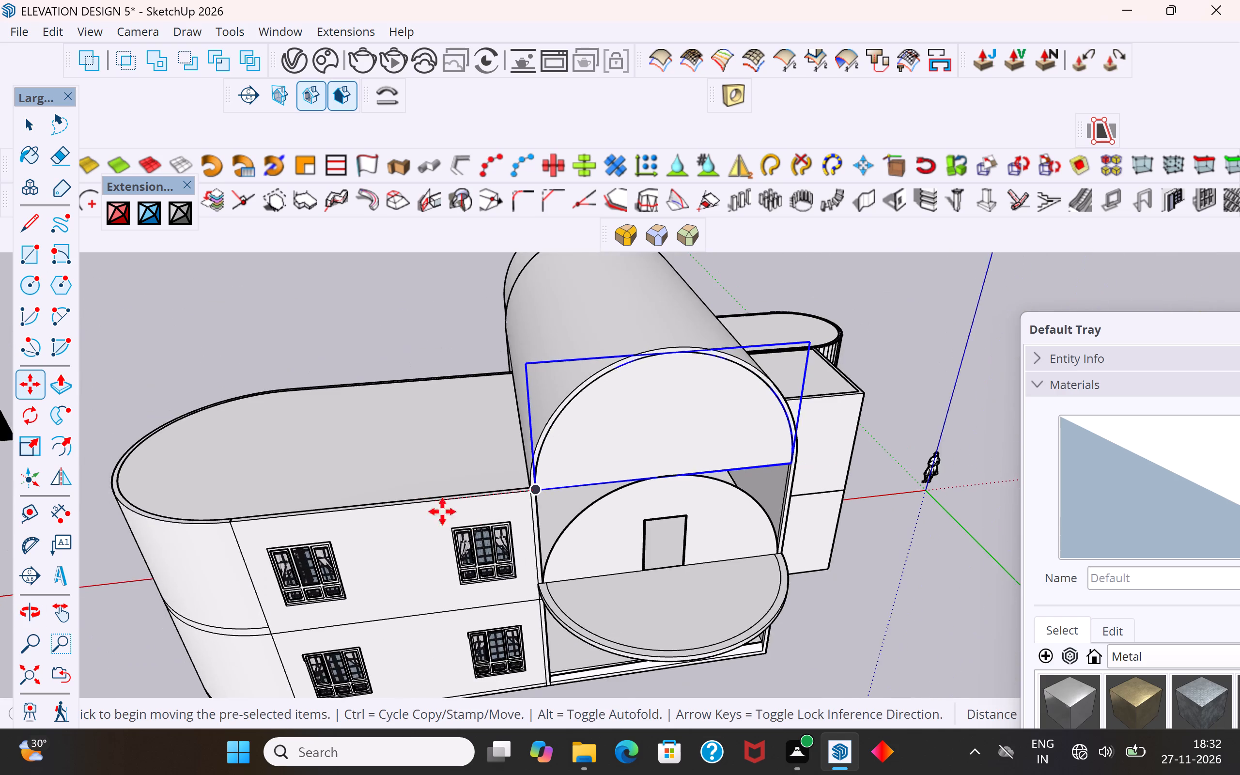
middle_drag(727, 543, 852, 496)
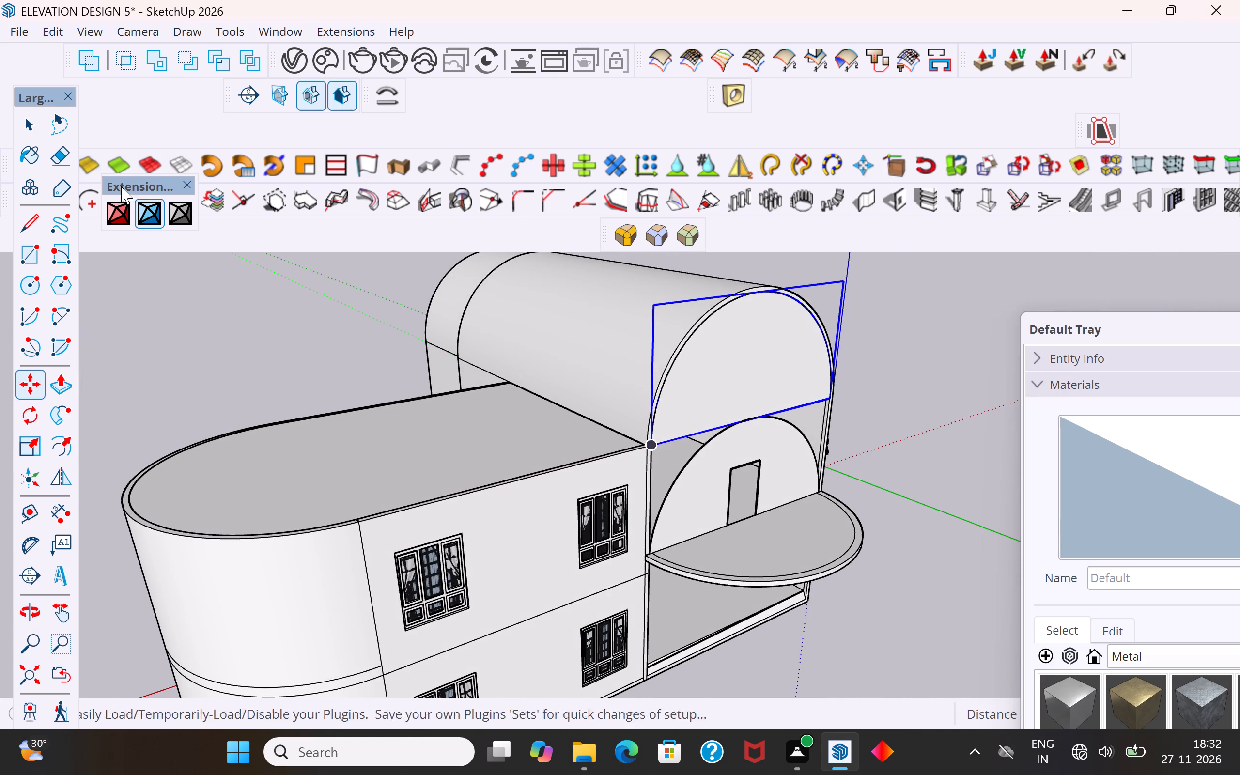
click(40, 124)
click(222, 356)
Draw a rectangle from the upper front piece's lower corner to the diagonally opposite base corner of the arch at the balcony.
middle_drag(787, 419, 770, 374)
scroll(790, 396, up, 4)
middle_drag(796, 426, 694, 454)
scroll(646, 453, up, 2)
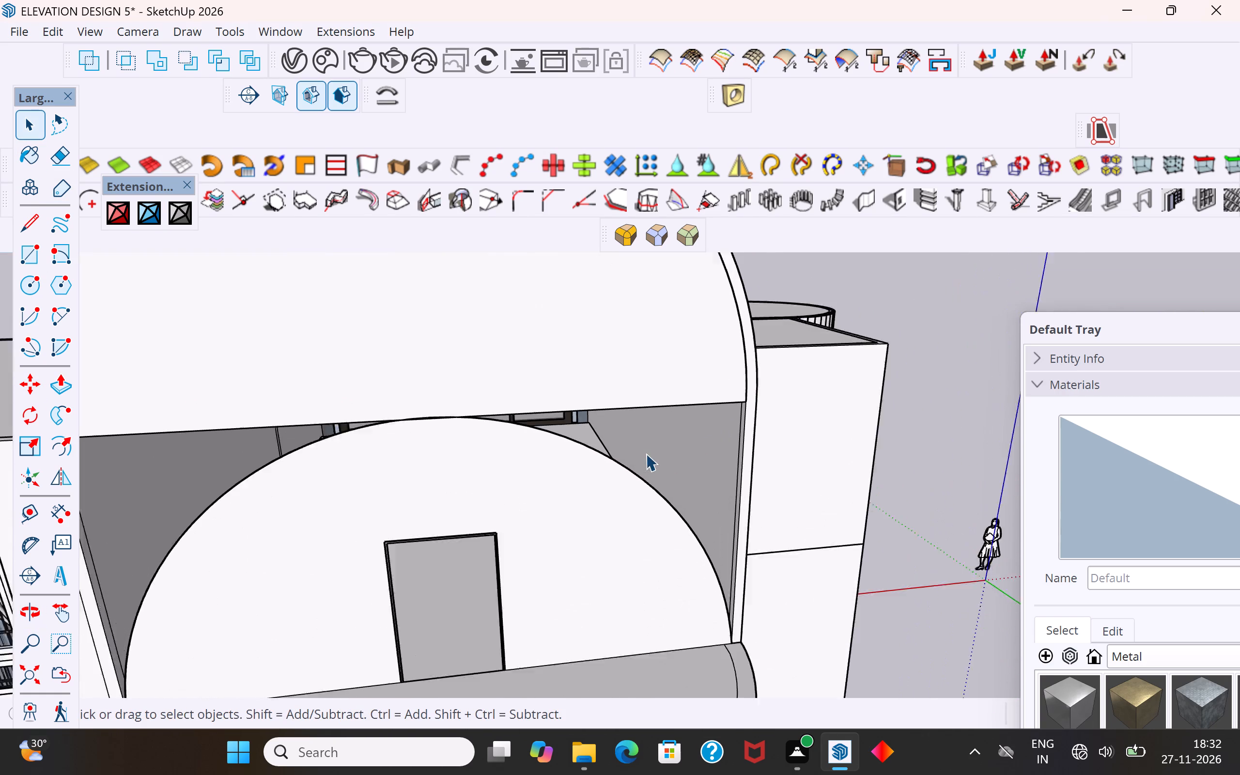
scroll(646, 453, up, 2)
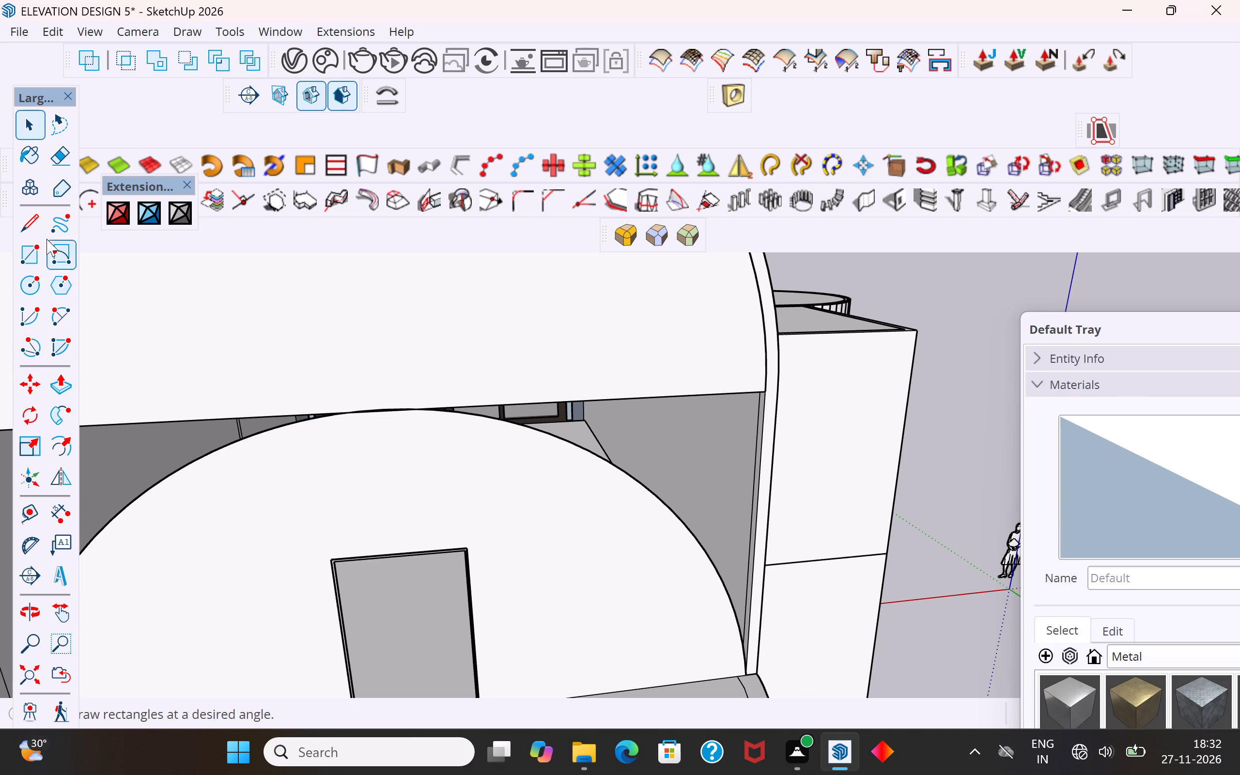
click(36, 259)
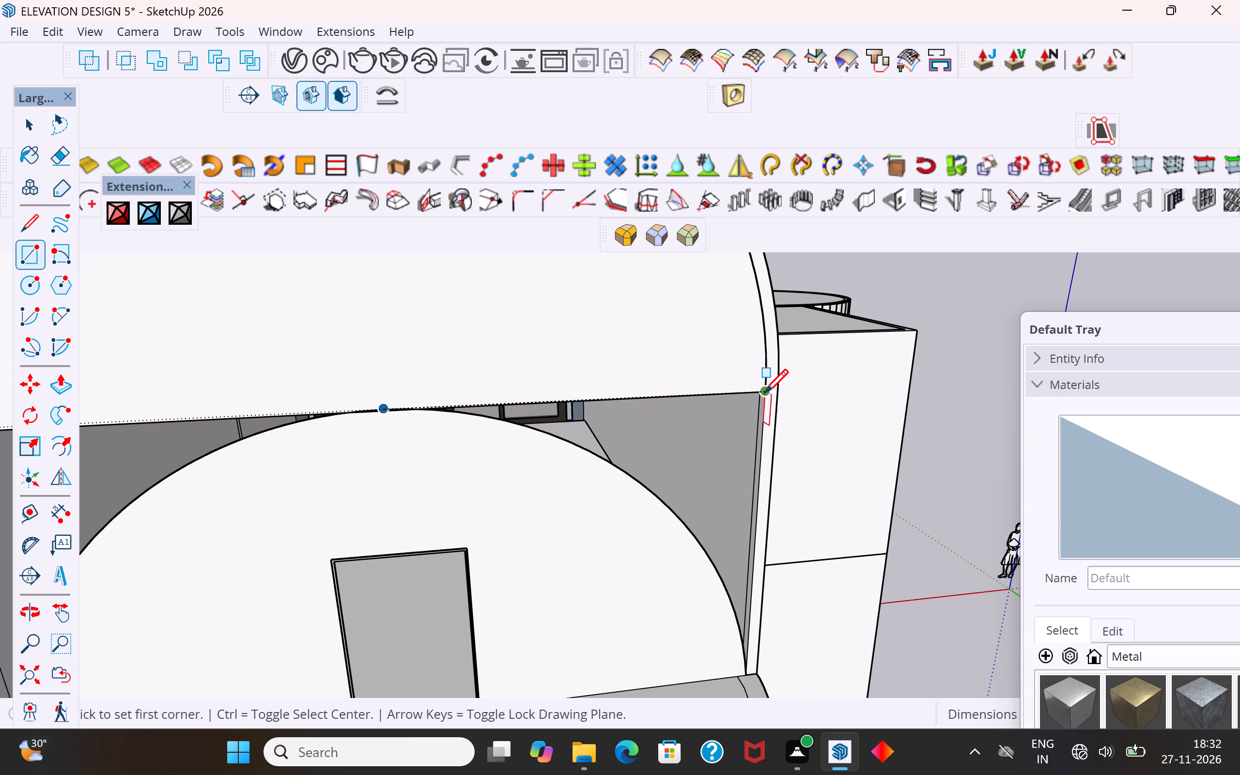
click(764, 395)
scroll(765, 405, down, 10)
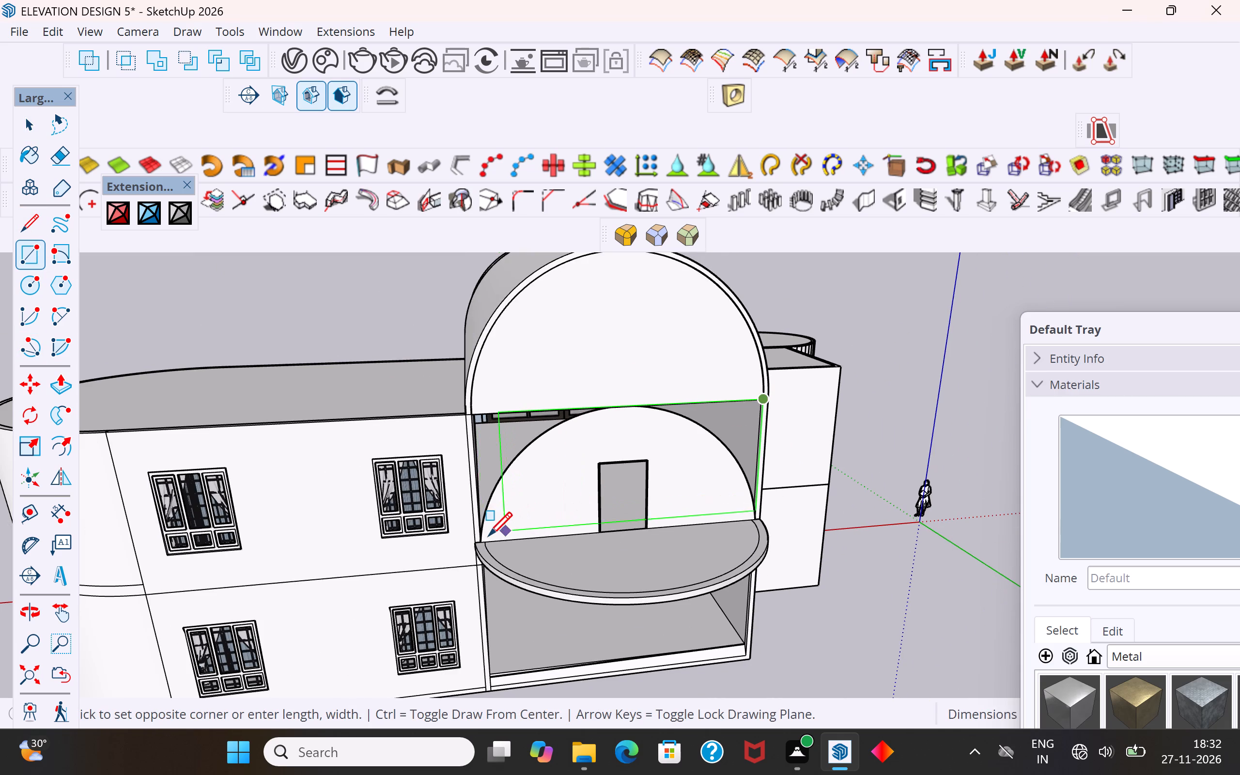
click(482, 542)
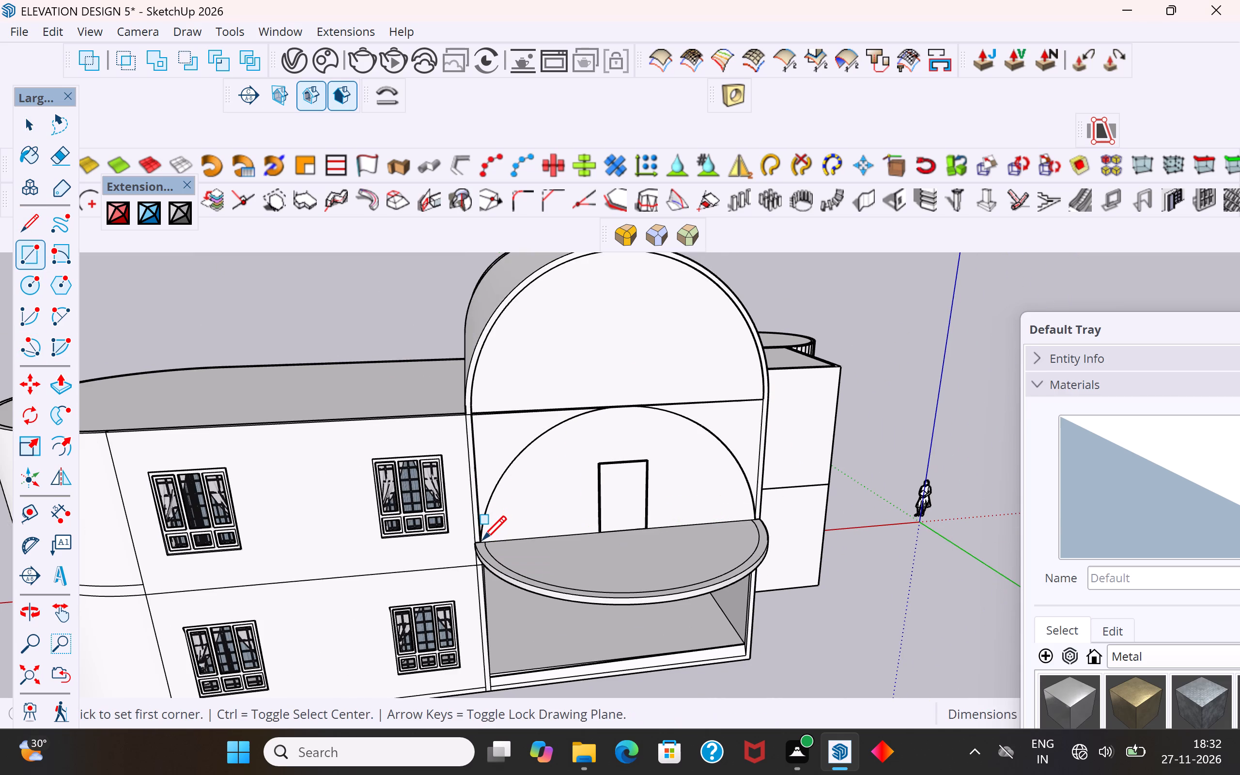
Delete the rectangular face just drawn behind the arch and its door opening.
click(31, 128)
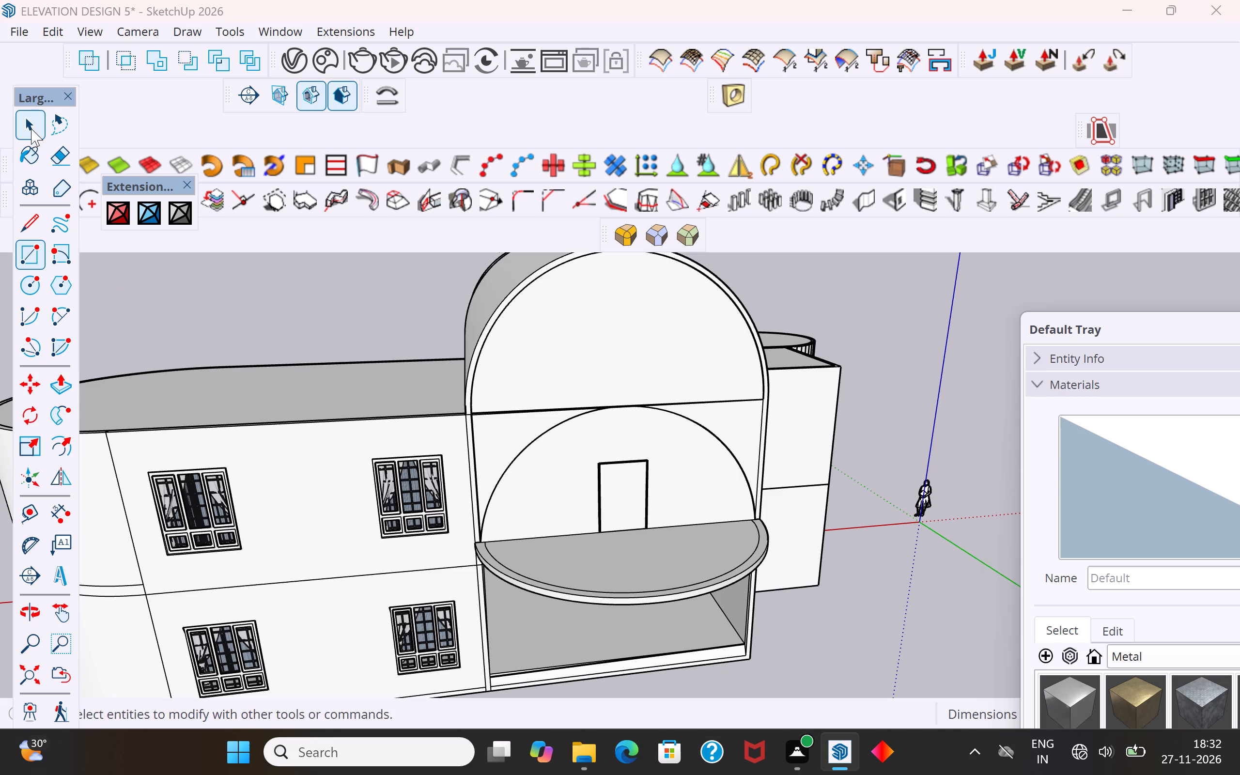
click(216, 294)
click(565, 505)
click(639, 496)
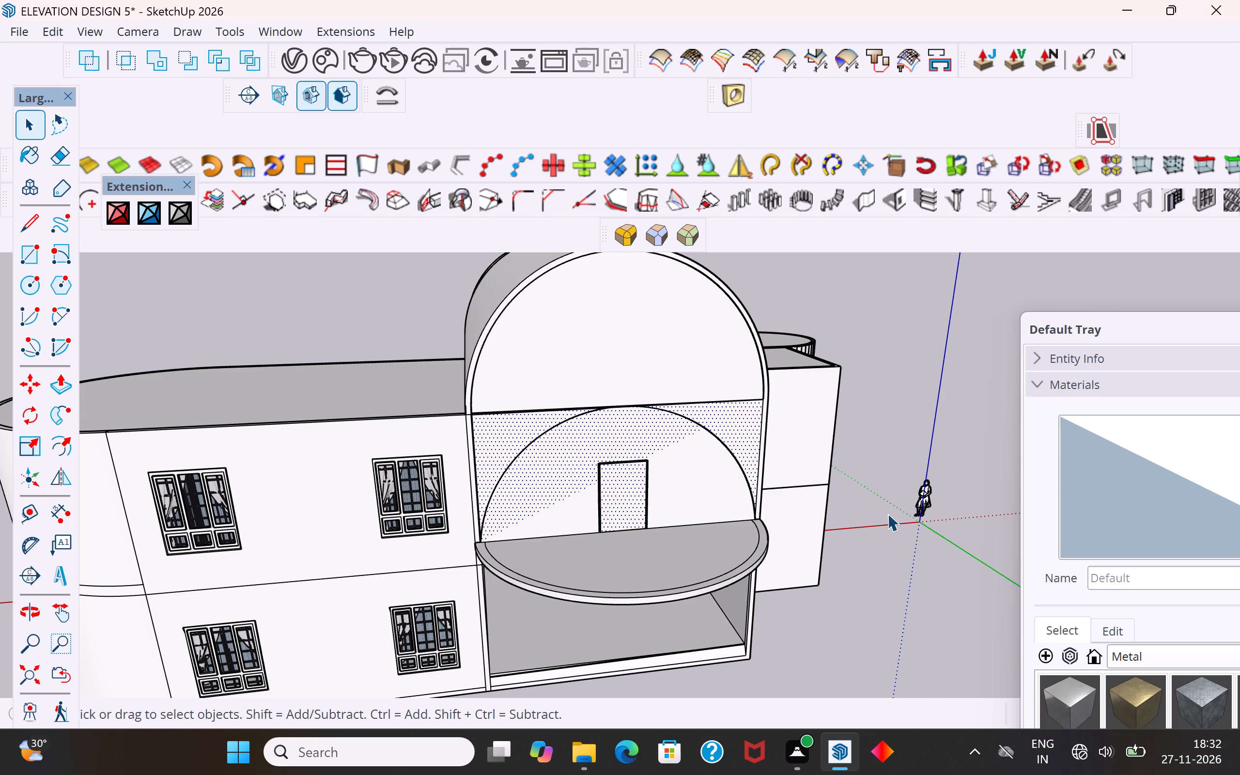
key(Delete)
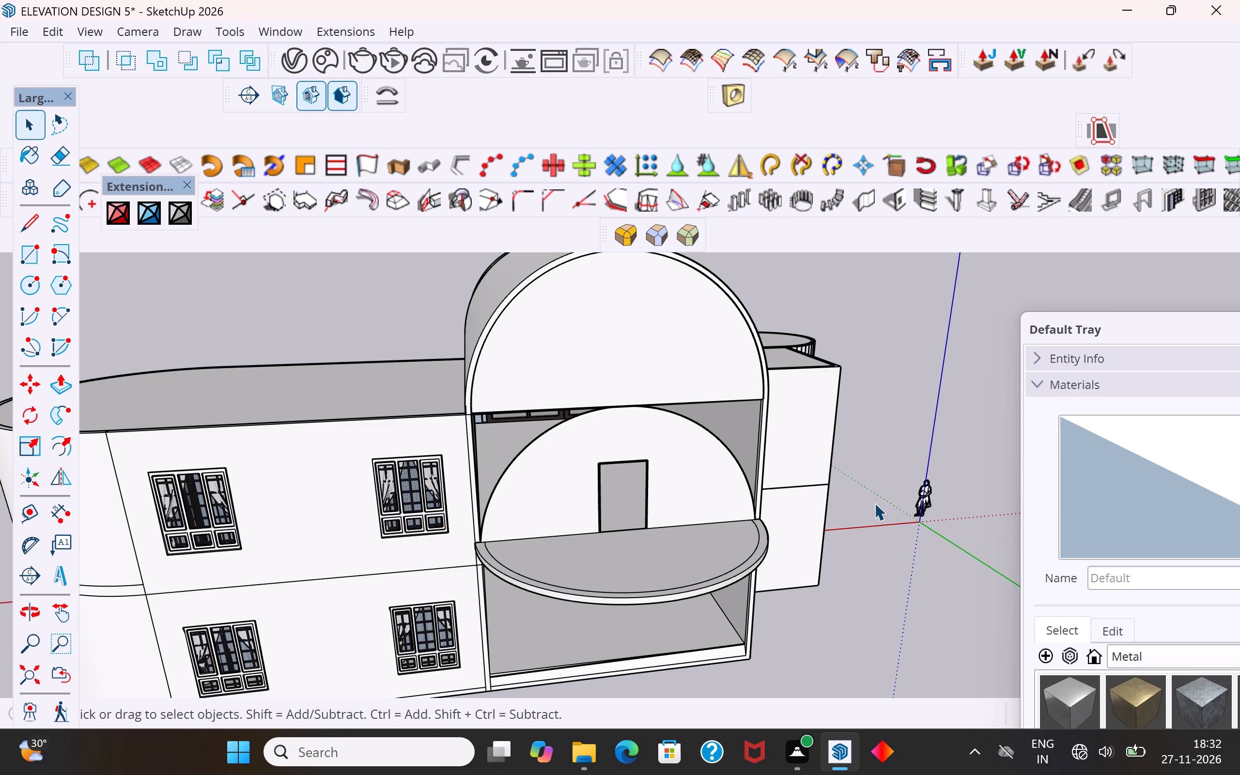
Examine where the arch's crown meets the lower edge of the upper front piece, checking inside the arch group.
scroll(552, 400, up, 4)
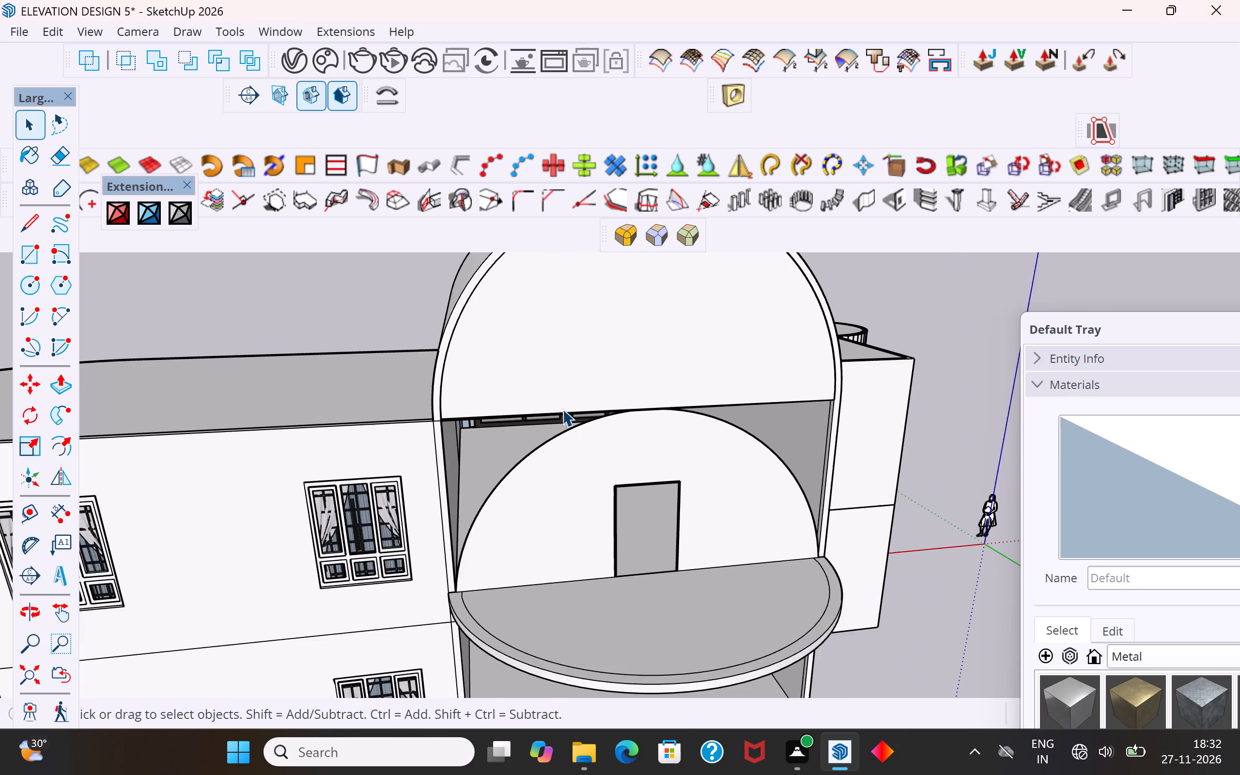
middle_drag(605, 449, 624, 470)
scroll(670, 431, up, 12)
middle_drag(682, 434, 681, 382)
scroll(668, 434, up, 5)
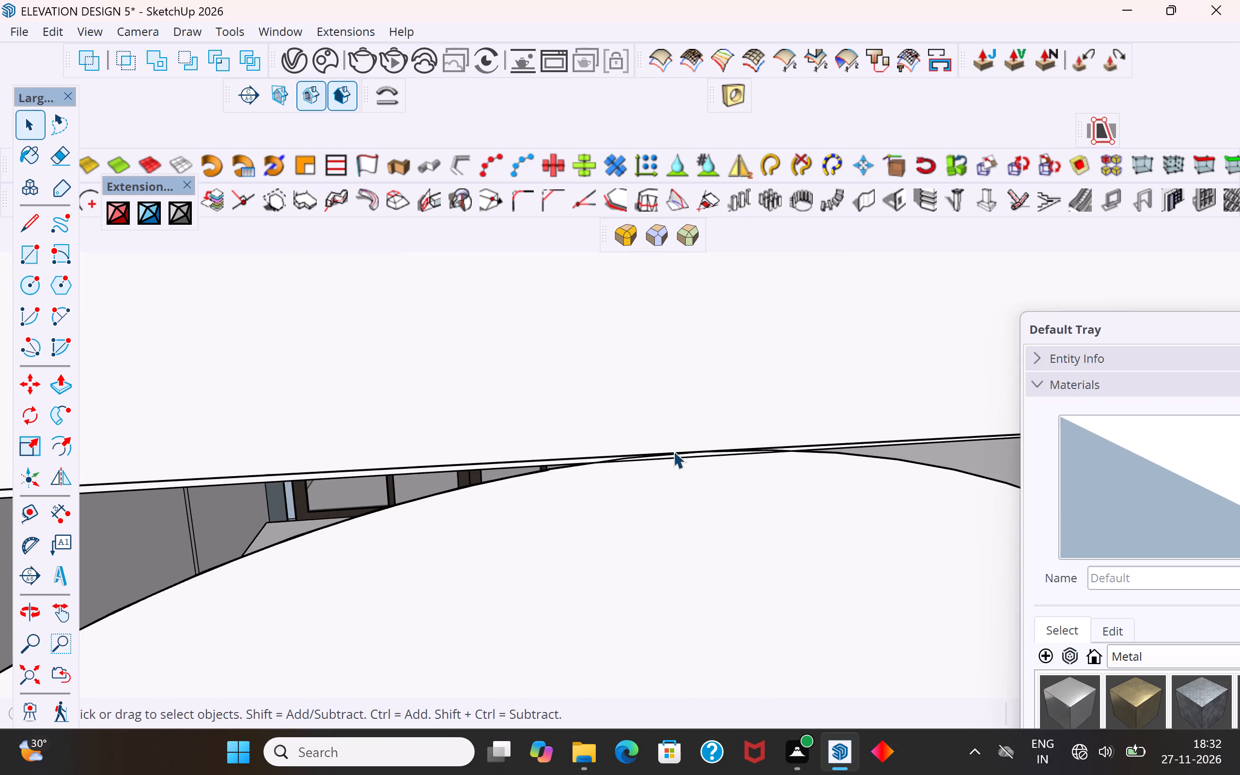
scroll(673, 451, up, 8)
middle_drag(690, 440, 694, 477)
click(694, 438)
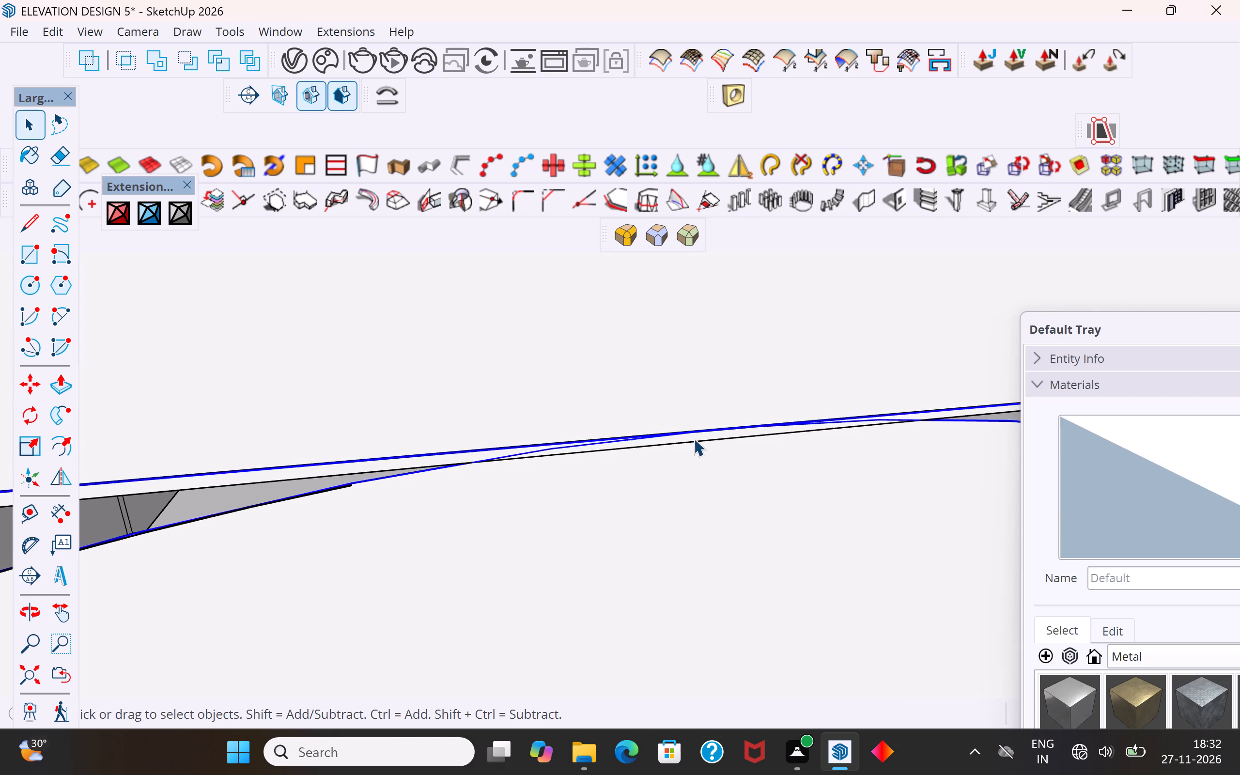
double_click(698, 441)
click(704, 441)
scroll(596, 507, down, 9)
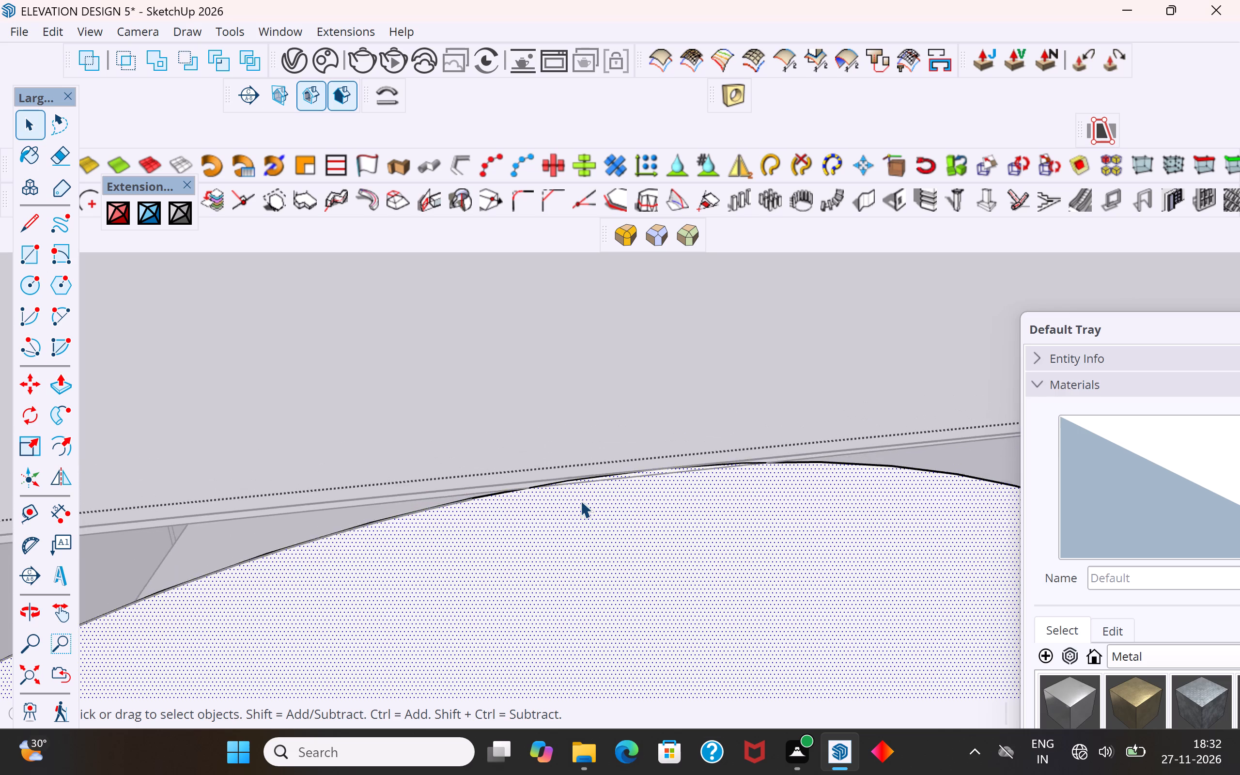
scroll(580, 500, down, 3)
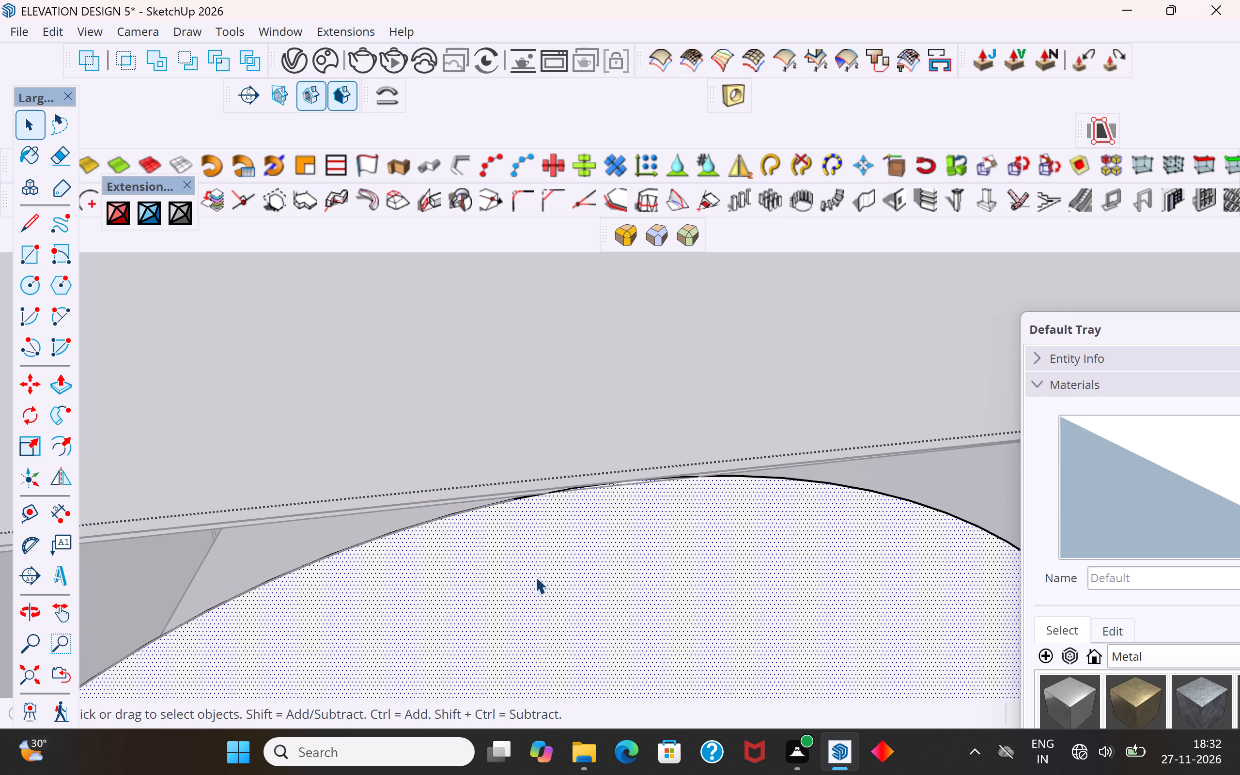
scroll(535, 576, down, 16)
click(902, 446)
Draw closed lines between the arch's base corner, its crown and the upper front's lower corner on the windowed wing's side.
scroll(571, 588, down, 6)
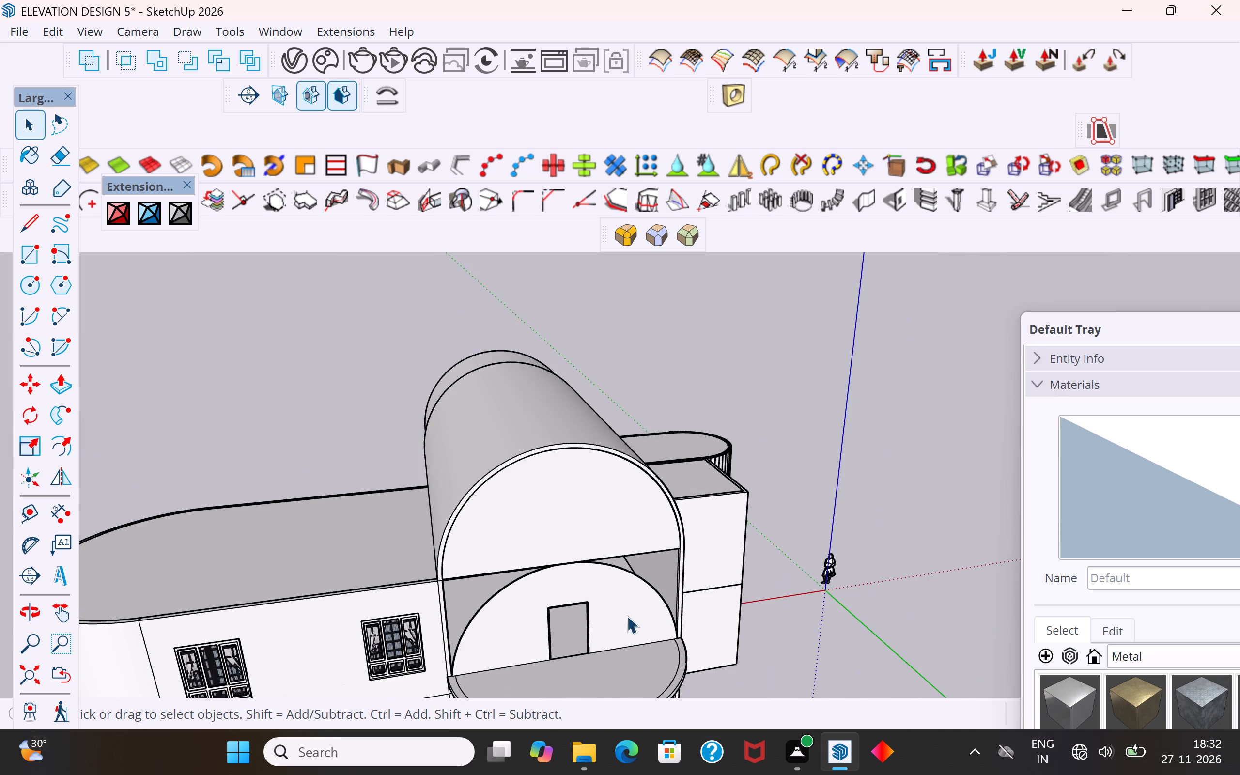
middle_drag(616, 610, 707, 541)
scroll(742, 568, up, 6)
middle_drag(761, 589, 585, 607)
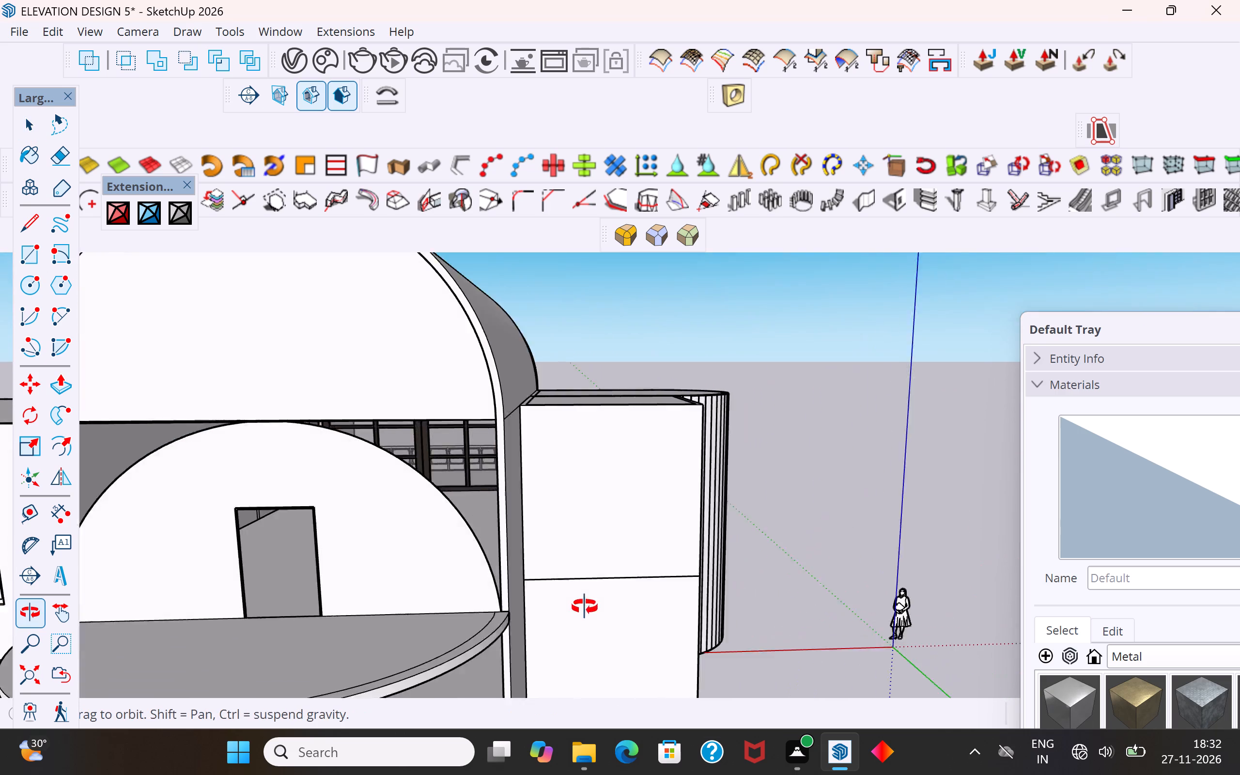
middle_drag(585, 607, 585, 607)
scroll(815, 550, down, 5)
click(827, 540)
middle_drag(480, 636, 434, 659)
scroll(342, 524, up, 7)
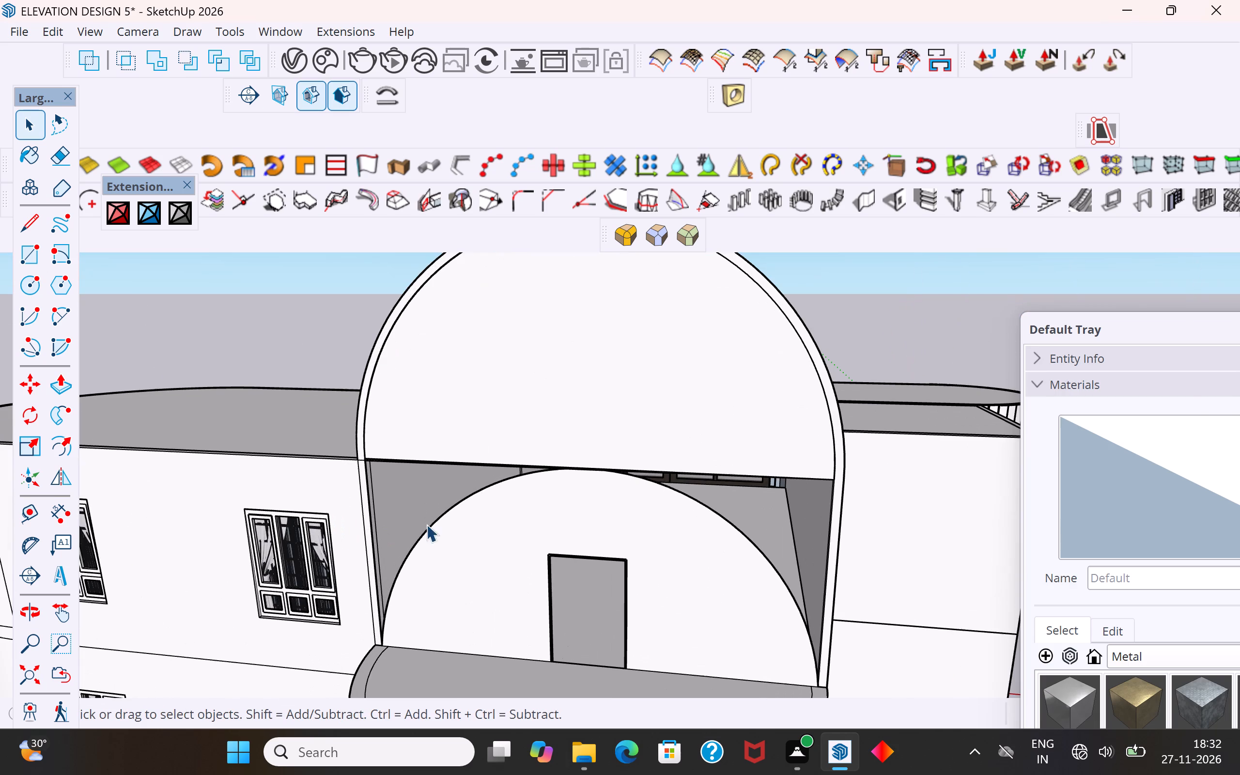
click(24, 228)
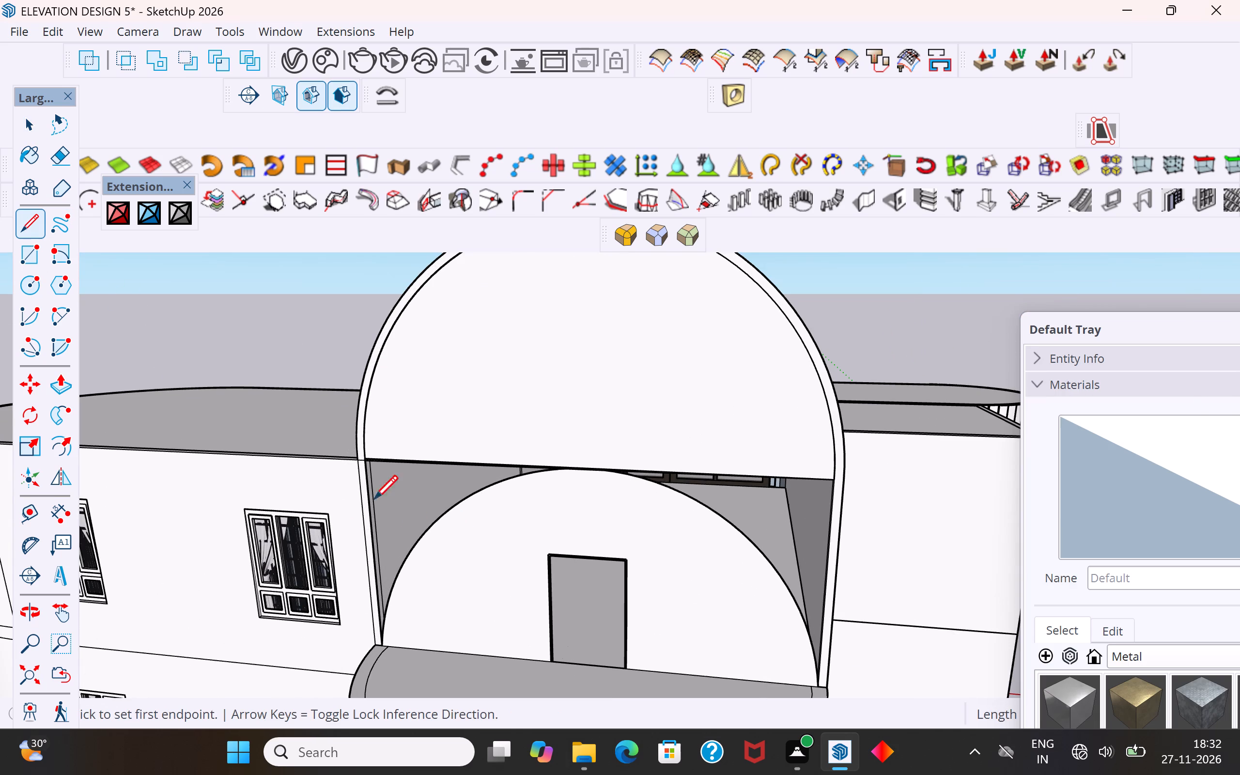
click(382, 647)
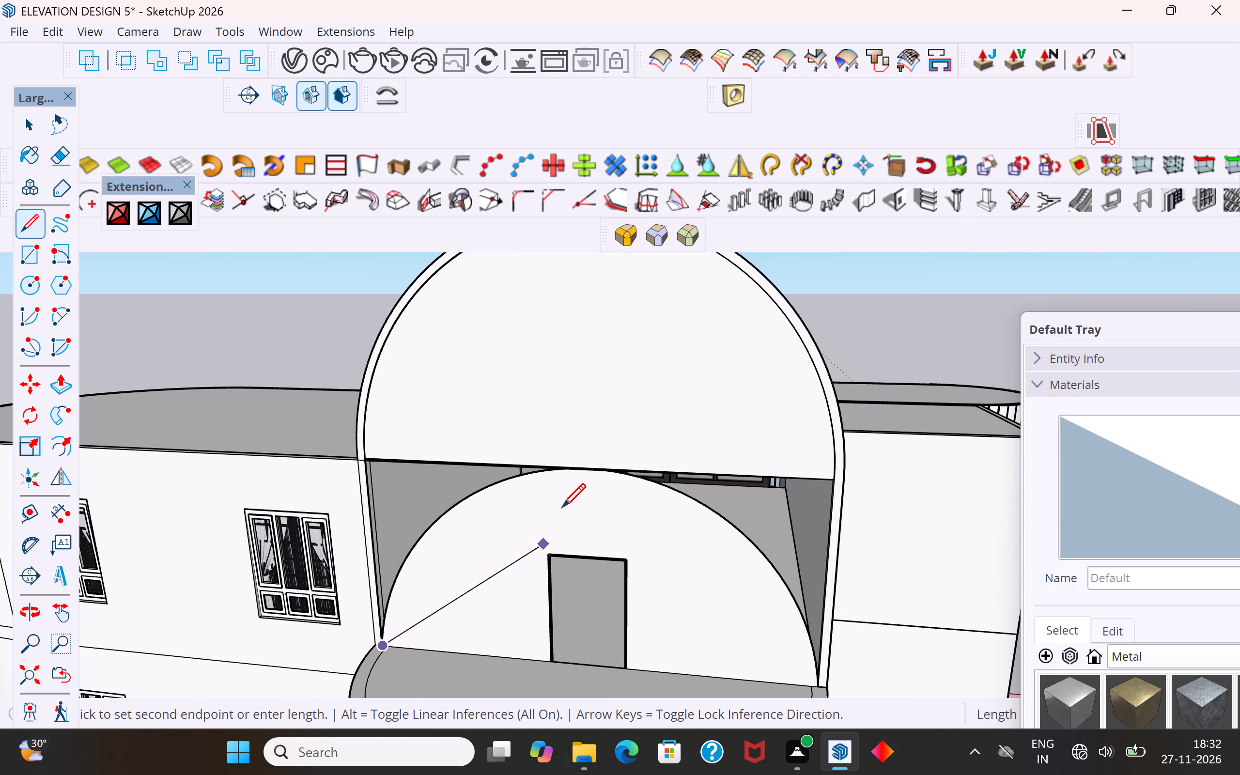
click(577, 468)
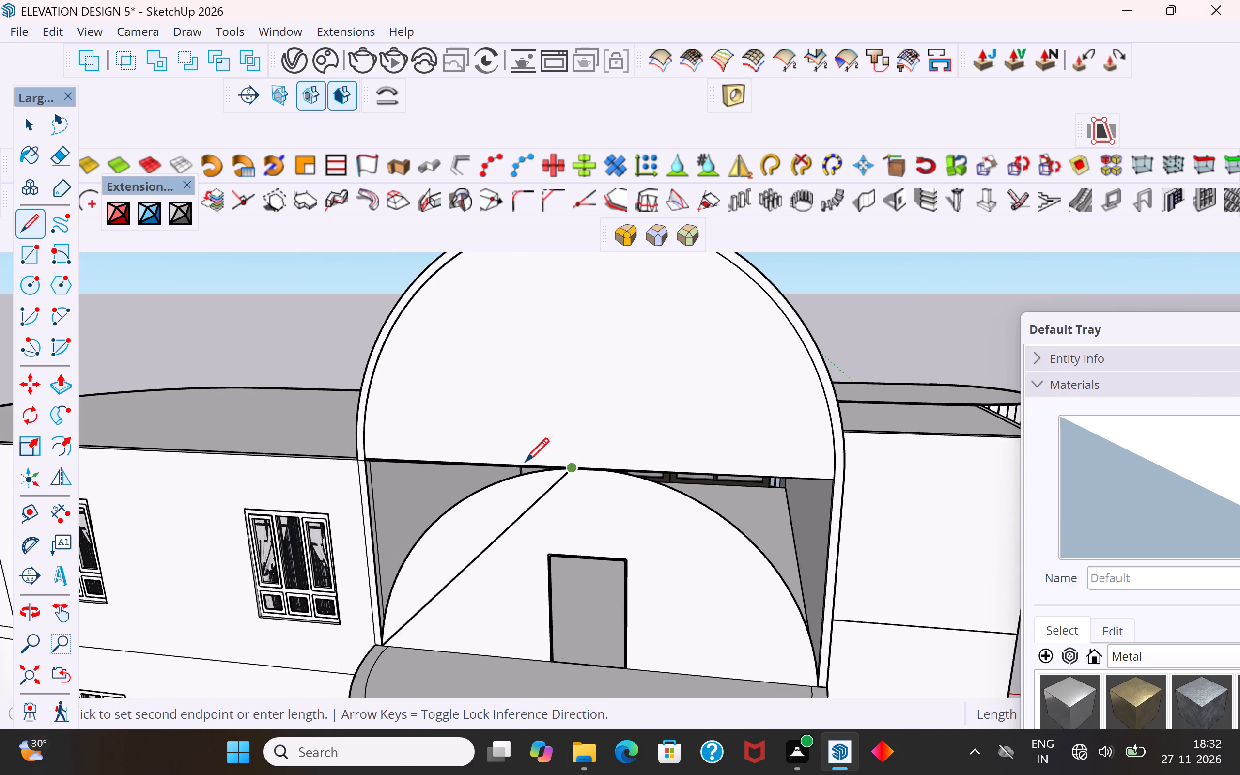
click(365, 462)
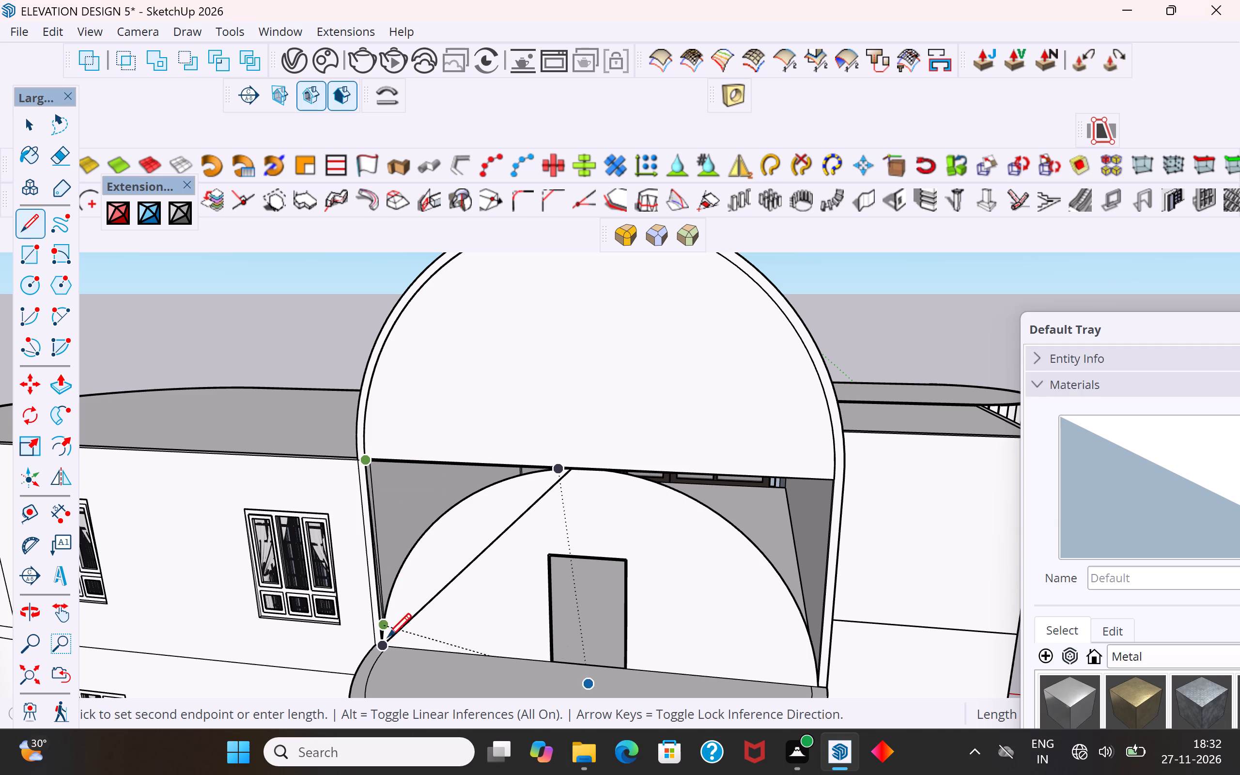
click(382, 650)
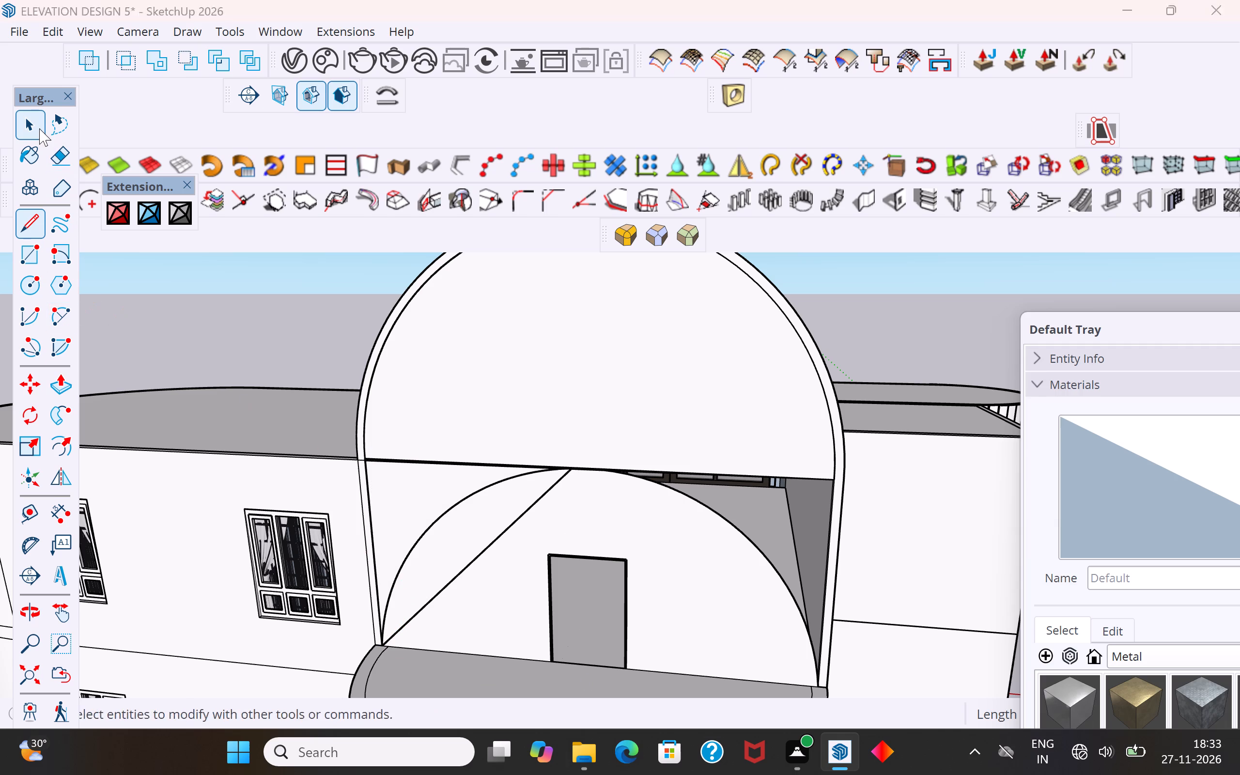
click(39, 128)
click(255, 326)
Draw lines from the arch's other base corner to its crown and on to the upper front's adjacent lower corner.
middle_drag(515, 498, 652, 480)
scroll(255, 425, down, 9)
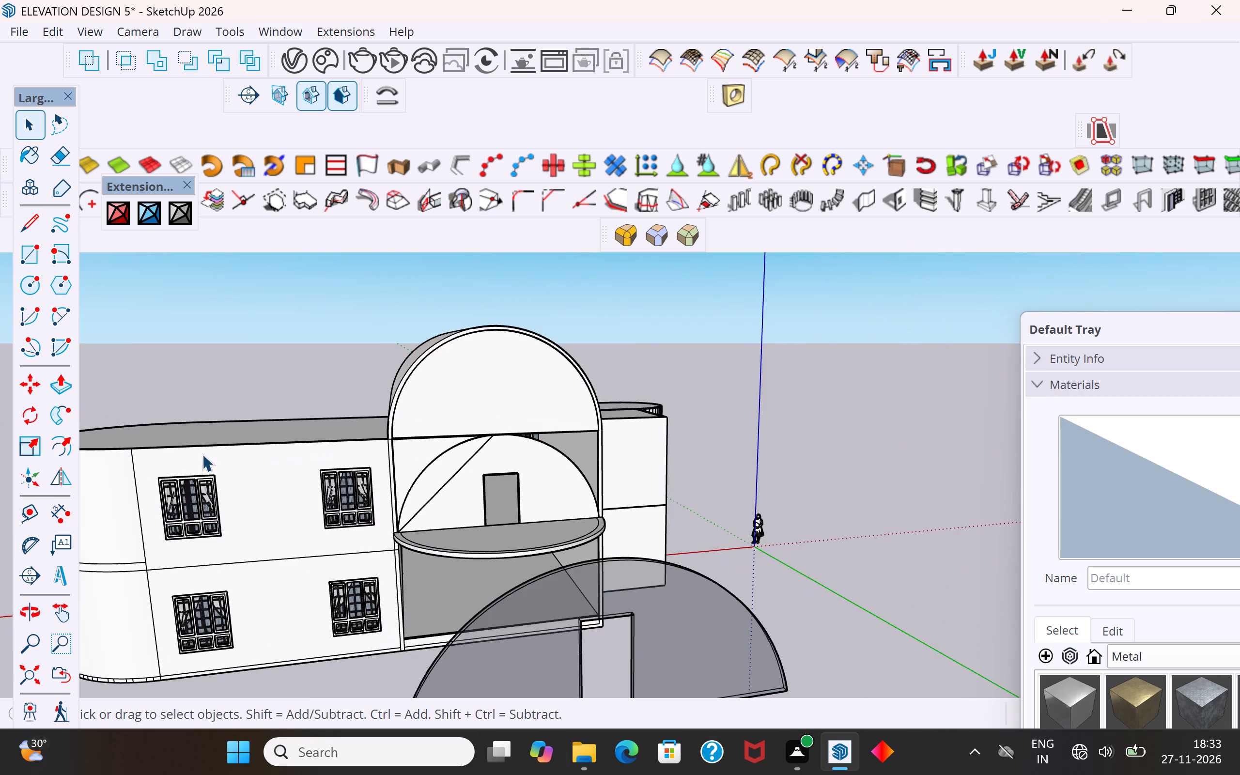
scroll(202, 454, down, 1)
middle_drag(566, 586, 647, 600)
scroll(589, 503, up, 8)
scroll(539, 615, down, 6)
middle_drag(542, 570, 592, 552)
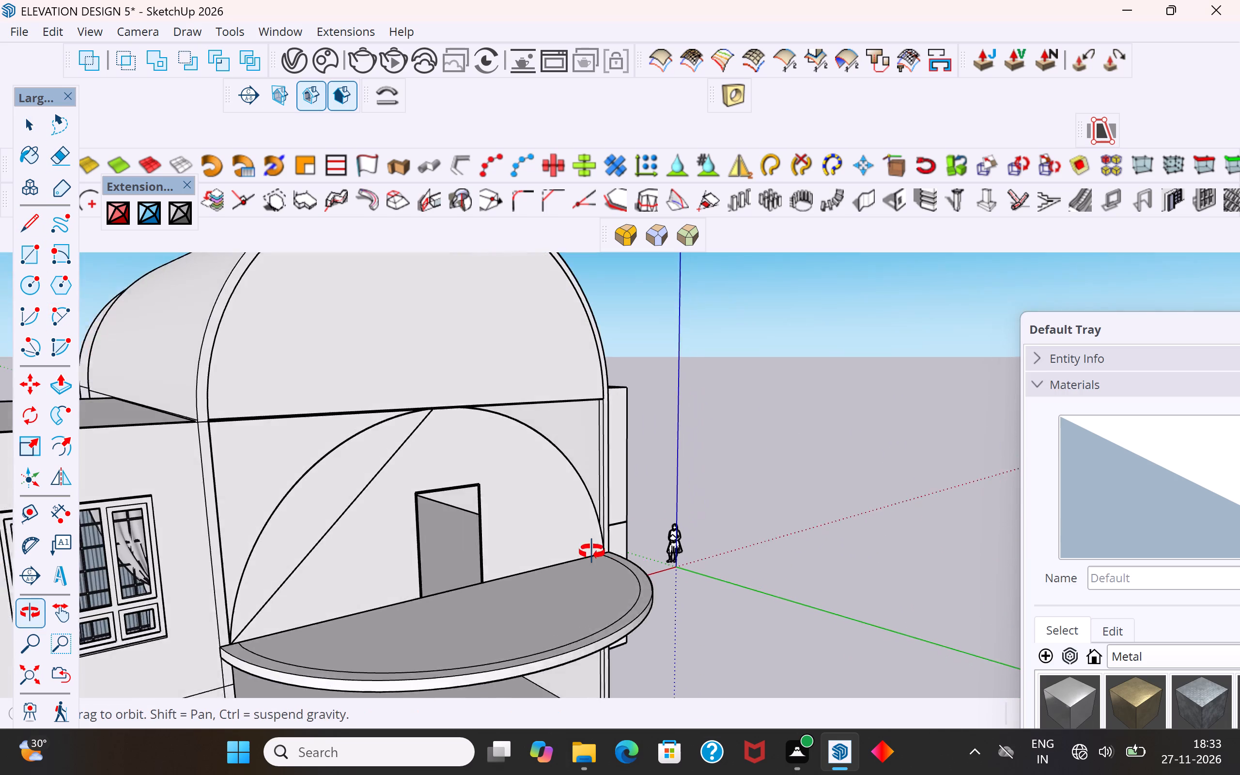
middle_drag(592, 552, 594, 565)
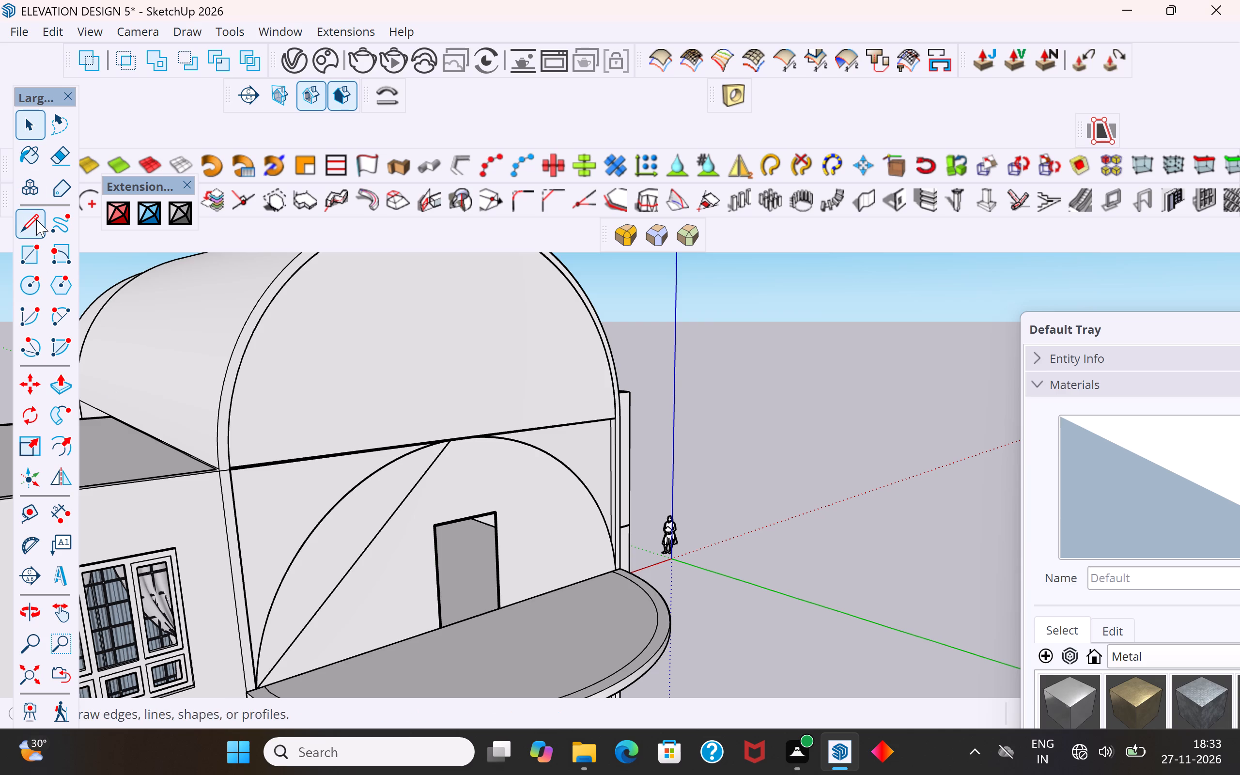
click(36, 219)
scroll(635, 548, up, 3)
middle_drag(592, 576, 477, 652)
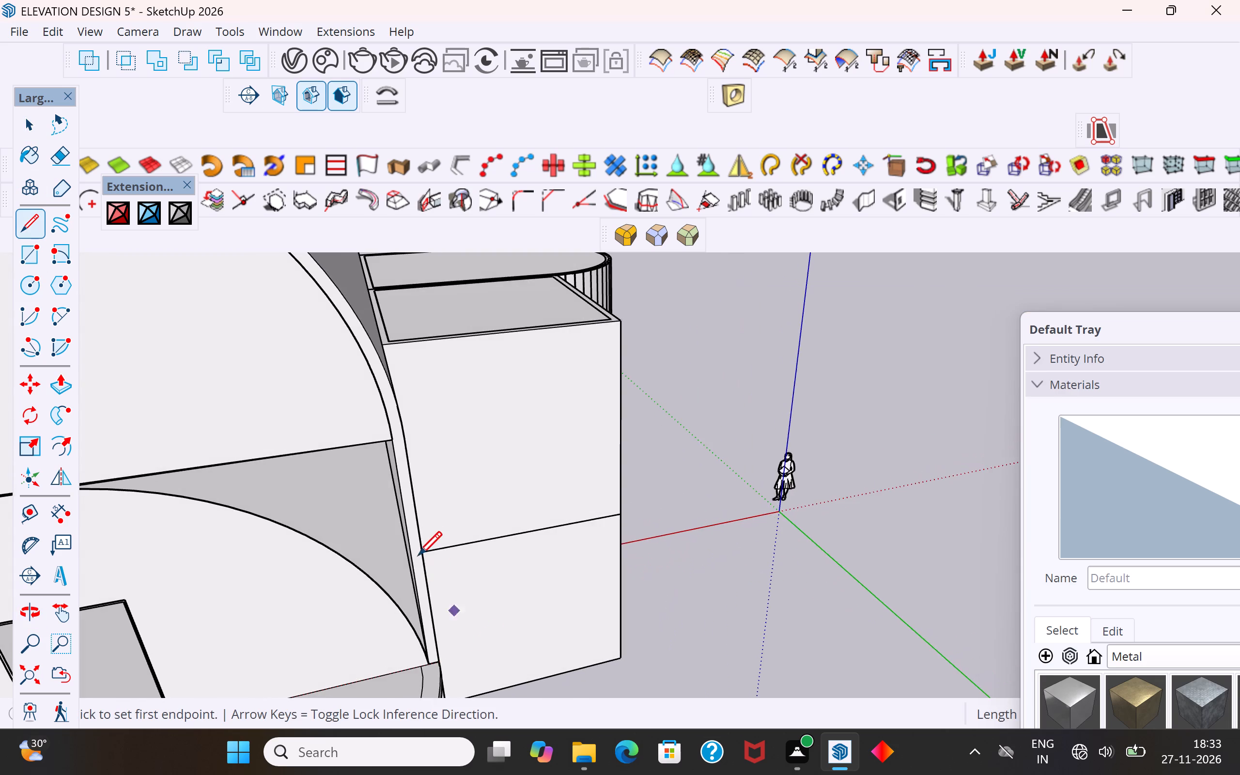
scroll(418, 554, down, 5)
scroll(416, 626, up, 4)
click(431, 629)
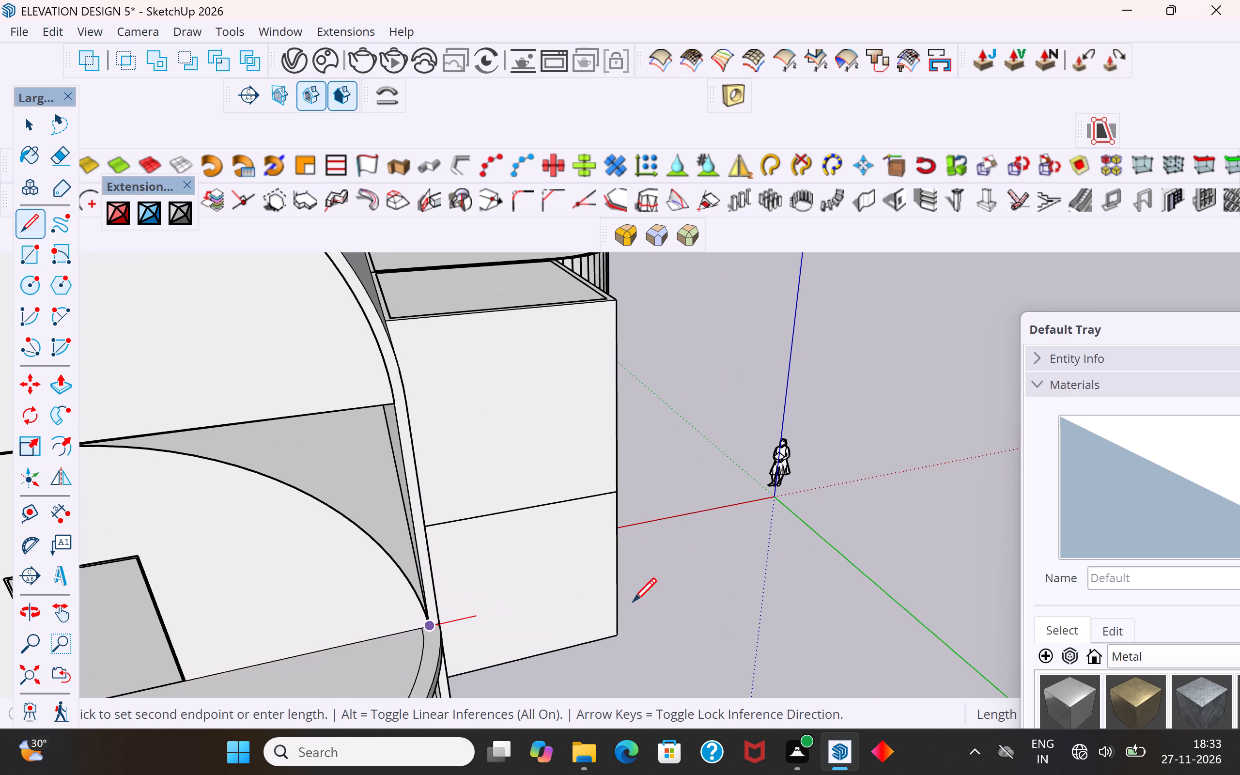
scroll(650, 599, down, 6)
click(402, 548)
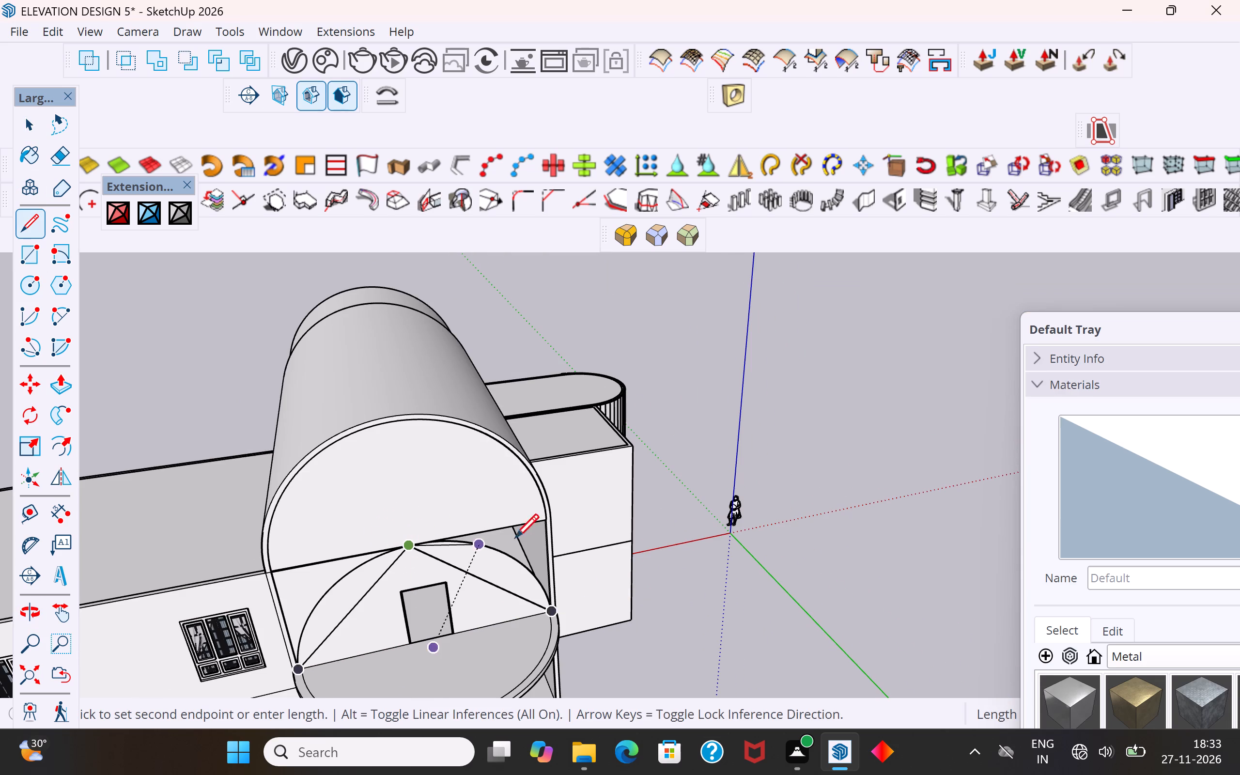
click(545, 526)
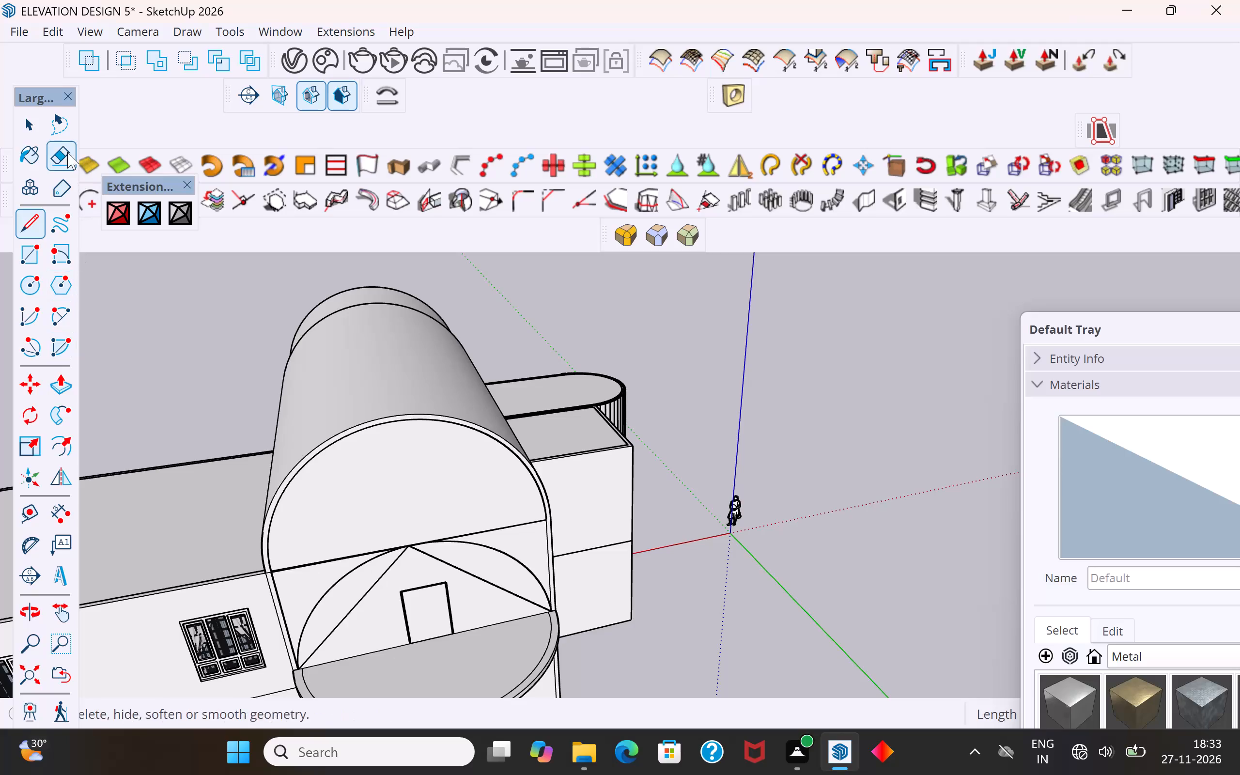
click(35, 121)
click(198, 347)
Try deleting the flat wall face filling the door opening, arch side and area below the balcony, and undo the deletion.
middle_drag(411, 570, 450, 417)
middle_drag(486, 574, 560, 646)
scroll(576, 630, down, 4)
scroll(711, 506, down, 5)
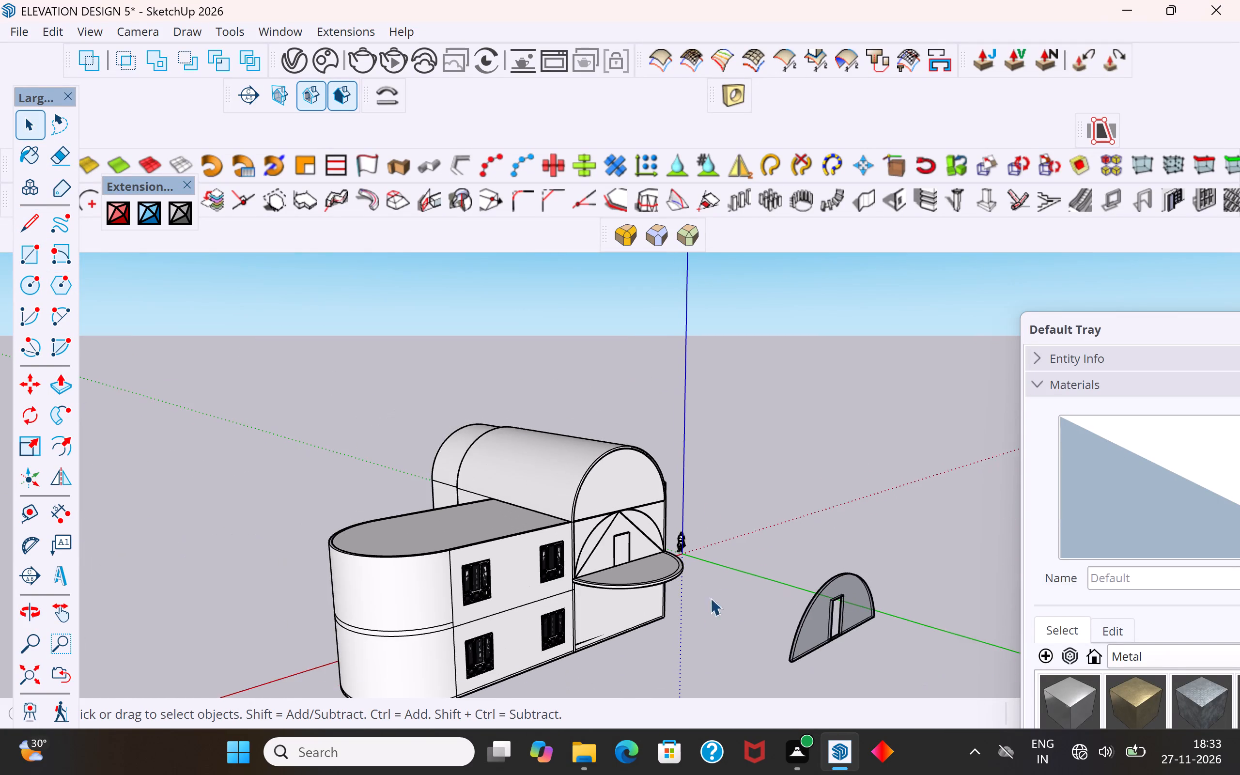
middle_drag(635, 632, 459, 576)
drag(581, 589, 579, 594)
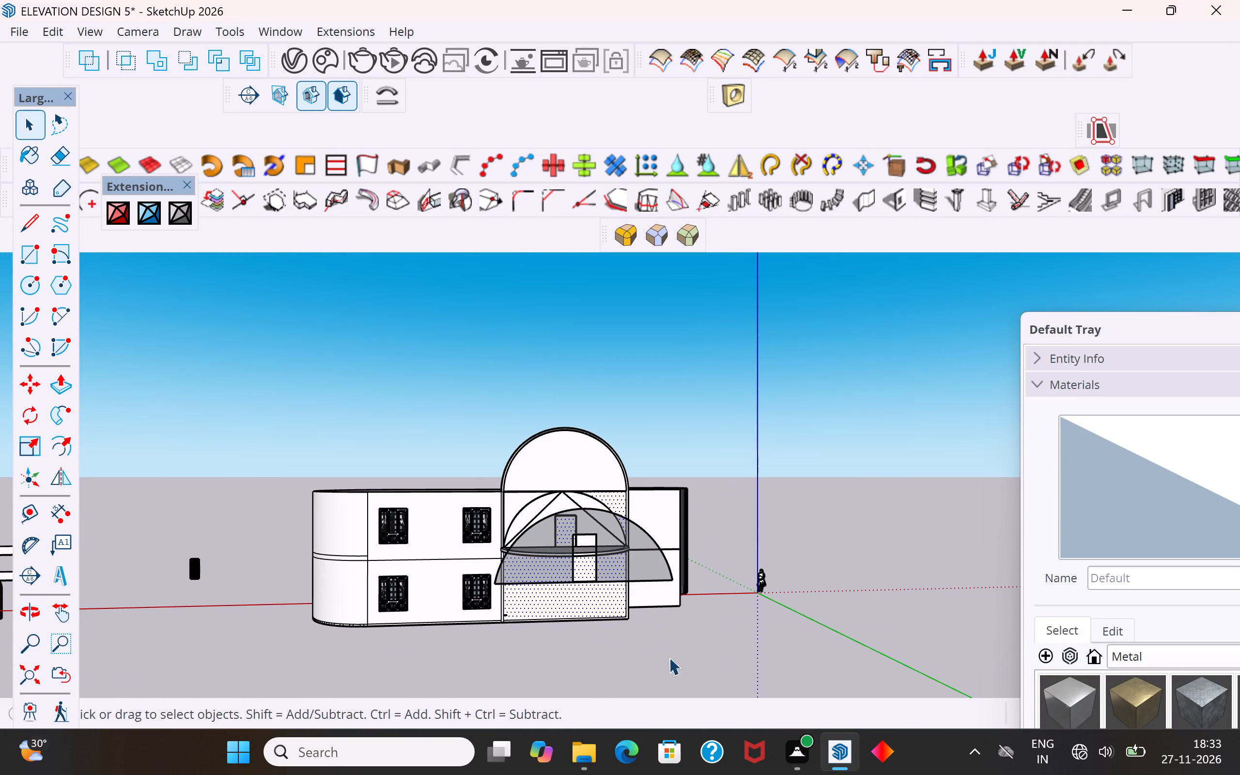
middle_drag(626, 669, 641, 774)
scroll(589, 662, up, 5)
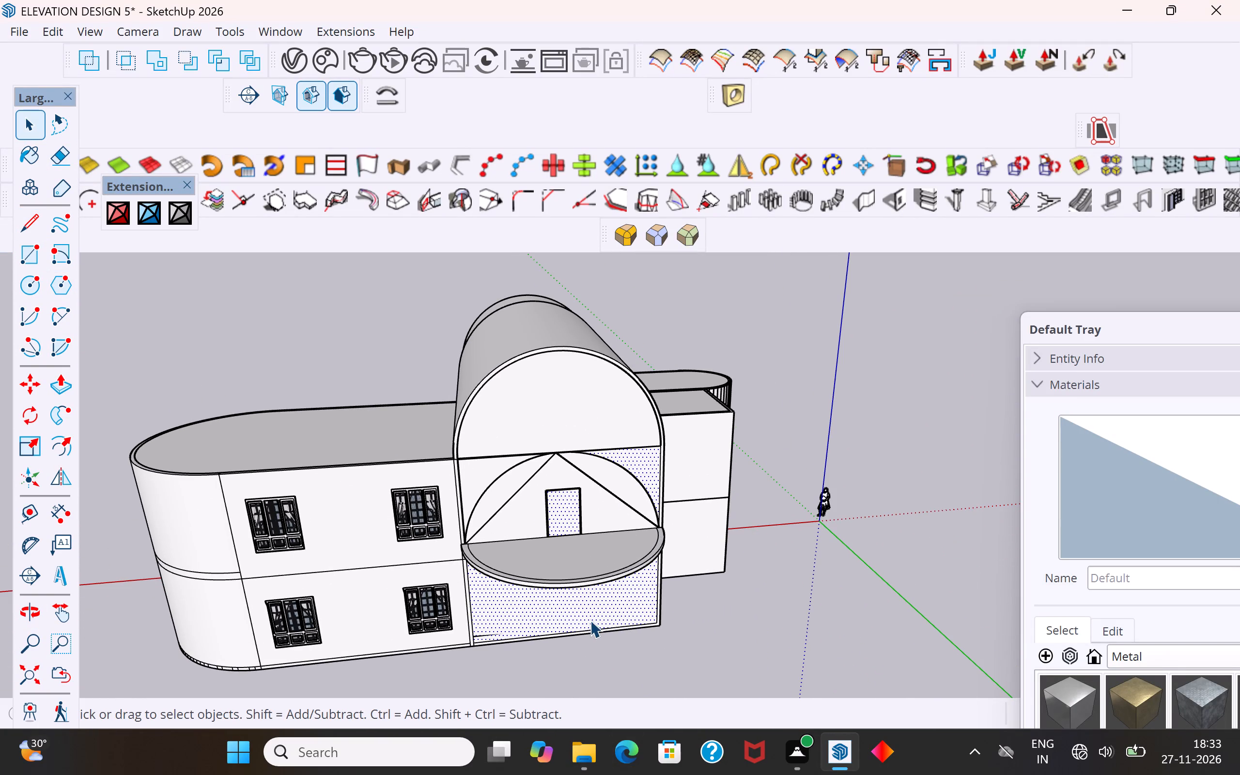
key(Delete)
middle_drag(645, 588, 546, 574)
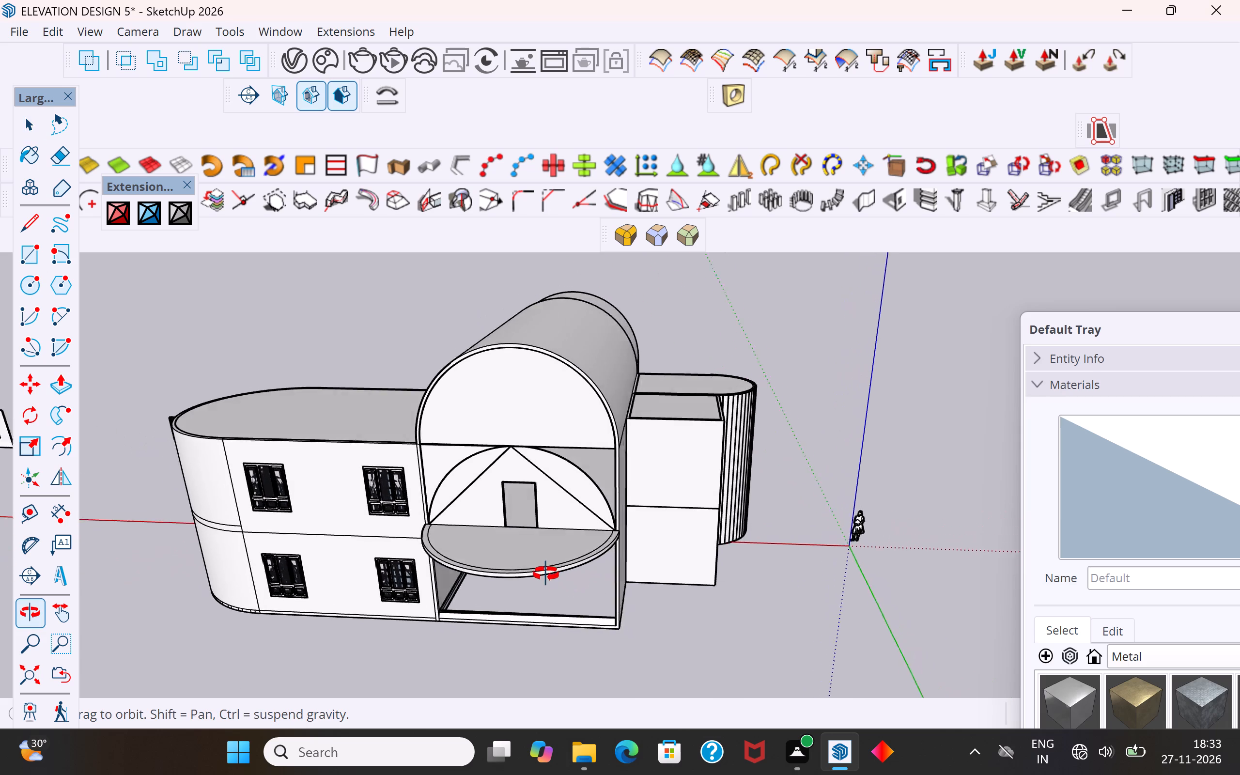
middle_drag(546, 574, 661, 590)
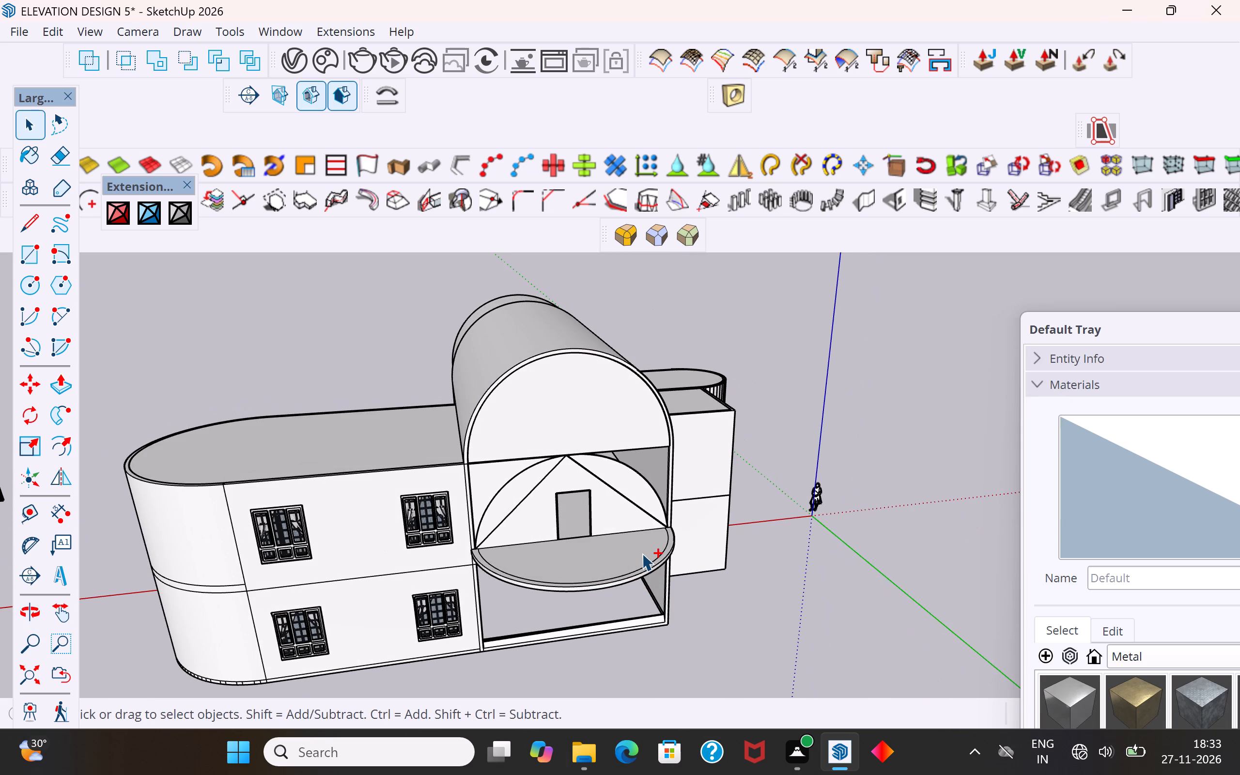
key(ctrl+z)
Delete the wall face beside the arch that also fills the door opening.
scroll(615, 500, up, 5)
middle_drag(630, 523, 689, 570)
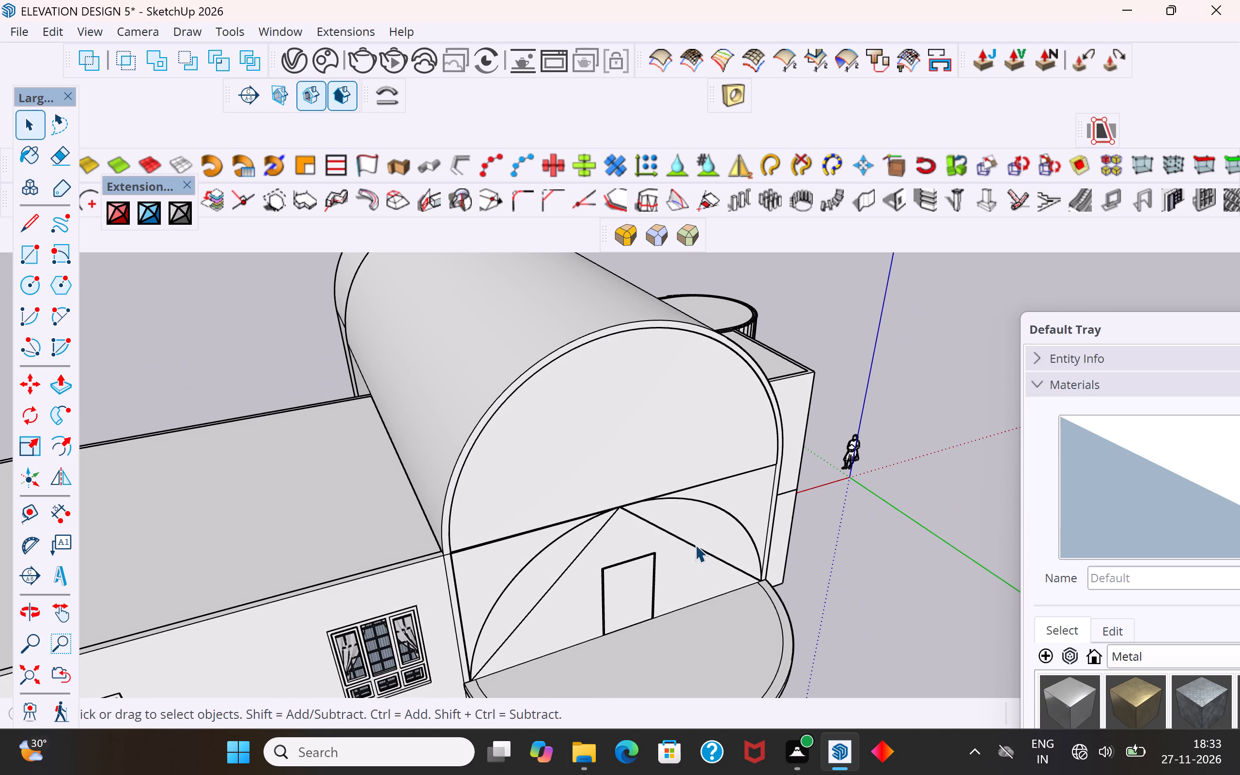
click(731, 510)
key(Delete)
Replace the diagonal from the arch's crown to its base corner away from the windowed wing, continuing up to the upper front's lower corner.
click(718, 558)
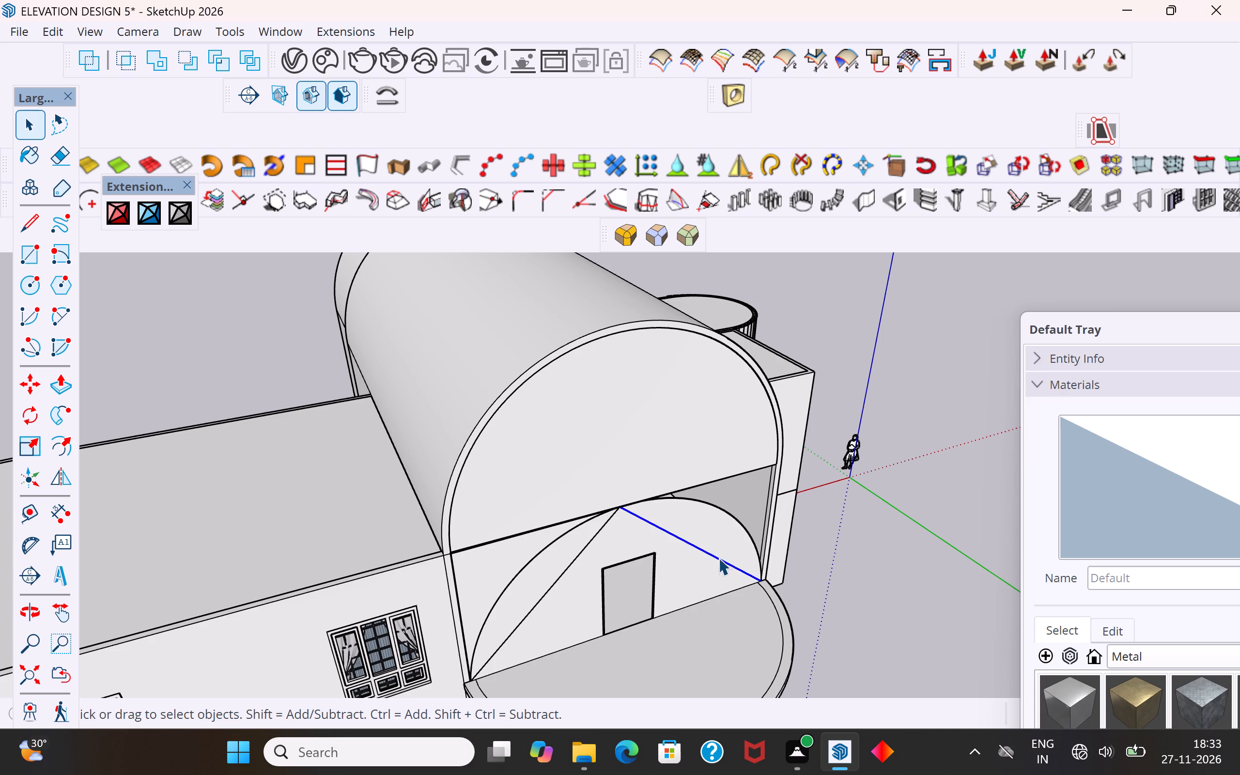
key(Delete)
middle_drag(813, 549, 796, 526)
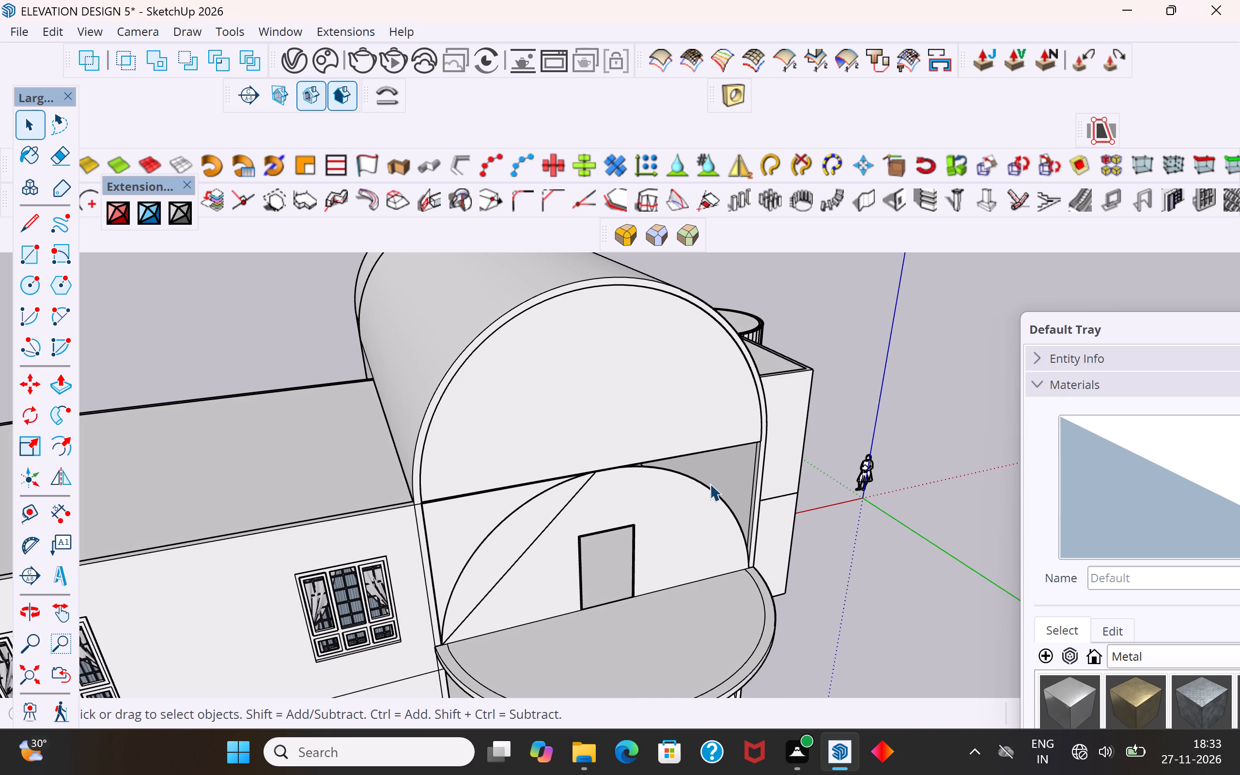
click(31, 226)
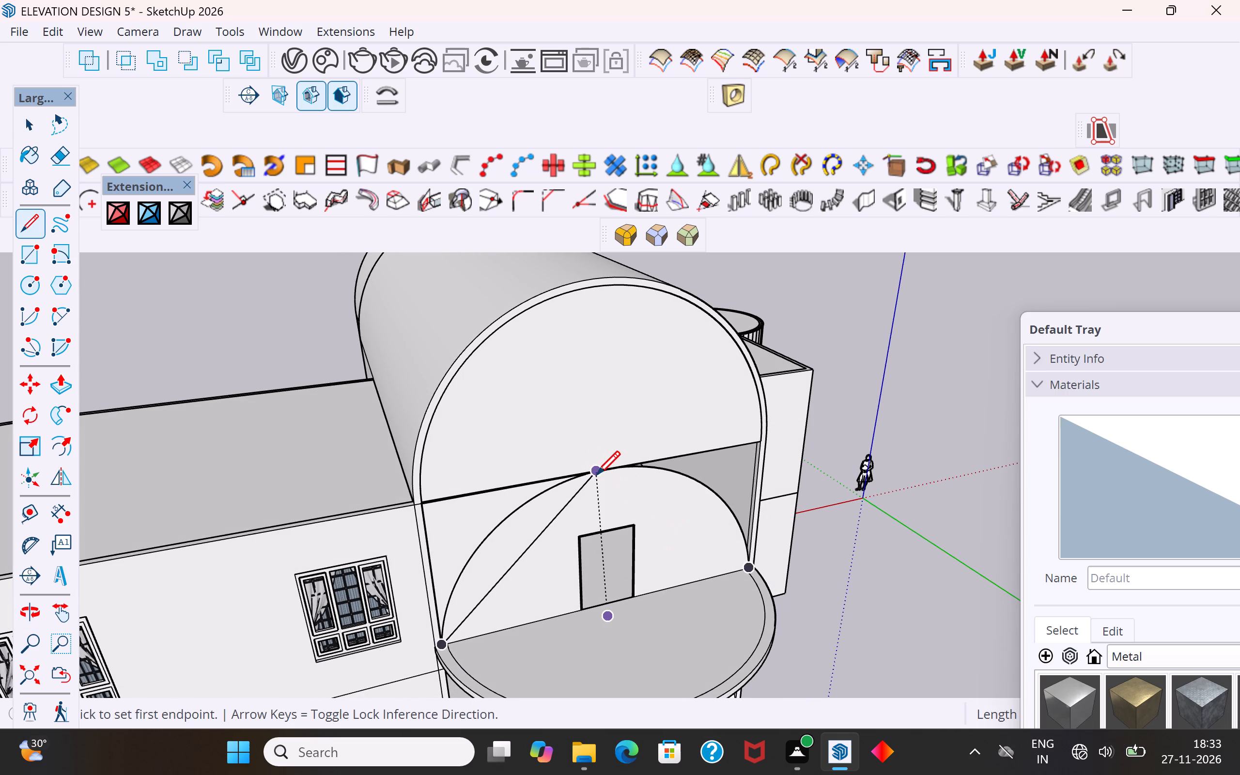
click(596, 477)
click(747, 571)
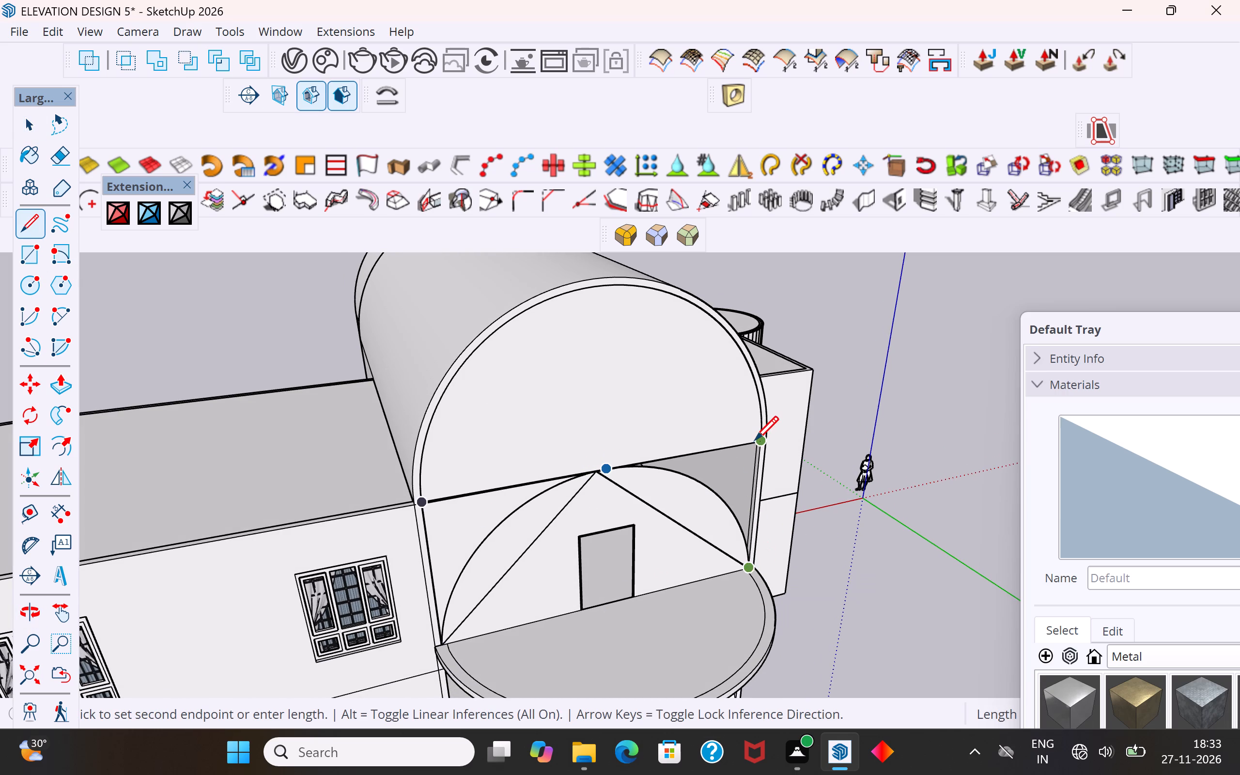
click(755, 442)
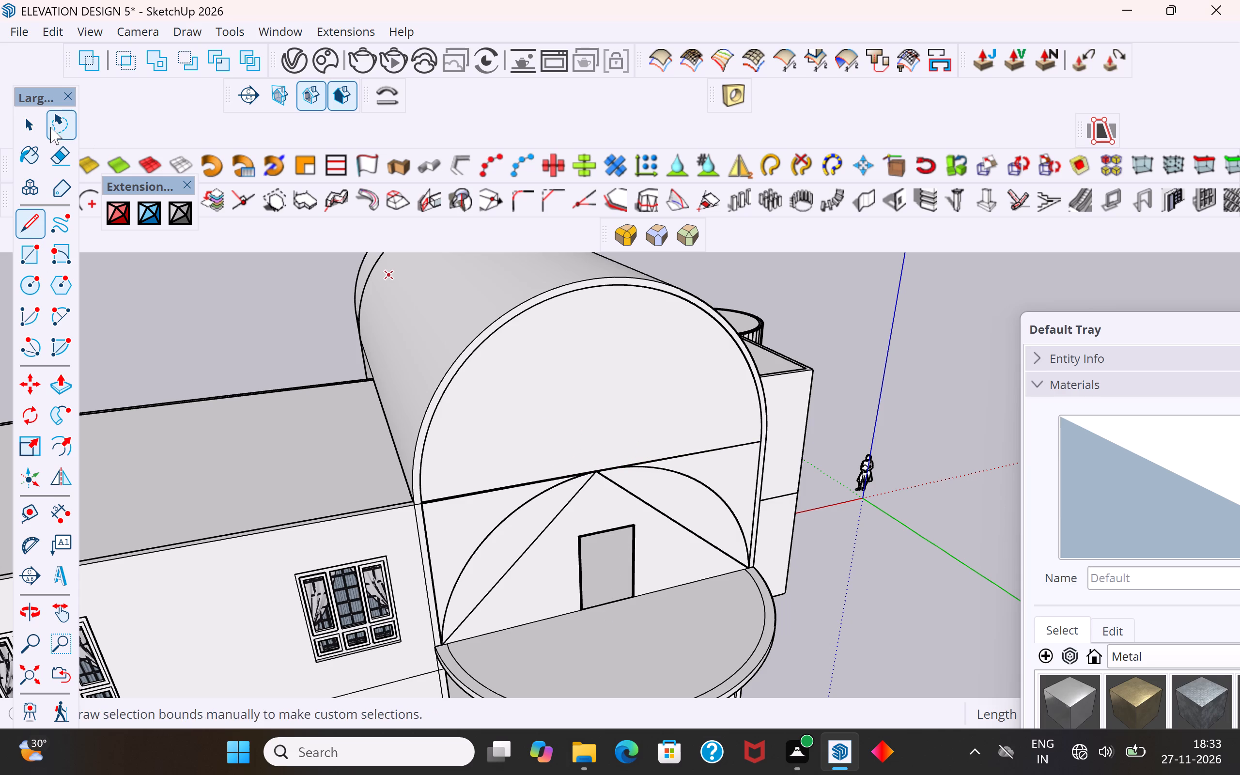
Examine the wall face around the arch and its joint with the upper front's lower edge near the windowed wing.
click(39, 124)
click(231, 295)
middle_drag(655, 517, 669, 446)
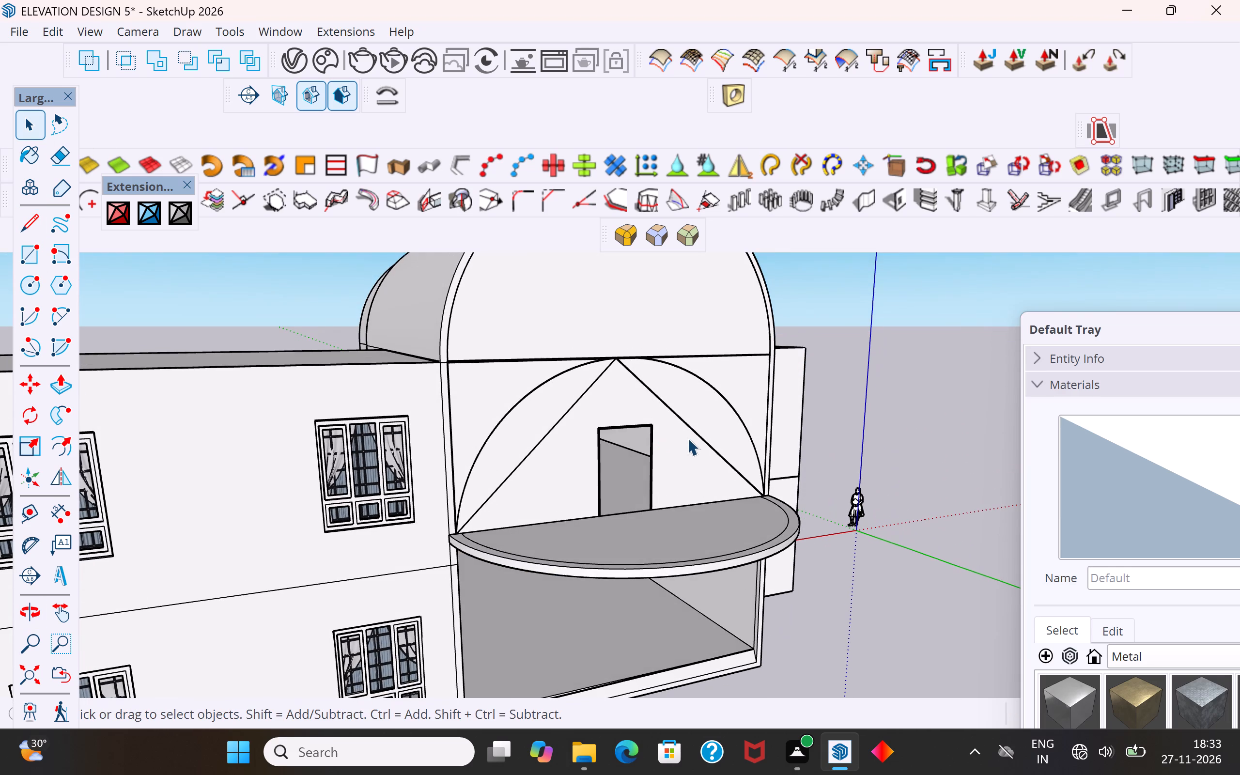
click(689, 435)
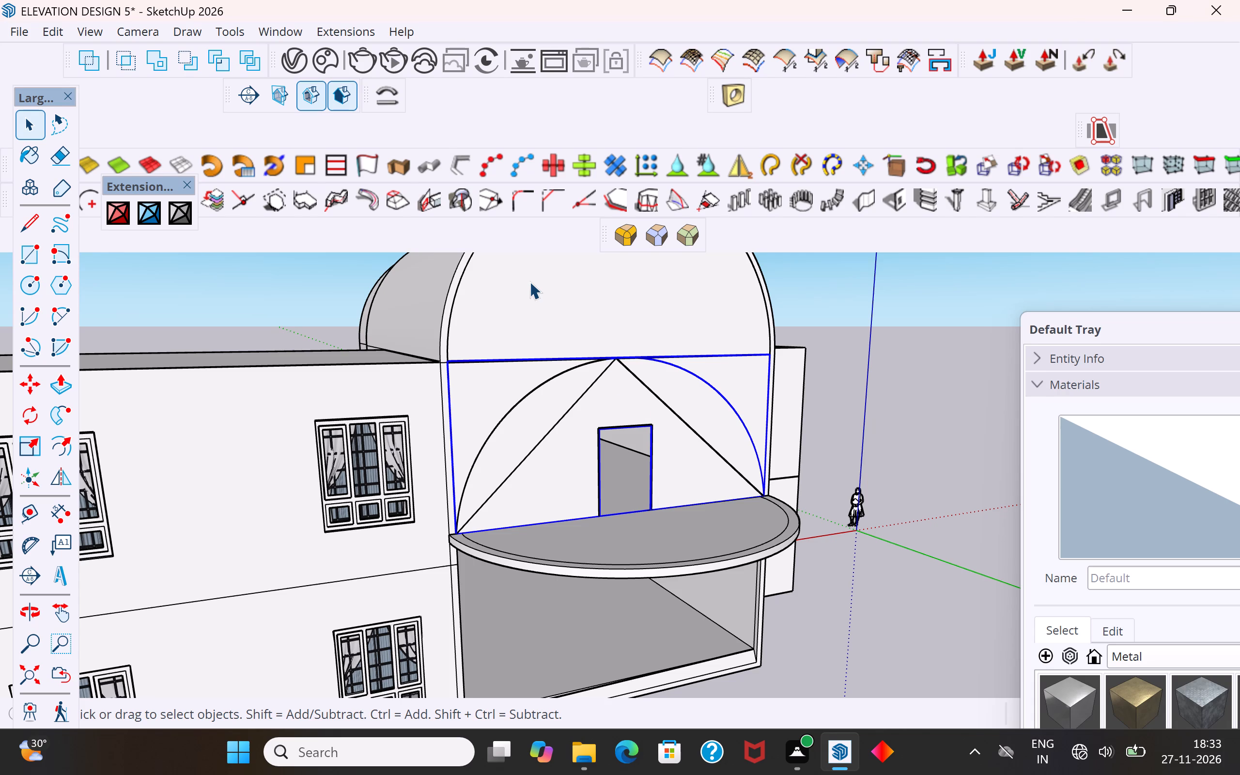
click(924, 615)
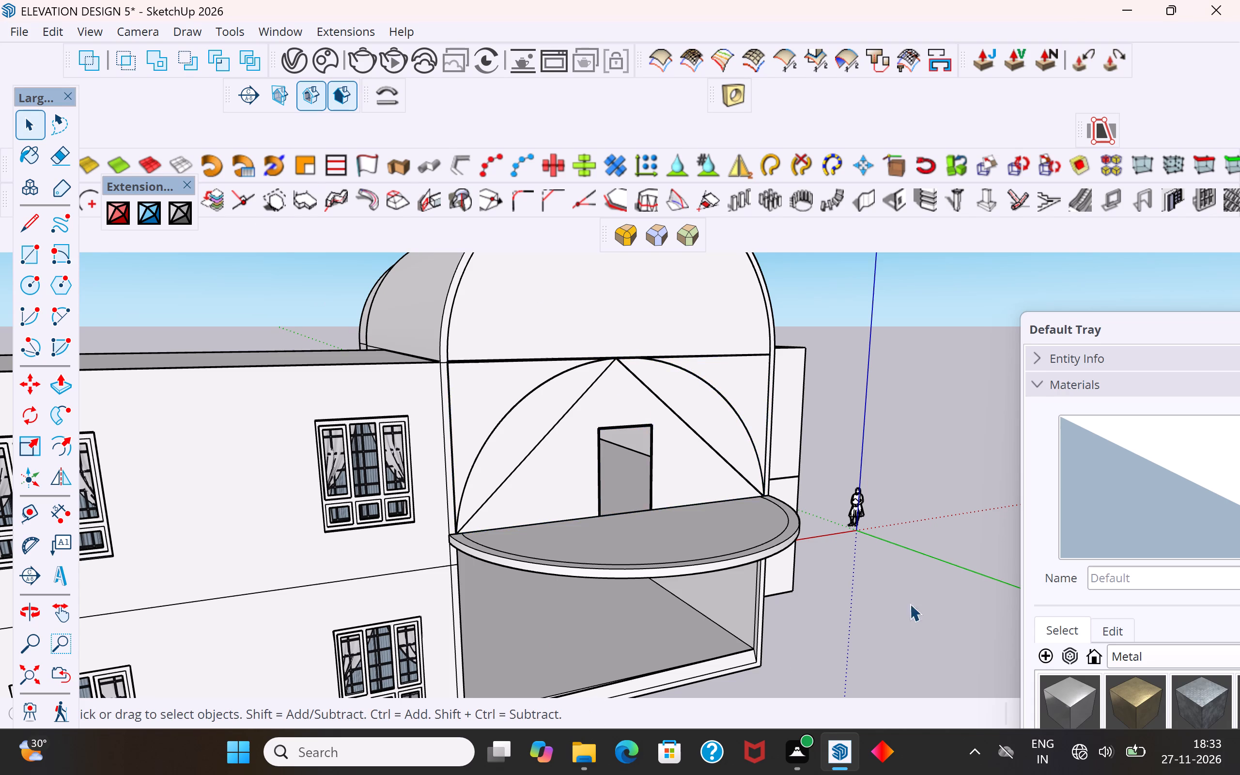
scroll(593, 508, down, 6)
middle_drag(715, 563, 501, 587)
scroll(519, 503, up, 5)
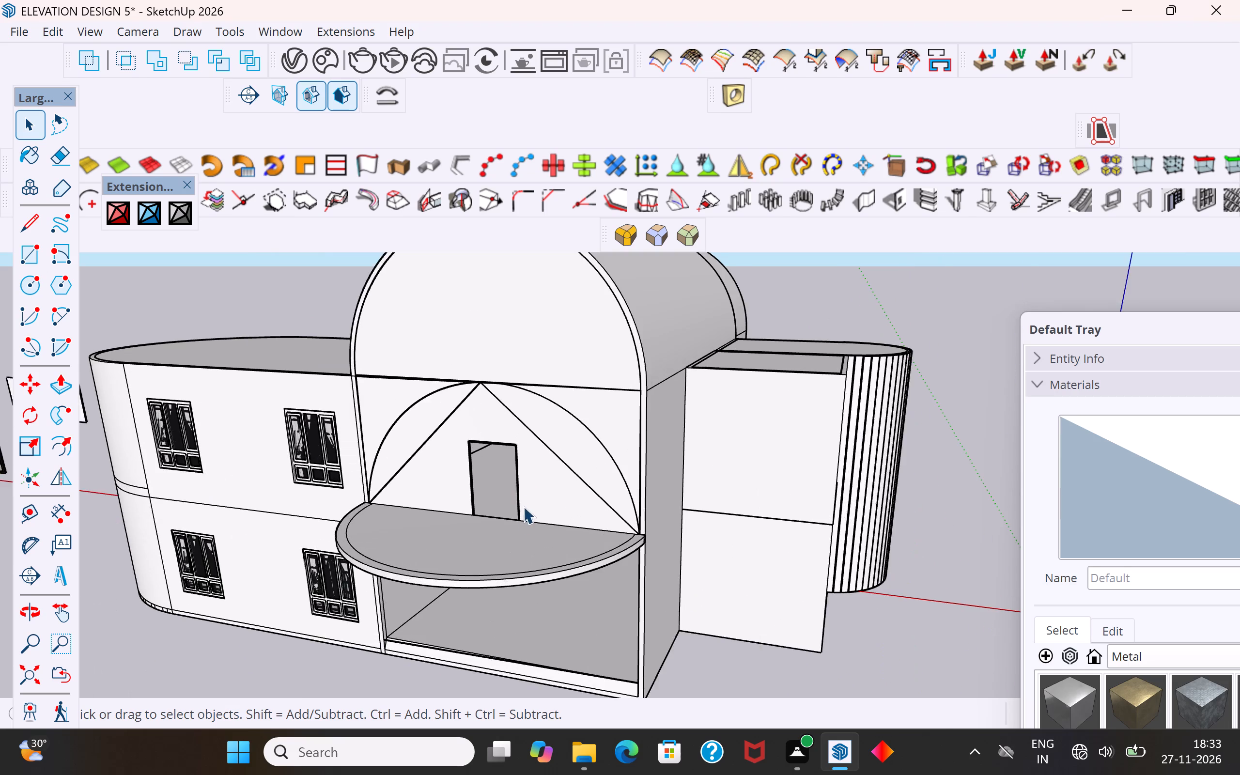
middle_drag(532, 517, 629, 524)
scroll(605, 463, up, 3)
middle_drag(620, 494, 681, 543)
scroll(512, 484, up, 9)
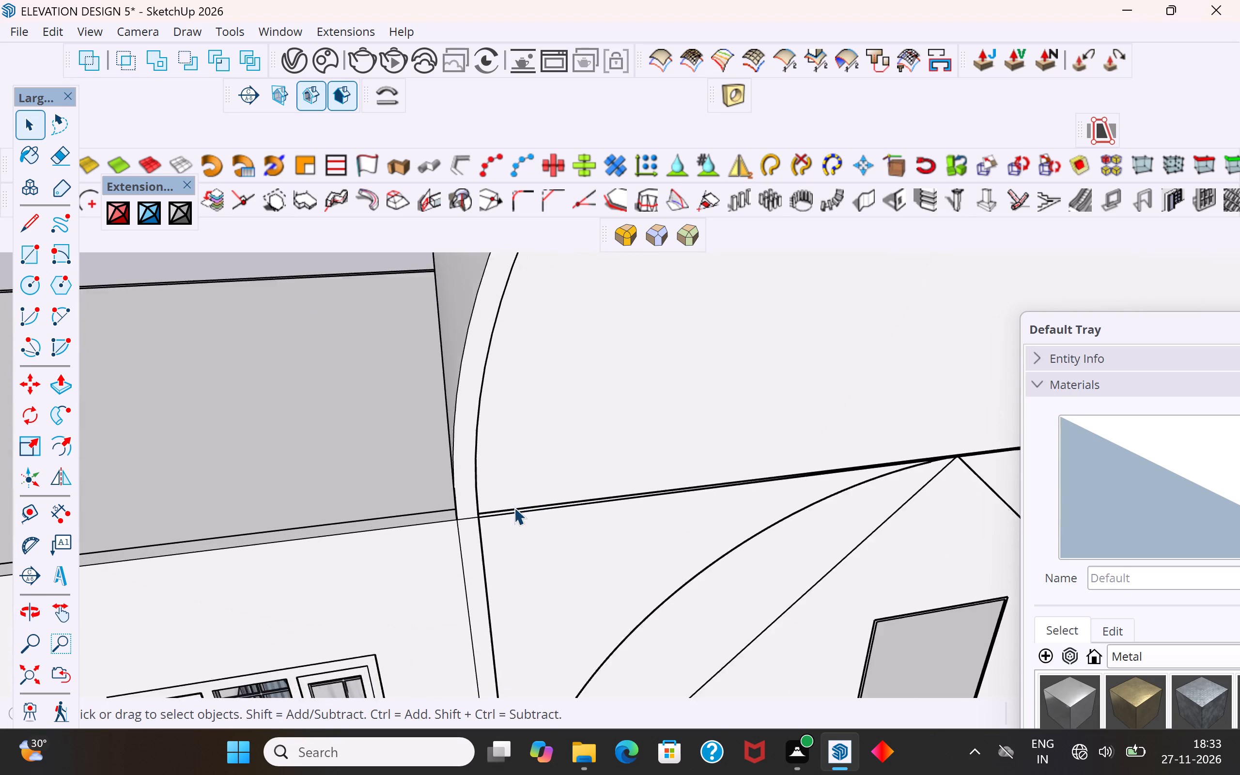
scroll(514, 507, up, 4)
middle_drag(514, 536, 704, 564)
scroll(616, 526, up, 9)
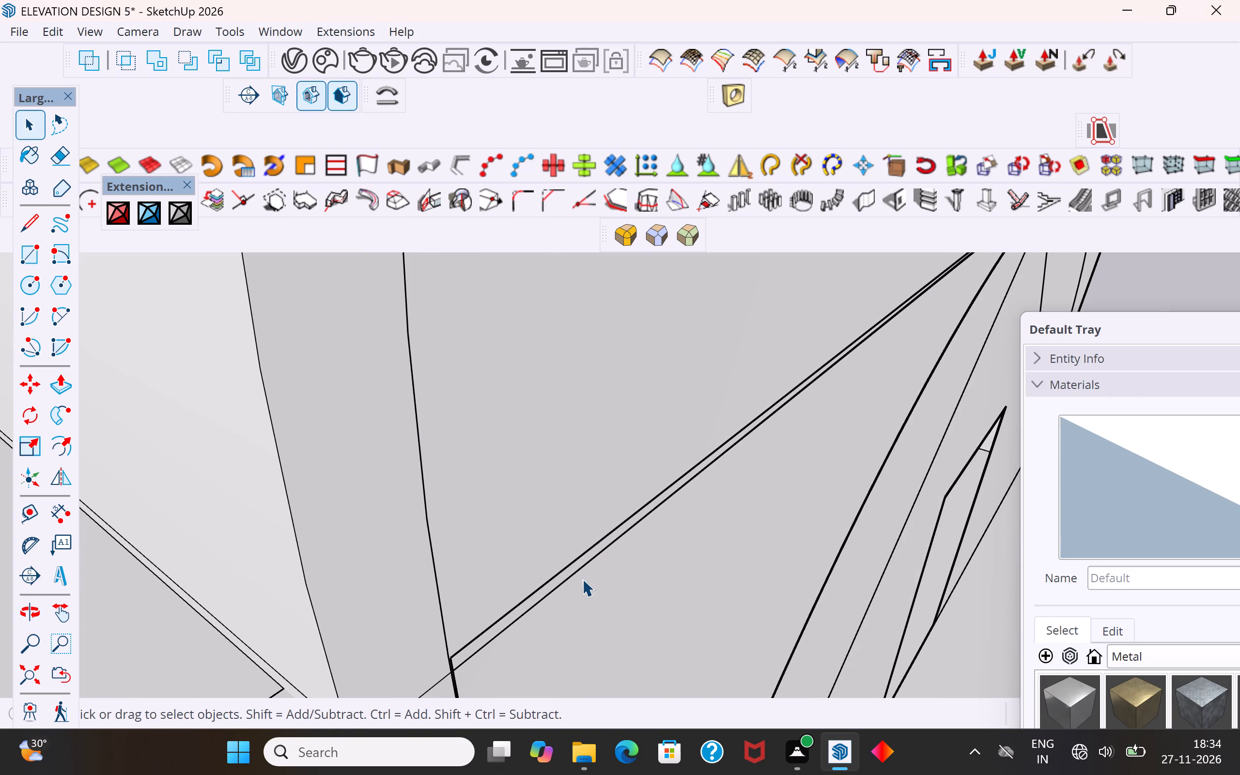
click(578, 575)
scroll(520, 555, down, 10)
middle_drag(619, 566, 530, 543)
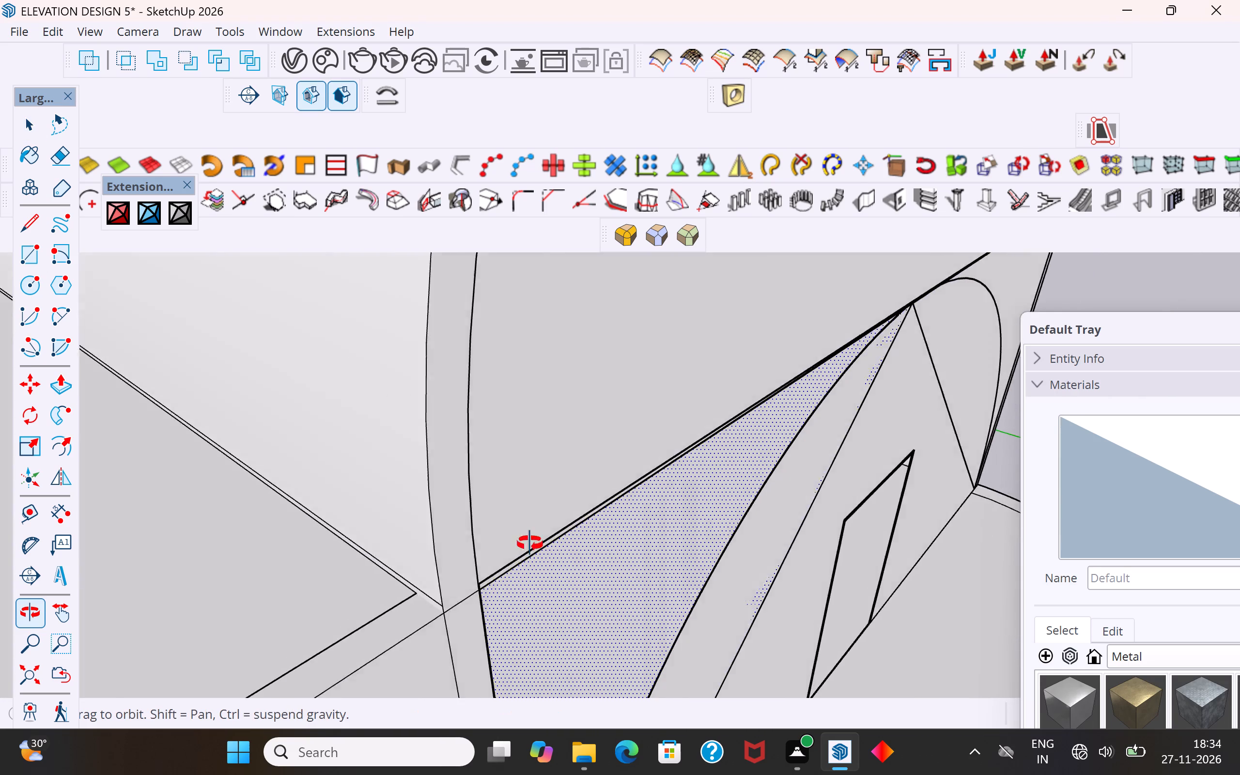
middle_drag(530, 543, 436, 570)
scroll(467, 538, down, 12)
middle_drag(531, 508, 451, 439)
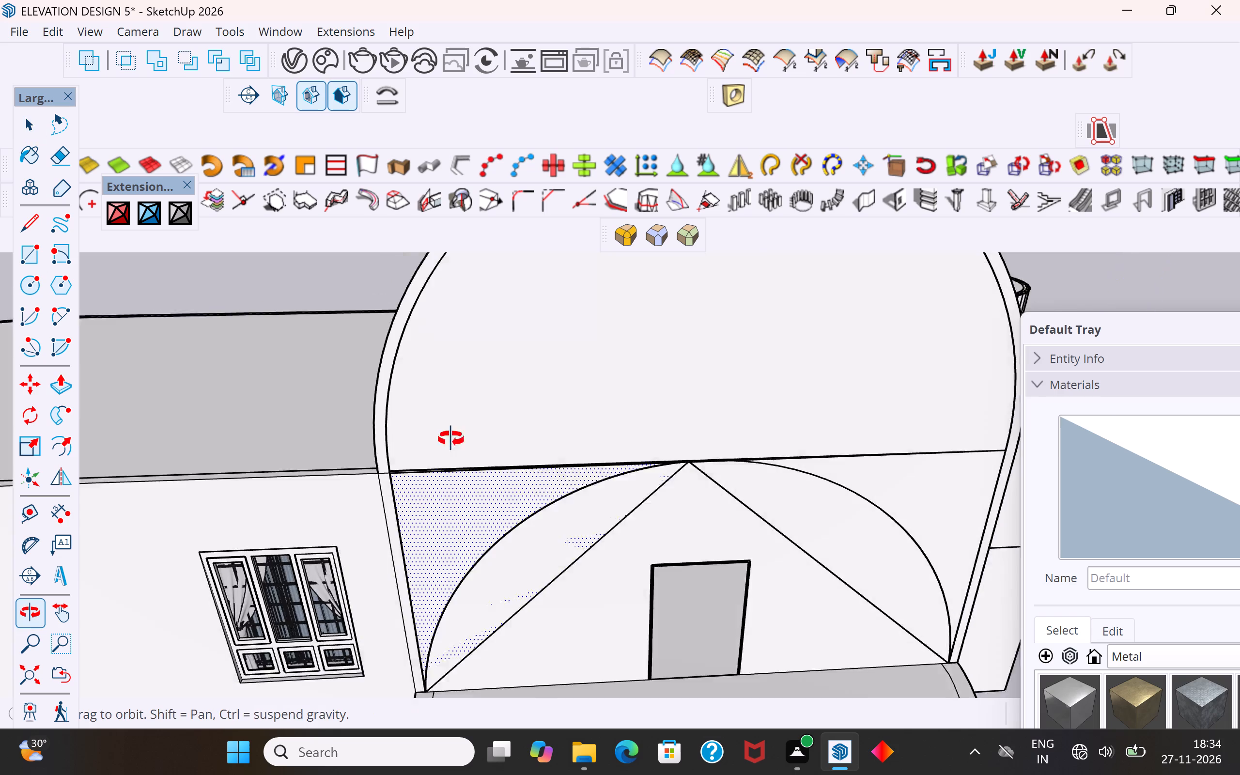
middle_drag(451, 439, 457, 422)
scroll(454, 412, down, 5)
scroll(543, 521, up, 5)
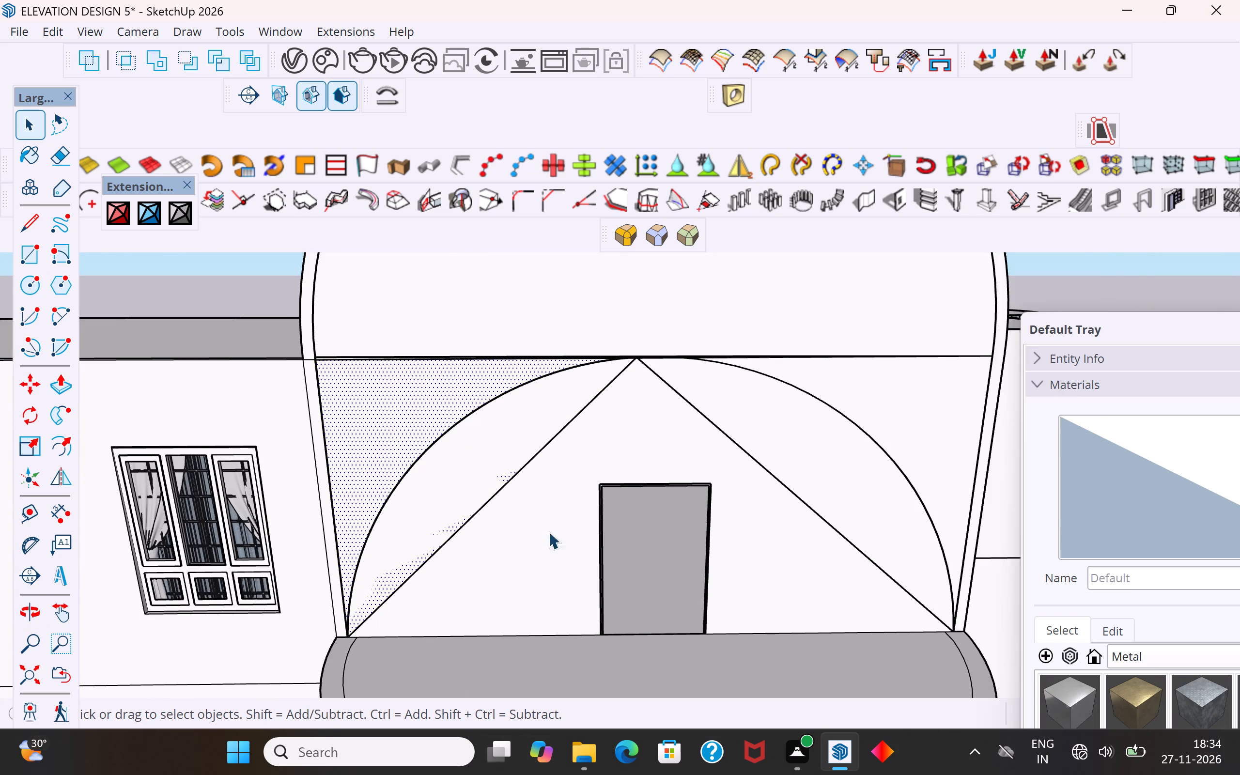
scroll(473, 476, down, 1)
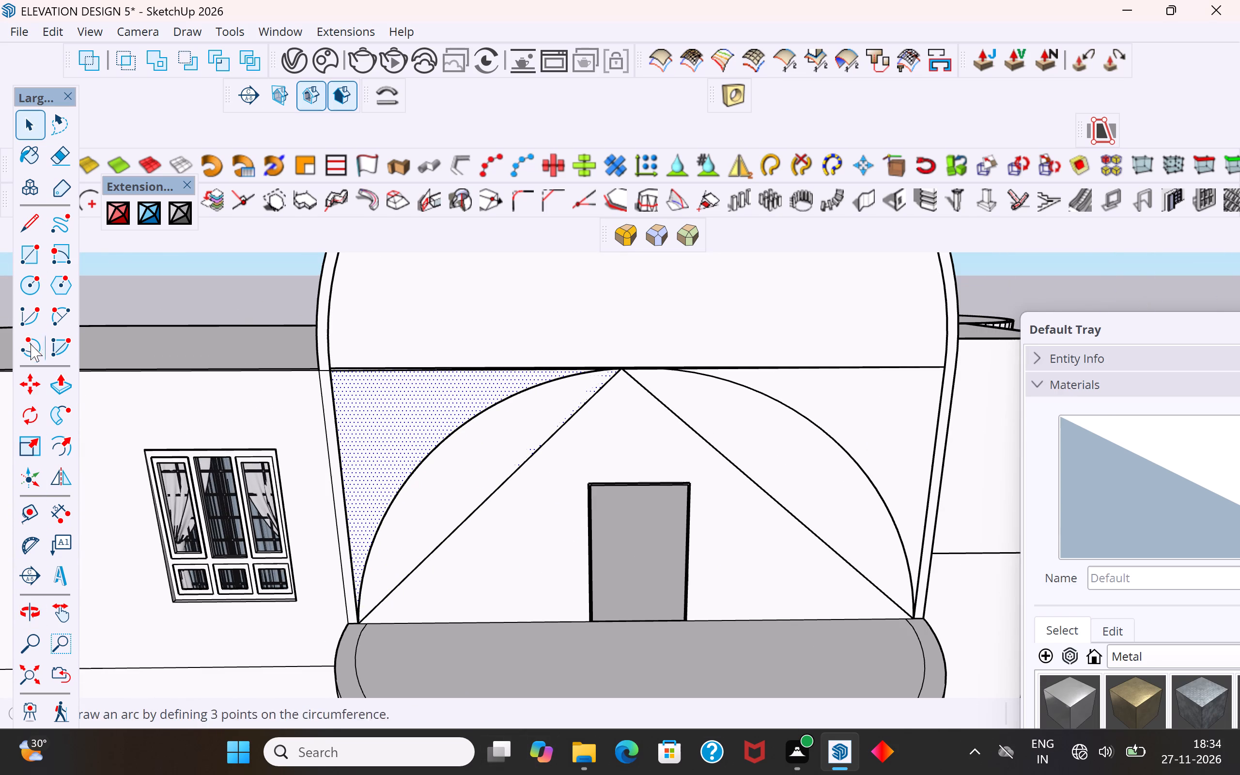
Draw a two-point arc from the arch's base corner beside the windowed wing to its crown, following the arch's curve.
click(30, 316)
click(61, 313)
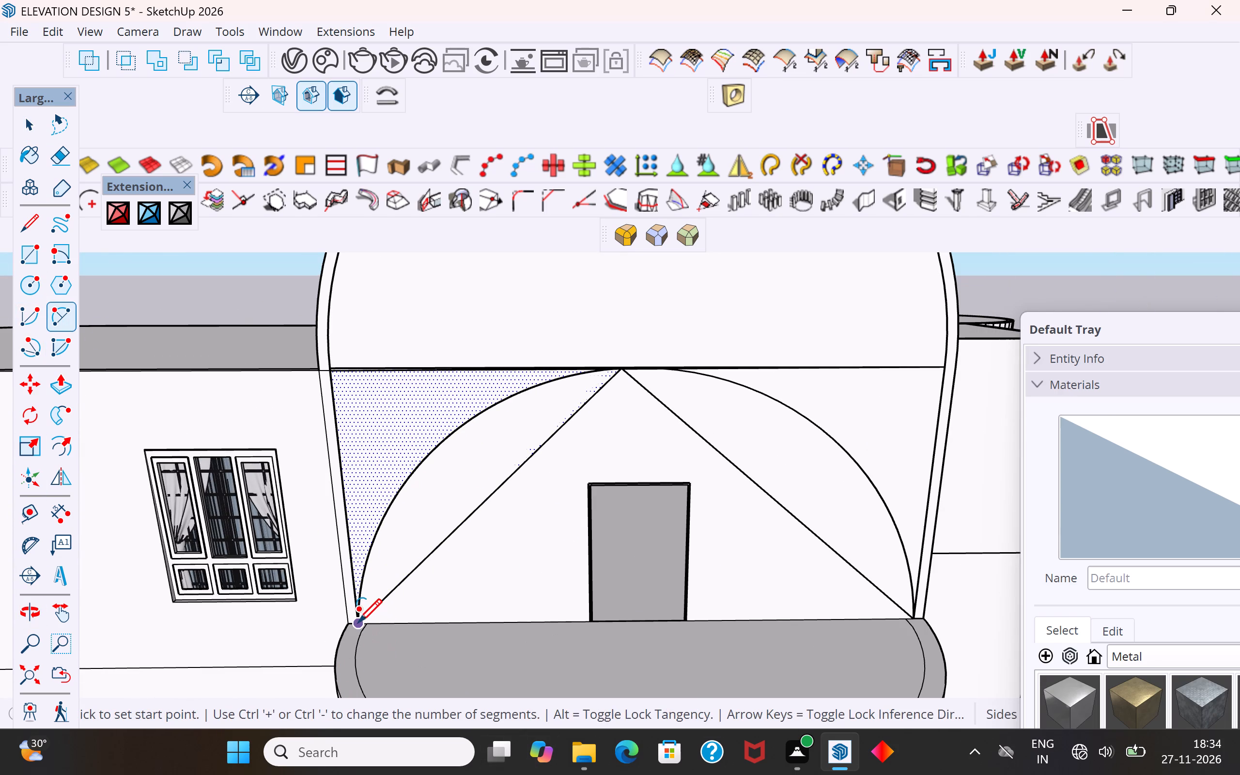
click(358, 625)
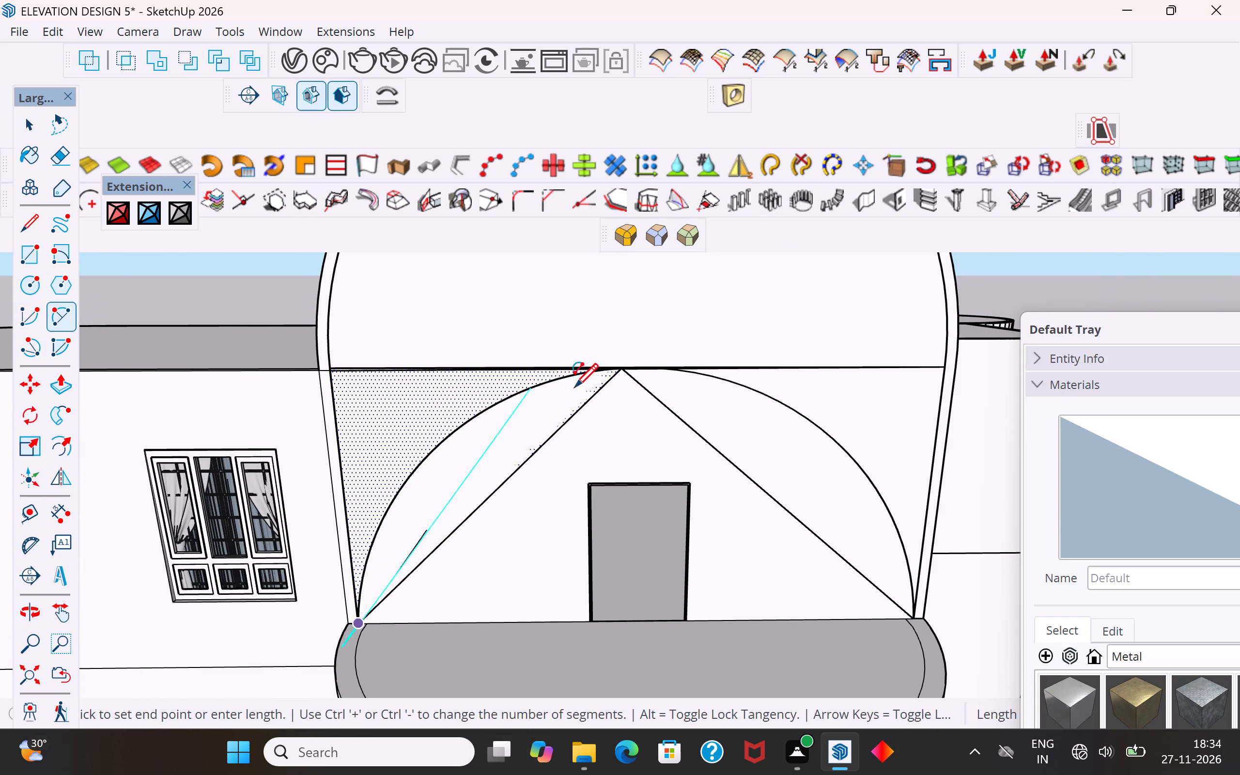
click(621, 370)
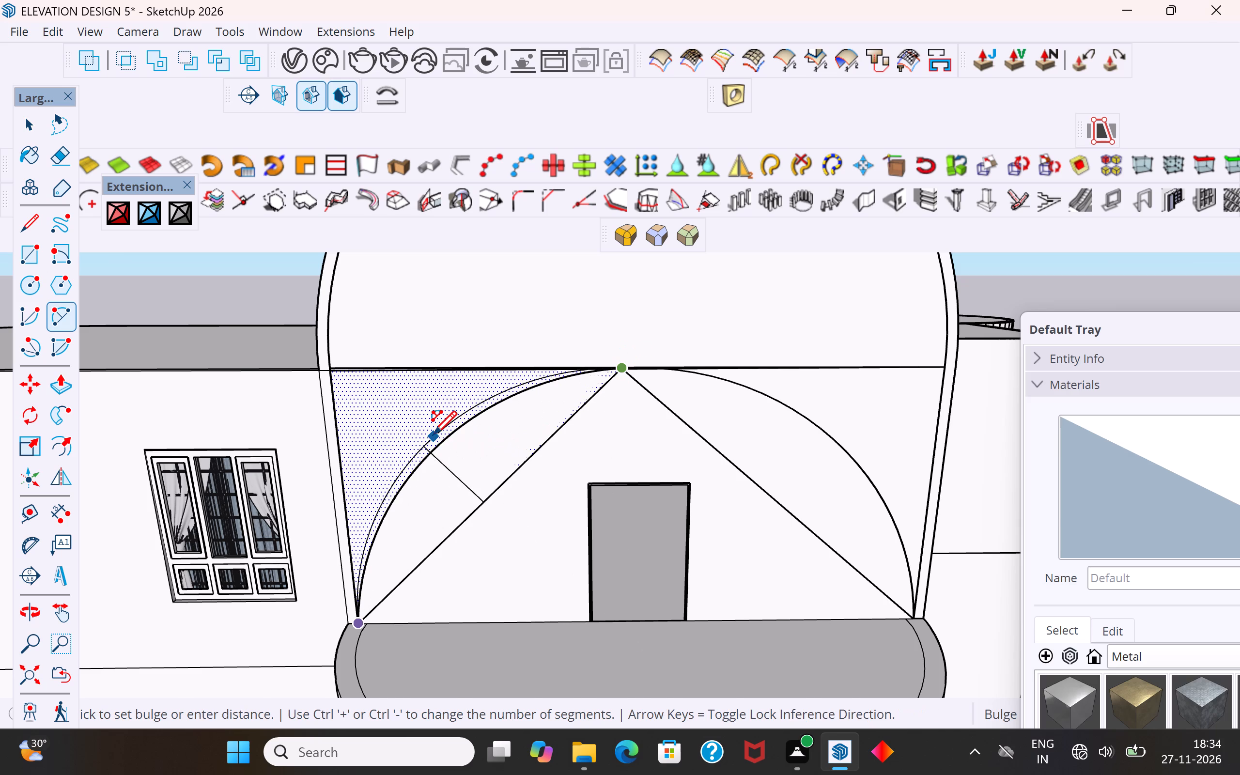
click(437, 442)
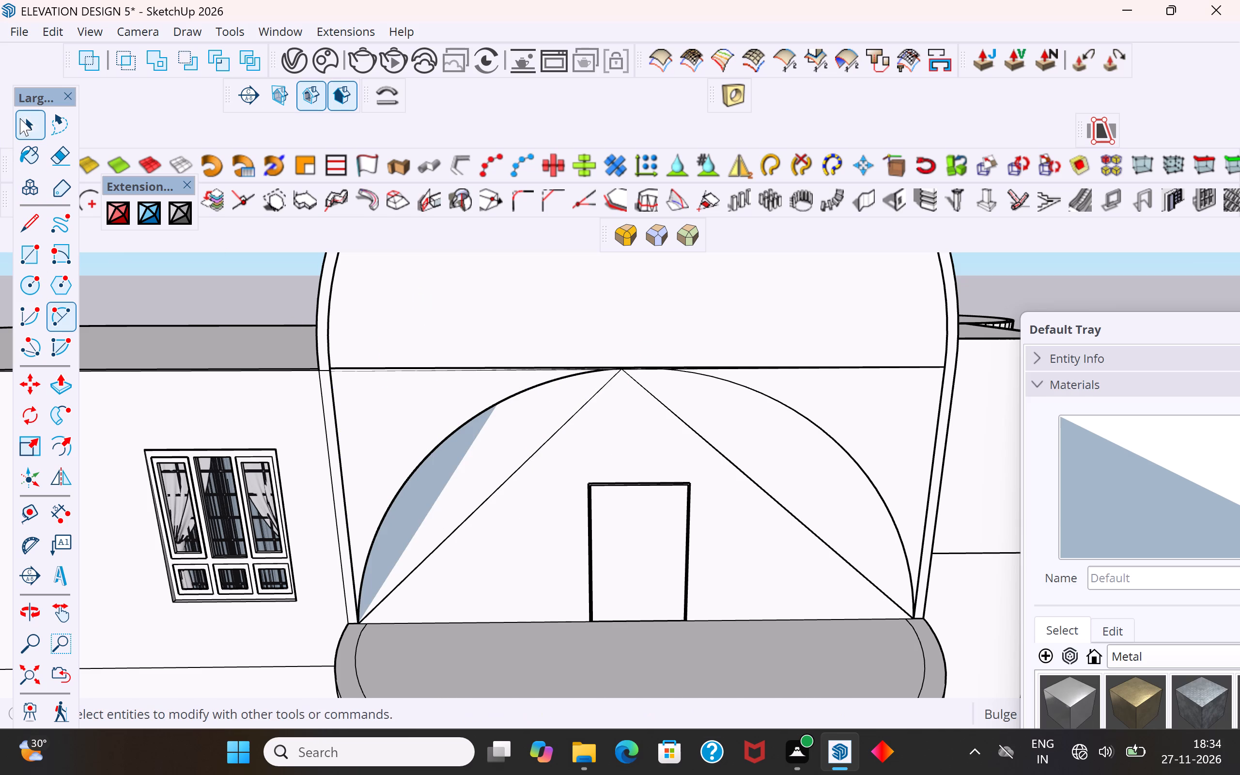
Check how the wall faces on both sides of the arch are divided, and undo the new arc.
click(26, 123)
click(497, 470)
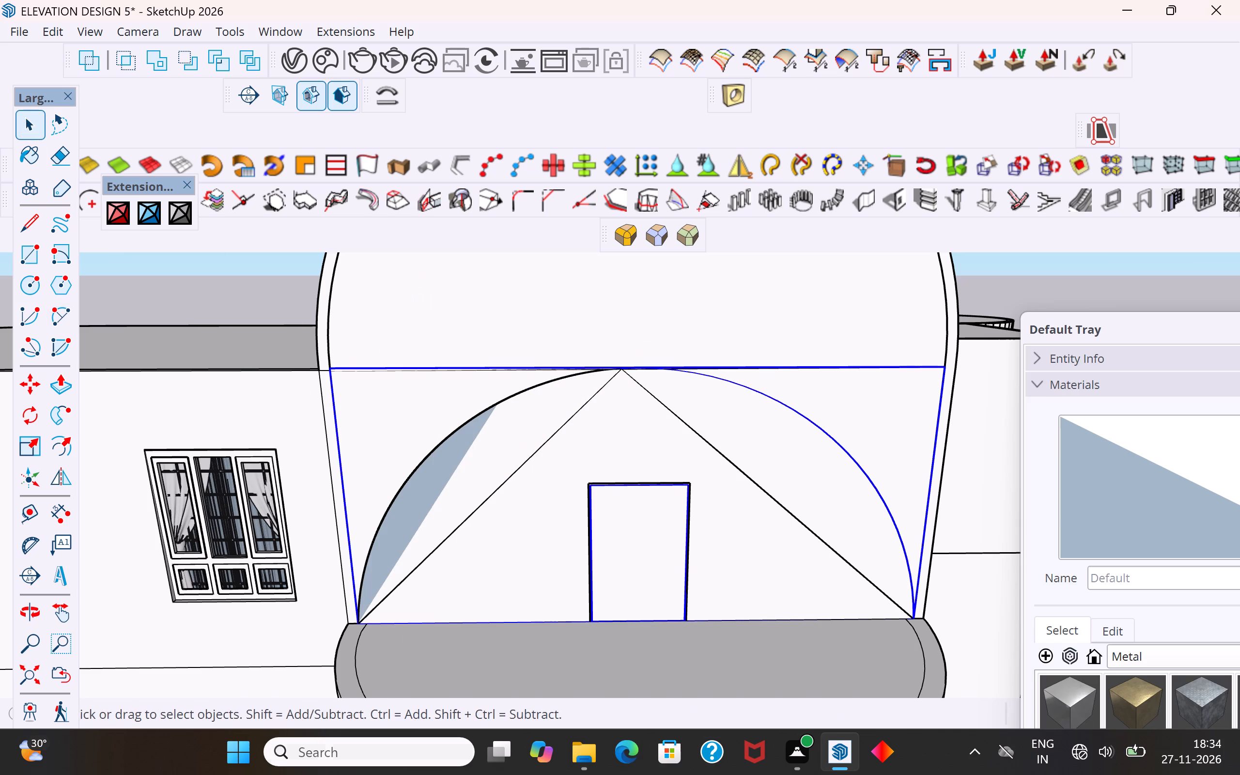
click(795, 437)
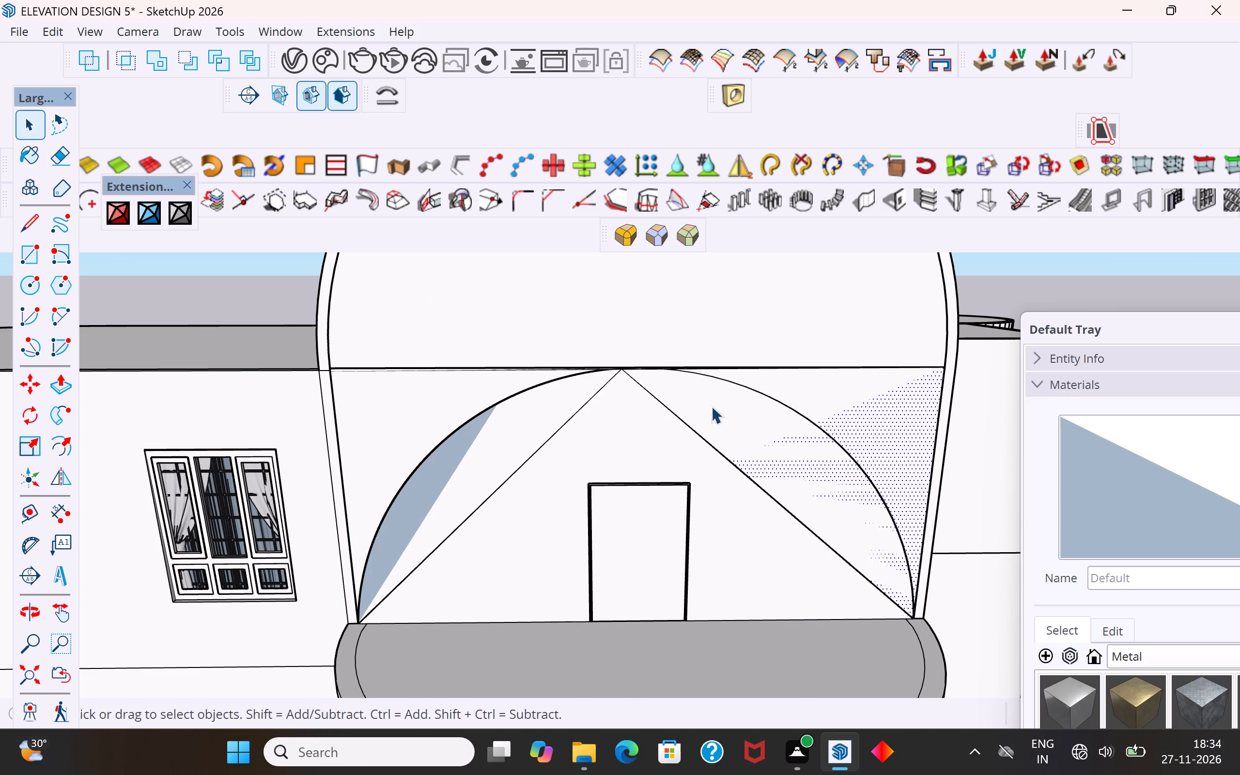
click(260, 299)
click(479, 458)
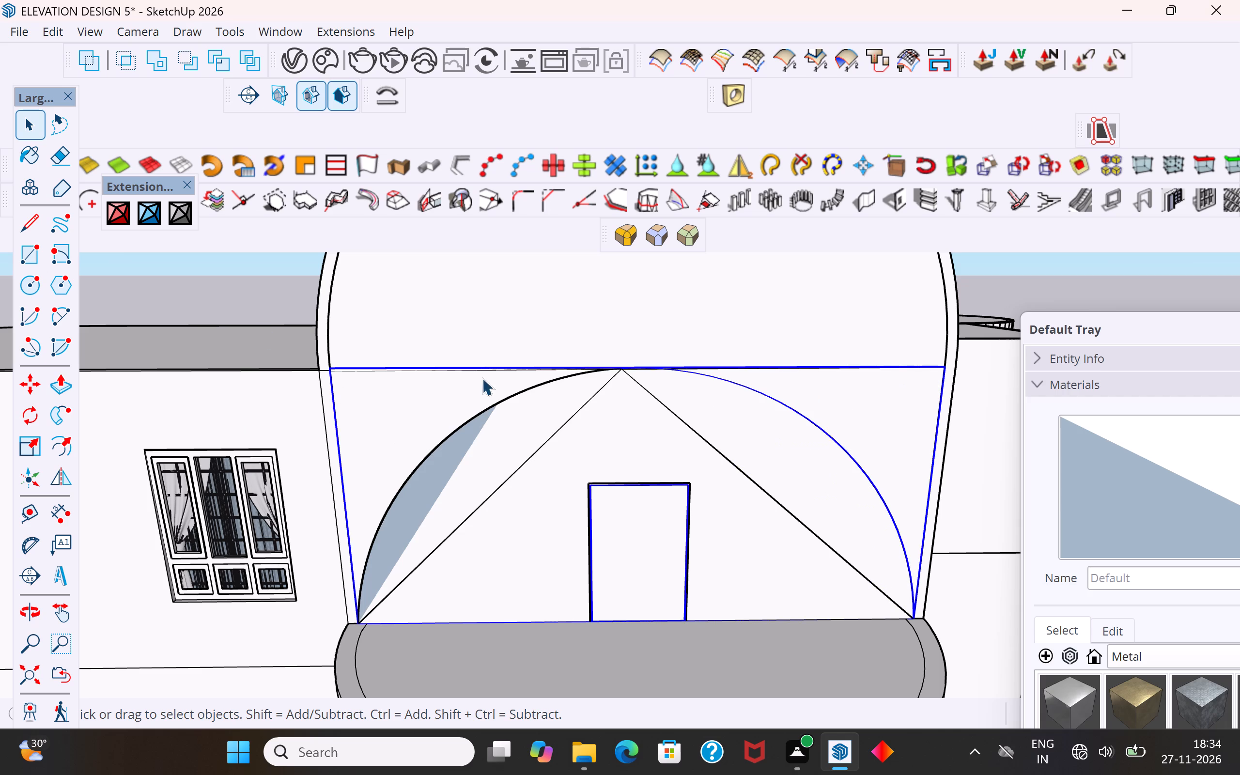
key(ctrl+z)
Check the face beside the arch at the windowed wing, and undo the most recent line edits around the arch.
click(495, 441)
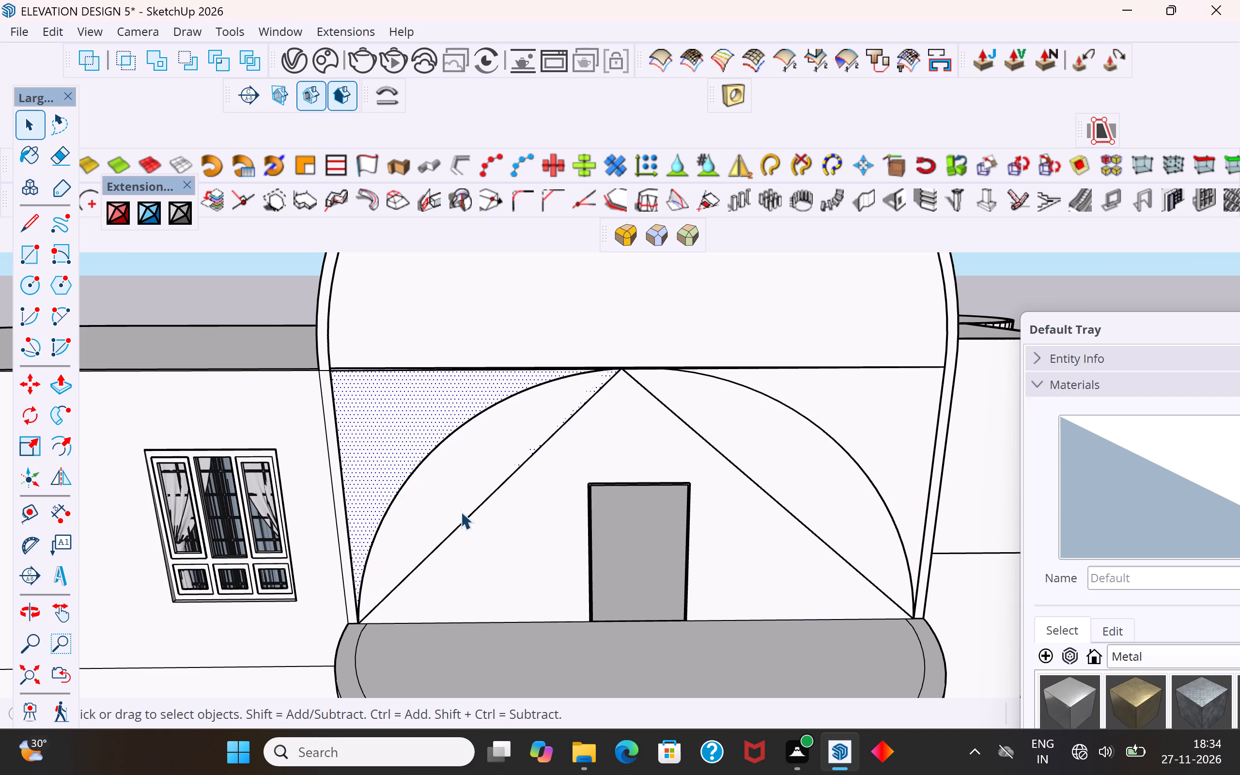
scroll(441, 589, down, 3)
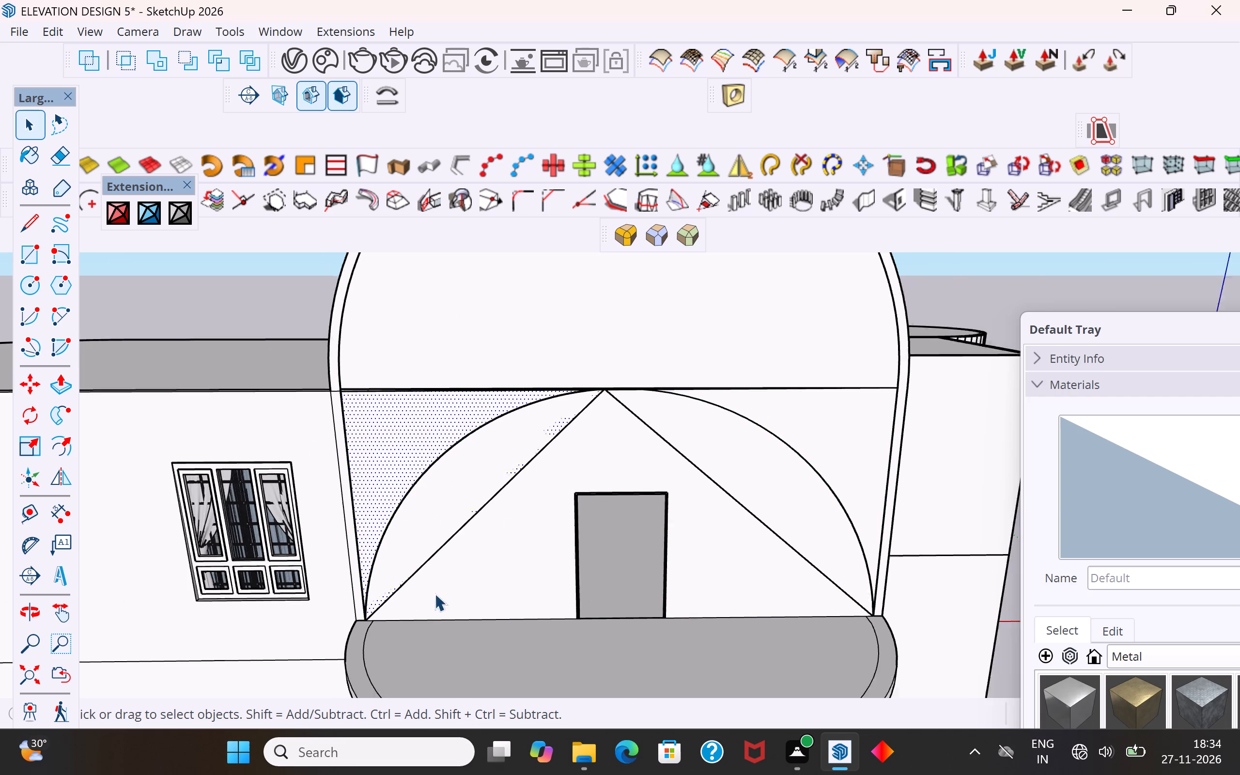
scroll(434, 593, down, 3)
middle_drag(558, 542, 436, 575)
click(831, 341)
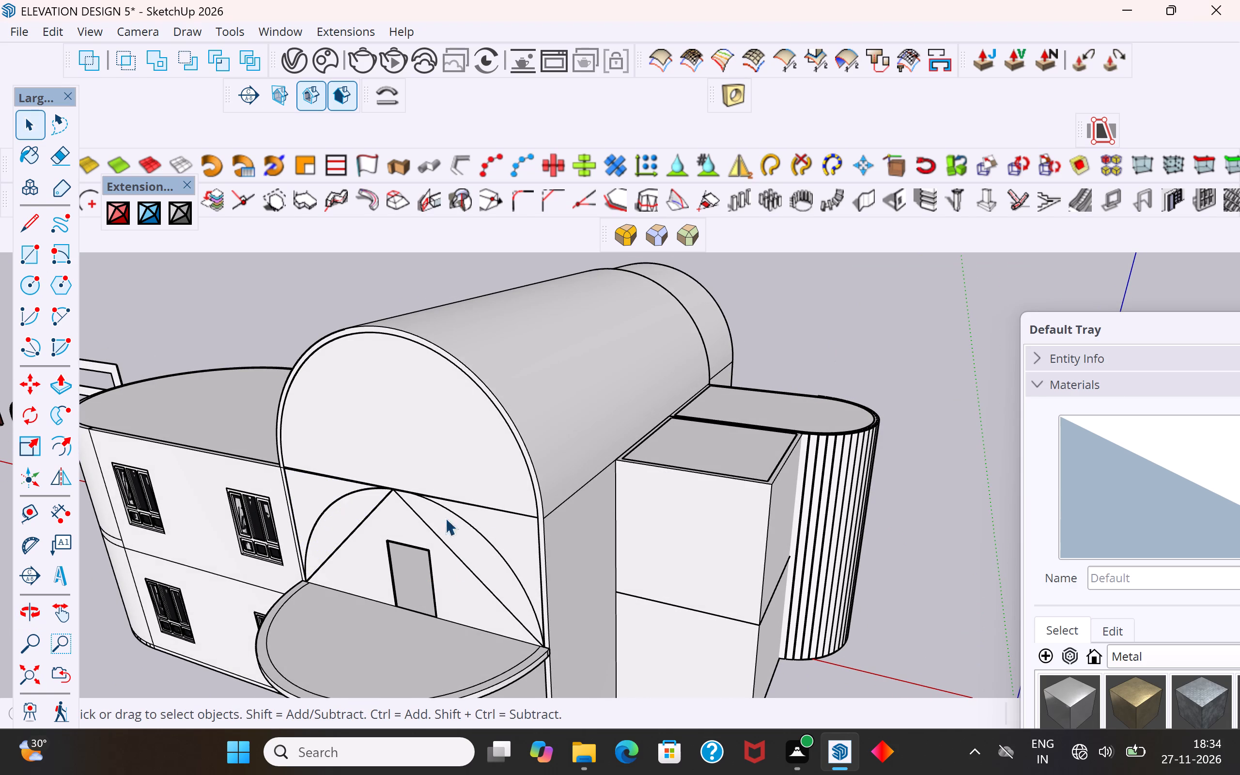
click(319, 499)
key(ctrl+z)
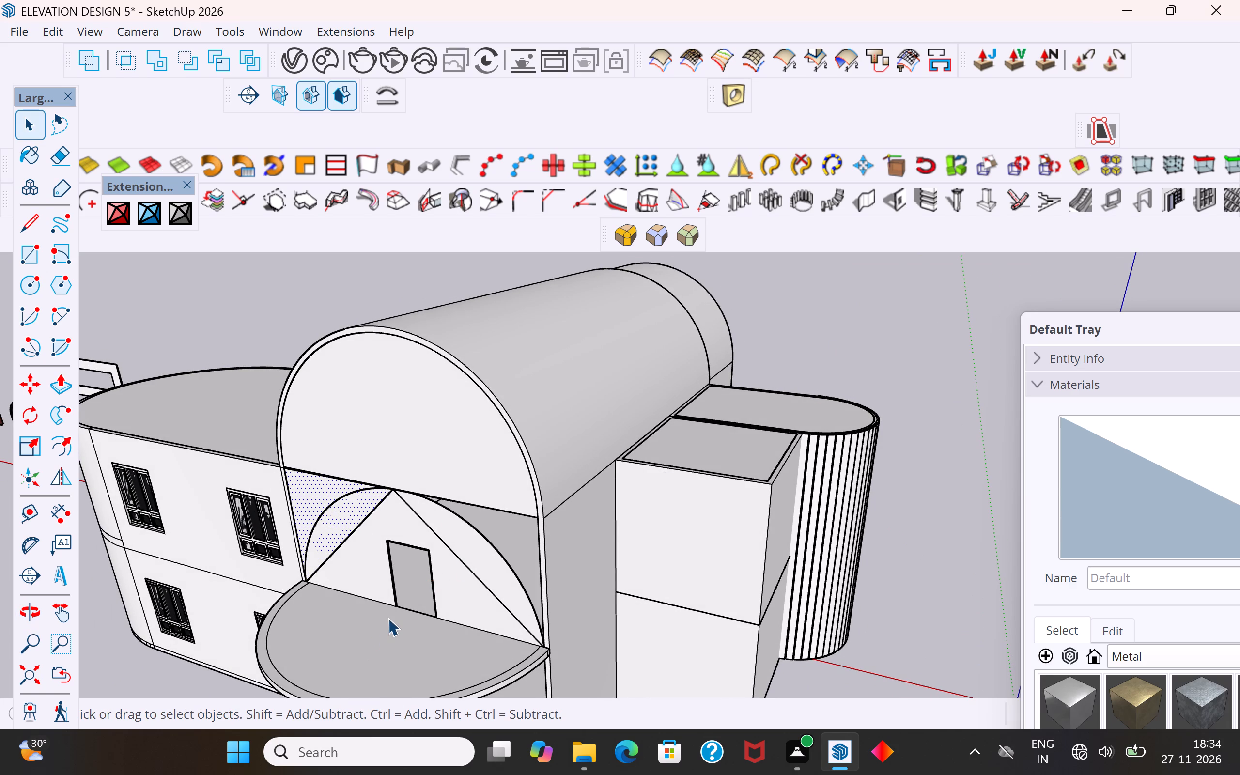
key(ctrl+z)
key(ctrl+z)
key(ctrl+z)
Undo the earlier edits beside the arch, and delete the leftover diagonal line from the arch's base corner to its crown.
key(ctrl+z)
key(ctrl+z)
key(ctrl+z)
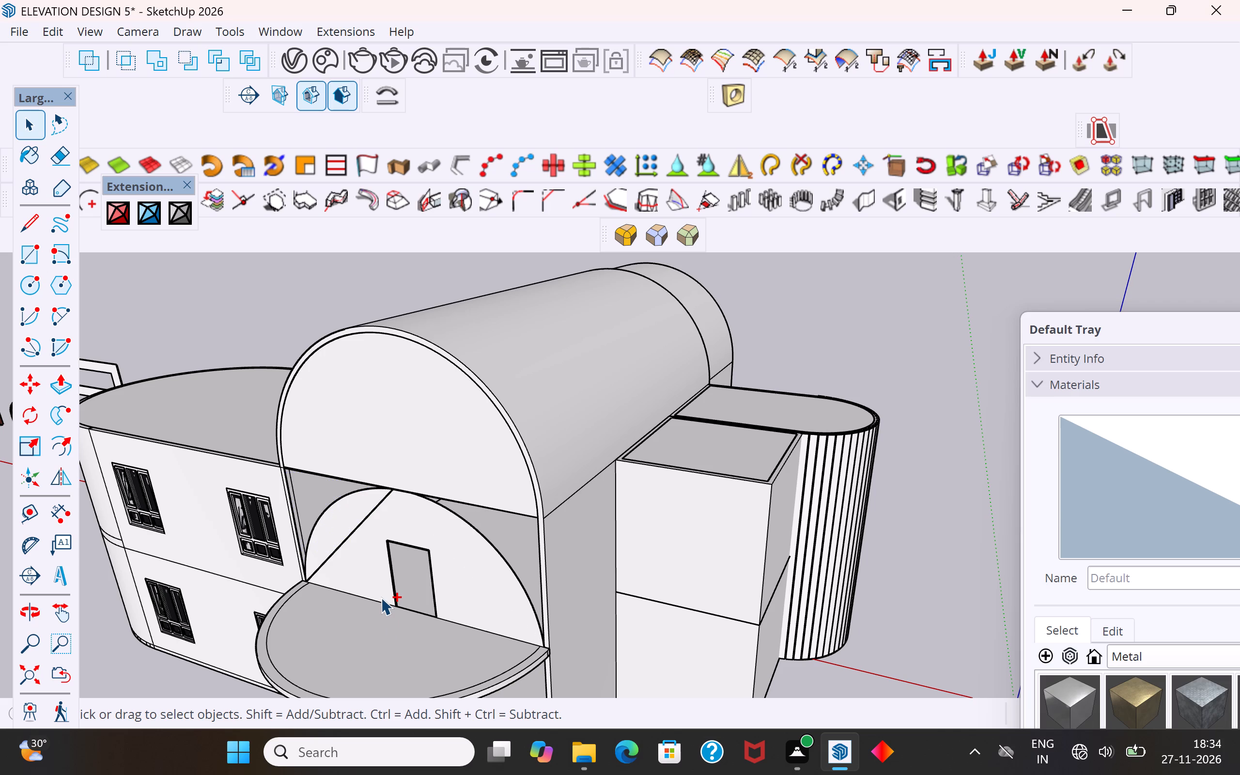
click(359, 525)
key(Delete)
Examine how the arch's crown meets the upper front's lower edge, and check the arched wall's face inside its group.
scroll(475, 510, down, 6)
middle_drag(491, 531, 744, 472)
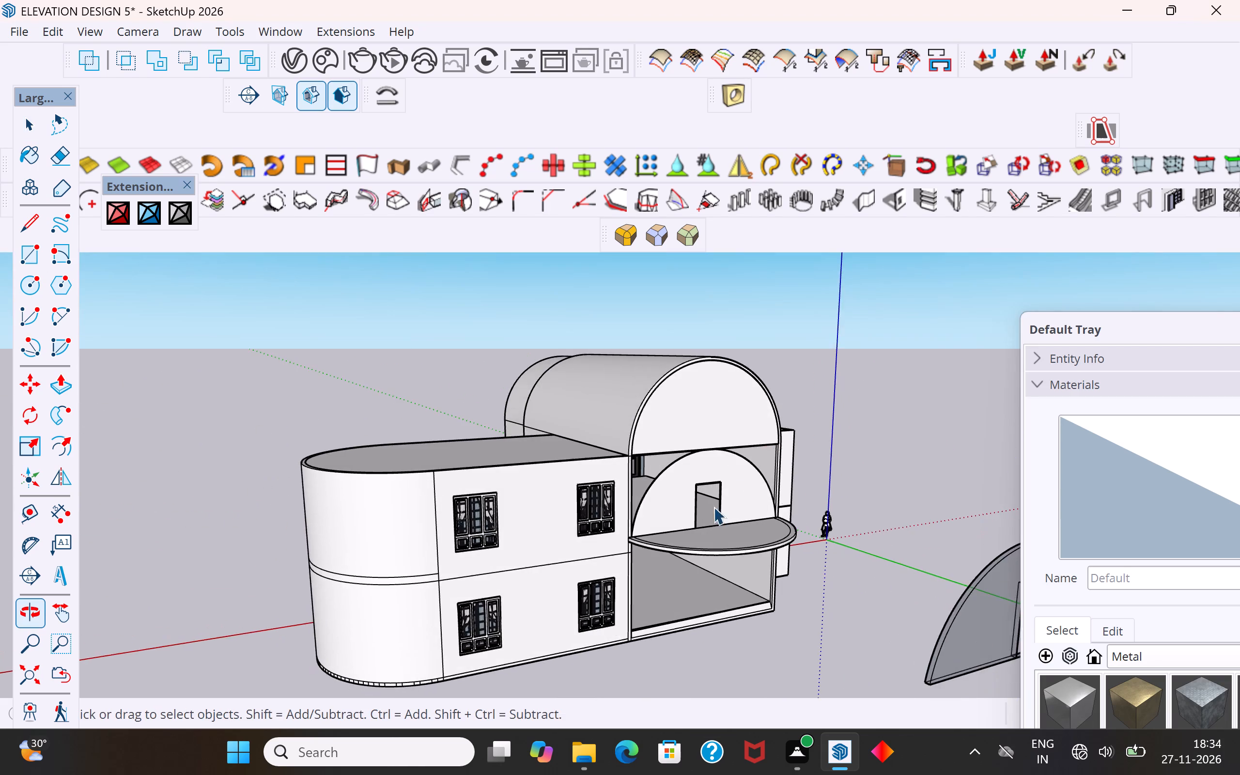
scroll(715, 507, up, 4)
middle_drag(730, 487, 794, 533)
scroll(764, 480, up, 16)
middle_drag(751, 448, 685, 464)
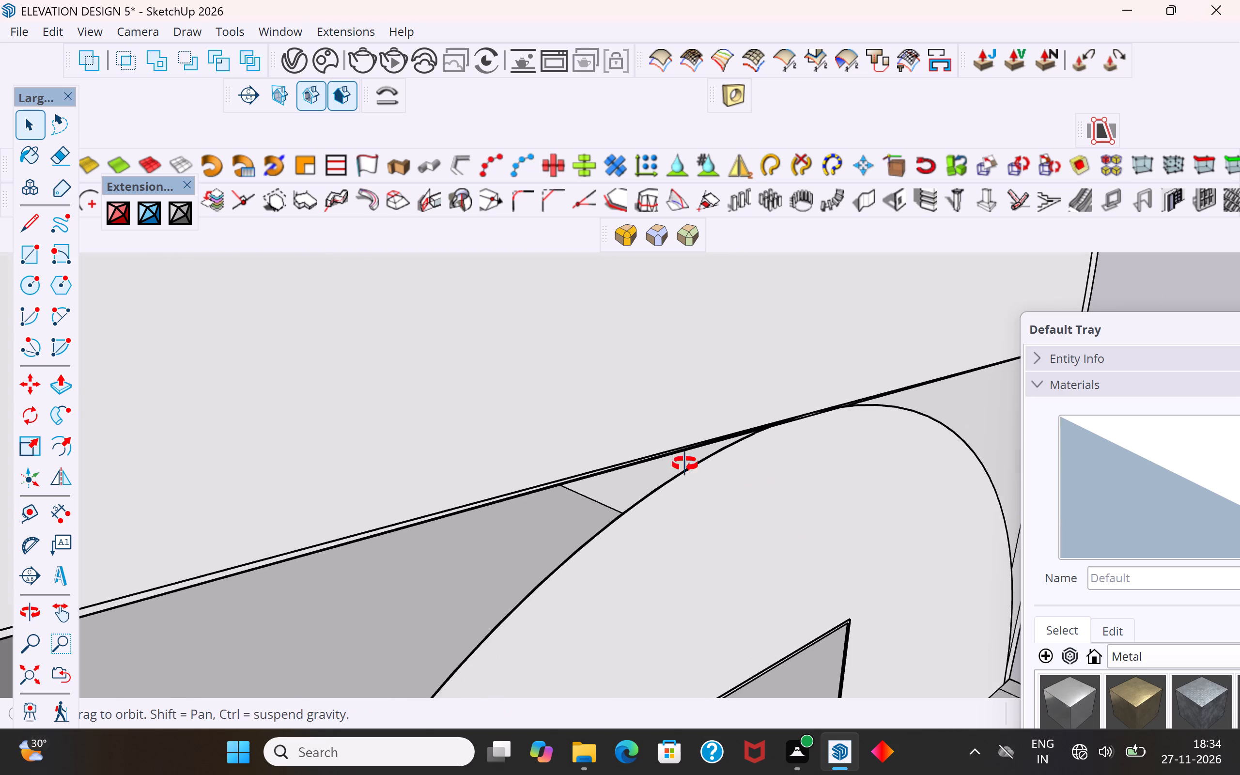
middle_drag(685, 464, 573, 474)
scroll(484, 512, down, 6)
scroll(635, 451, up, 14)
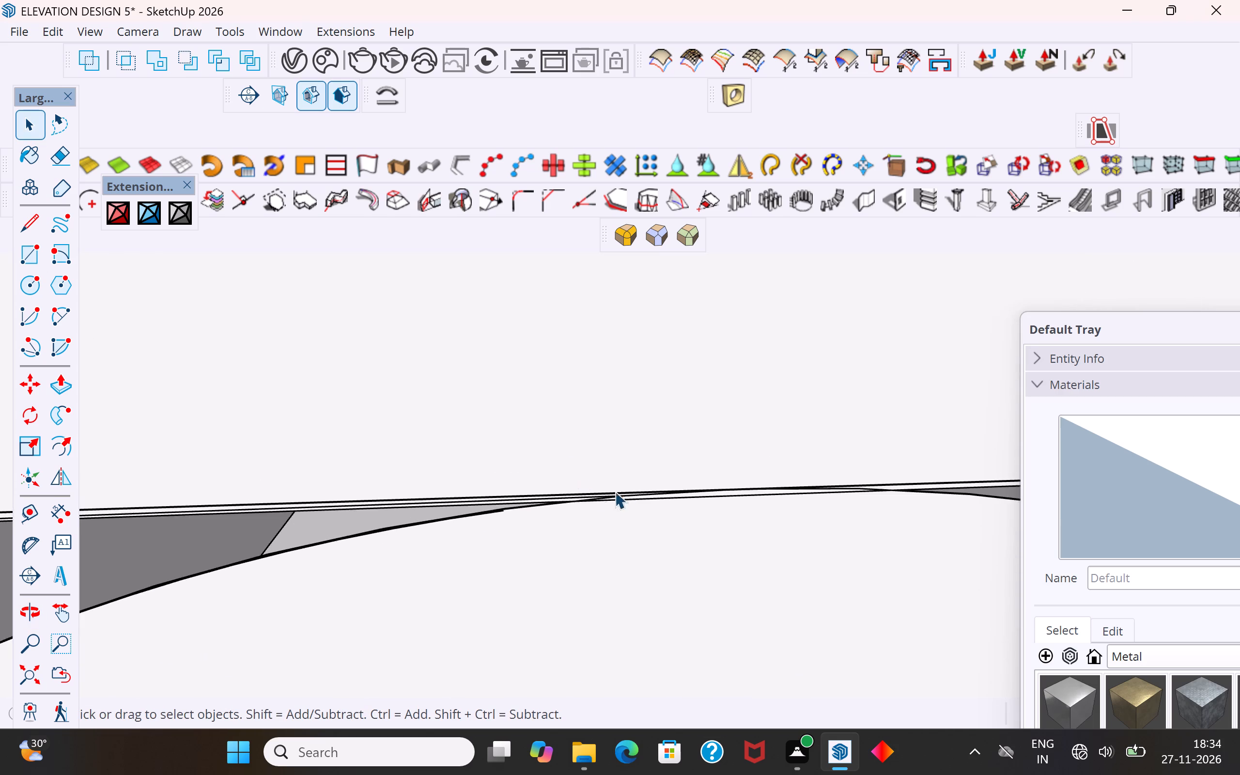
middle_drag(631, 513, 656, 619)
middle_drag(664, 559, 663, 346)
scroll(714, 438, up, 3)
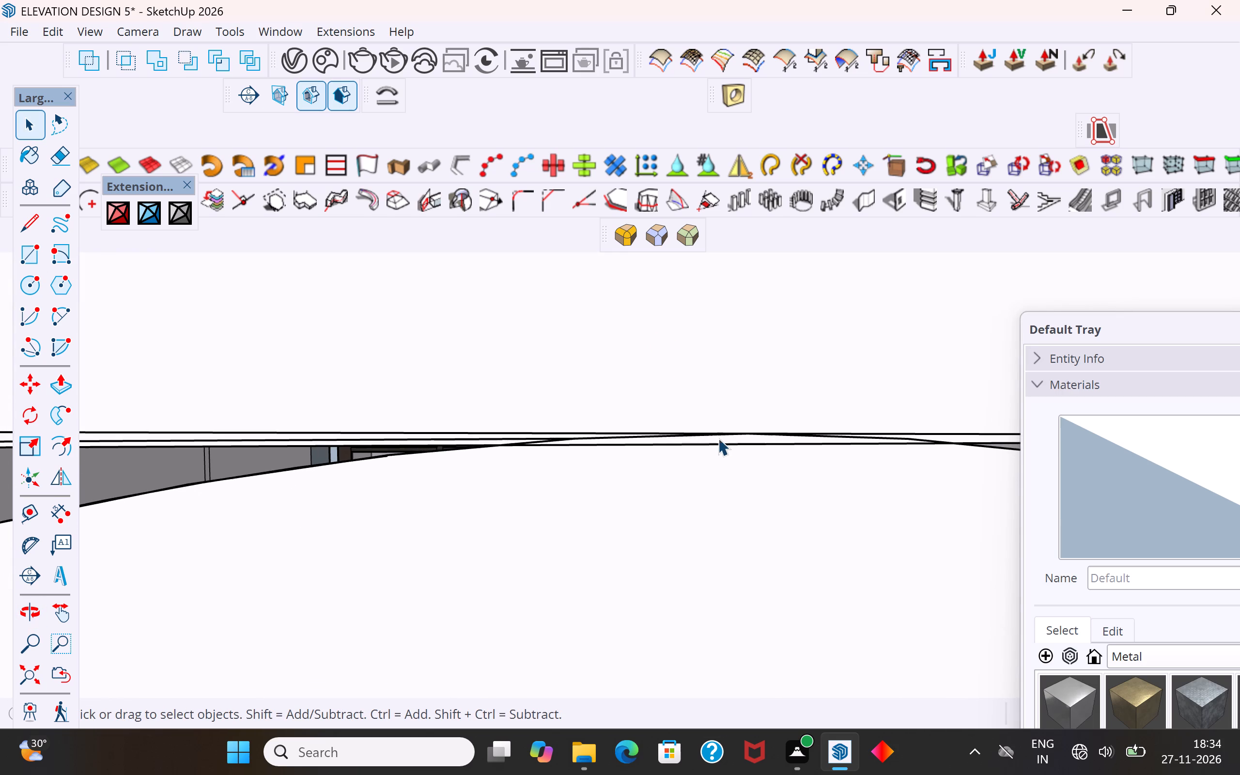
scroll(718, 438, up, 1)
click(725, 442)
double_click(728, 445)
click(740, 443)
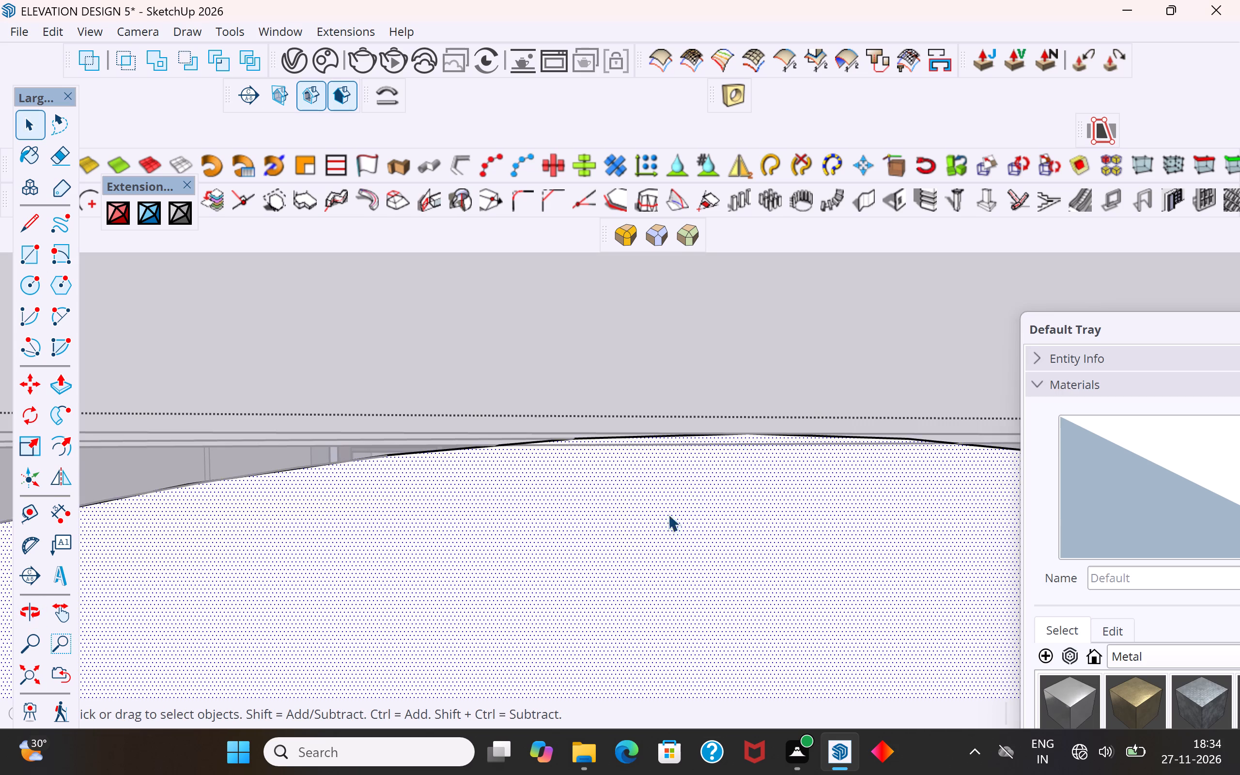
scroll(625, 533, down, 20)
scroll(625, 533, down, 9)
click(871, 392)
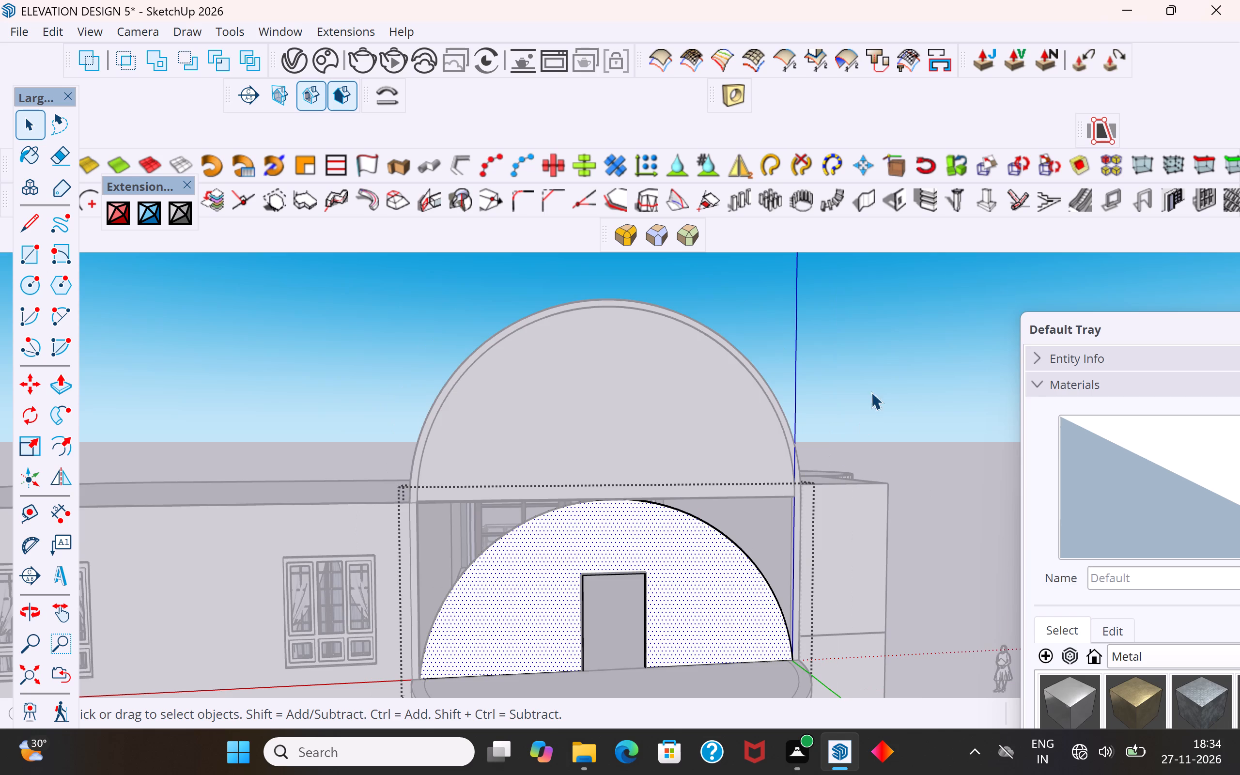
Examine the open gaps on both sides of the arch above the balcony.
middle_drag(638, 522, 716, 564)
scroll(530, 494, down, 10)
middle_drag(552, 575, 529, 618)
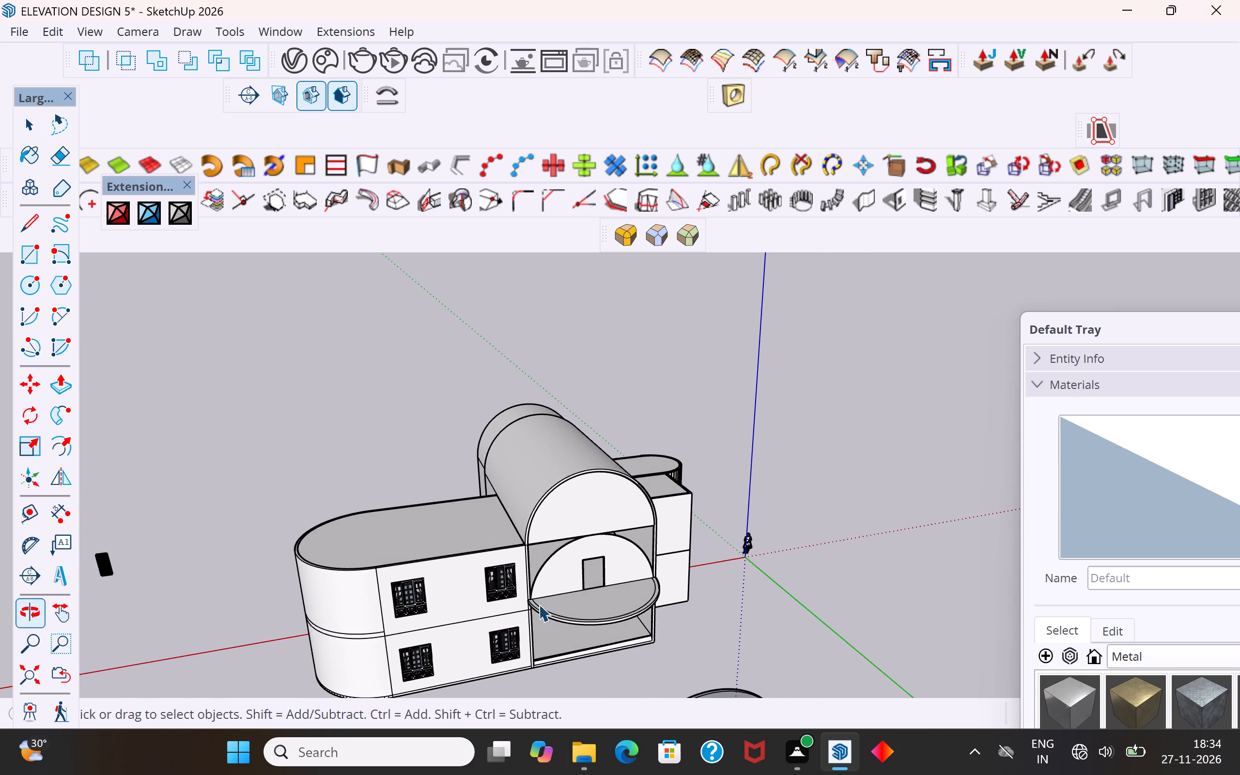
scroll(538, 583, up, 8)
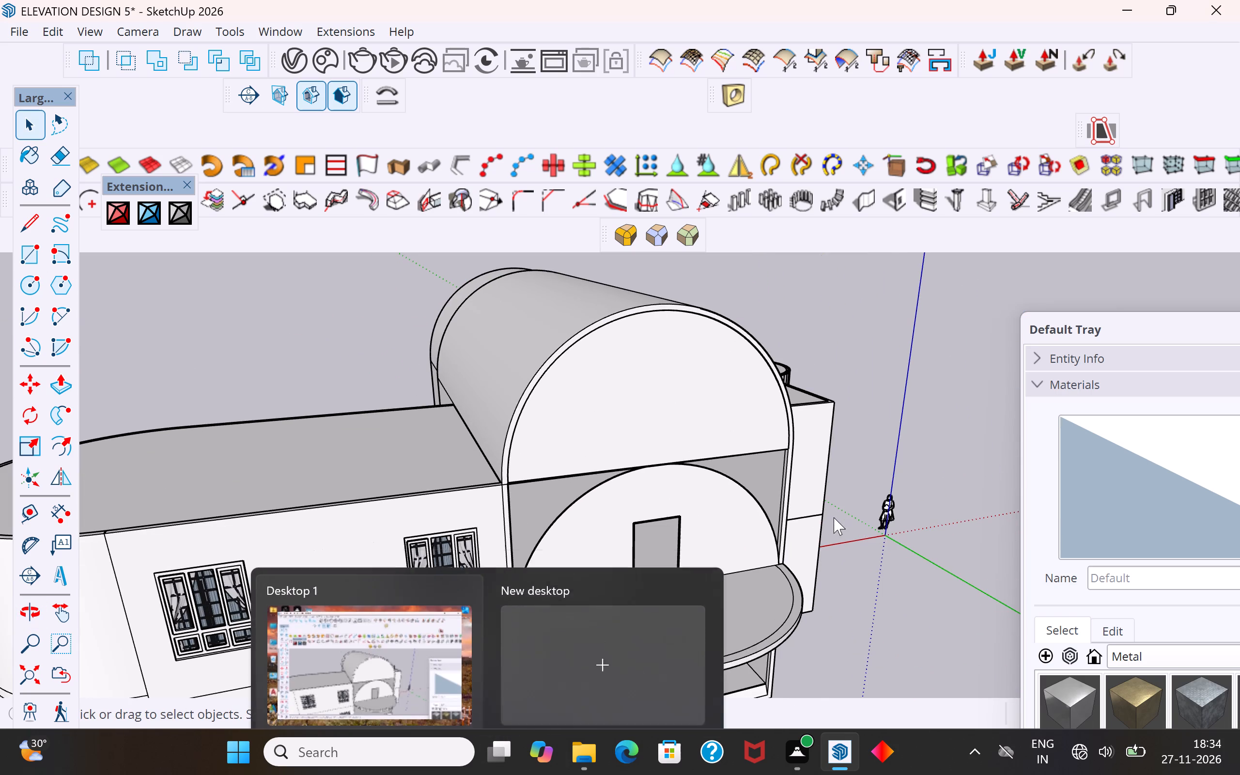
scroll(663, 588, up, 4)
middle_drag(717, 582, 656, 570)
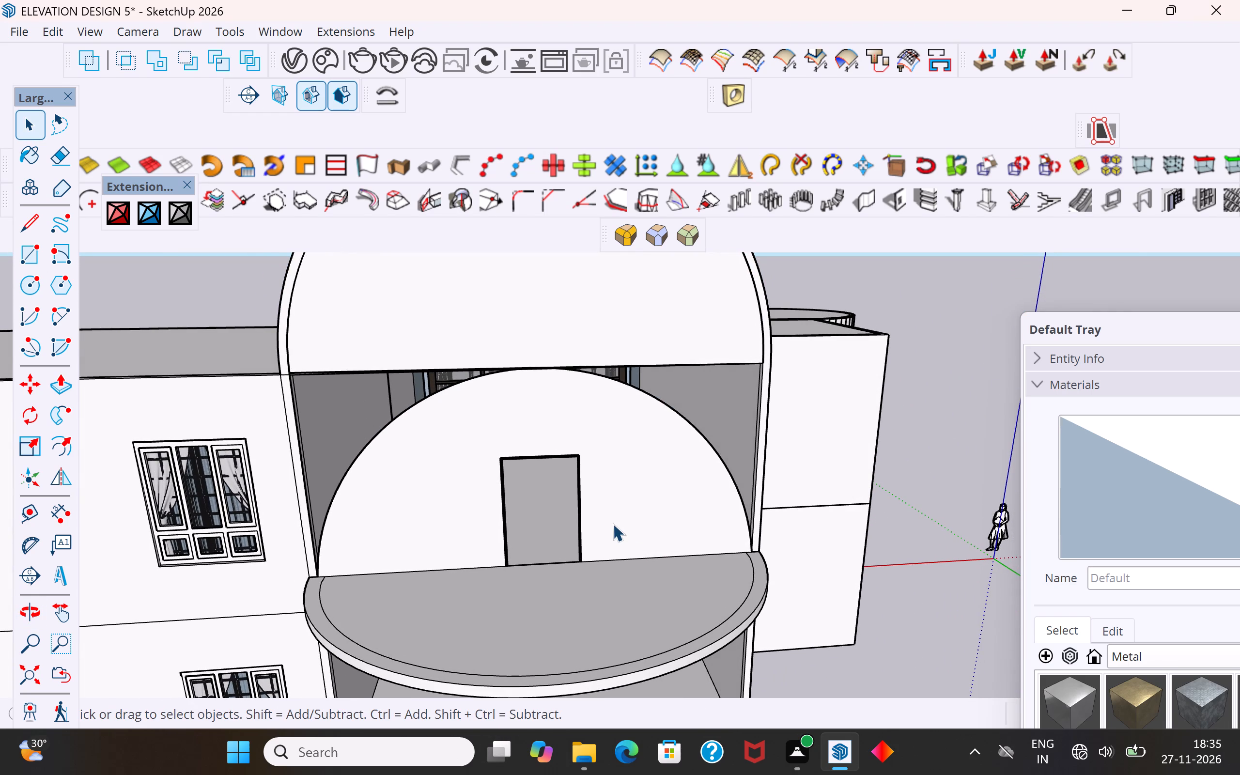
scroll(610, 513, up, 2)
scroll(580, 524, down, 3)
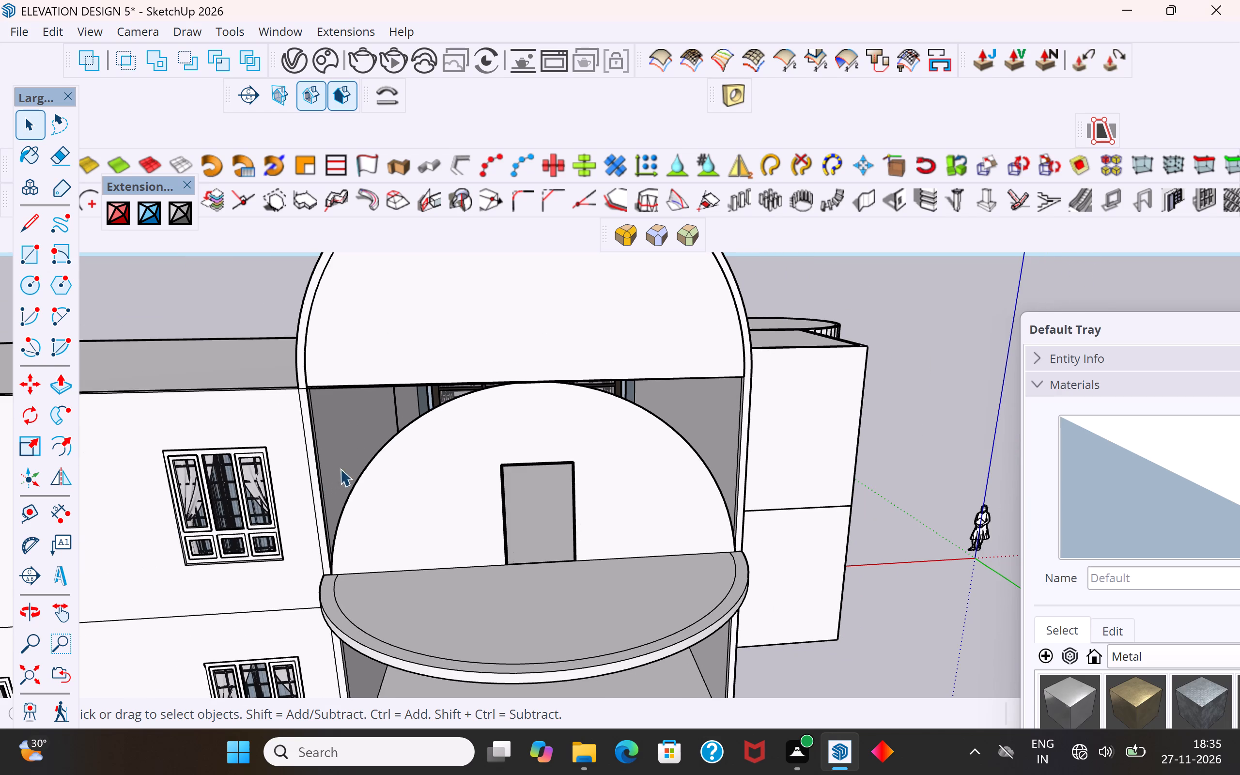
scroll(539, 391, up, 2)
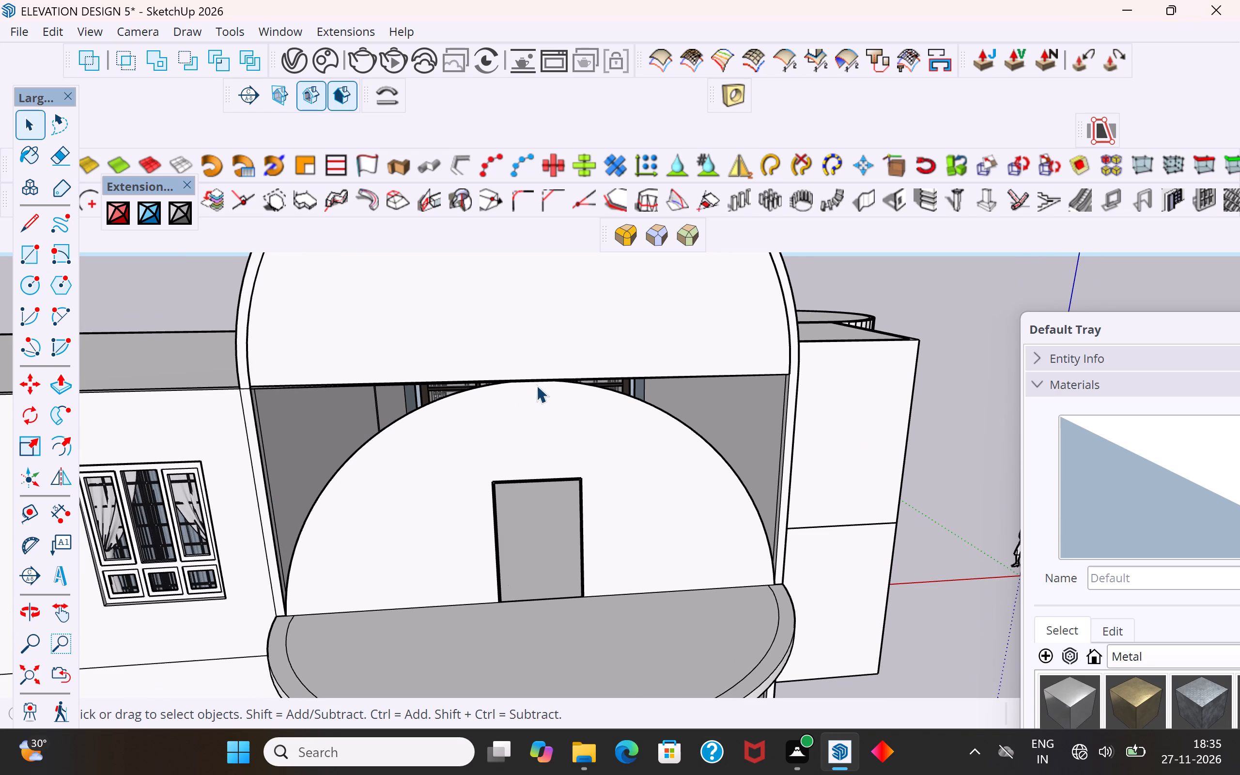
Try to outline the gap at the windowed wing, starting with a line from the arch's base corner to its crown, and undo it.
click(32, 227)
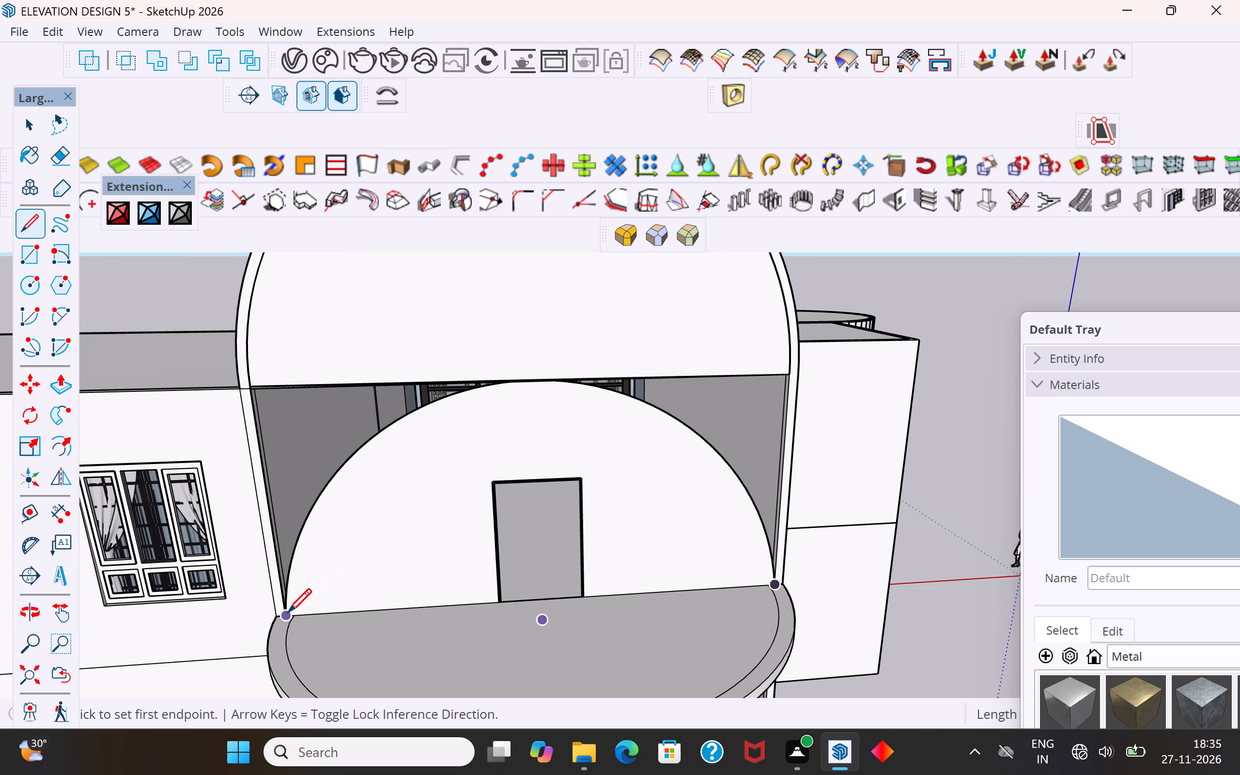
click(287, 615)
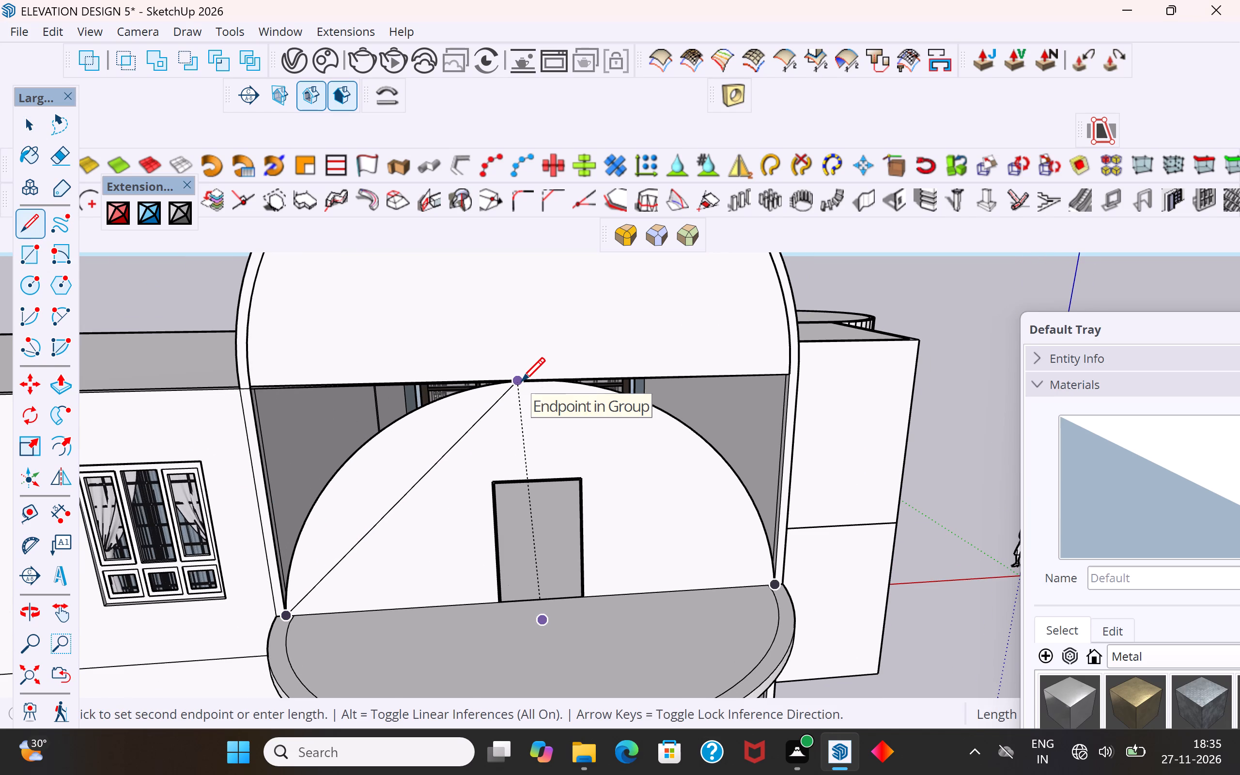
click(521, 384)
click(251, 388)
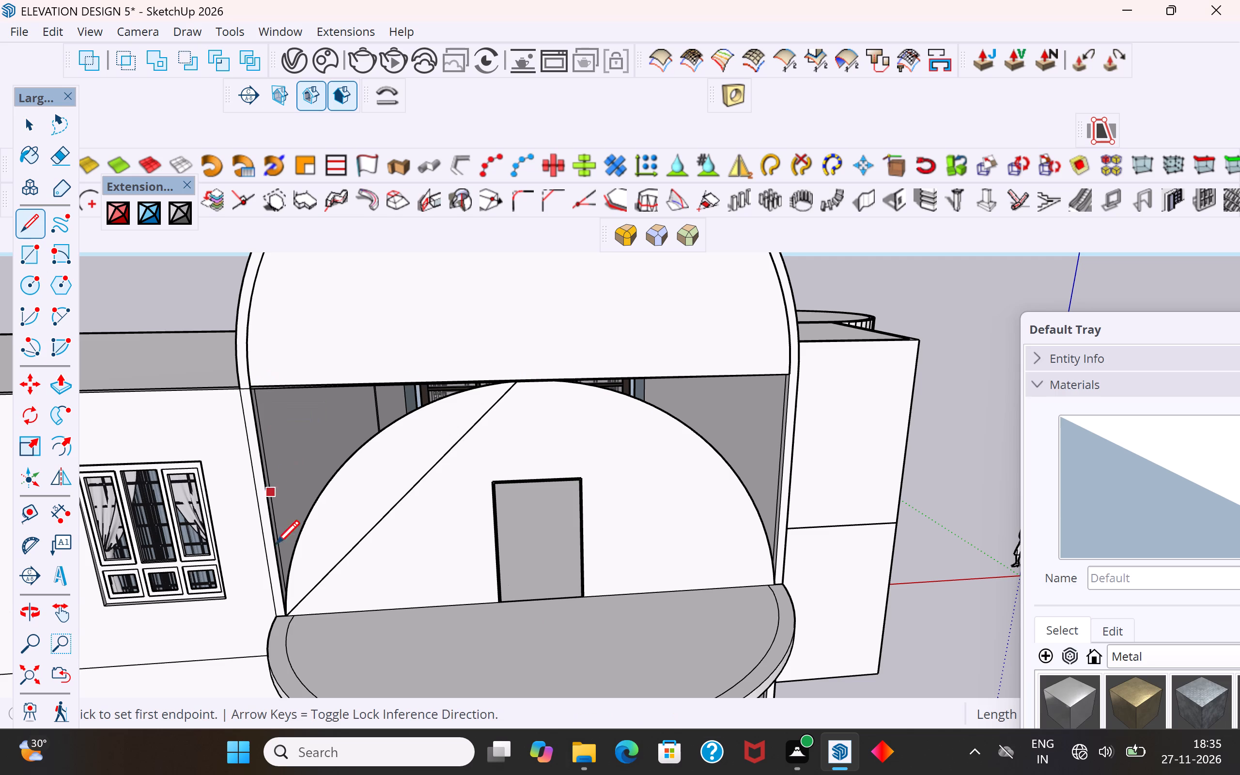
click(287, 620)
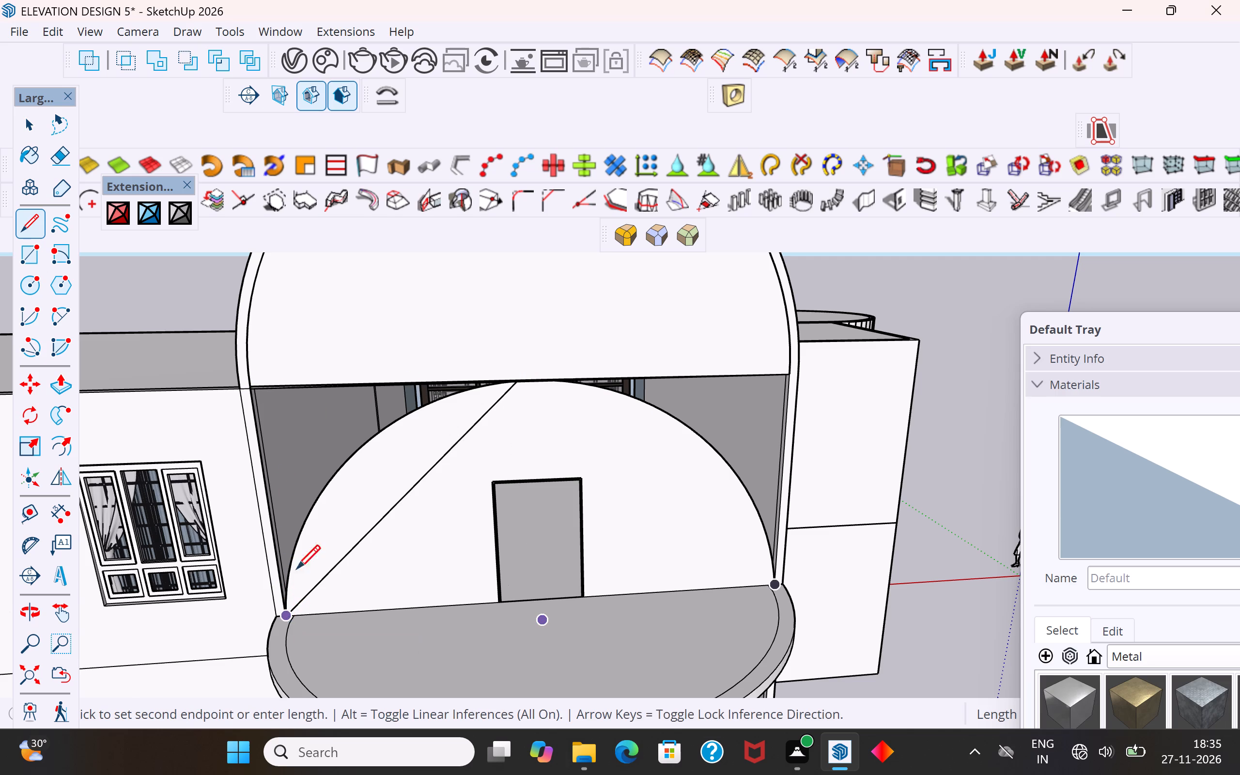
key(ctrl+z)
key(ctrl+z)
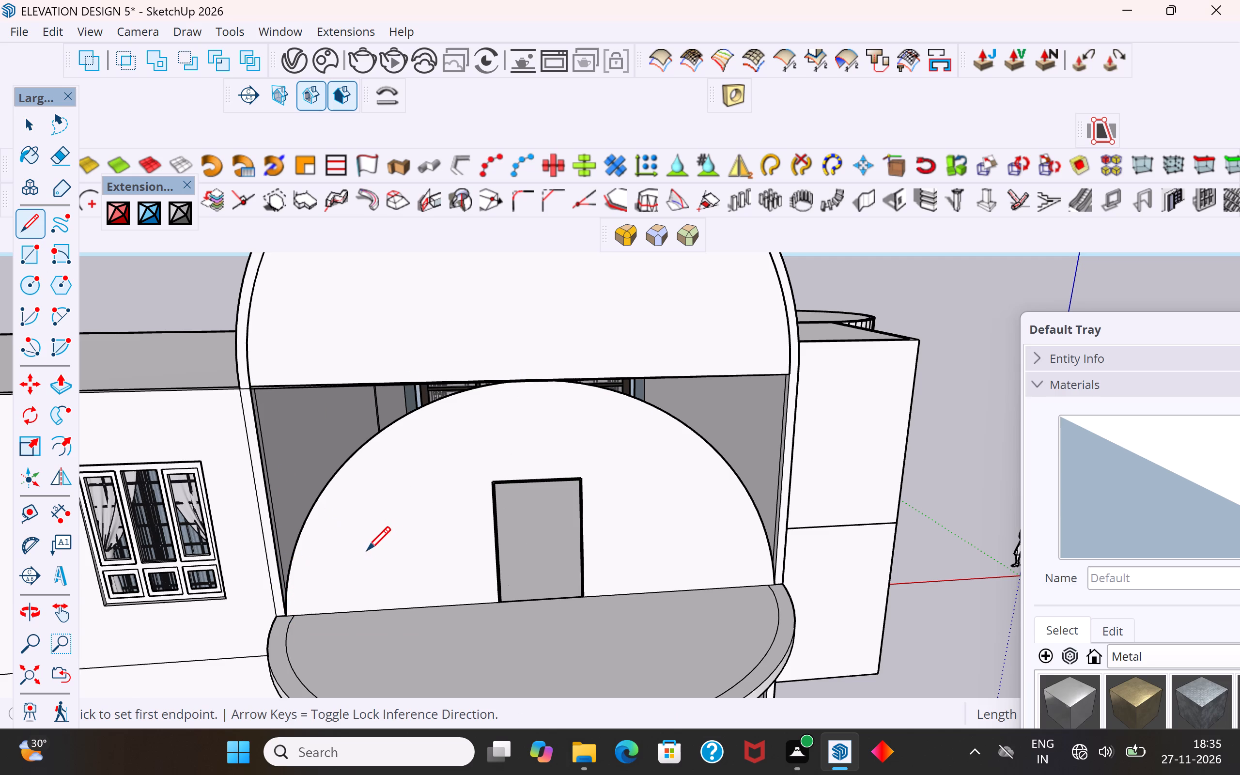
Draw a closed triangle from the arch's base corner at the windowed wing to the upper corner, the crown and back.
click(285, 618)
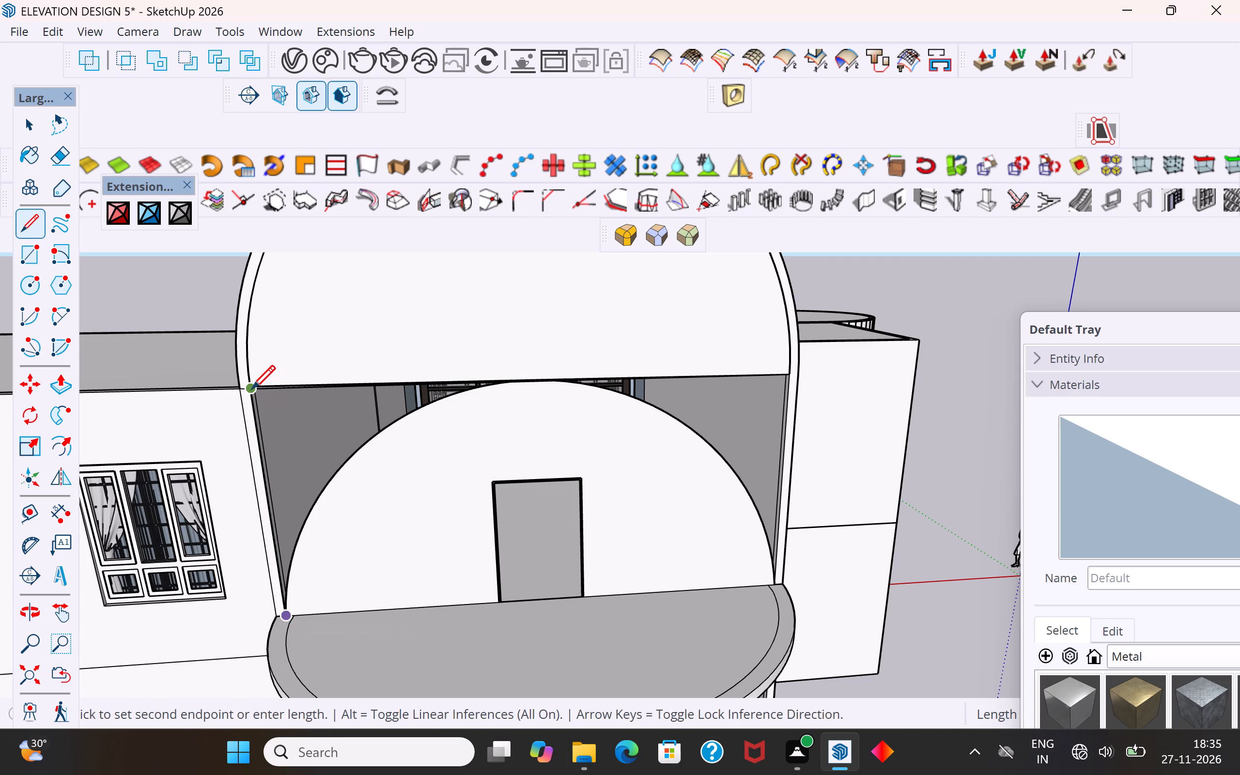
click(251, 388)
click(513, 387)
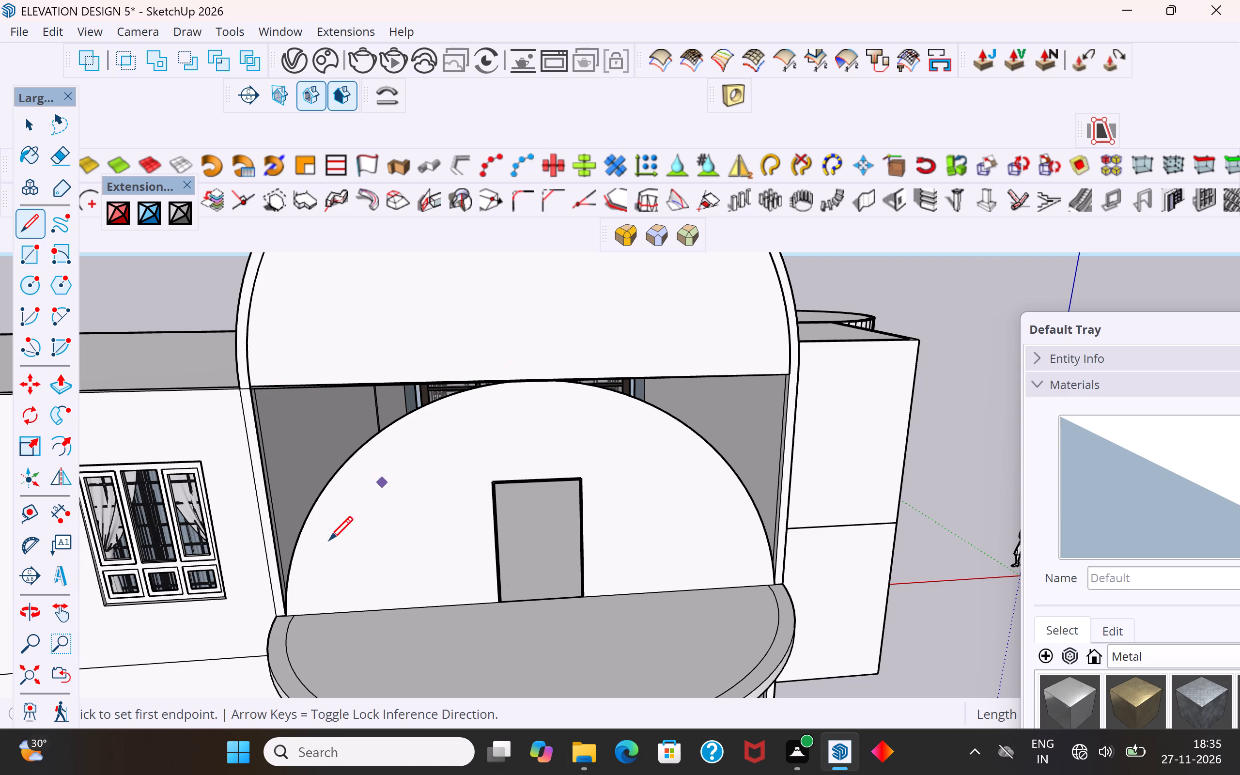
click(286, 619)
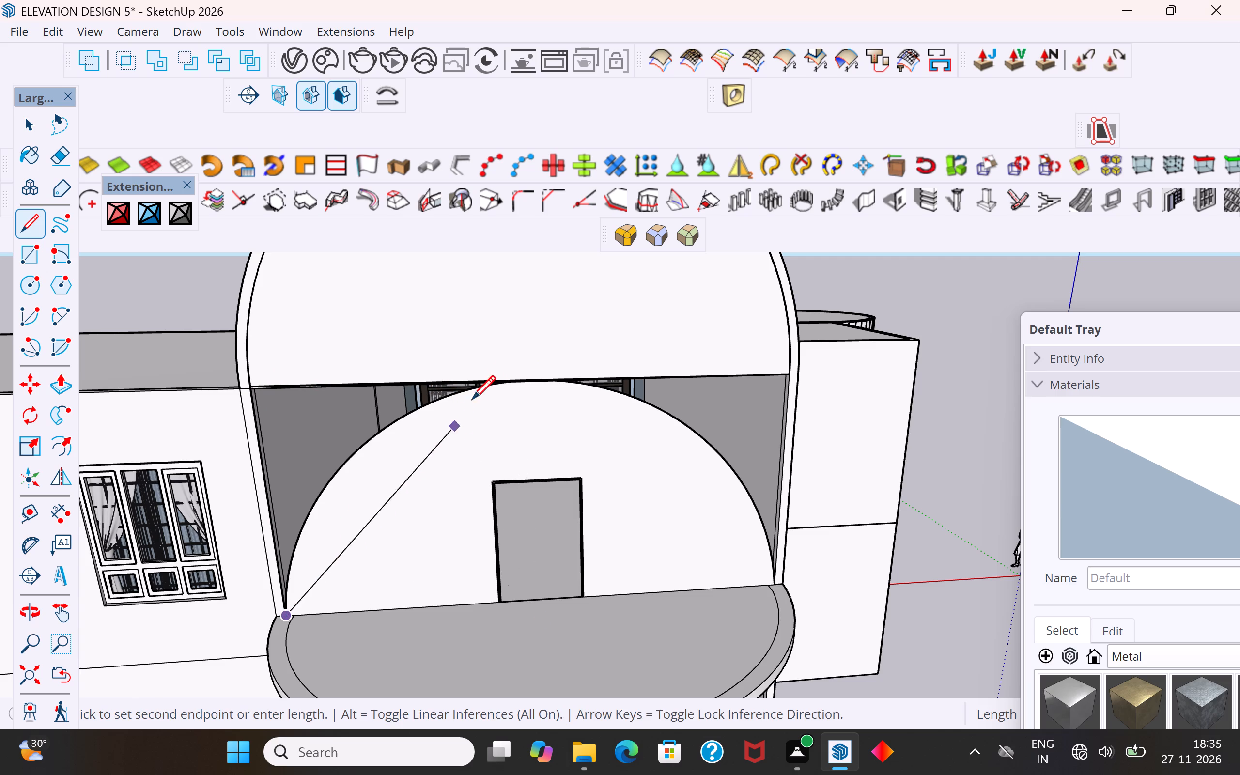
click(508, 382)
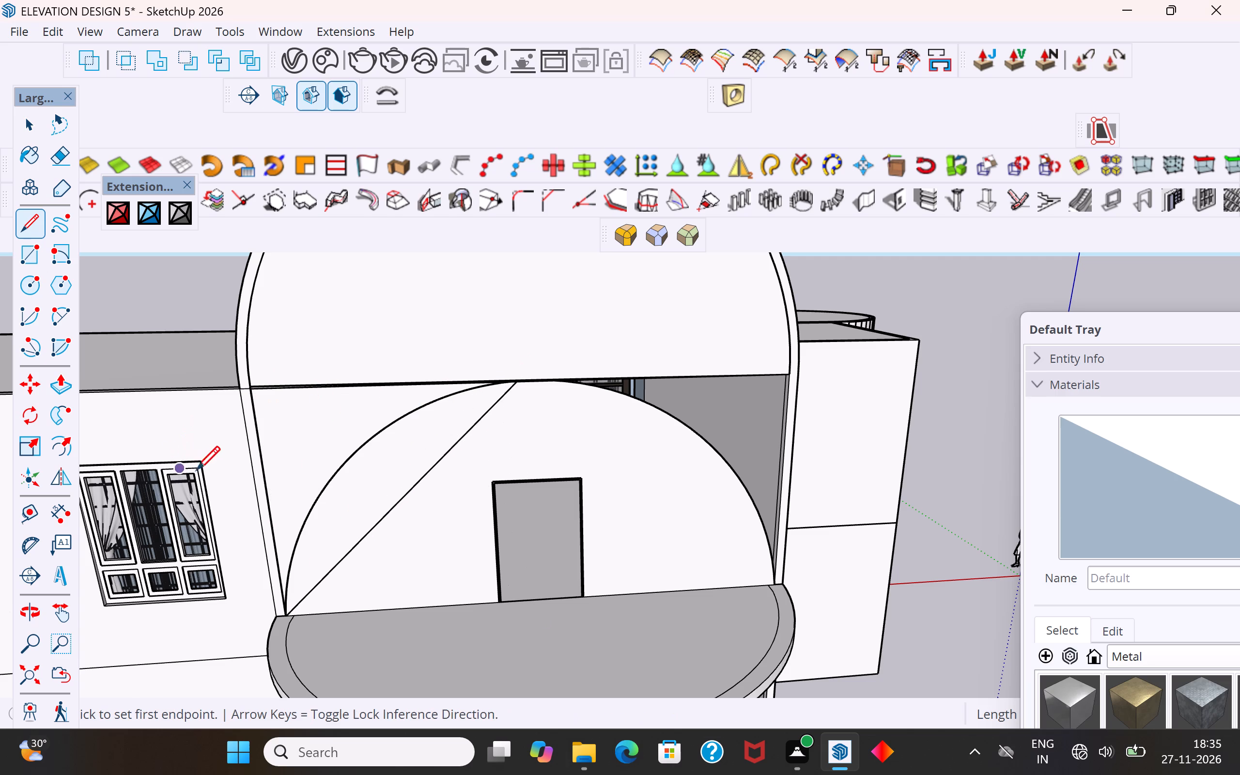
Draw a two-point arc from the base corner at the windowed wing to the crown, with its bulge on the arch's curve.
click(36, 120)
click(128, 265)
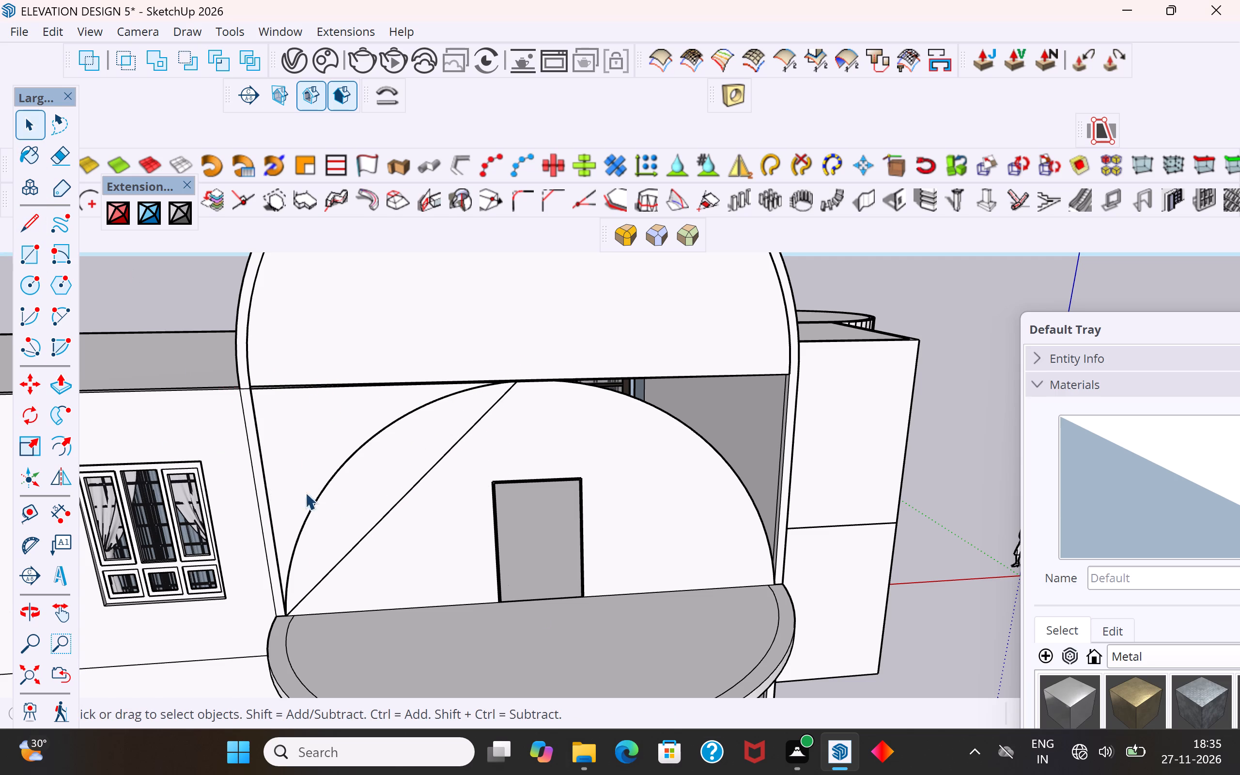
click(363, 492)
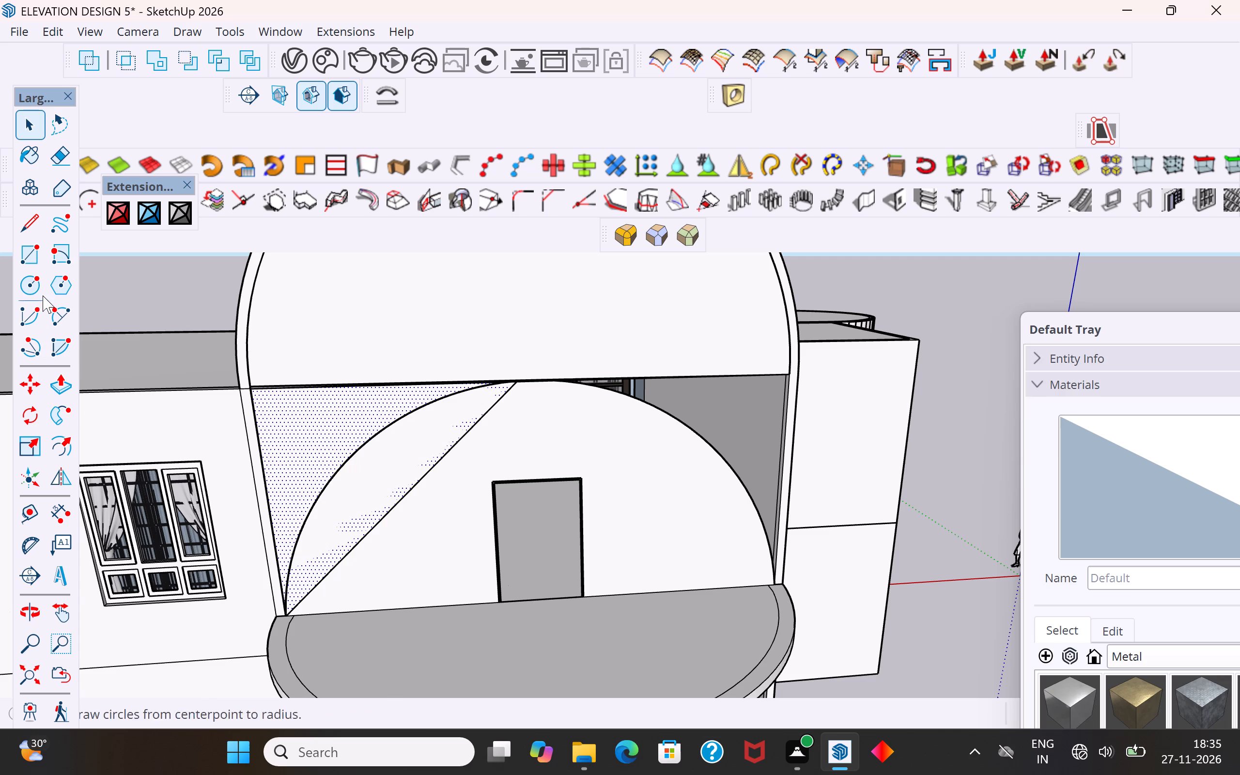
drag(65, 318, 64, 322)
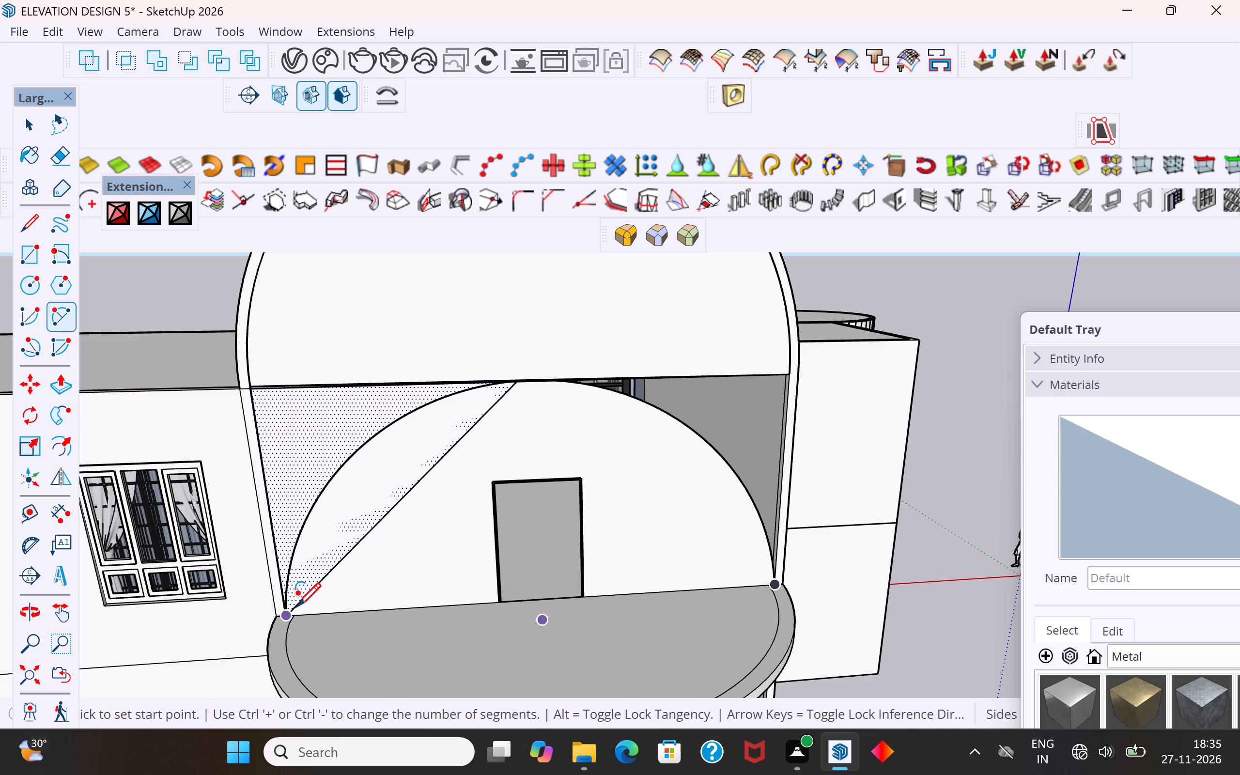
click(286, 615)
click(516, 382)
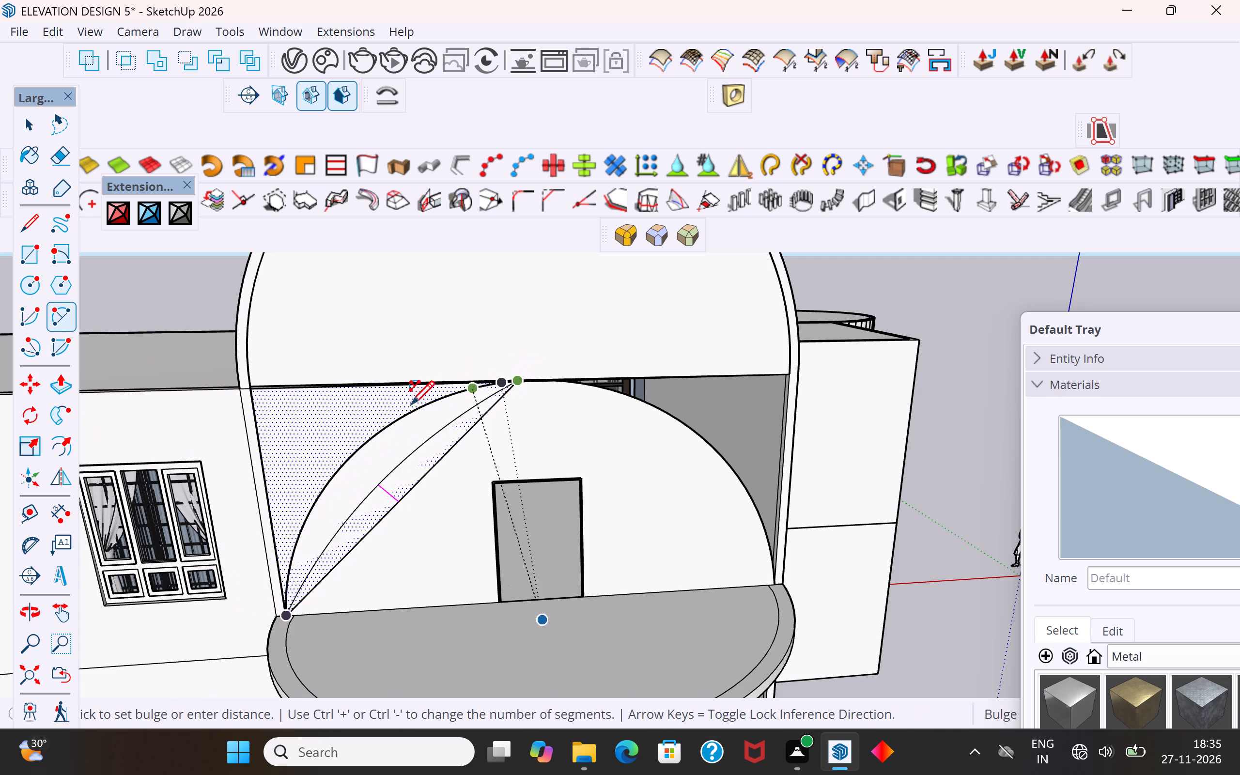
scroll(304, 463, up, 6)
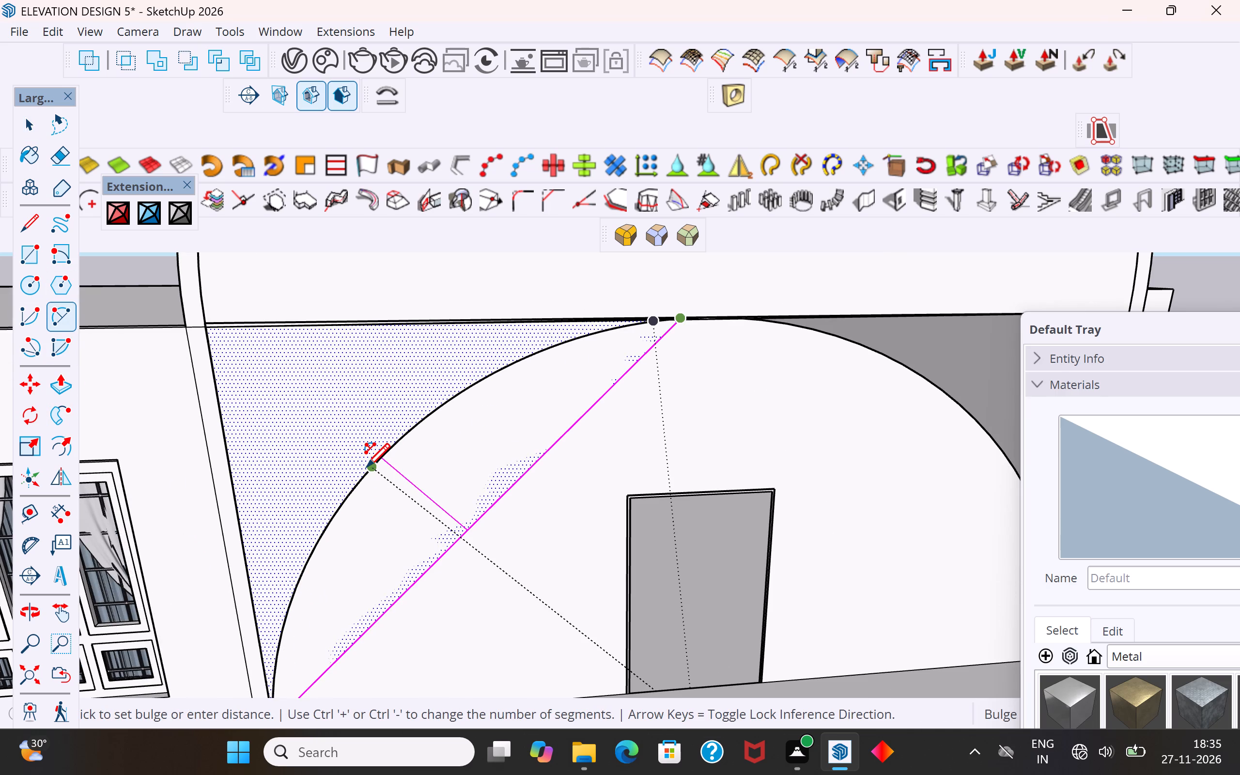
click(366, 467)
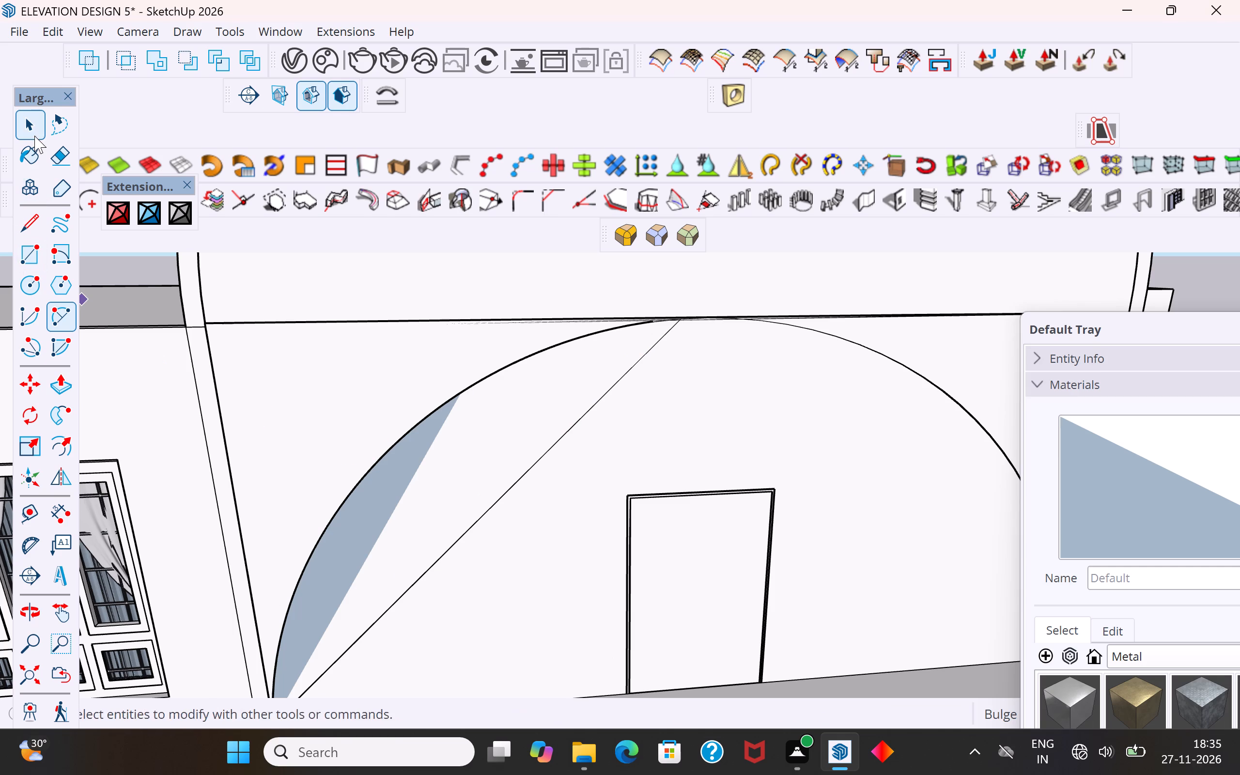
Delete the extra face that spans the arch, the door opening and the gap on the far side.
click(32, 130)
click(133, 268)
click(438, 510)
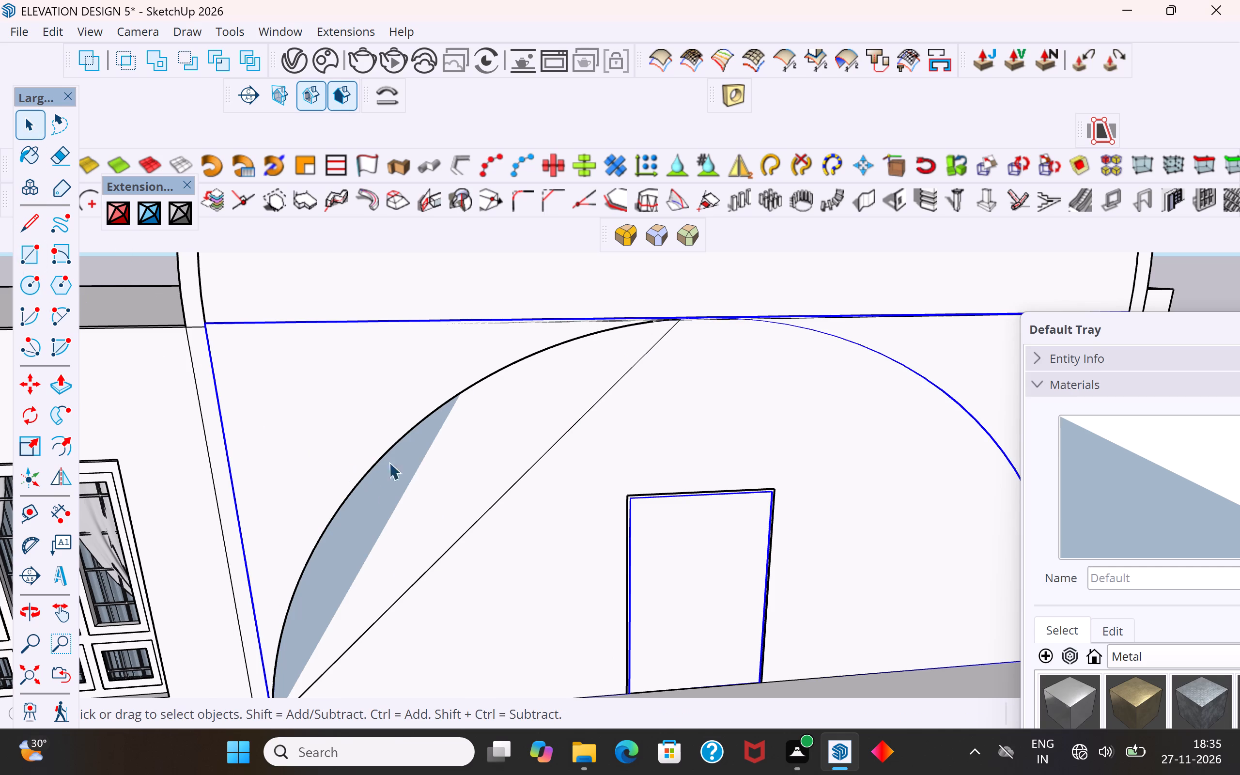
double_click(372, 428)
click(351, 416)
scroll(374, 531, down, 6)
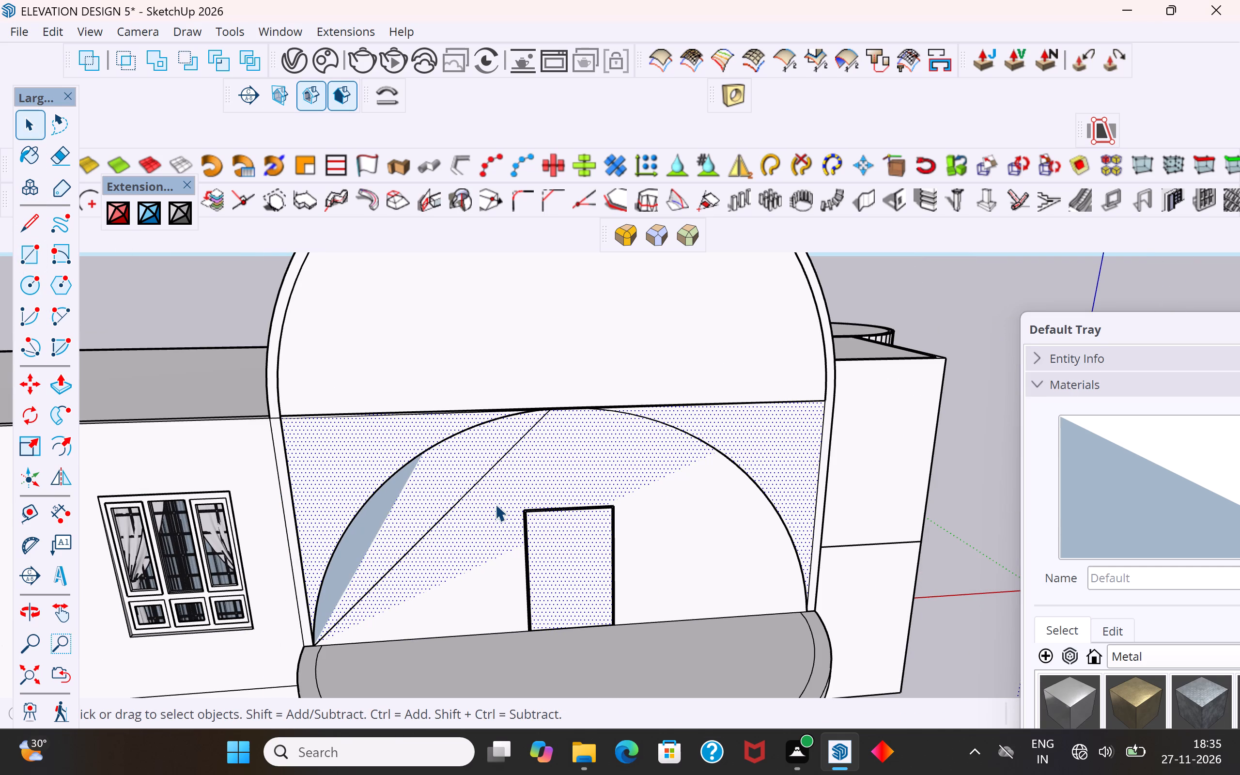
key(Delete)
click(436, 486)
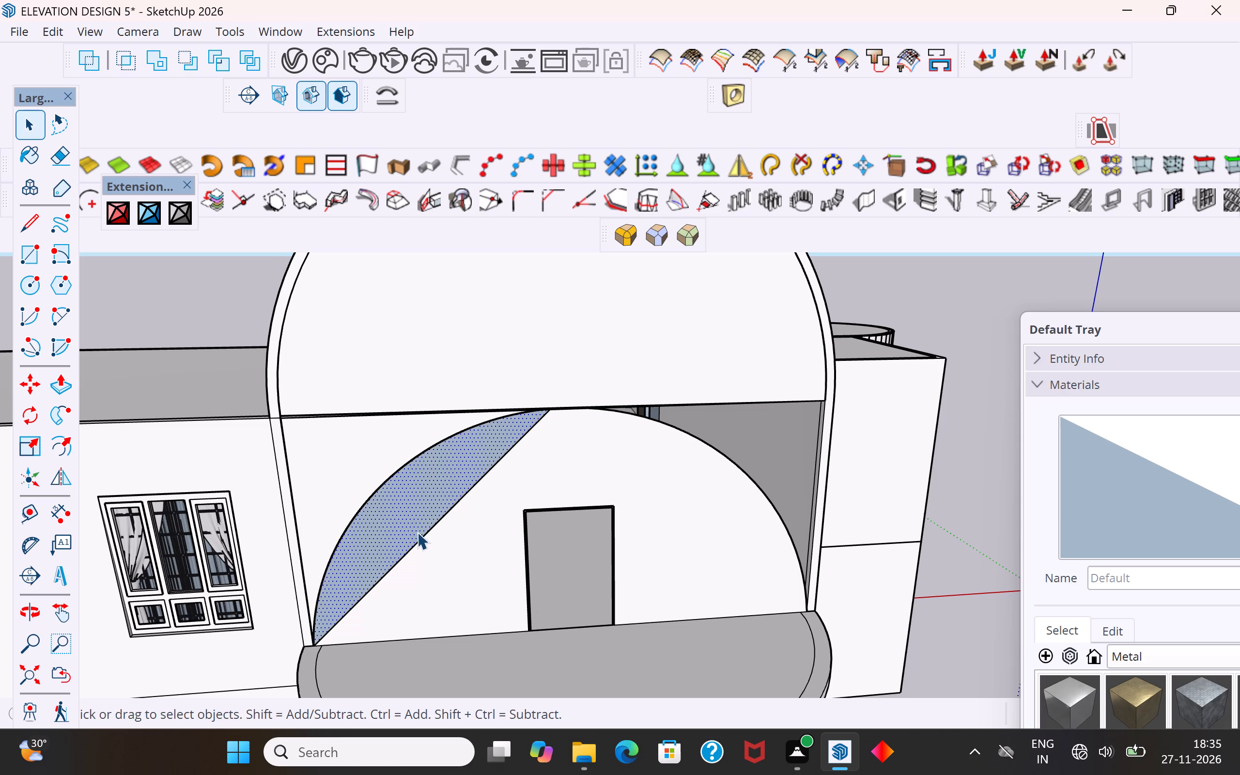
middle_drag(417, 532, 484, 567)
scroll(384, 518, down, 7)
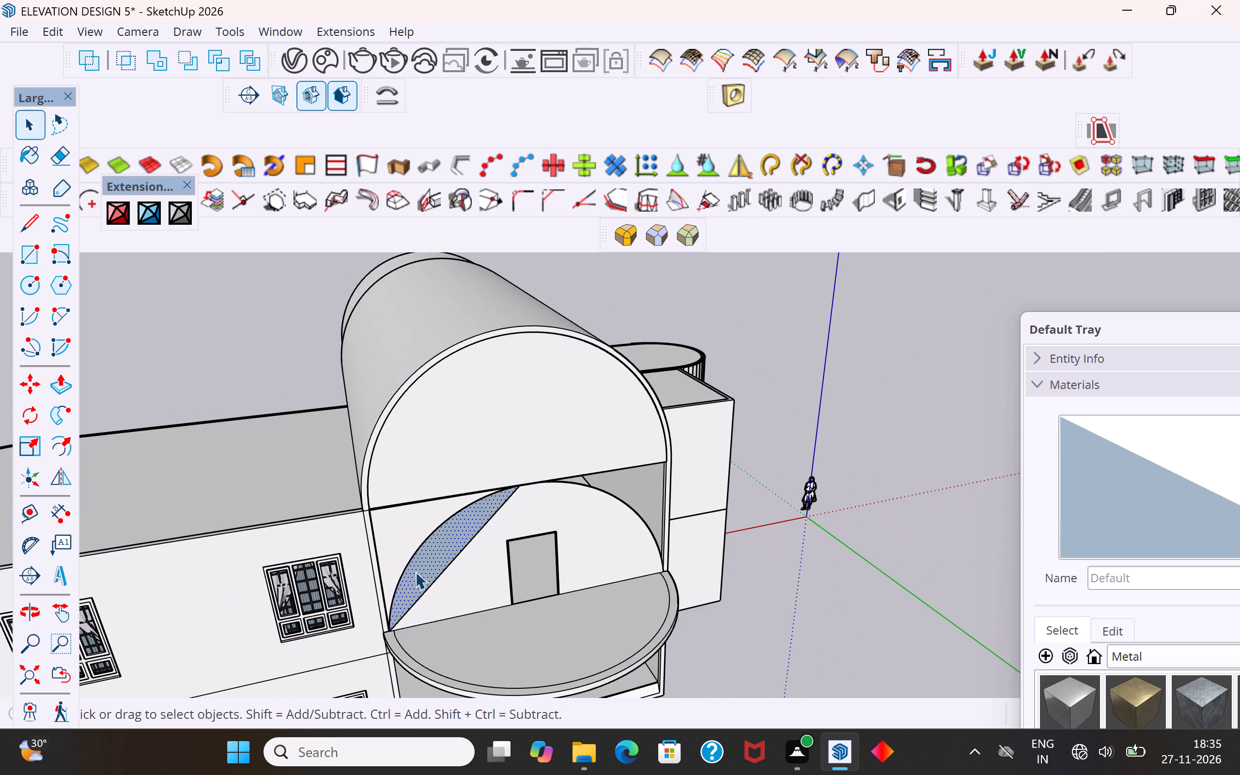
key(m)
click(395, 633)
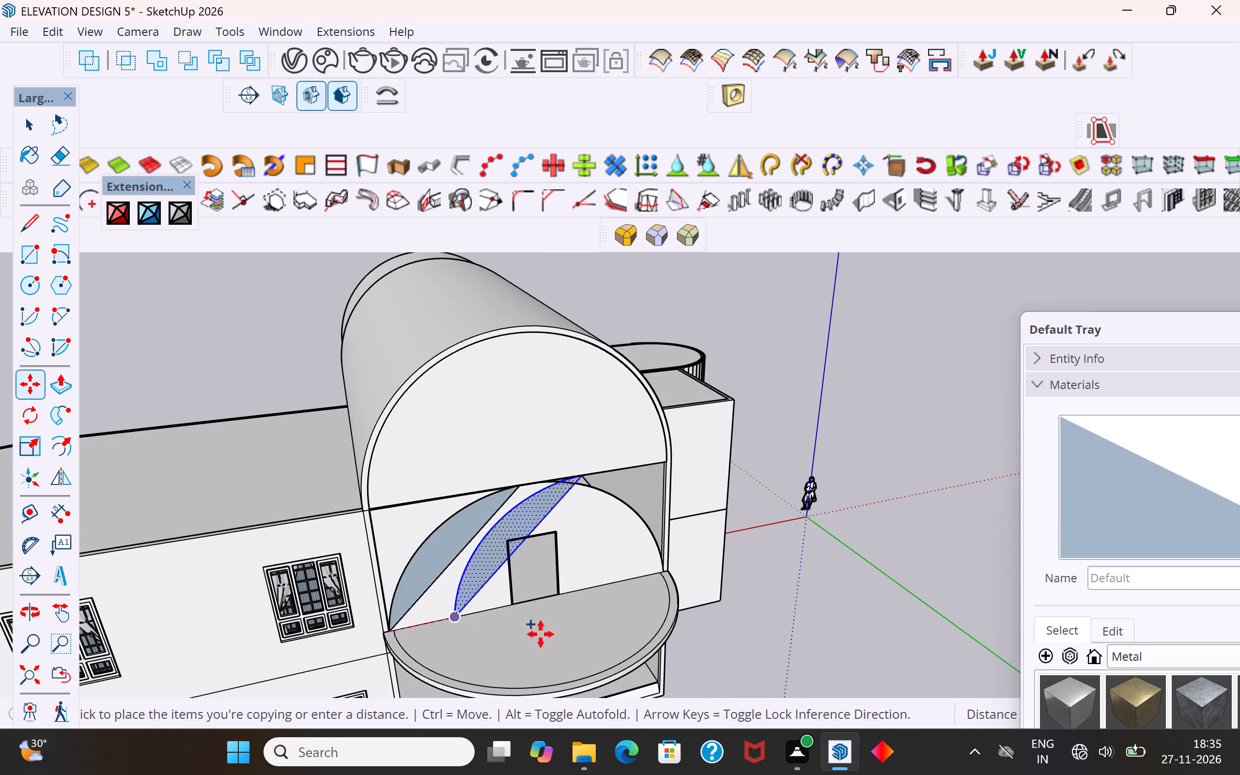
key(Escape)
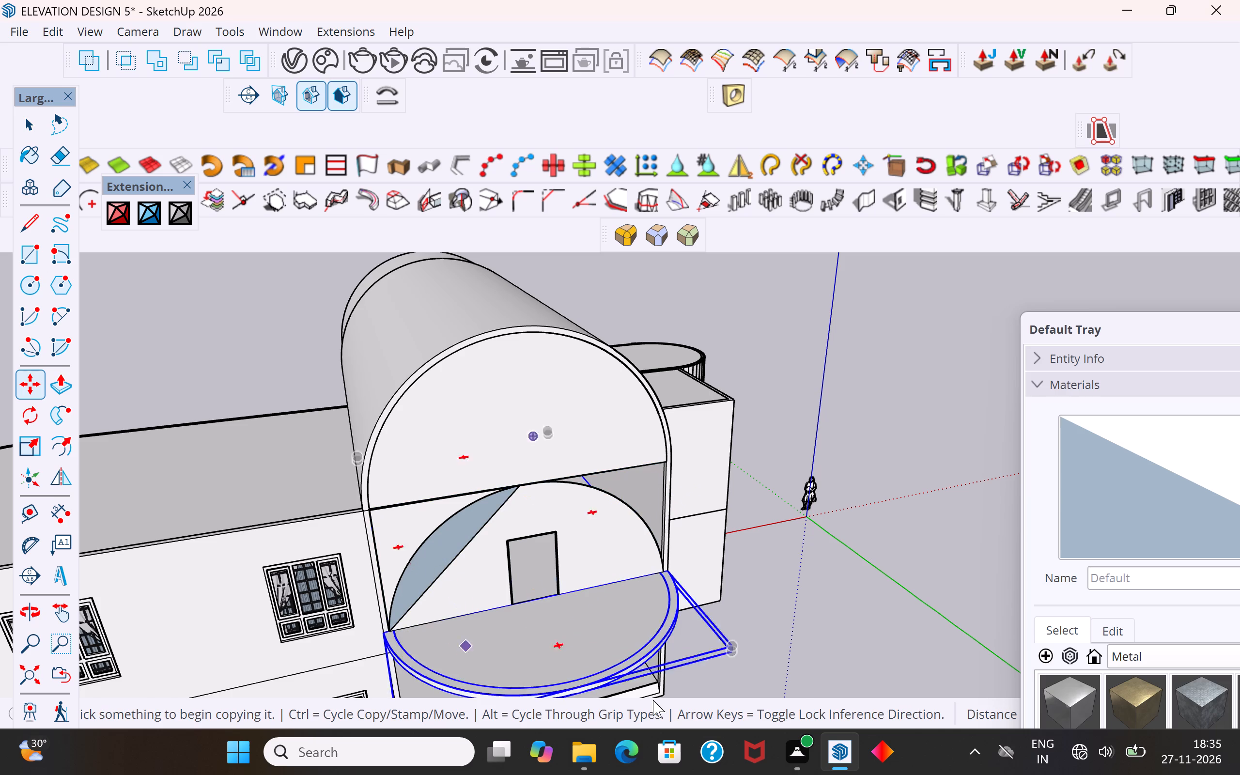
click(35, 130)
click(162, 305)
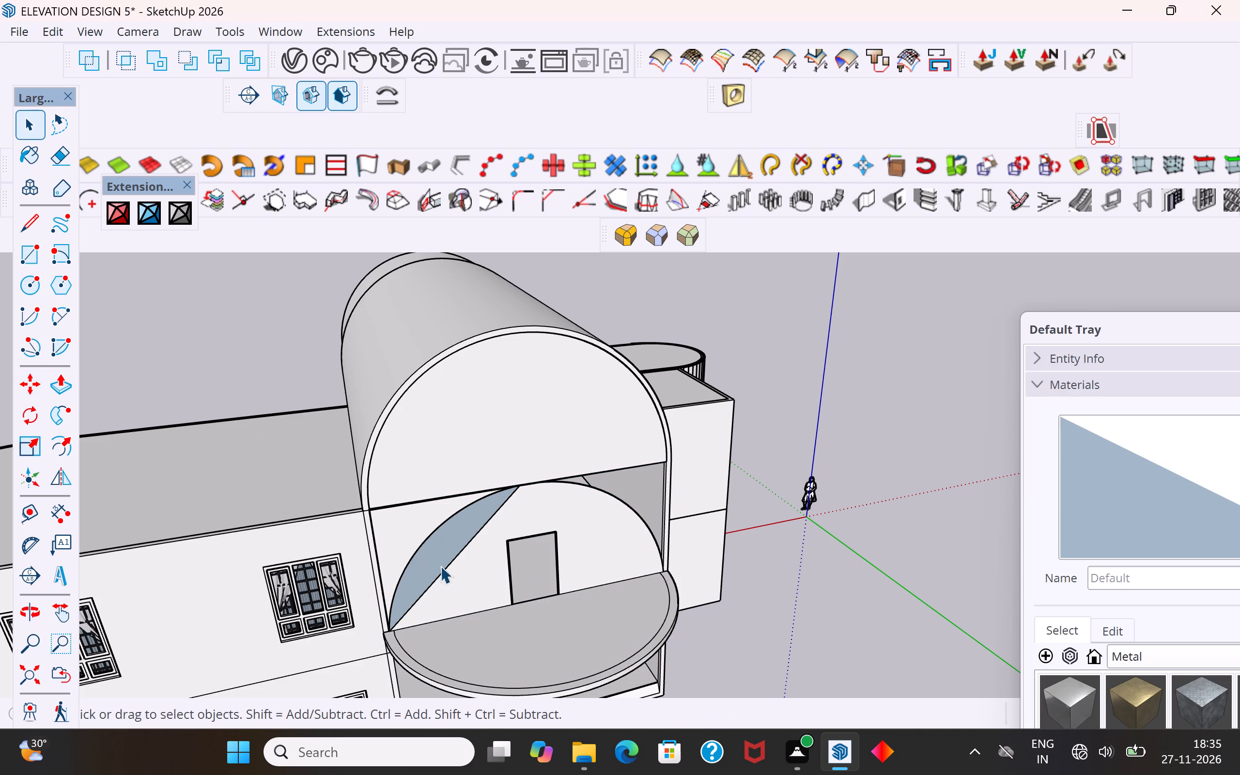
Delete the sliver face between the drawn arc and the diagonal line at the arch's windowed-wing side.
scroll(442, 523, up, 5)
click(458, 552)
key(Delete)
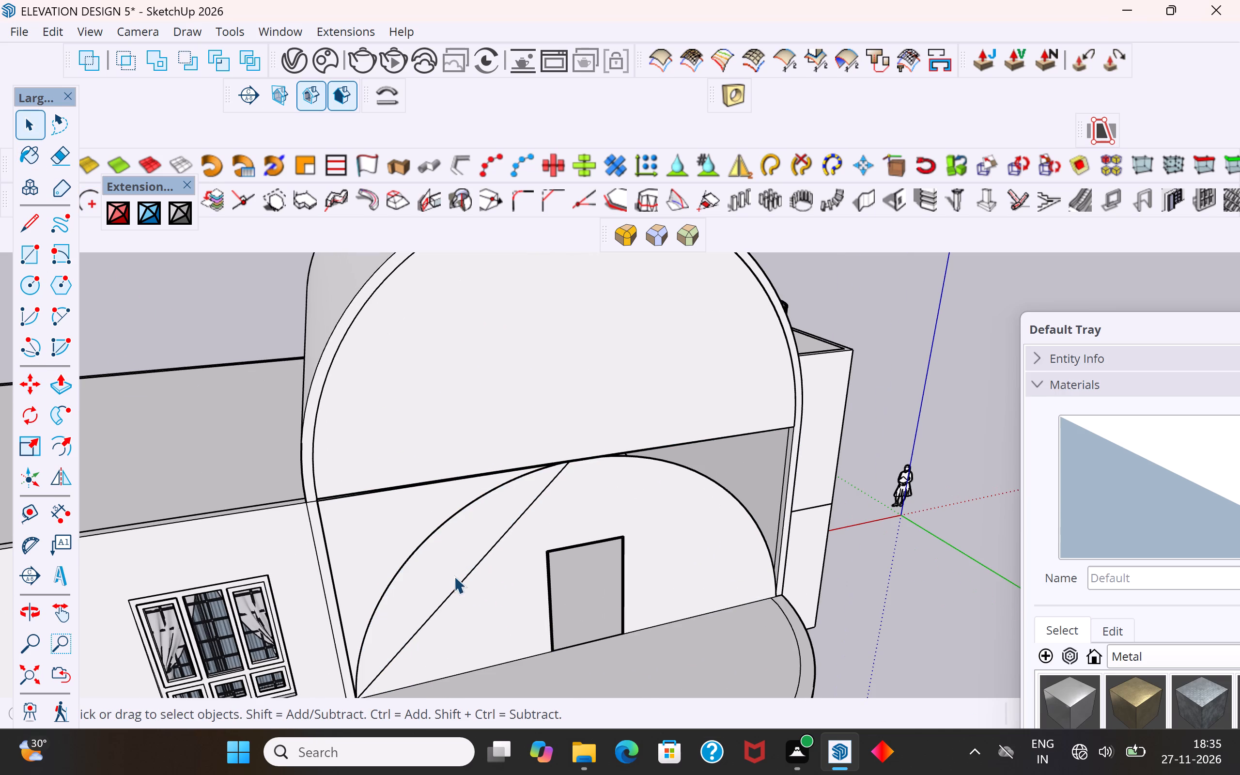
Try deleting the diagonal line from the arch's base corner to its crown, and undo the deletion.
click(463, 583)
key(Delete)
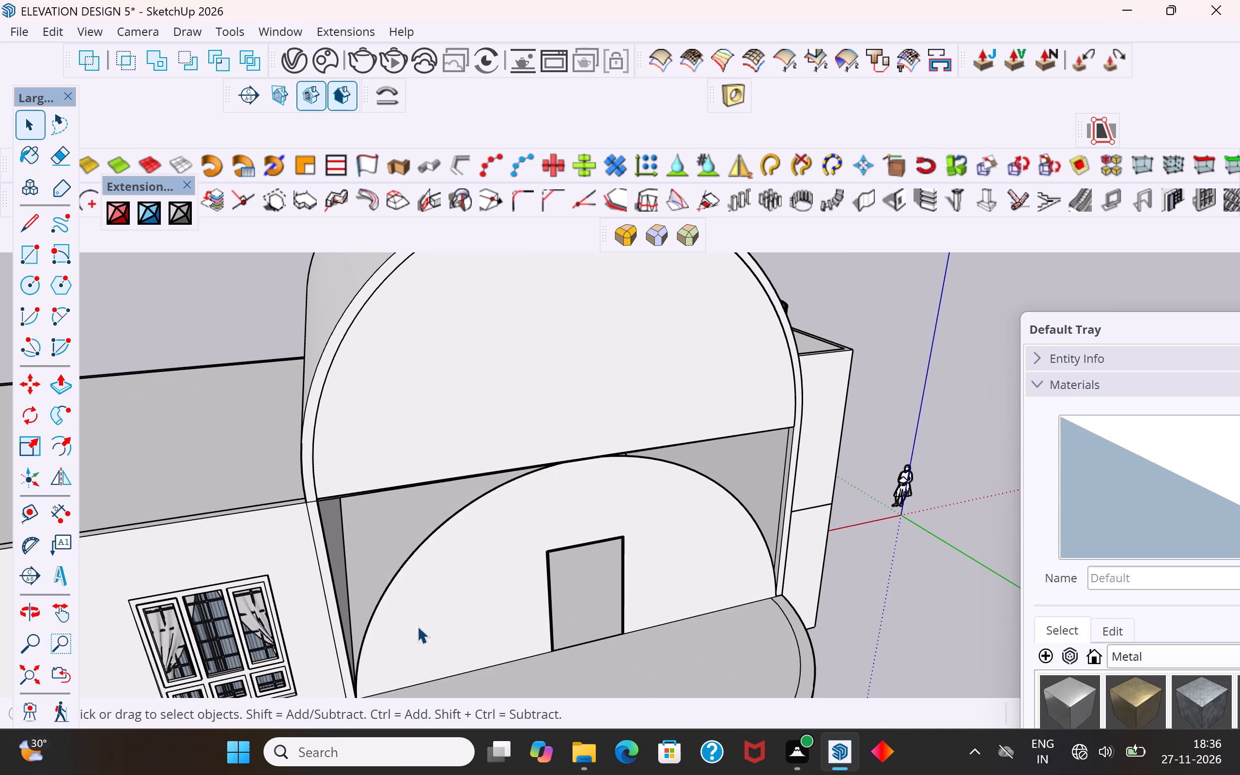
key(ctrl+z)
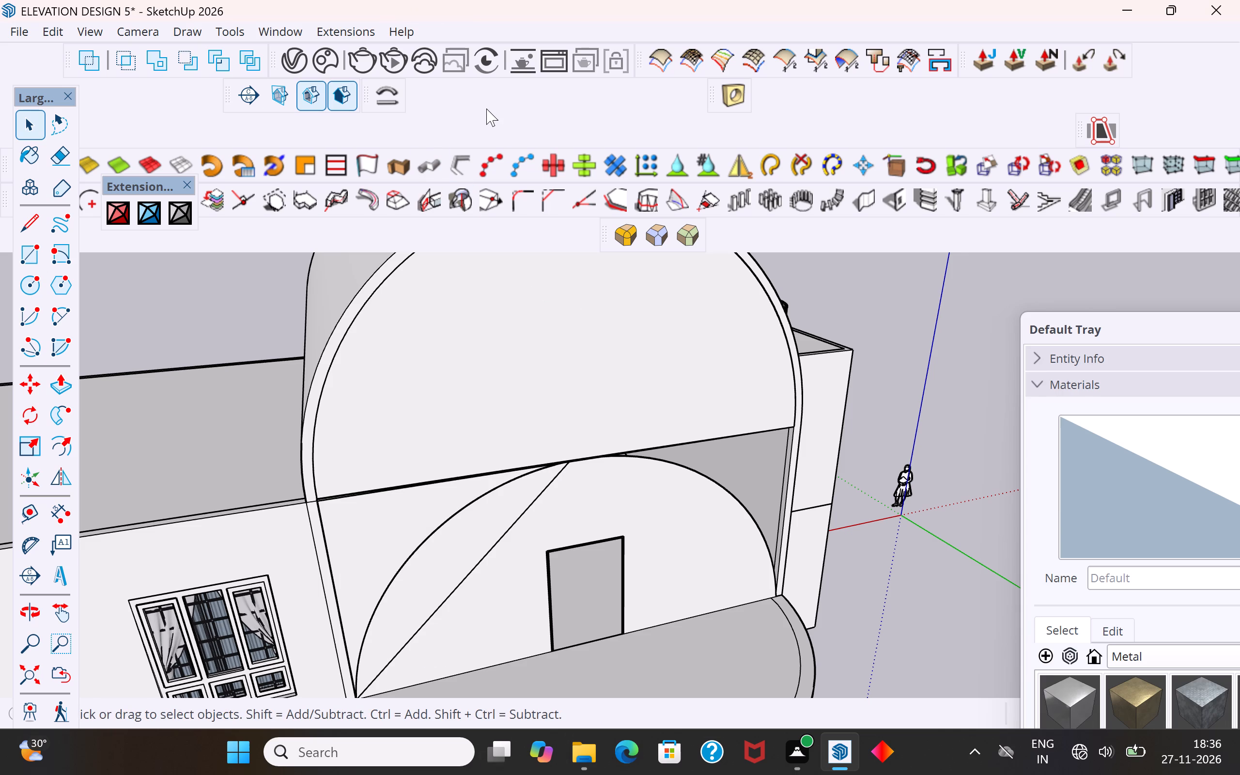
Show one additional small floating tool palette.
right_drag(488, 93, 471, 89)
right_drag(481, 86, 608, 146)
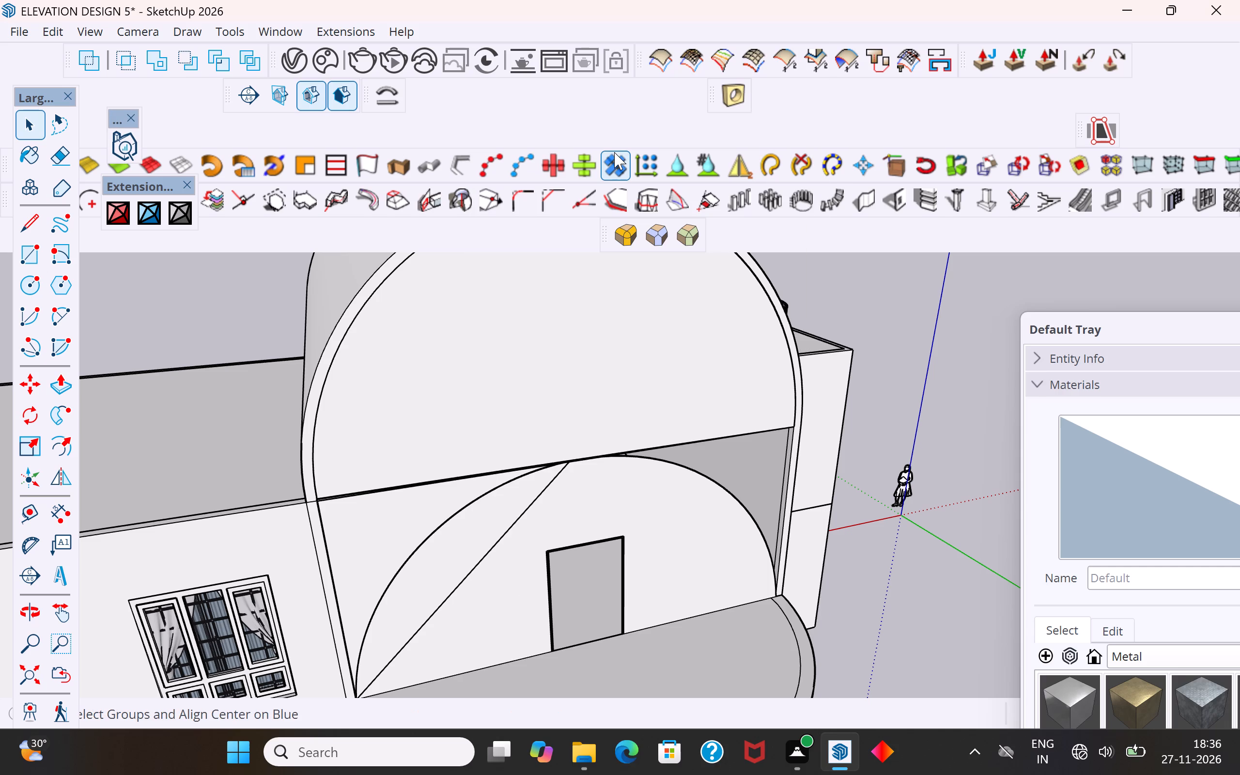
click(263, 305)
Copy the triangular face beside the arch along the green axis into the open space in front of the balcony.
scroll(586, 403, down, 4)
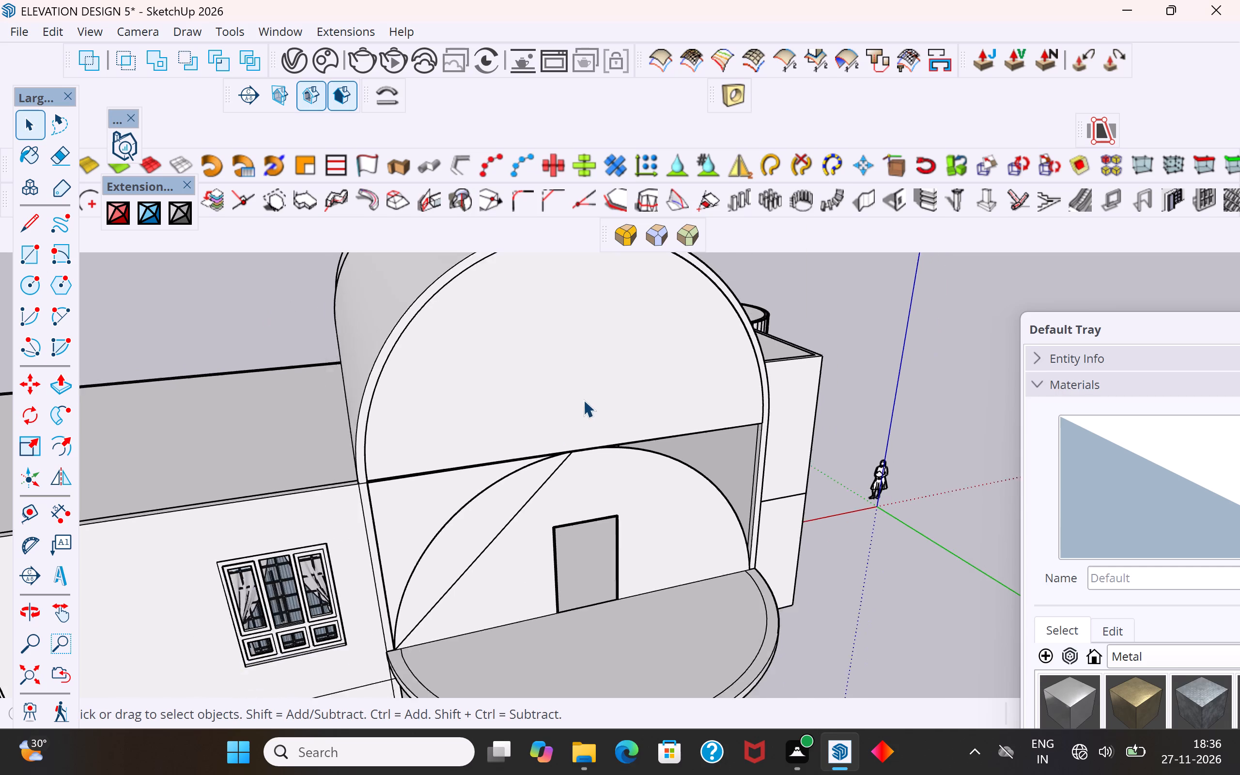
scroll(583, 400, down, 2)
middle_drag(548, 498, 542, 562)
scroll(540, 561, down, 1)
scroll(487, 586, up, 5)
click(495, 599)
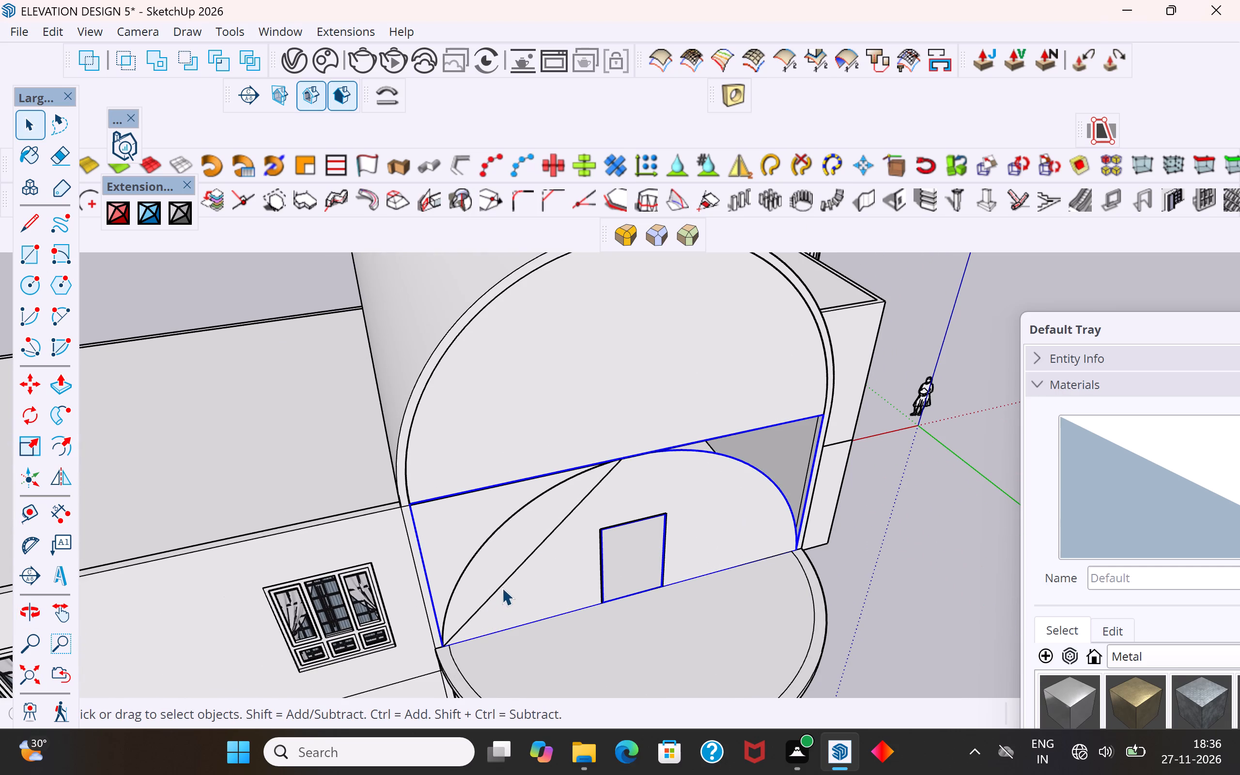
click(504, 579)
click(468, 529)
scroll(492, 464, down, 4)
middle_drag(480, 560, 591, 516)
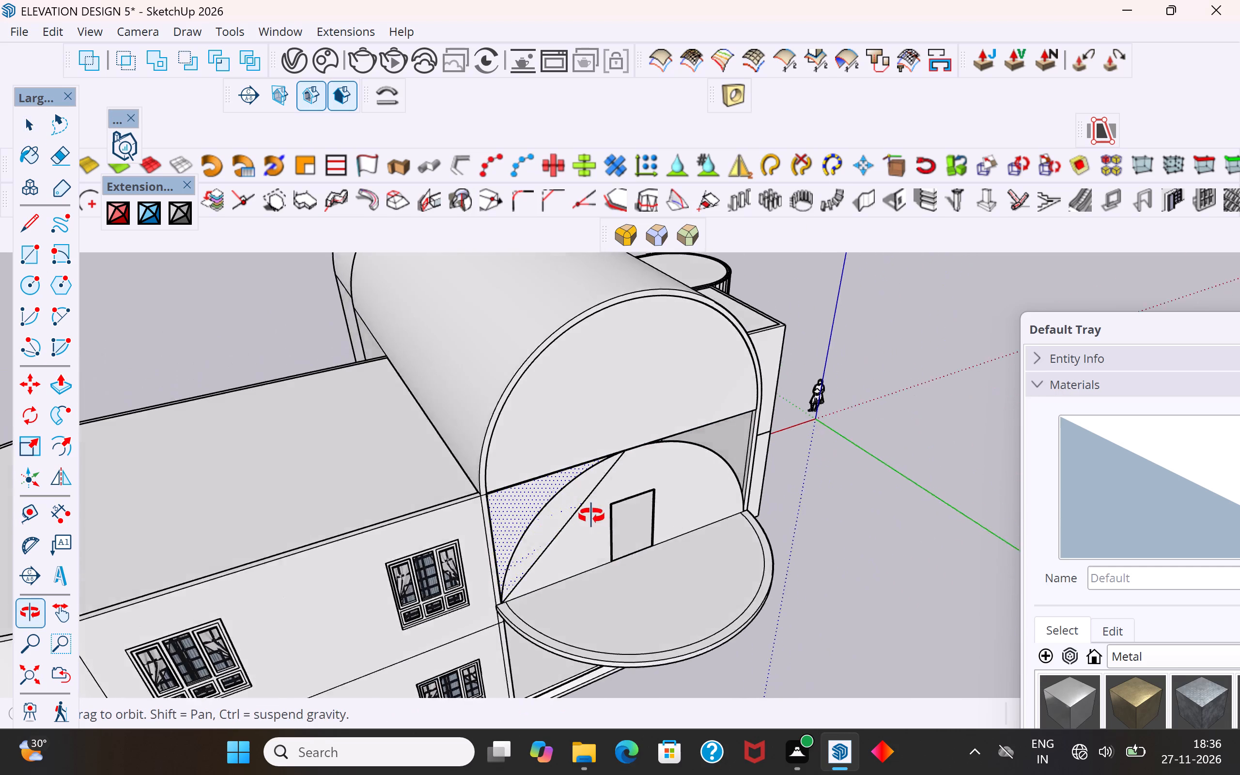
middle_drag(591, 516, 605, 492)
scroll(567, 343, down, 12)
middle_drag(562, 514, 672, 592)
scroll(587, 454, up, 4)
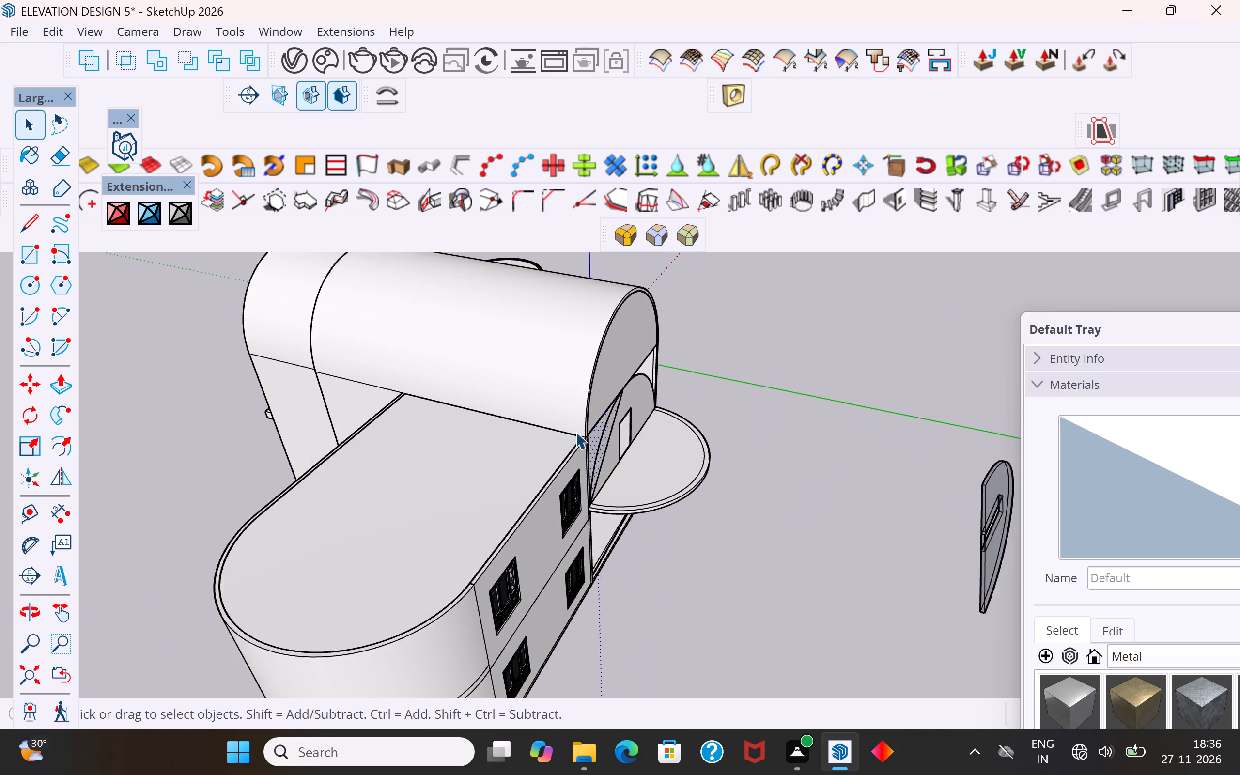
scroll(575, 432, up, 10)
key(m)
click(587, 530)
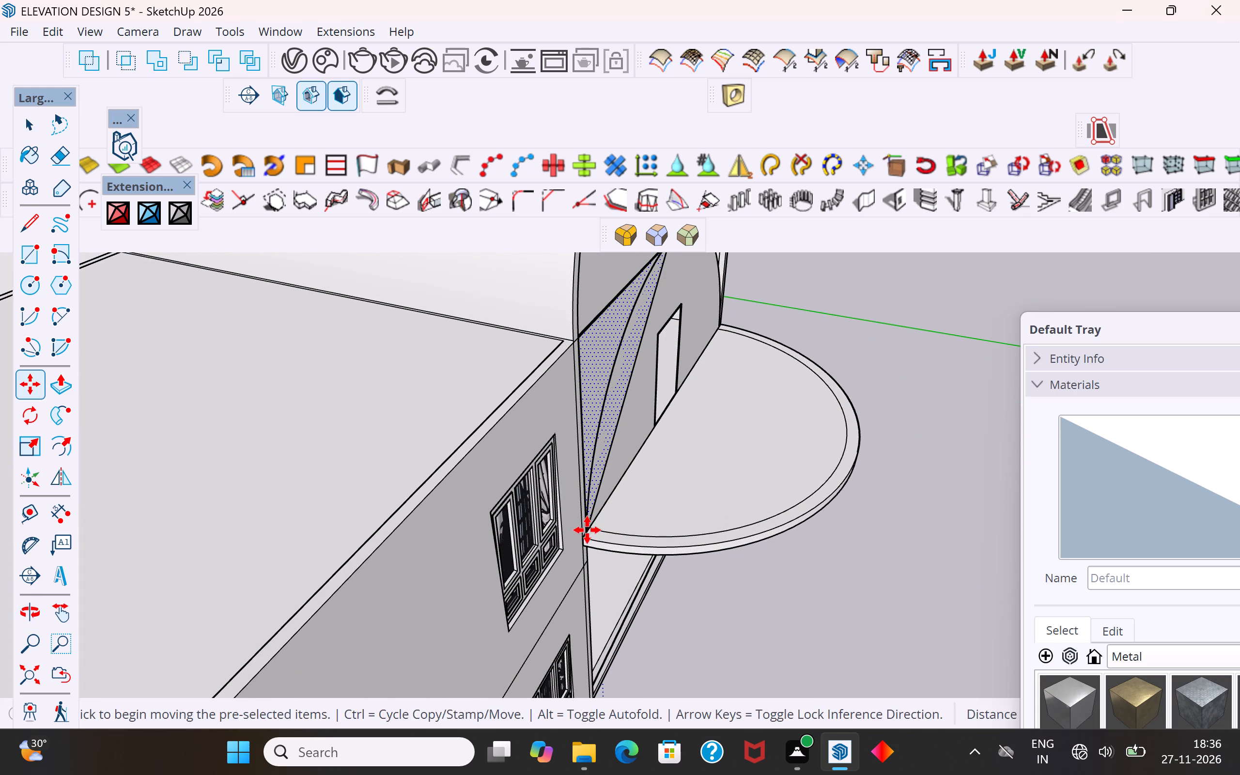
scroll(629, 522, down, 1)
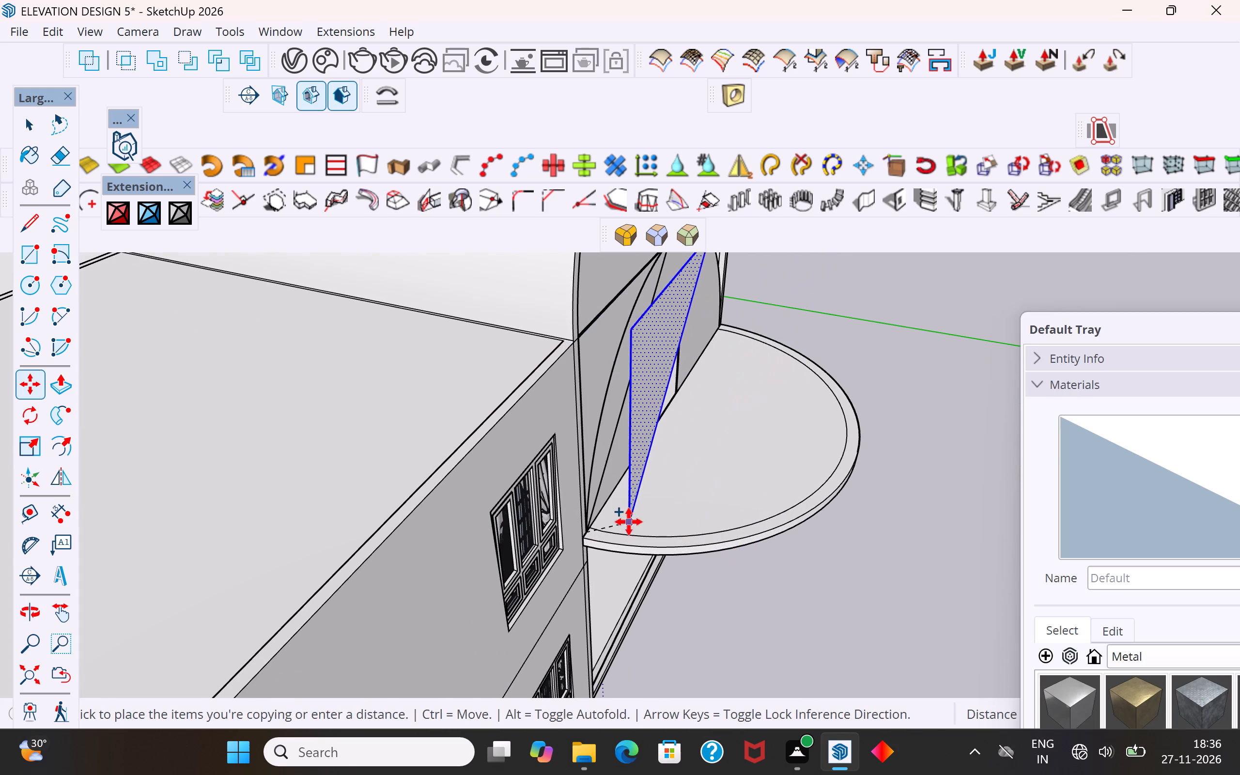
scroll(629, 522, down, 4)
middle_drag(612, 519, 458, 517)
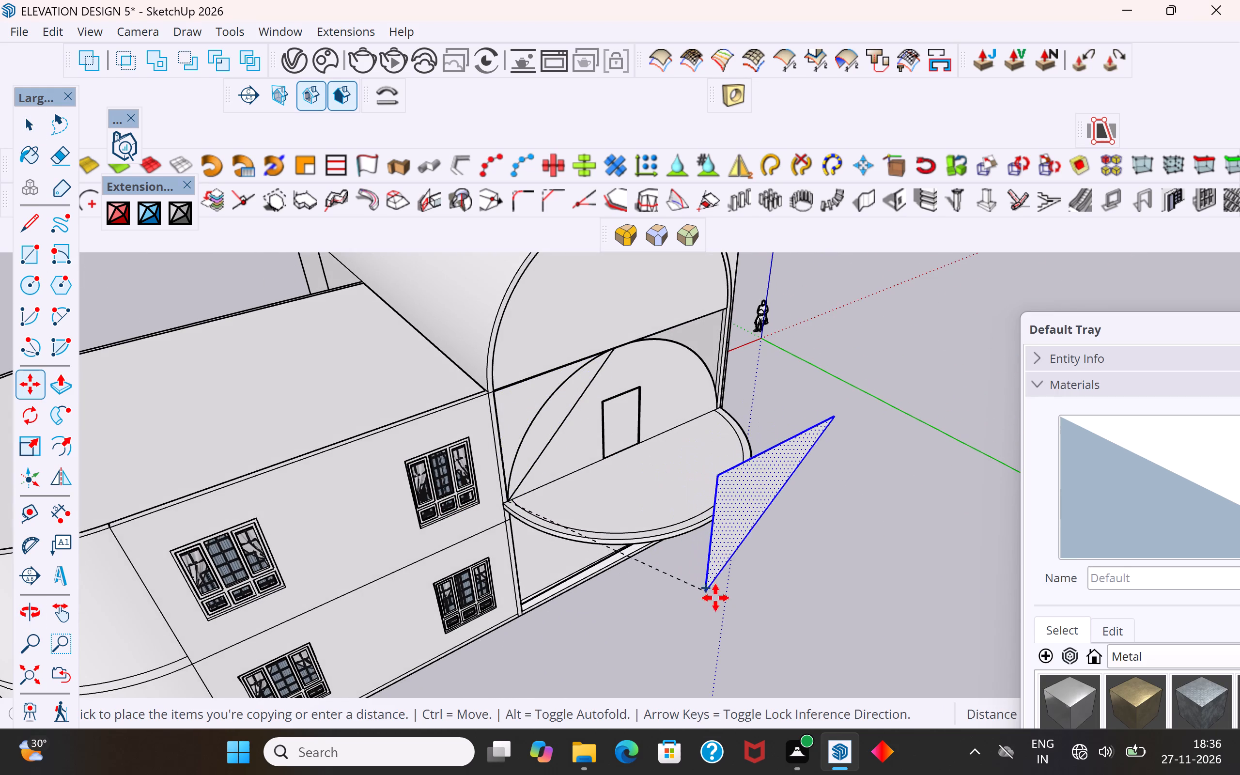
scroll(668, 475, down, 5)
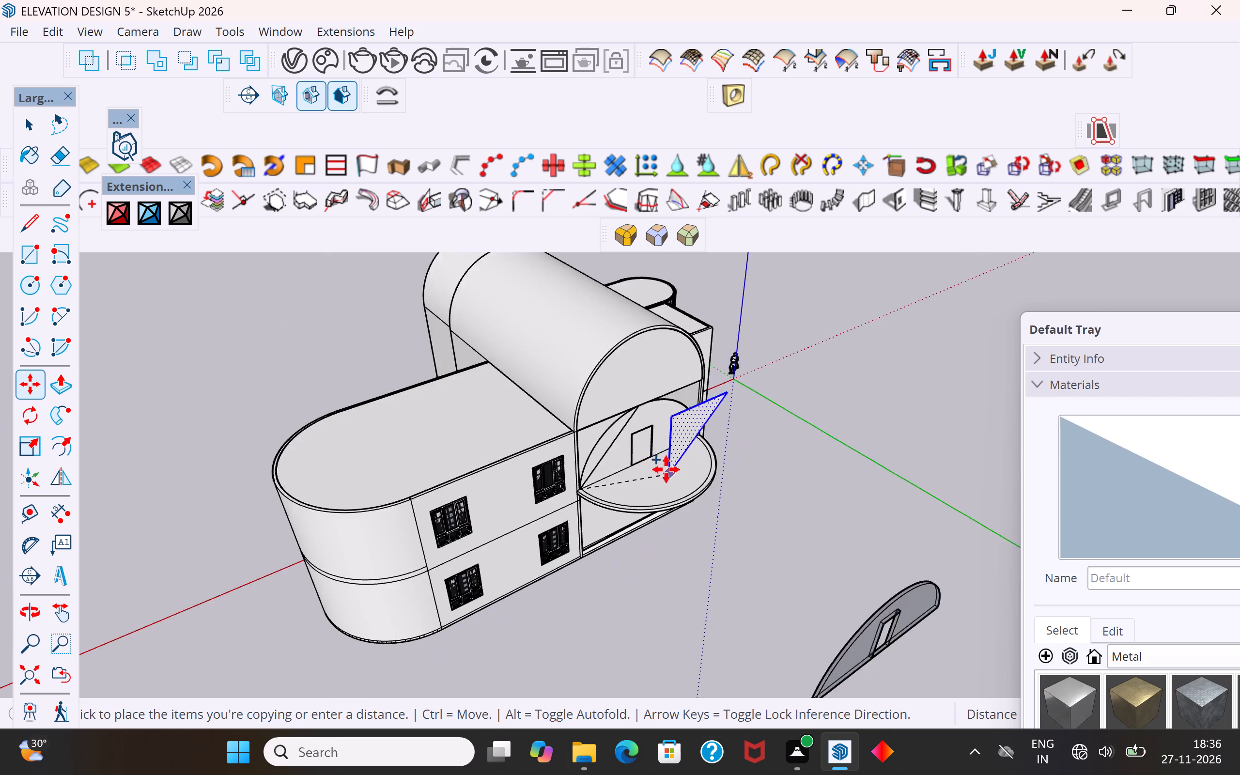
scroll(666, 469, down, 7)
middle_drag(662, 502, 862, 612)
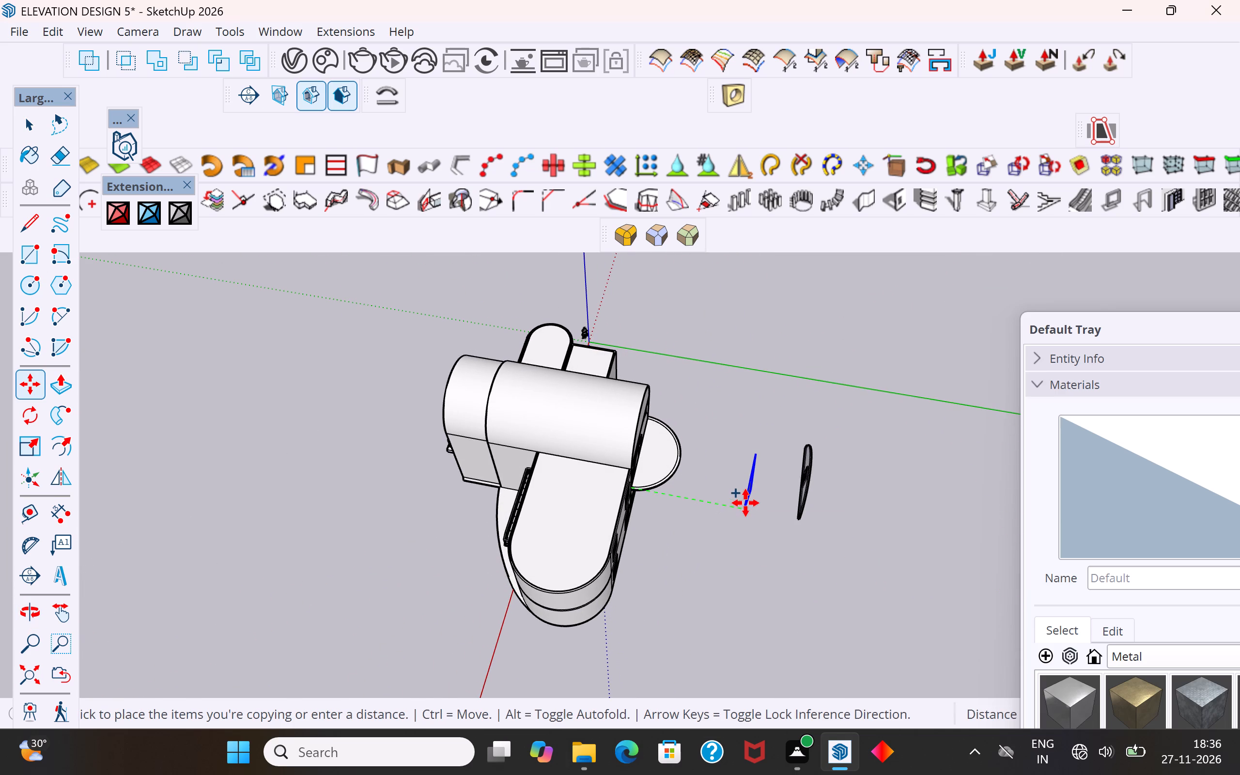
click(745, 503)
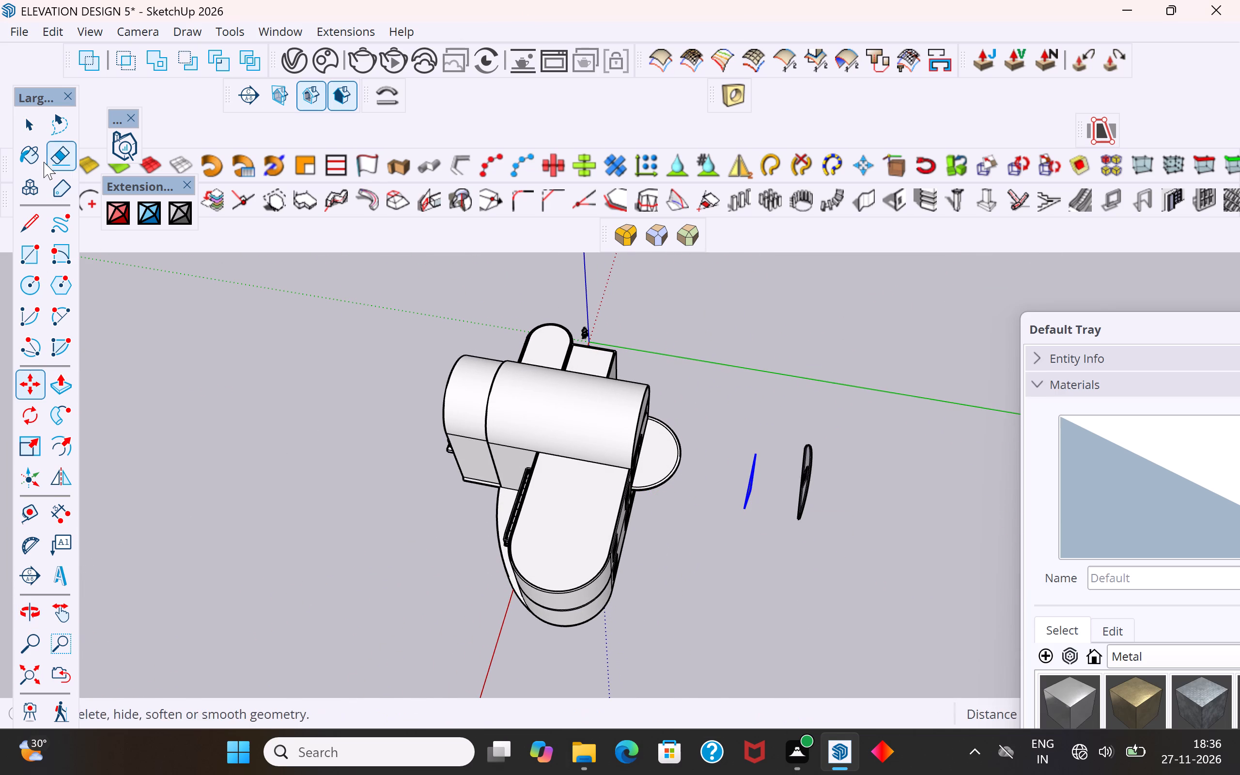
Examine the copied triangle, the original face beside the arch and the arch group to see which geometry belongs to each.
click(33, 124)
click(220, 342)
middle_drag(483, 496, 200, 413)
scroll(584, 526, up, 1)
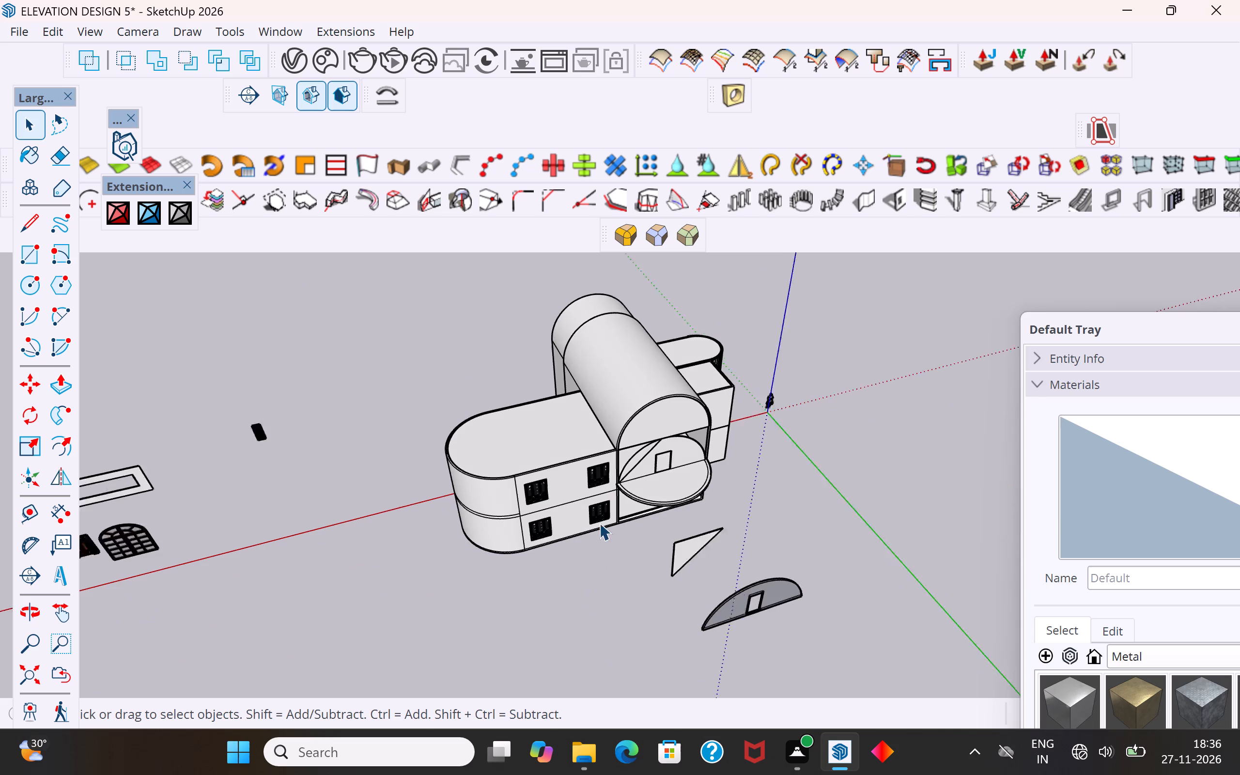
scroll(599, 523, up, 2)
middle_drag(671, 551, 592, 477)
scroll(659, 500, up, 3)
scroll(740, 555, up, 2)
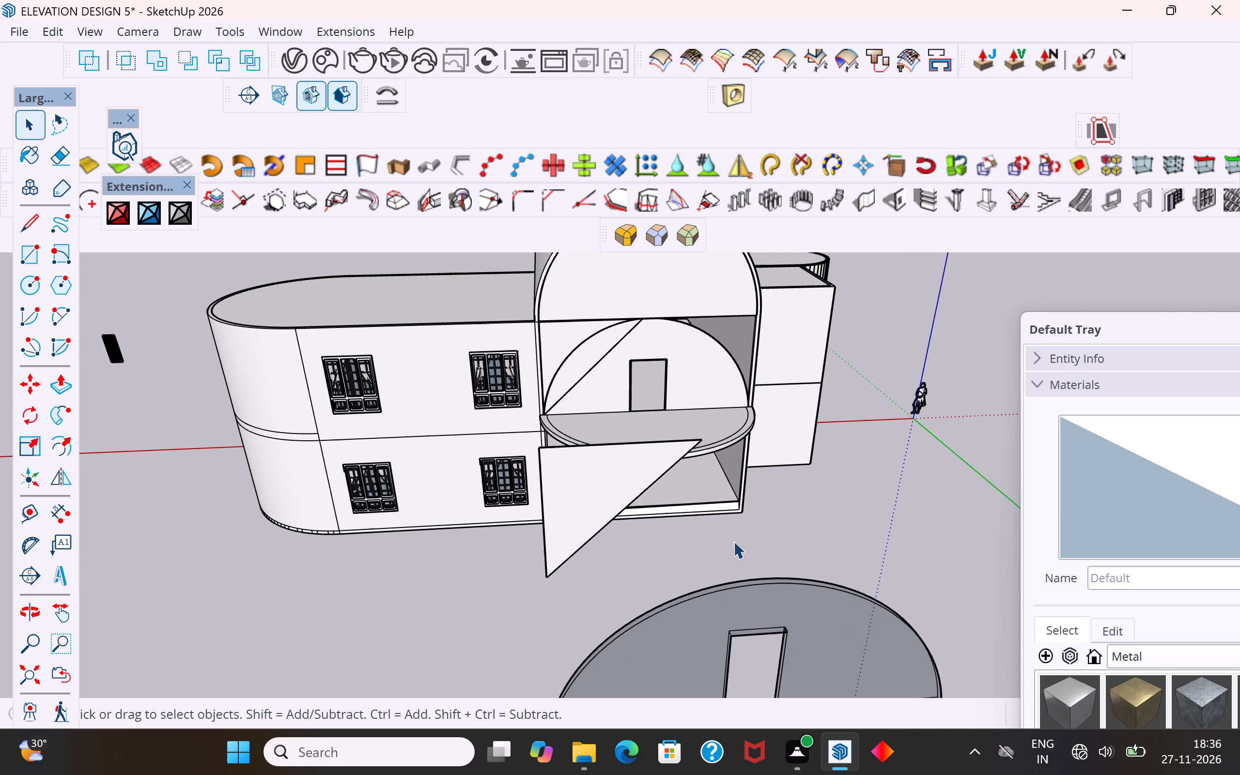
scroll(733, 541, up, 1)
click(583, 472)
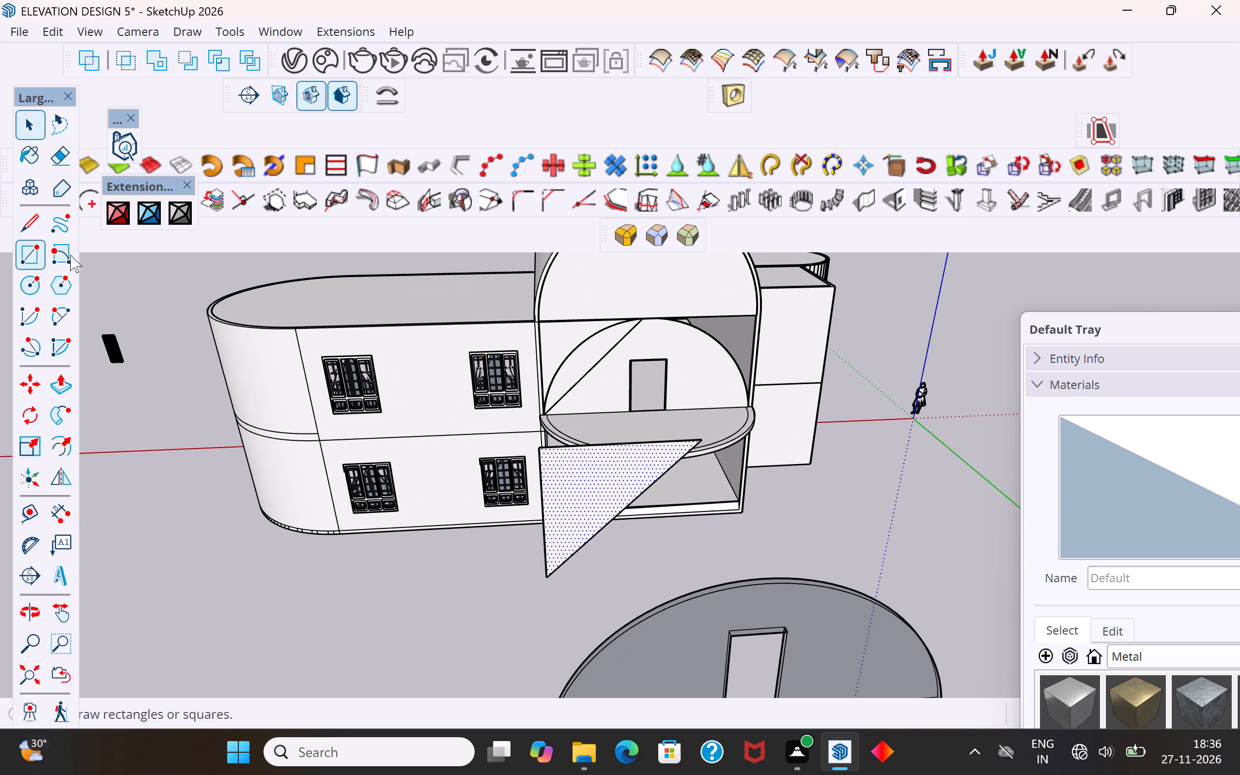
click(593, 352)
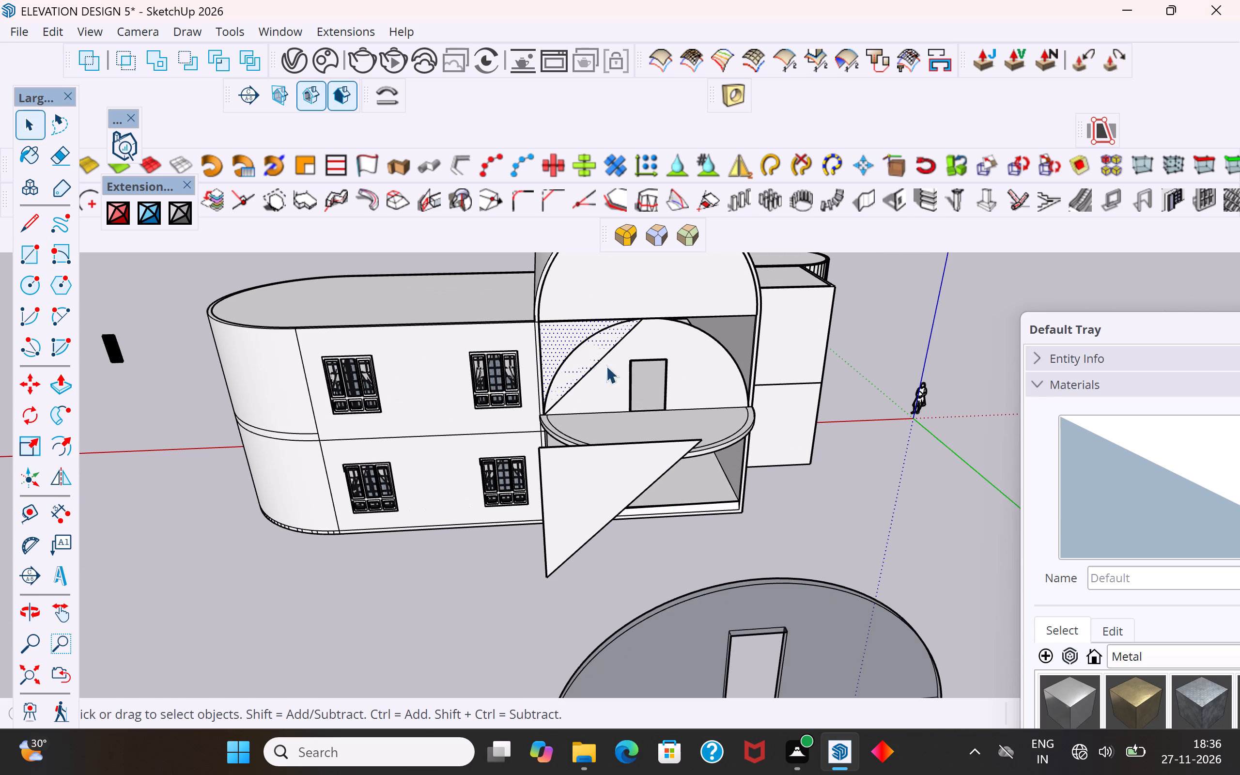
click(879, 481)
click(600, 371)
click(588, 362)
double_click(603, 399)
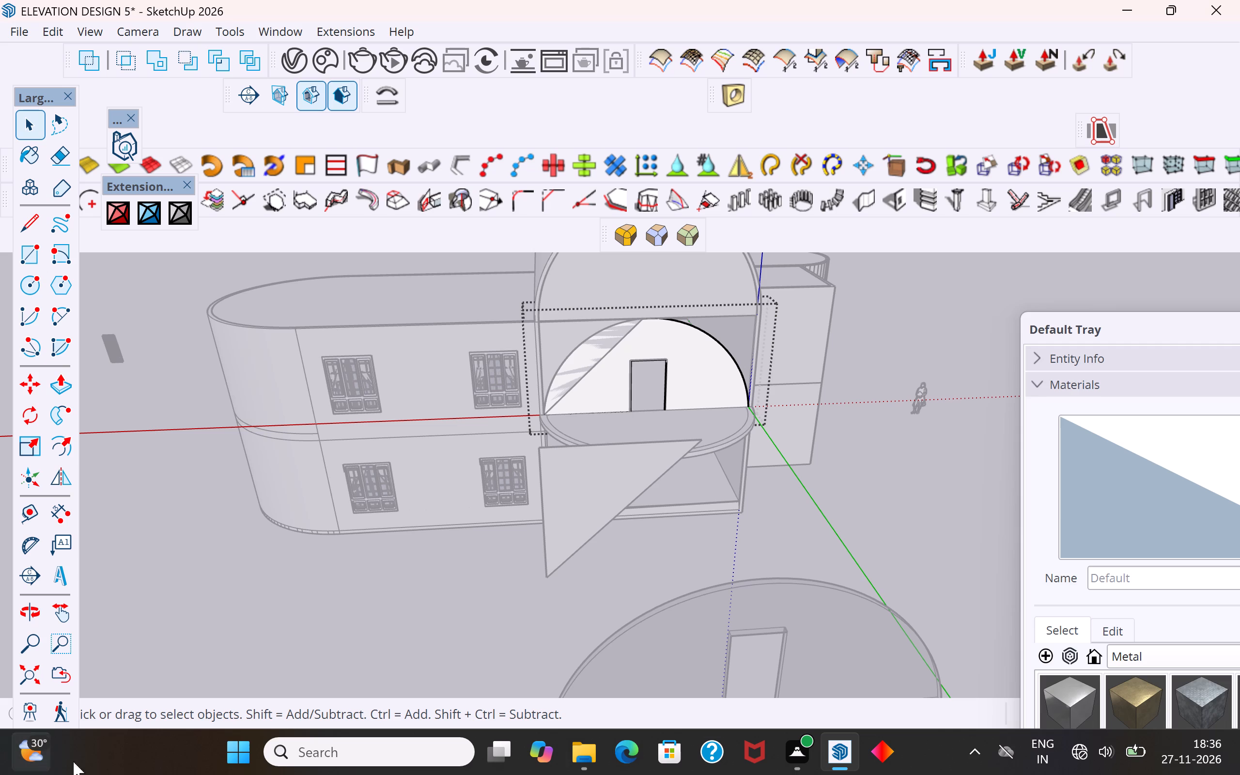
click(323, 592)
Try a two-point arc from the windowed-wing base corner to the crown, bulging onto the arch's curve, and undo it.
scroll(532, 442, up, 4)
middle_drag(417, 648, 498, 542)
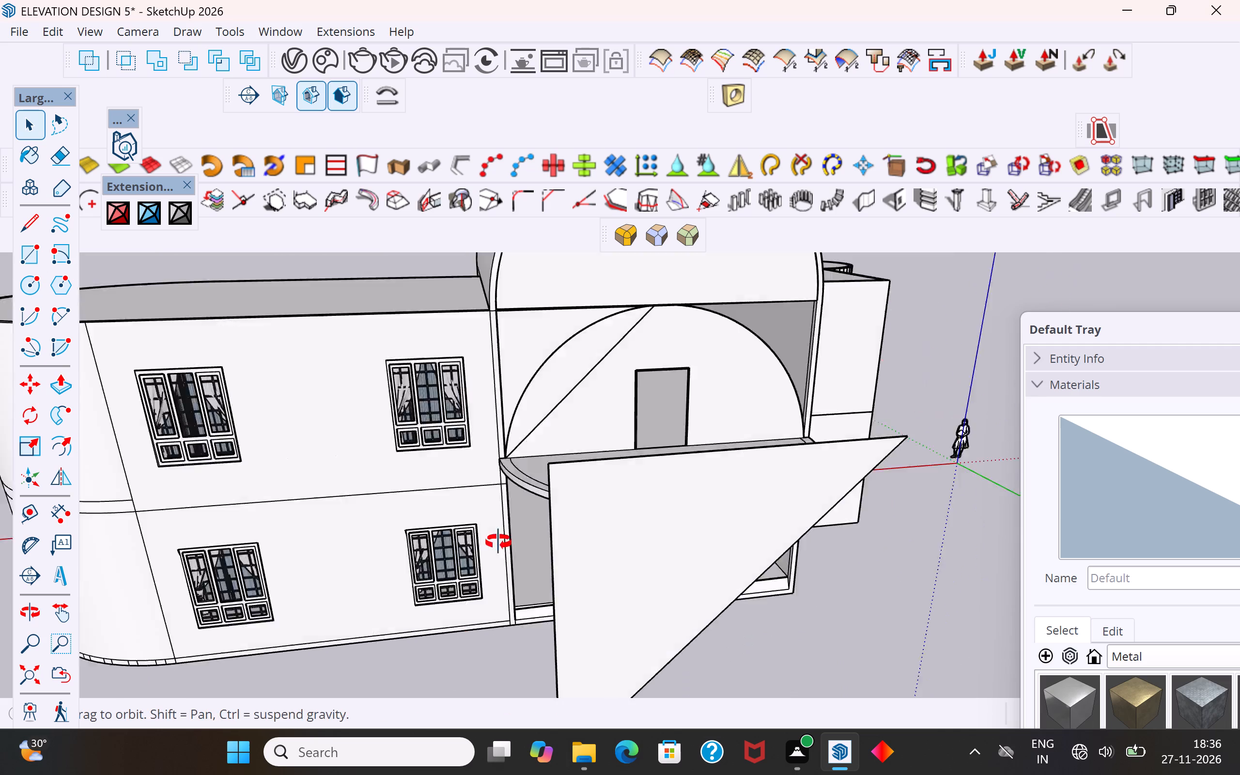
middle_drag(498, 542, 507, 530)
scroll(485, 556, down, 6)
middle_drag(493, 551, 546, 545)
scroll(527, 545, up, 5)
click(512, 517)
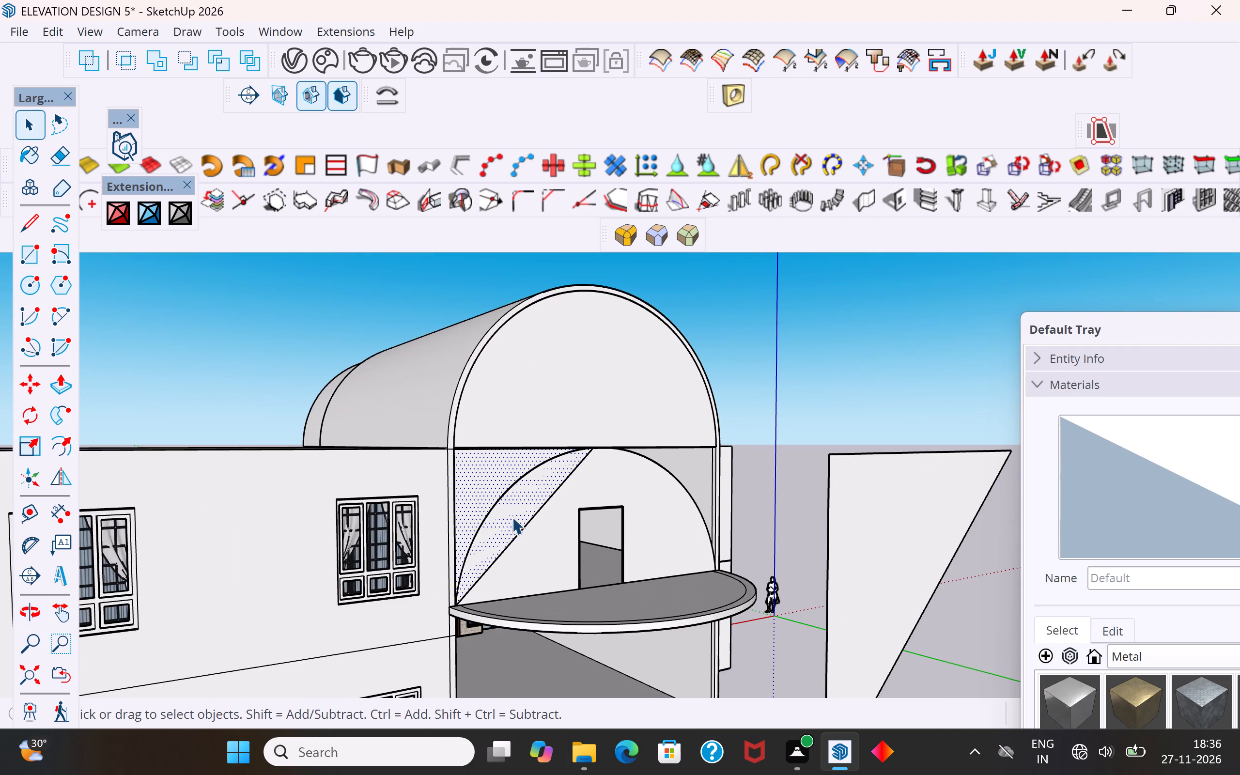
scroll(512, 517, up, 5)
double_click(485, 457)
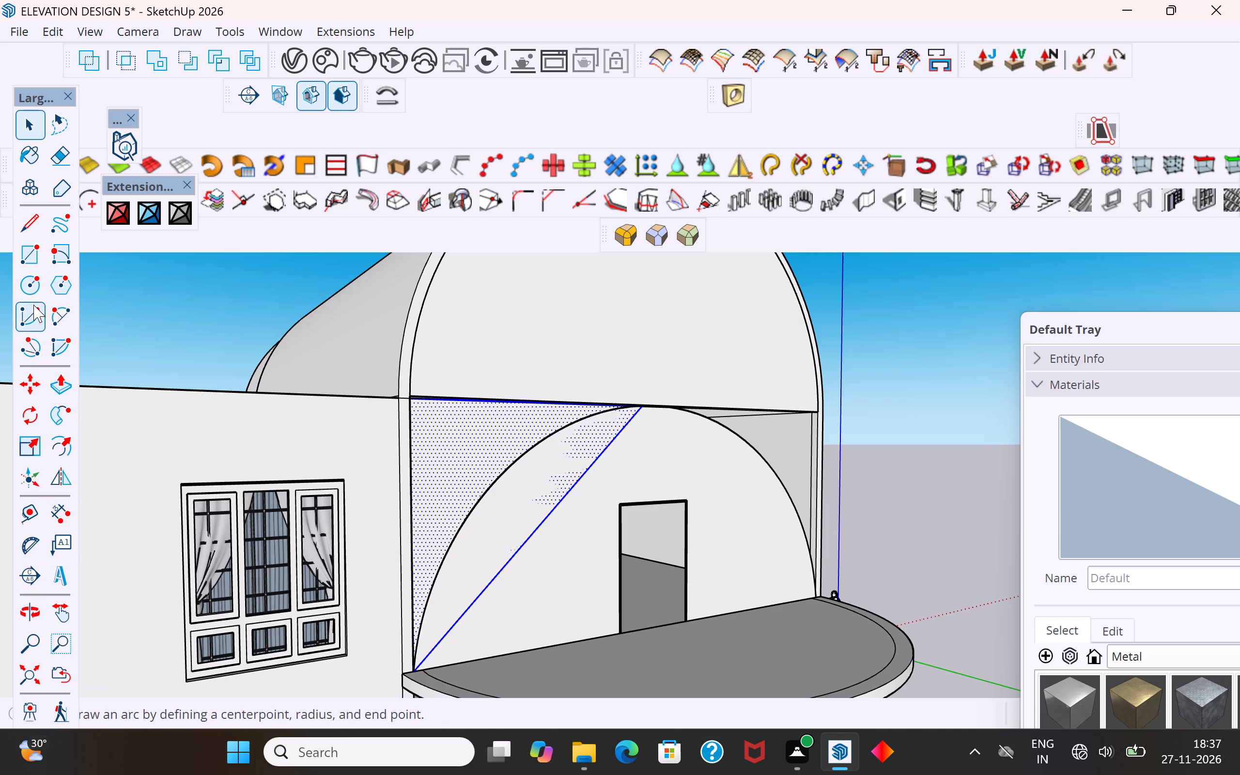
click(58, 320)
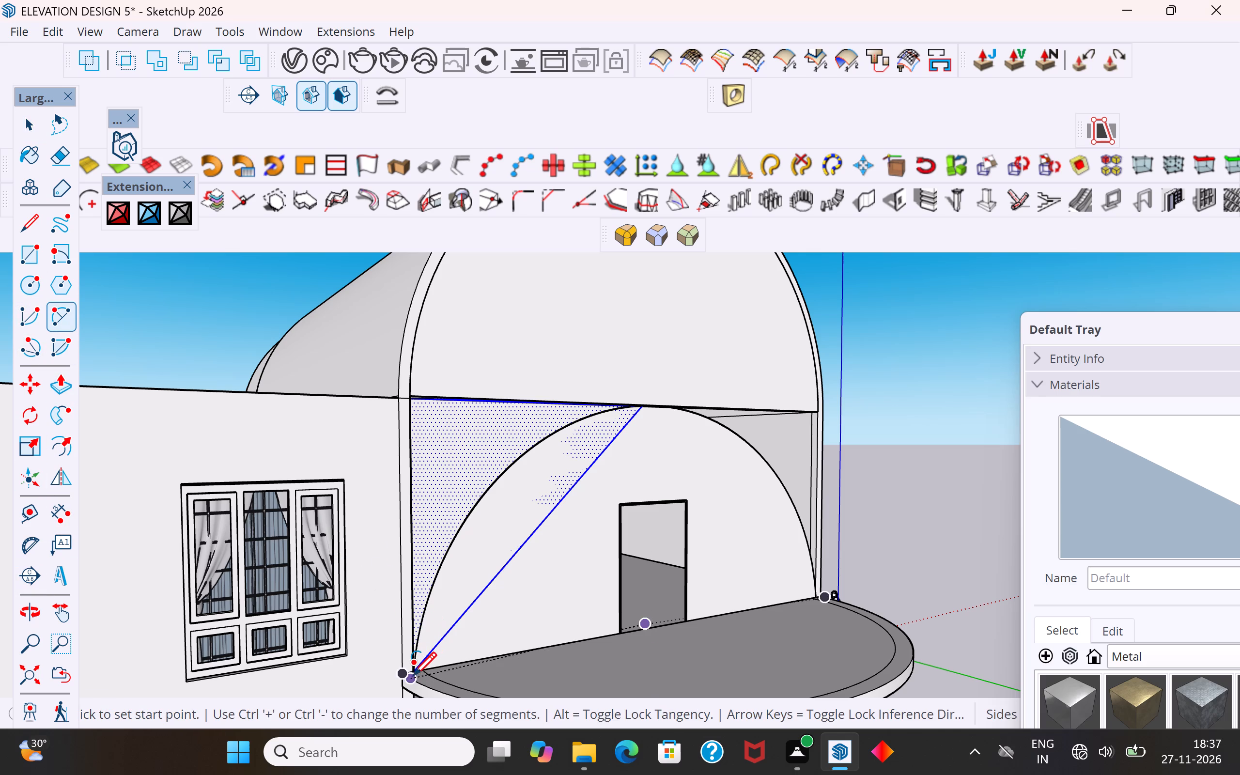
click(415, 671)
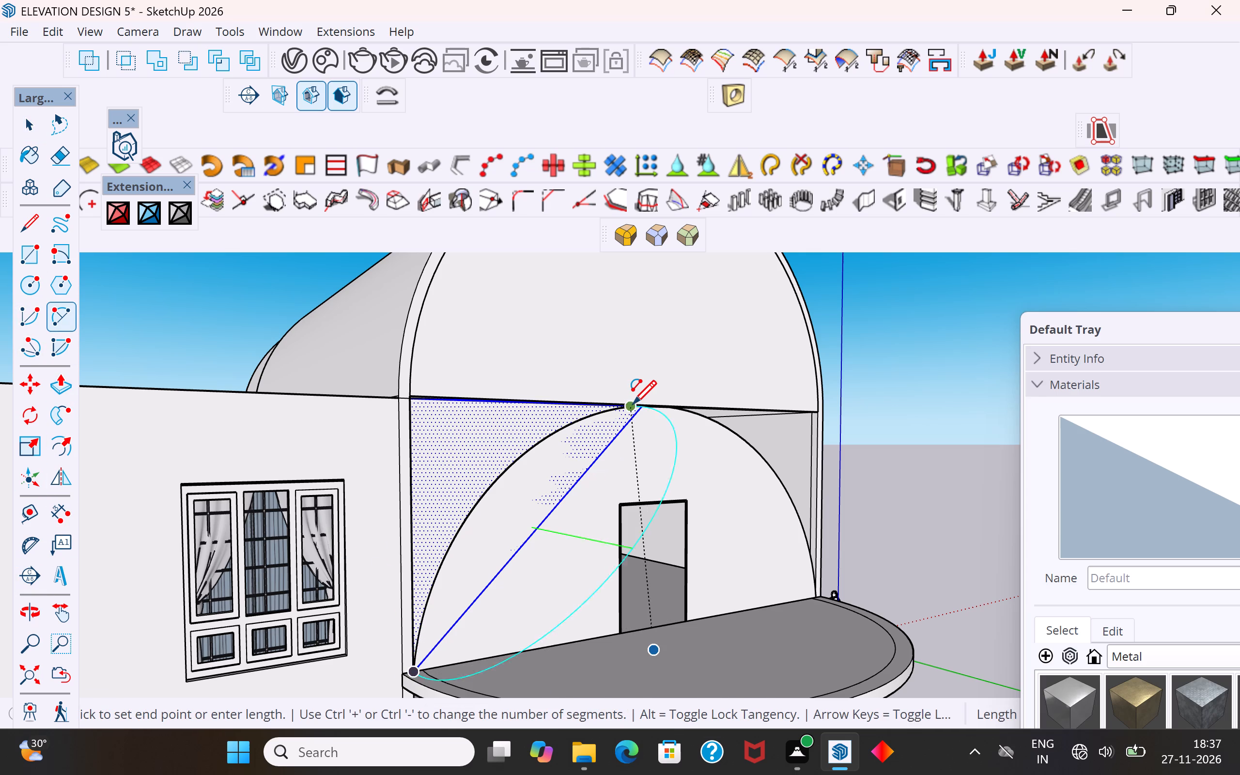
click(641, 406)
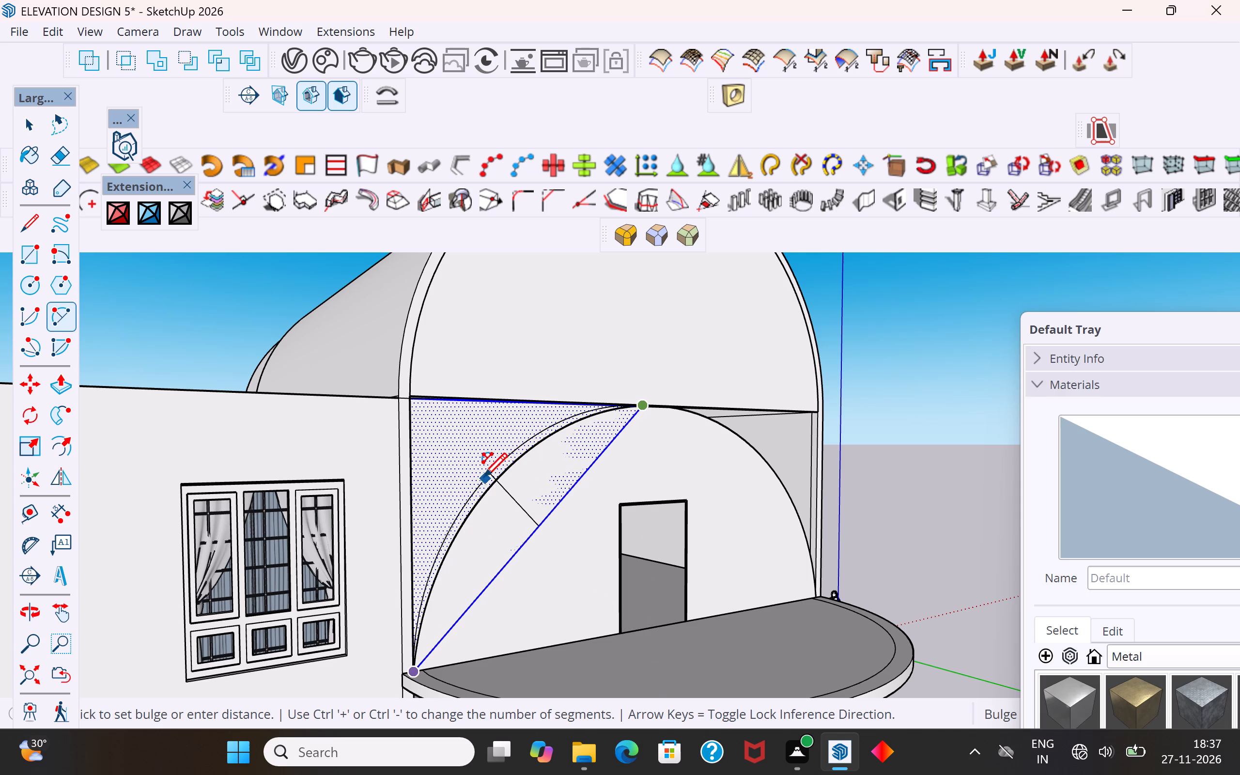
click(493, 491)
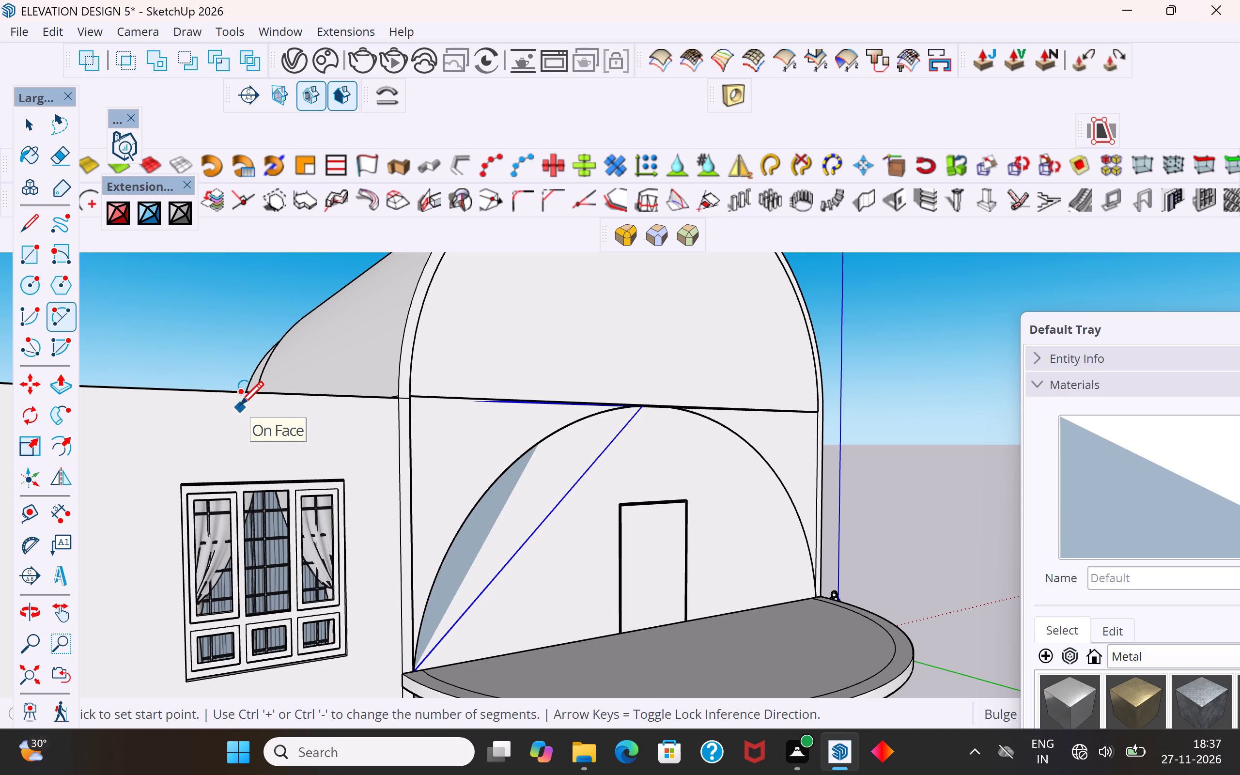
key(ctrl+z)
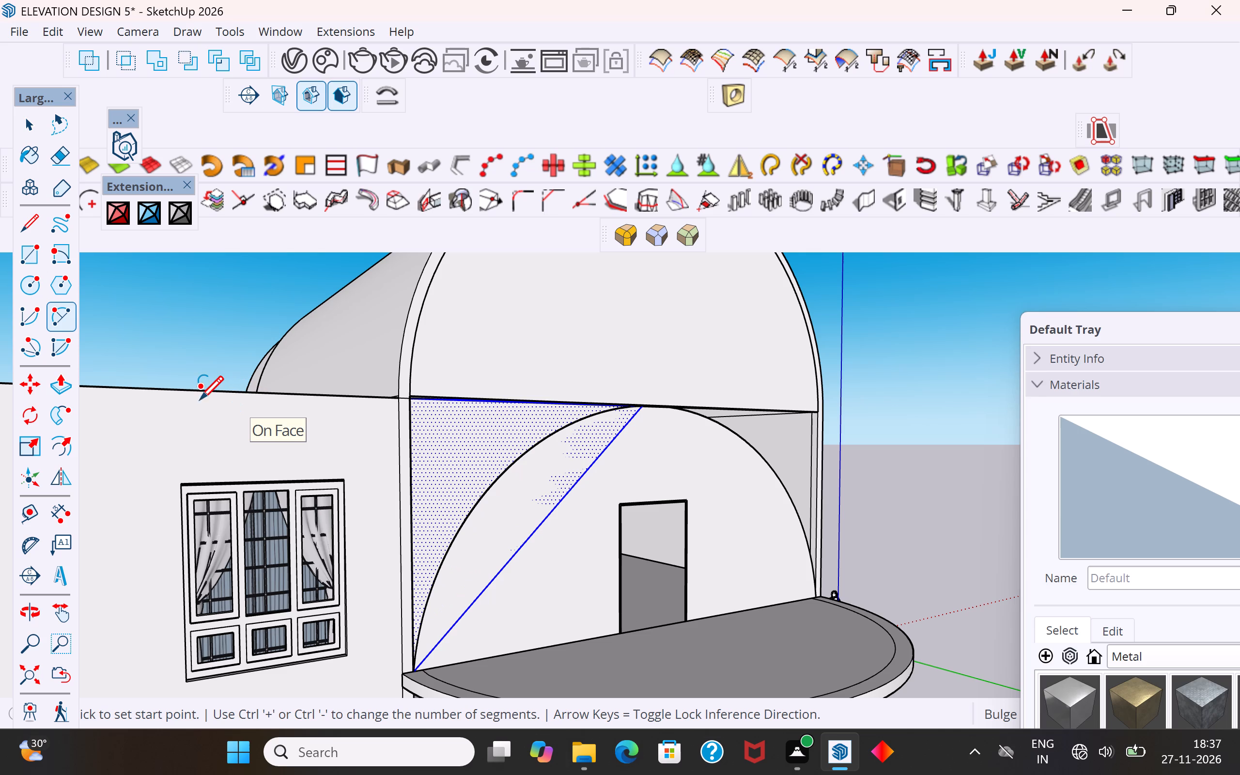
Undo the triangle's copy, the face deletions, the earlier arc and the triangle itself, back to the open gap beside the arch.
click(26, 128)
click(158, 285)
click(504, 441)
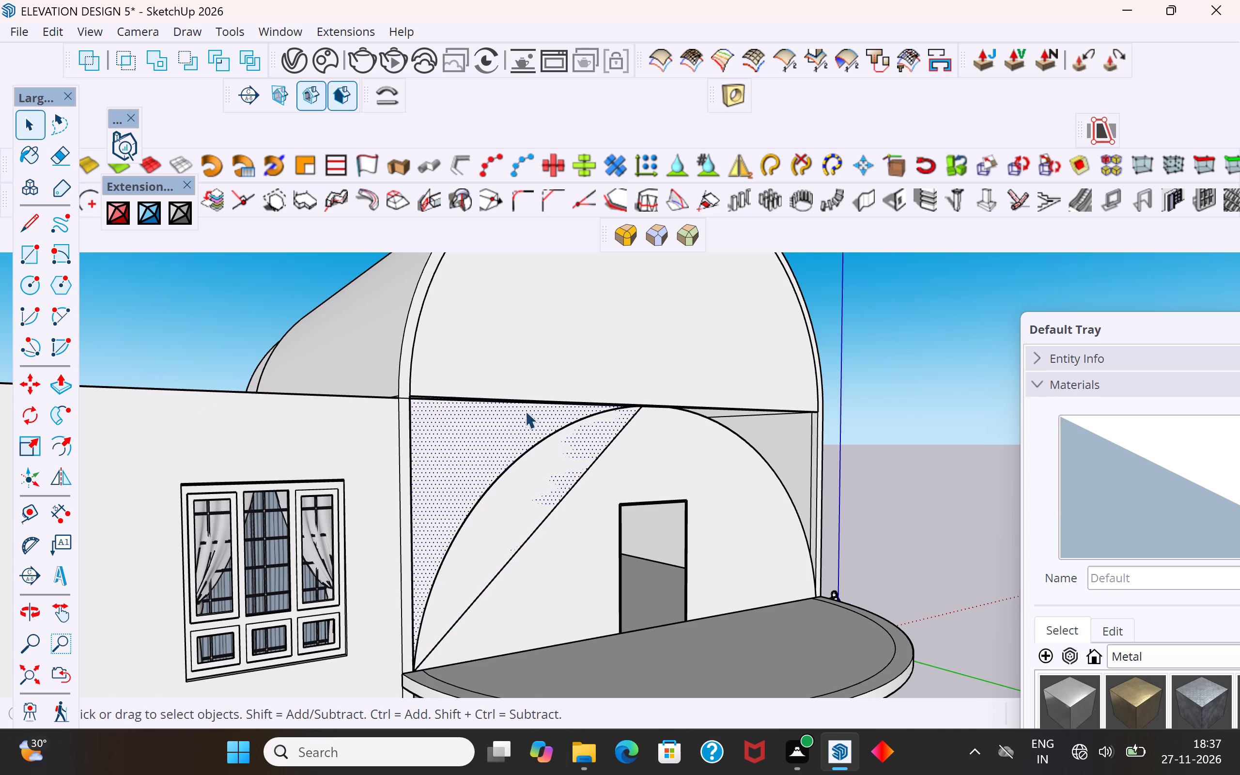
scroll(534, 404, down, 12)
middle_drag(669, 695, 713, 739)
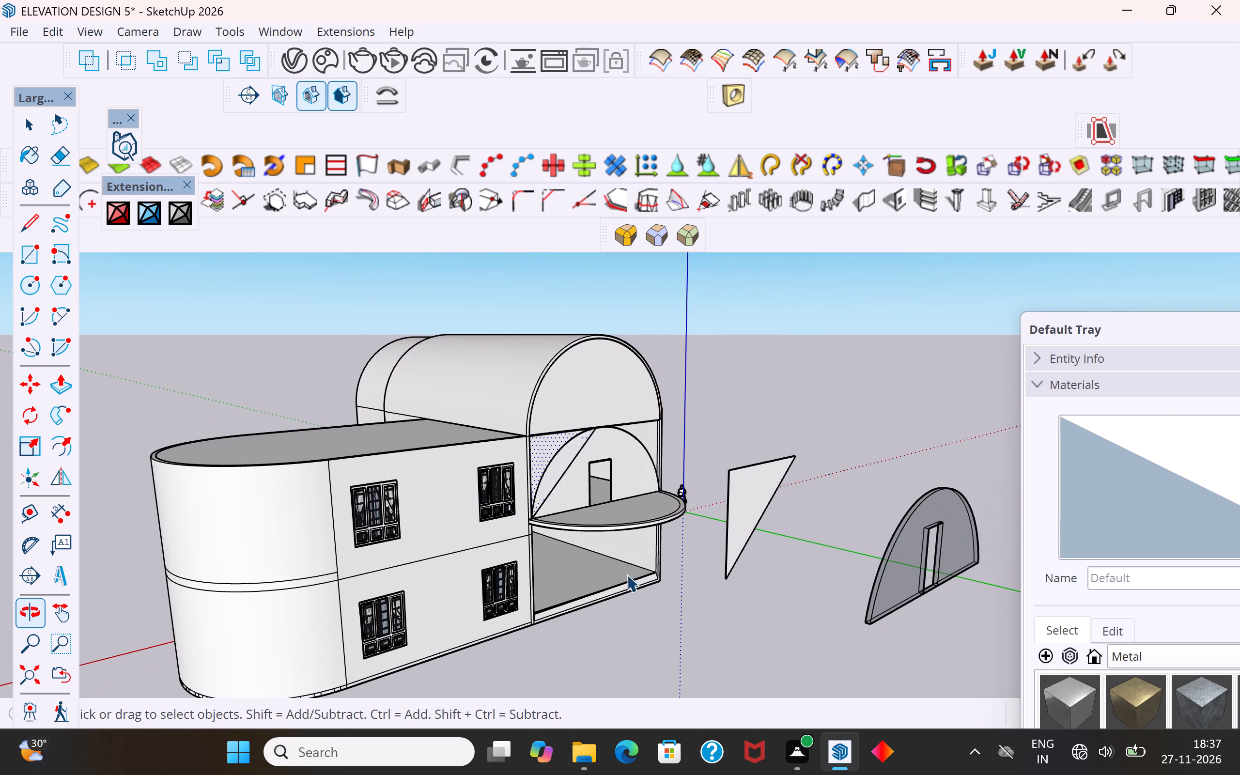
scroll(625, 568, down, 3)
middle_drag(614, 534, 646, 612)
scroll(596, 569, up, 5)
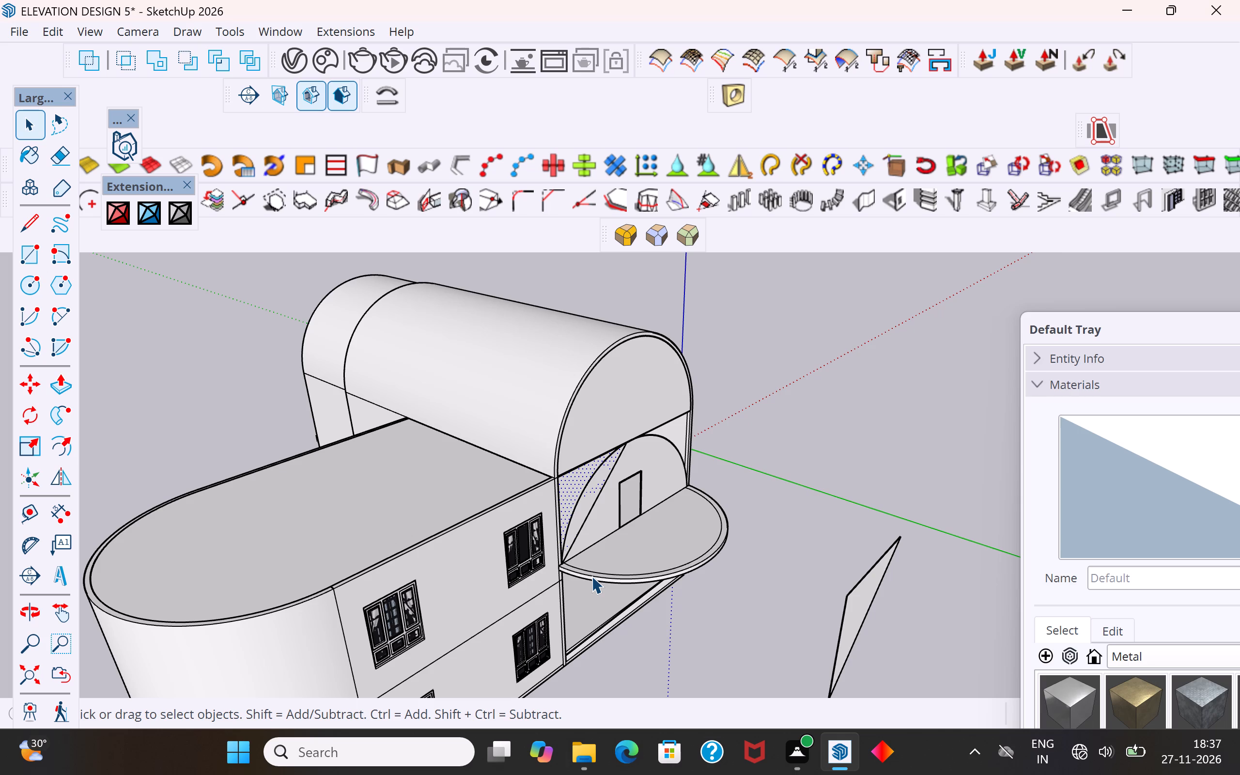
key(ctrl+z)
key(ctrl+z)
key(ctrl+z)
key(ctrl+z)
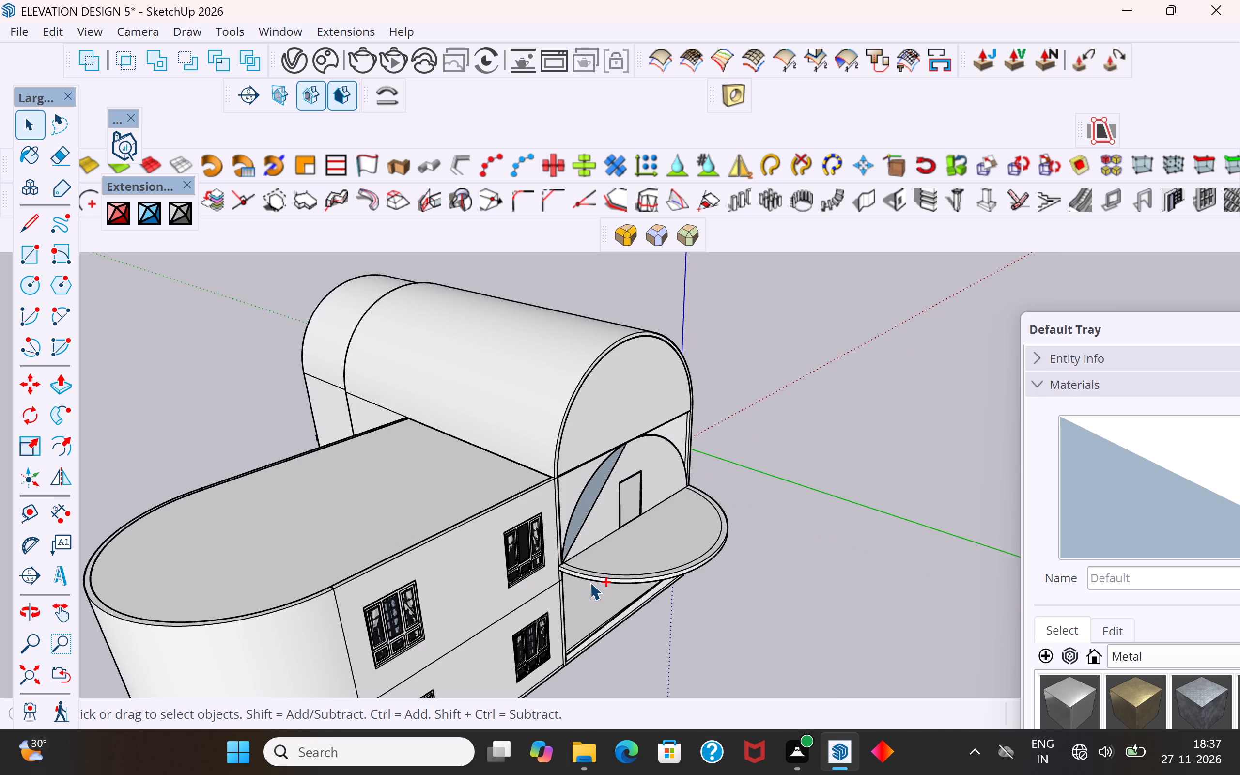
key(ctrl+z)
key(ctrl+z)
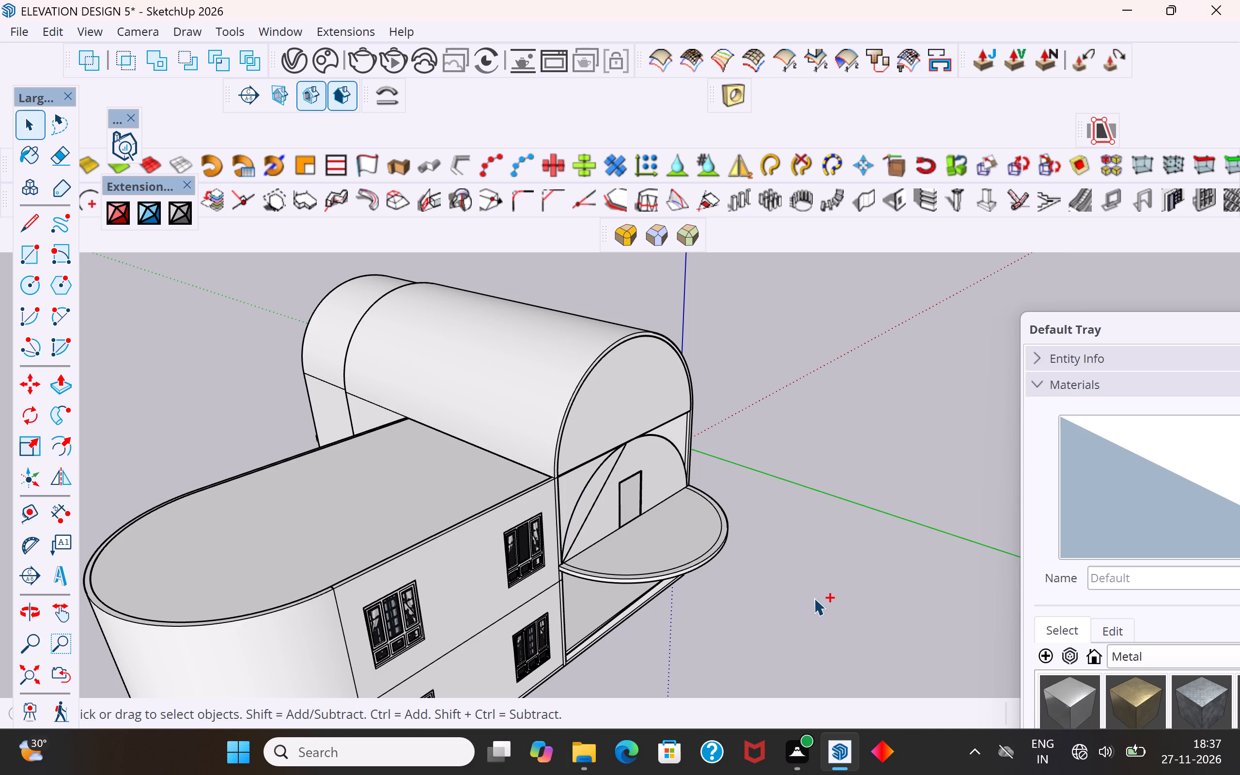
key(ctrl+z)
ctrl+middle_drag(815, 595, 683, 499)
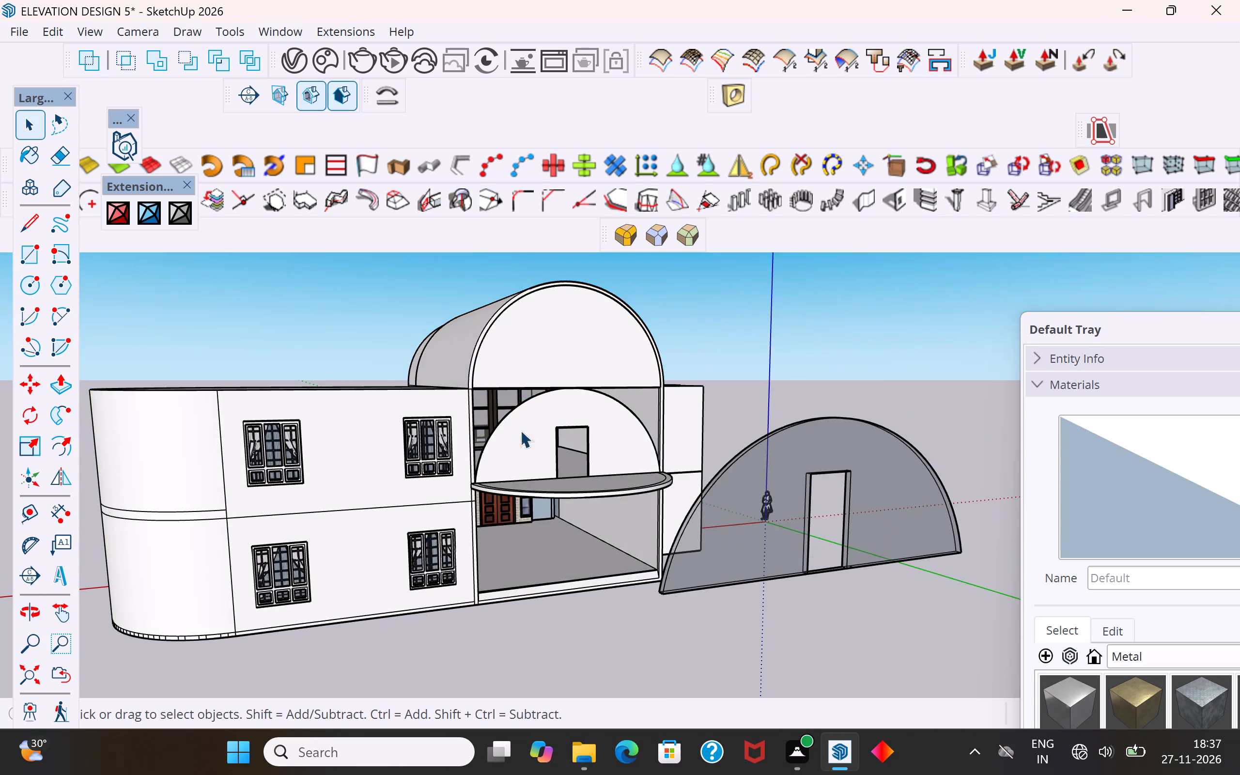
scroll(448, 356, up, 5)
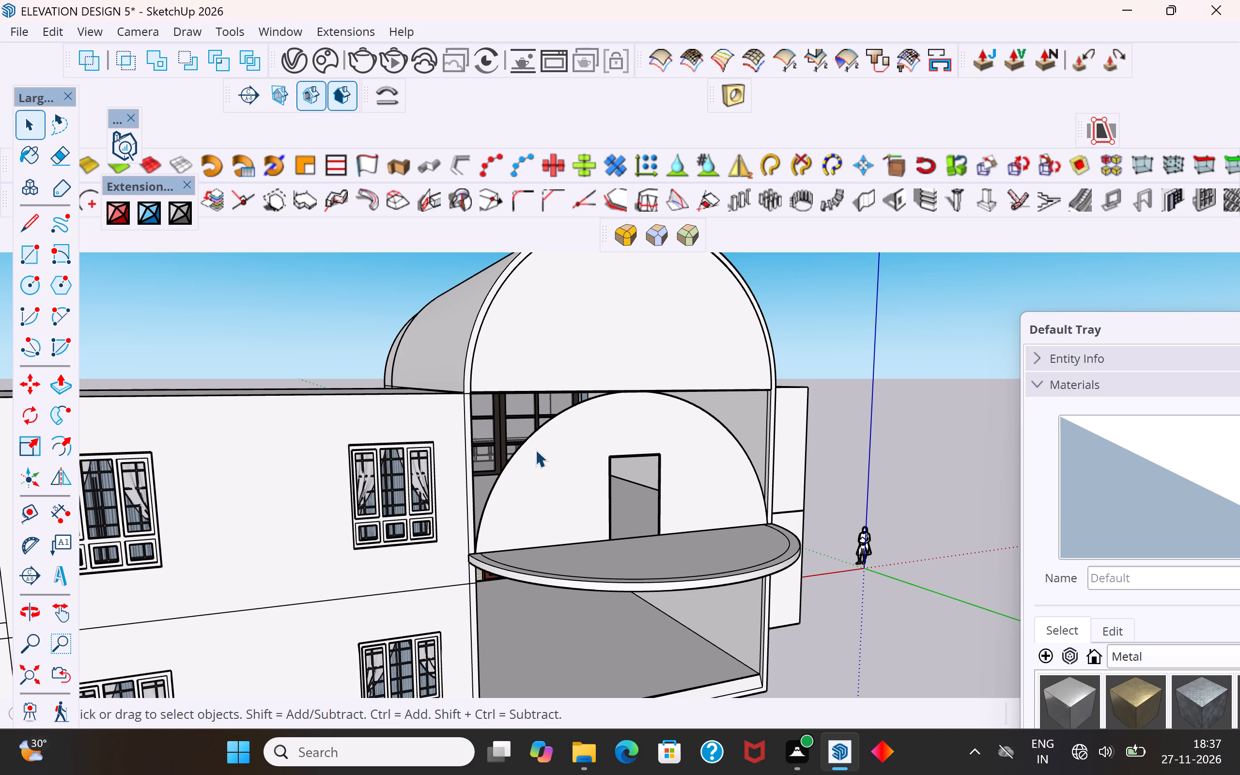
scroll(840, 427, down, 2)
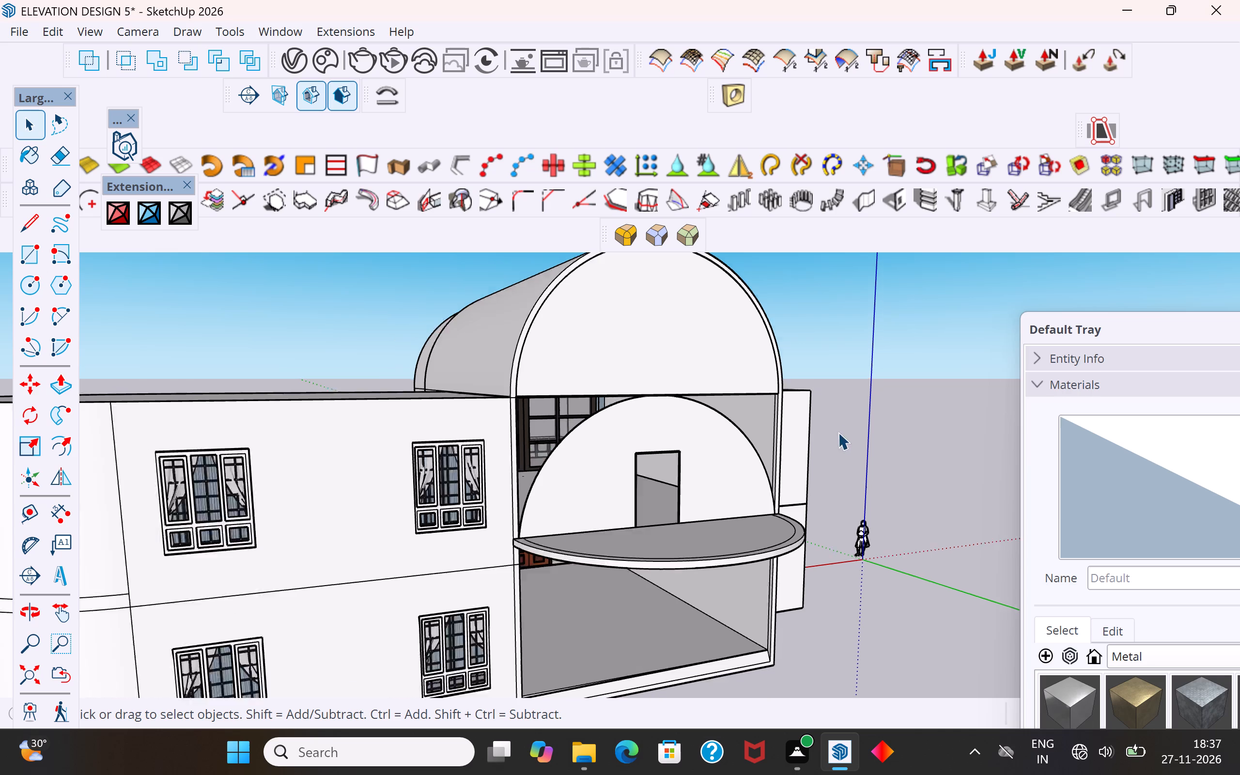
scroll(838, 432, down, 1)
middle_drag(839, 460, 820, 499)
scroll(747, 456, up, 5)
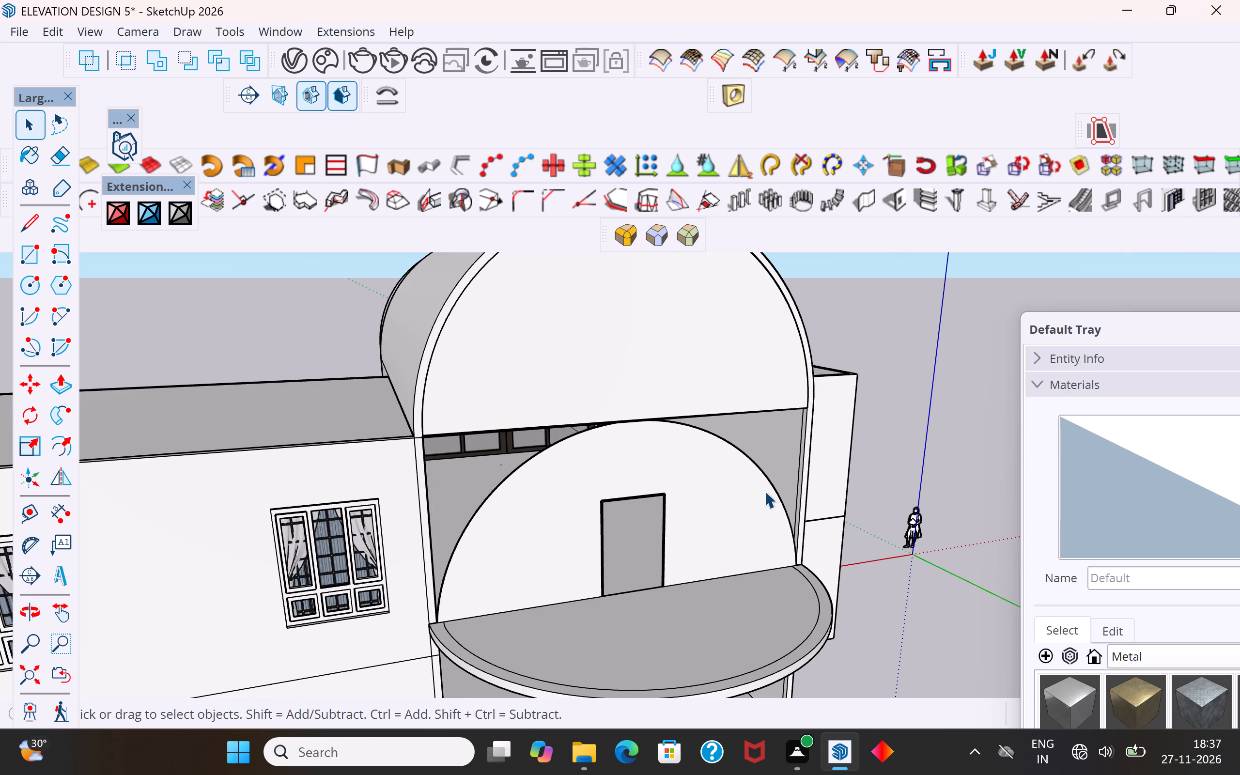